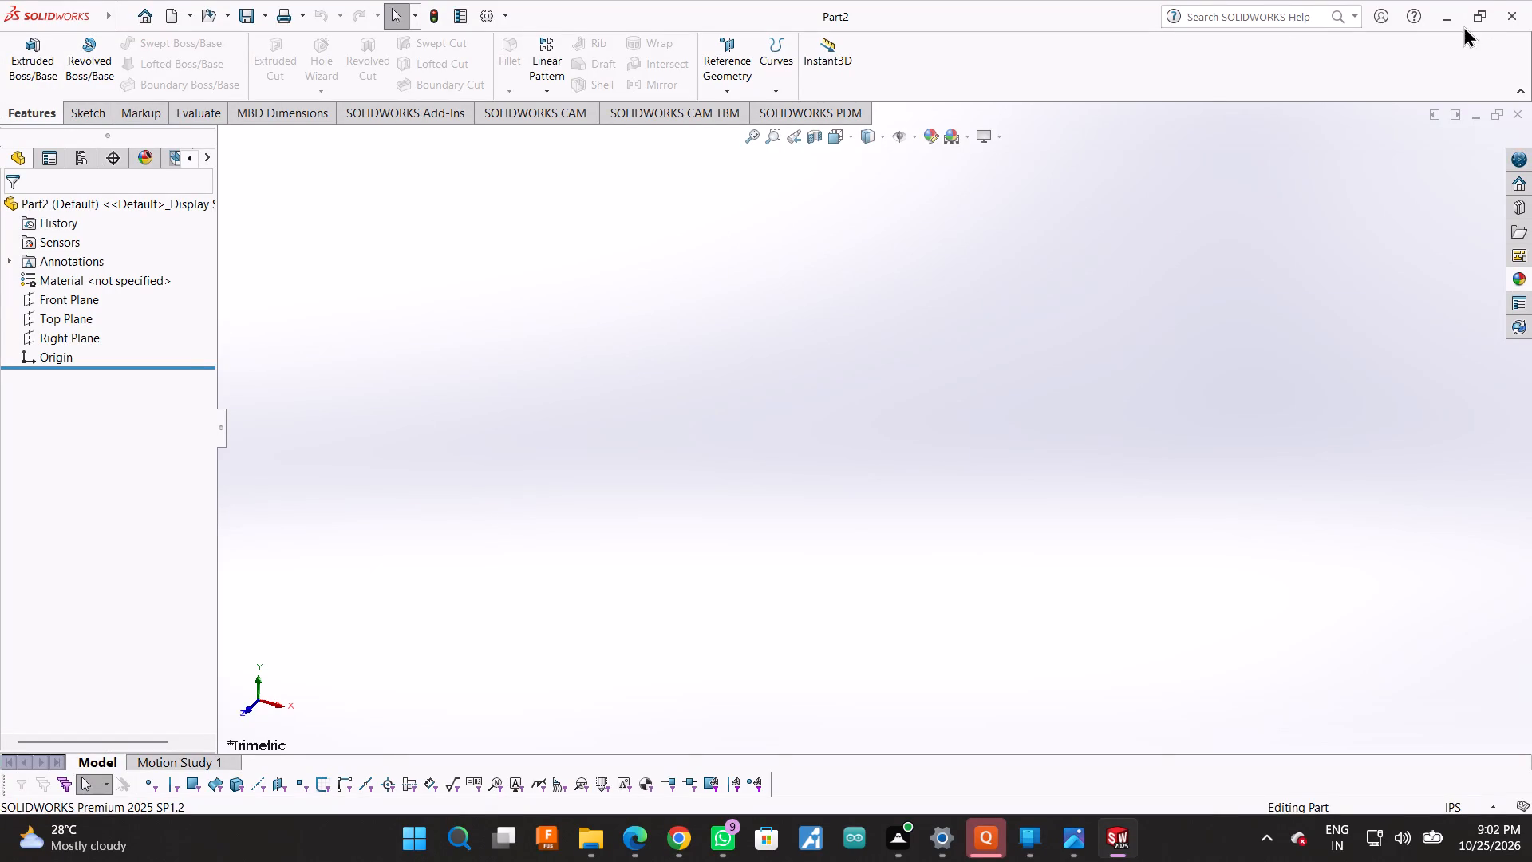
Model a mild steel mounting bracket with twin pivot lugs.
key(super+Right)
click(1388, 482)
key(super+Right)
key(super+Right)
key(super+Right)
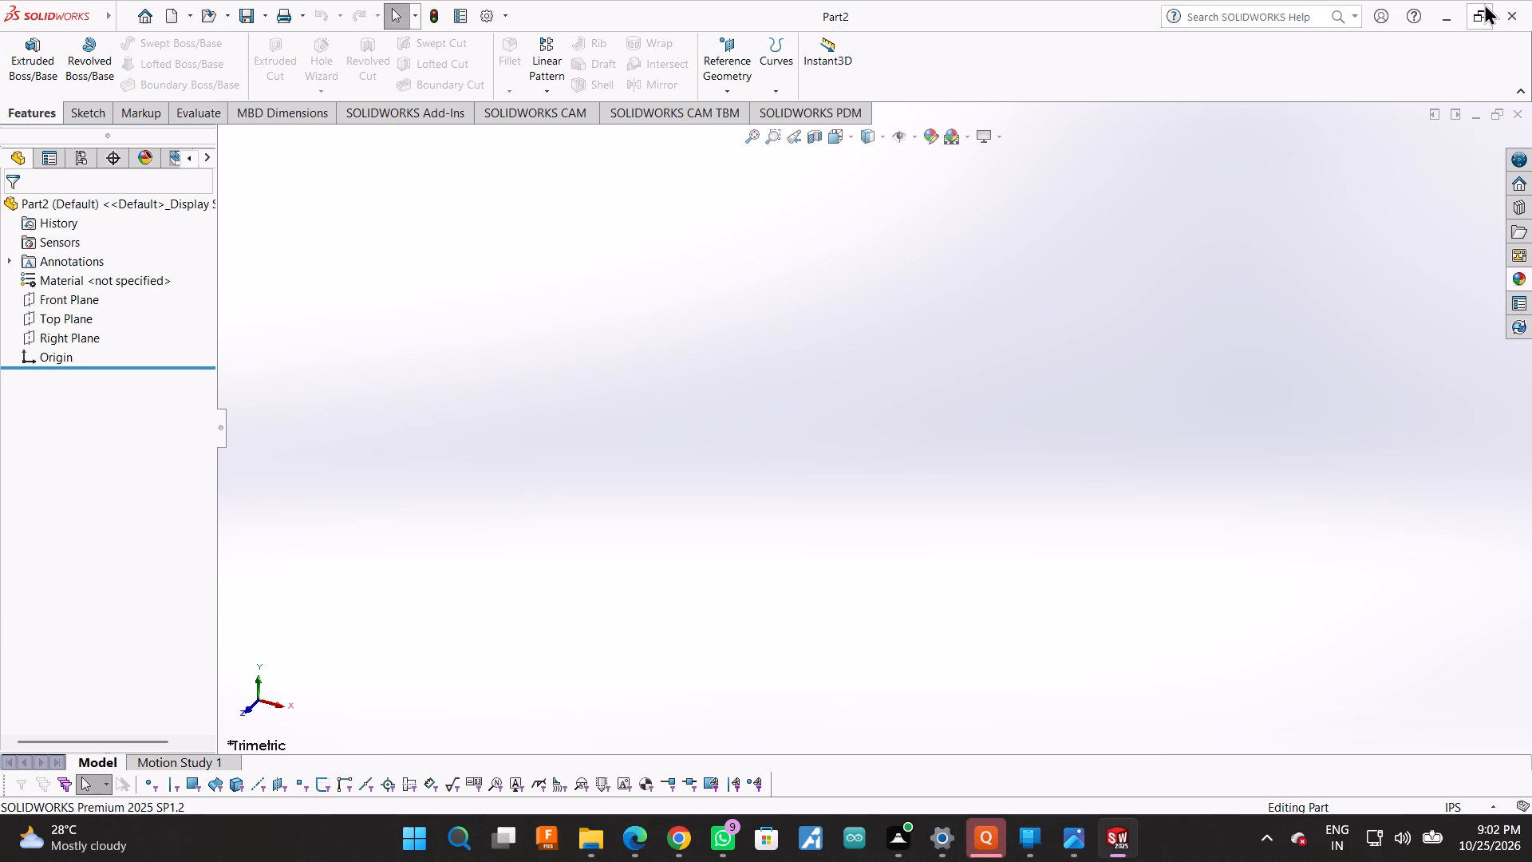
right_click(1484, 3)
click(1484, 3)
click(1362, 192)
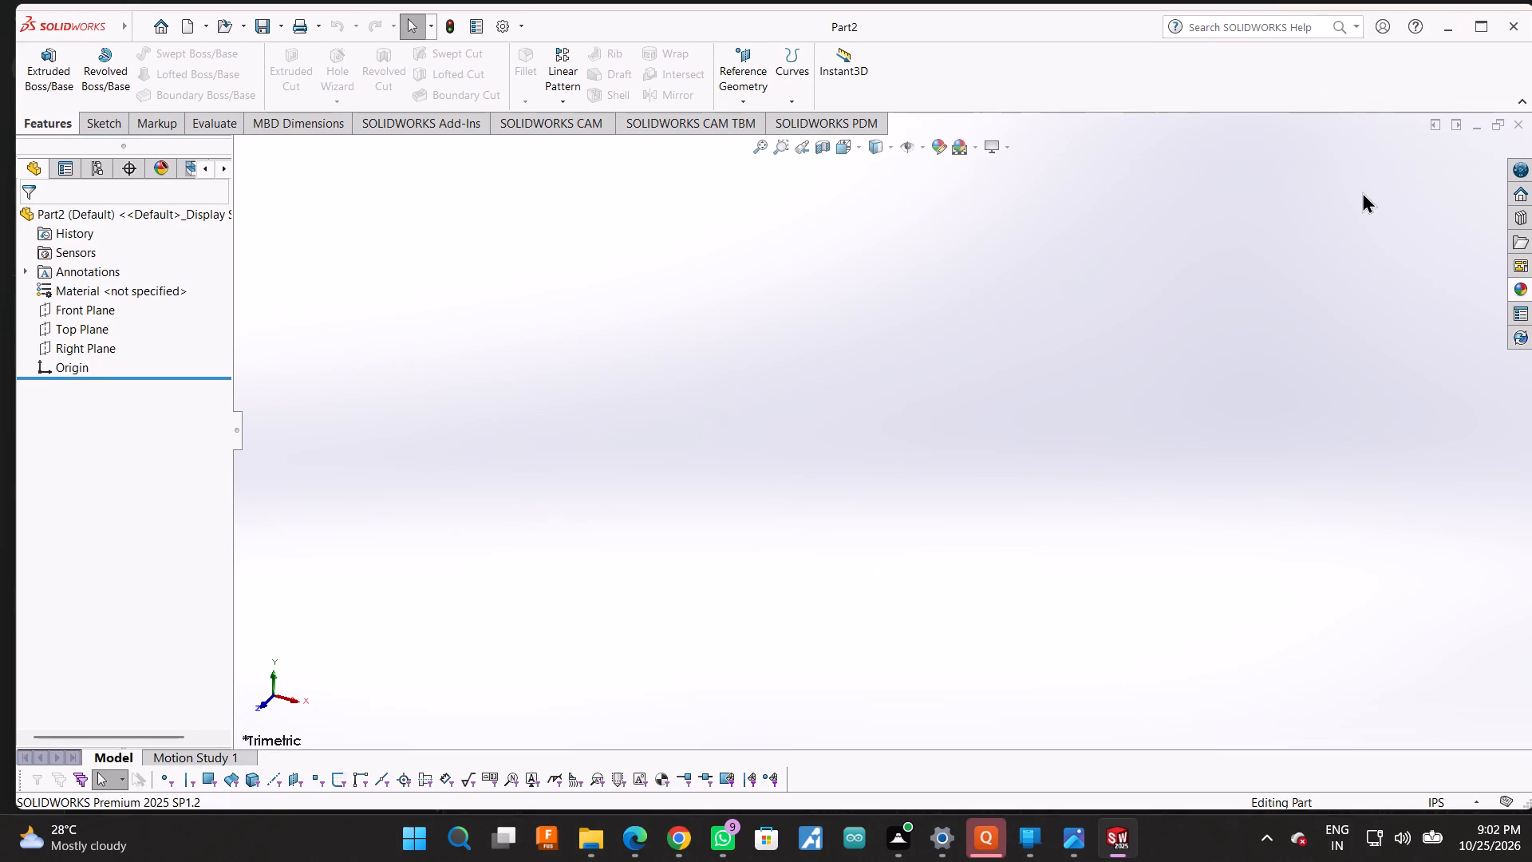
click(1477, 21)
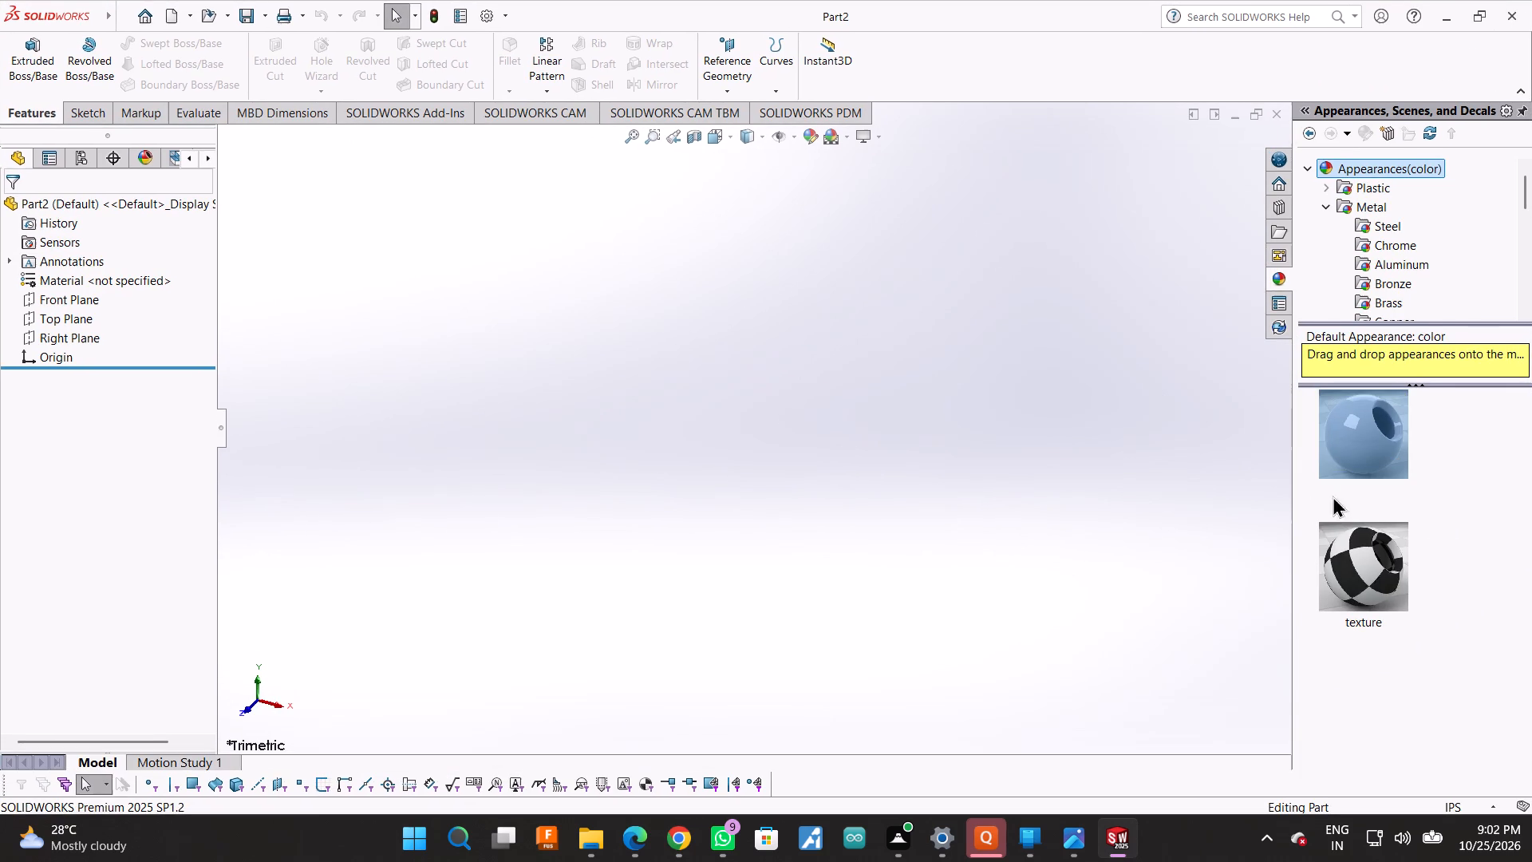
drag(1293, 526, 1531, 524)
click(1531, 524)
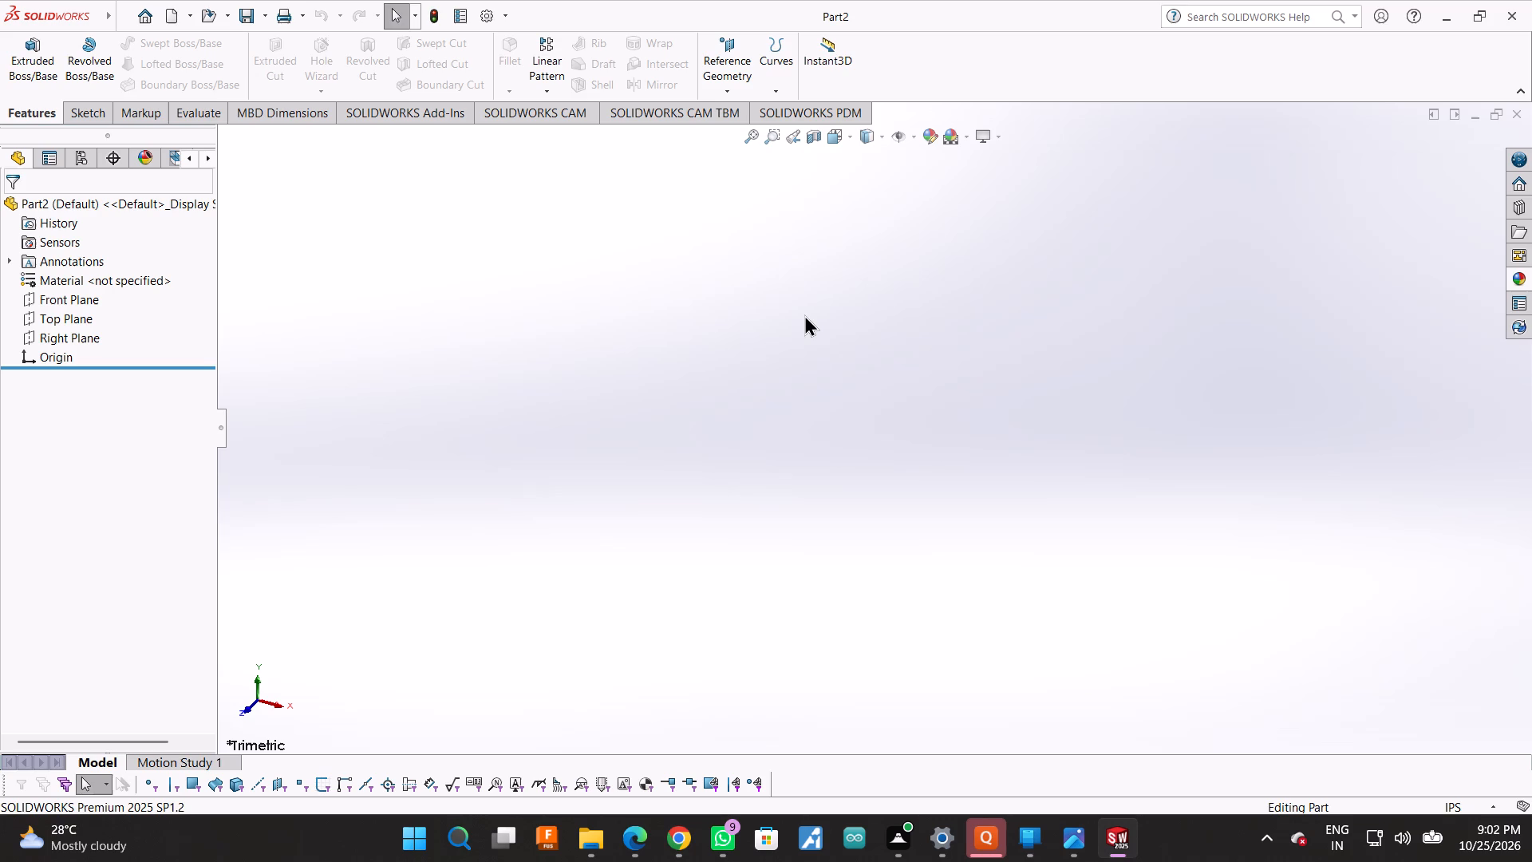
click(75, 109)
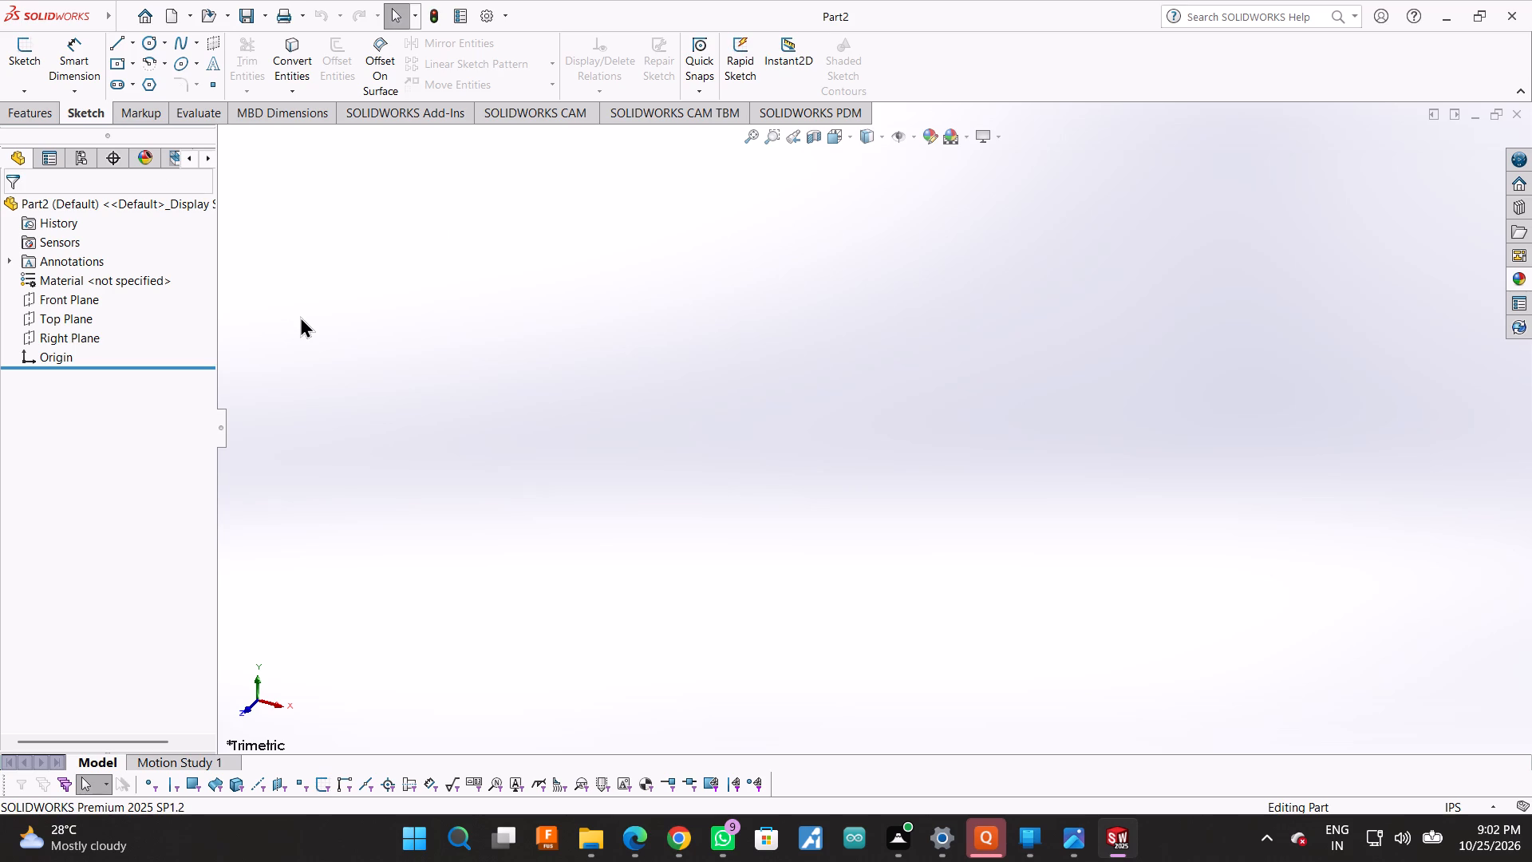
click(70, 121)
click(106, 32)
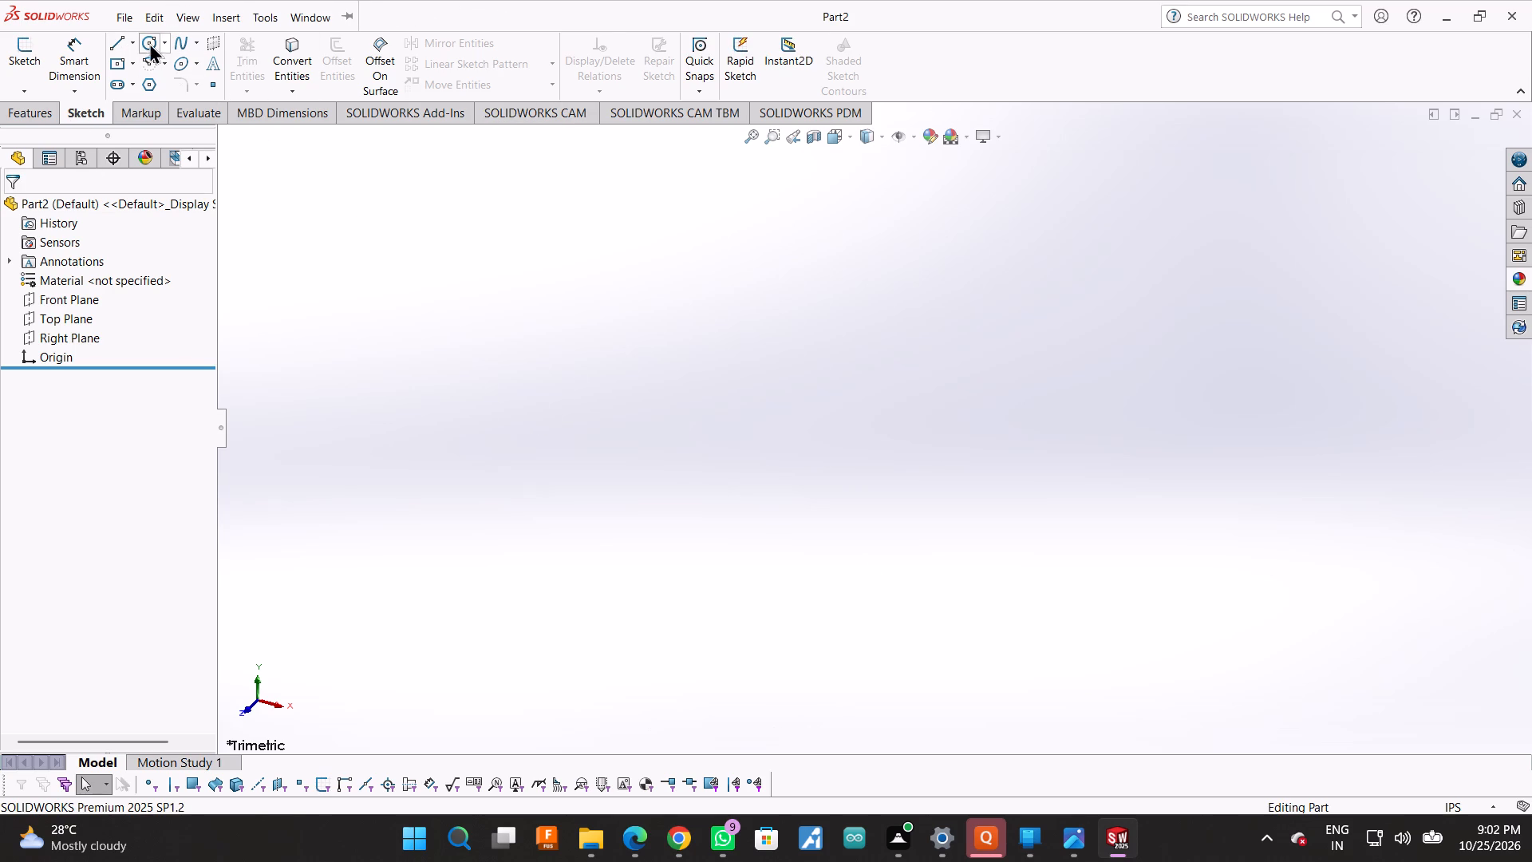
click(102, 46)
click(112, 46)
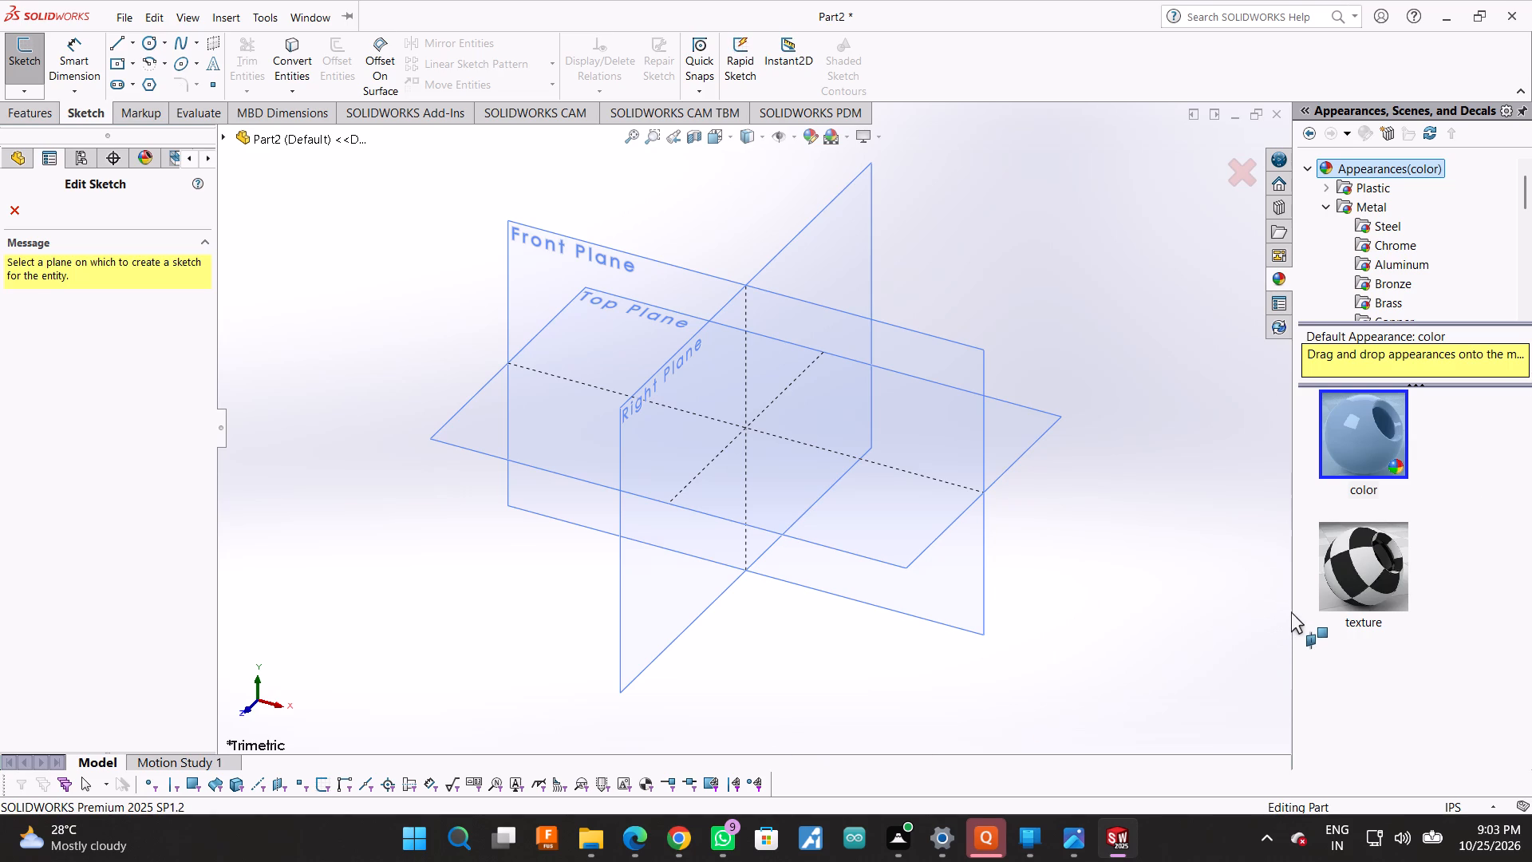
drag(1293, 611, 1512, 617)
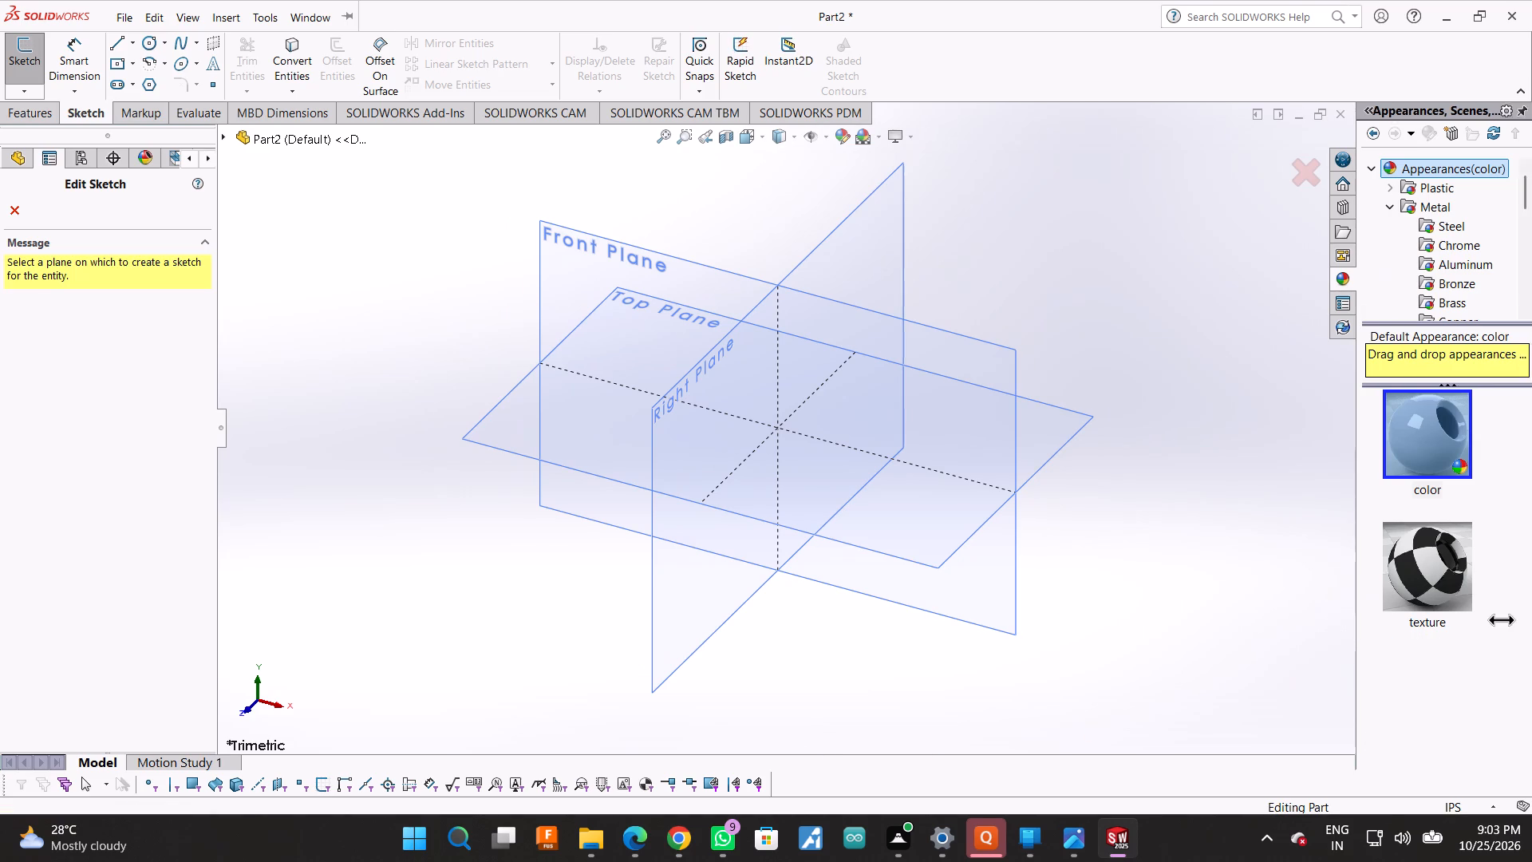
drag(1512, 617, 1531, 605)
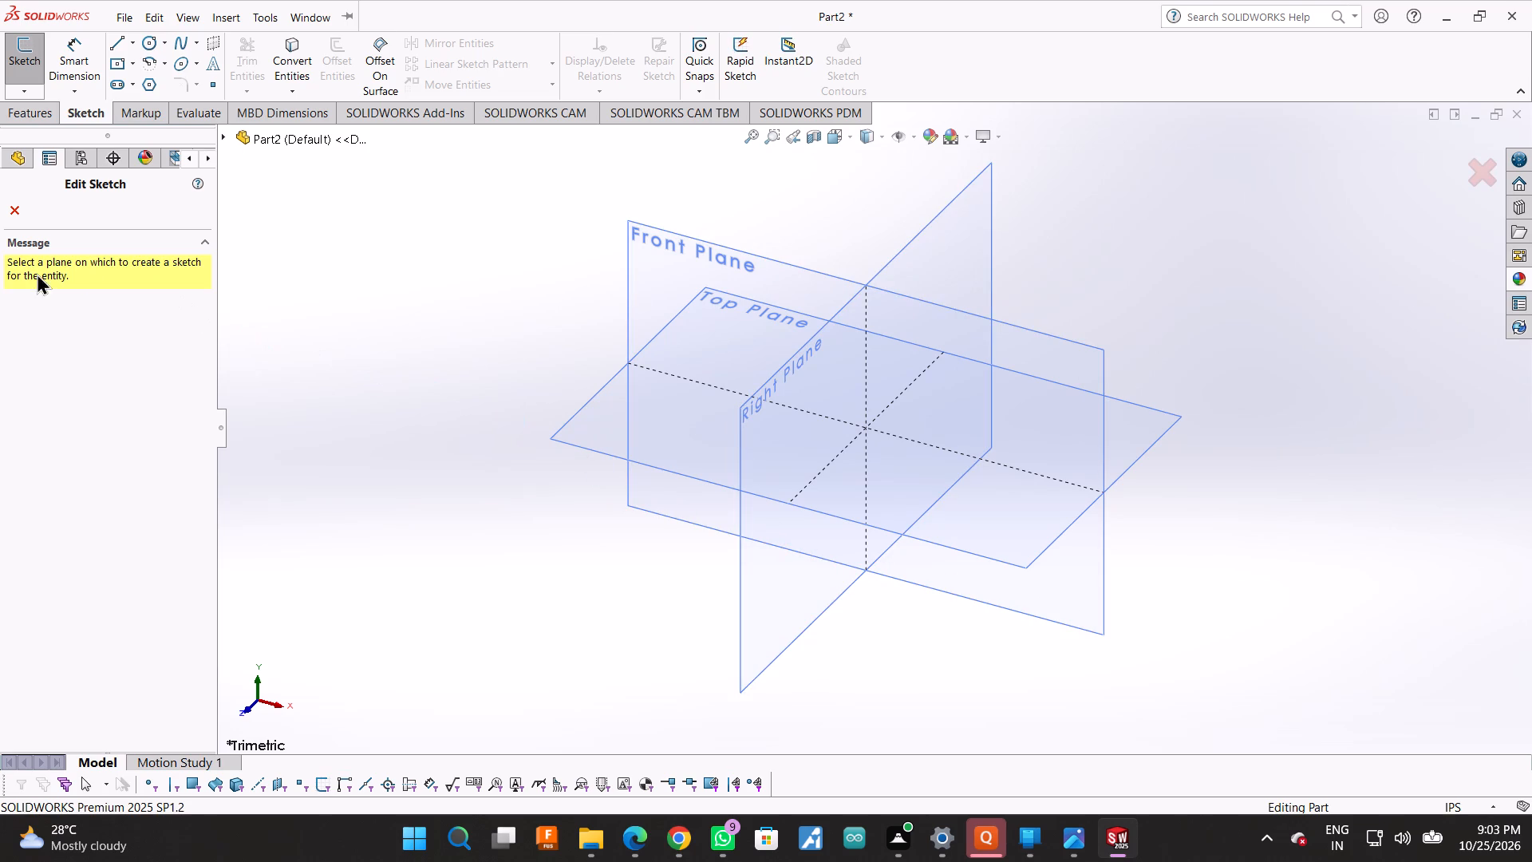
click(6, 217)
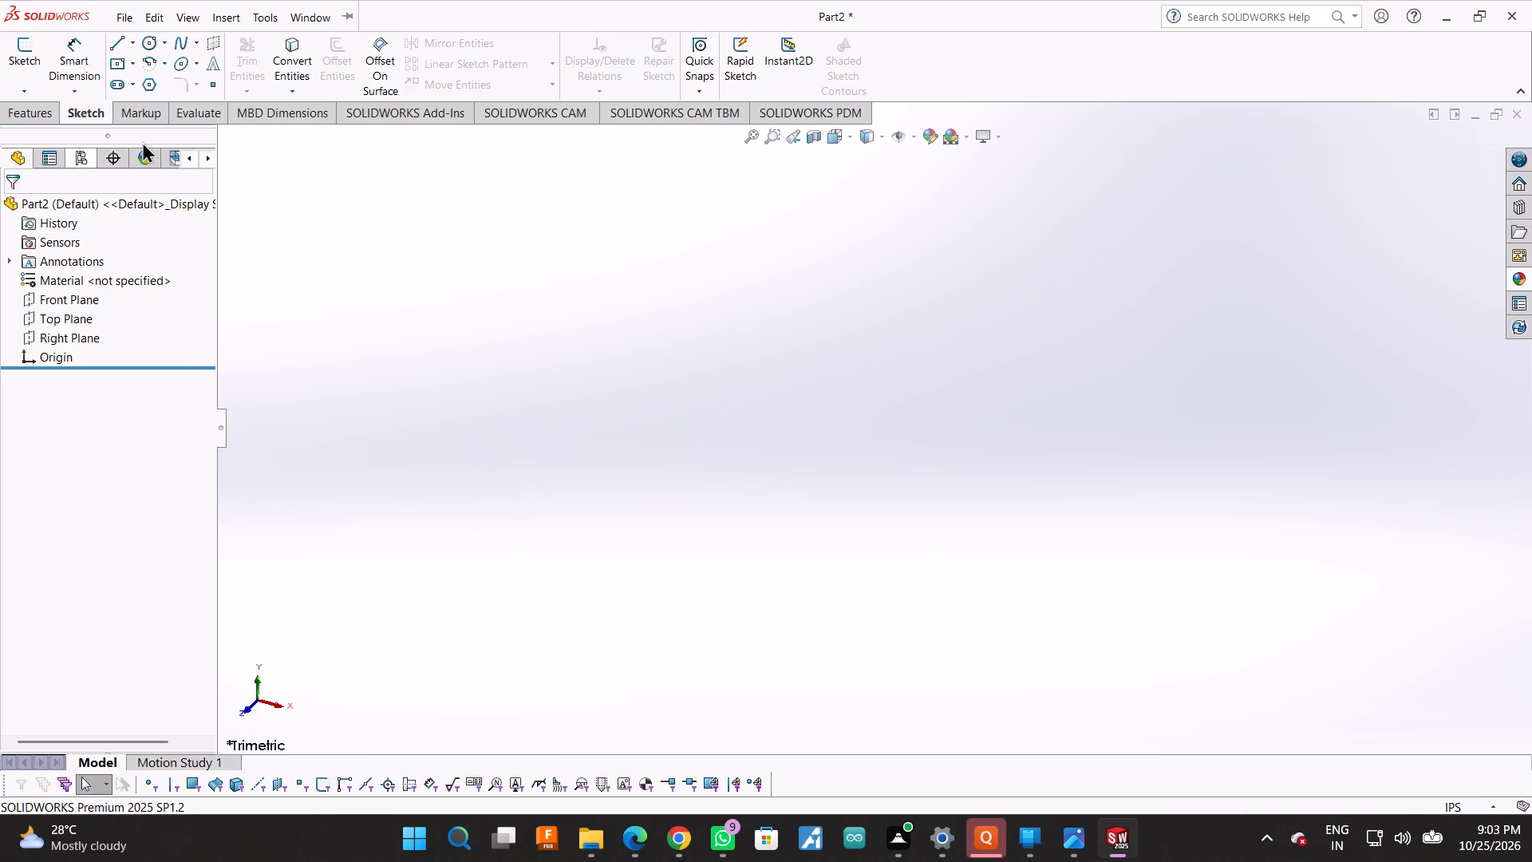
Start a new sketch on the Top Plane with the Center Rectangle tool.
click(113, 69)
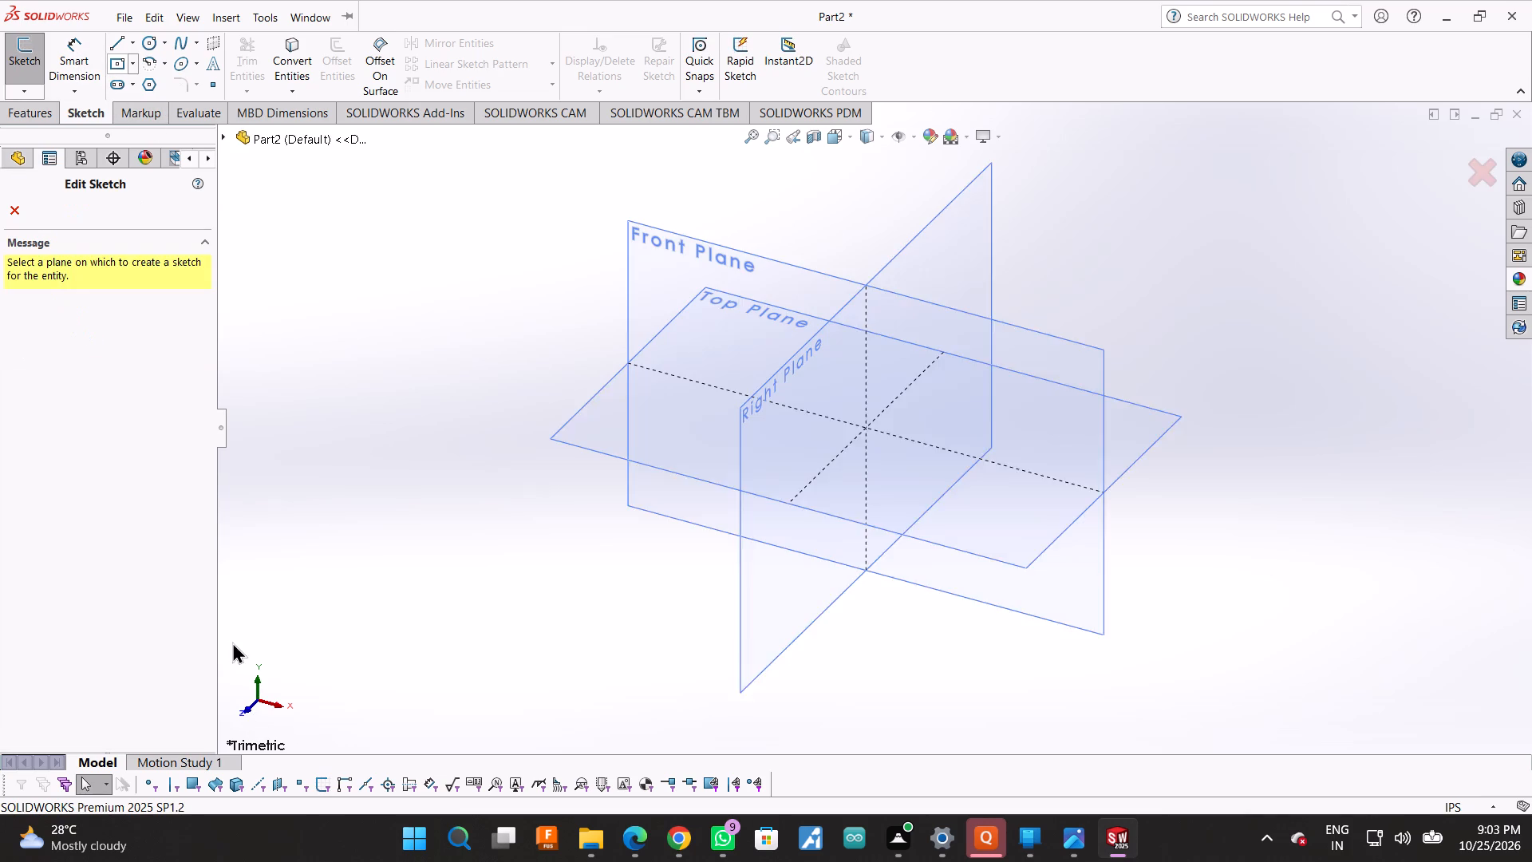
click(264, 133)
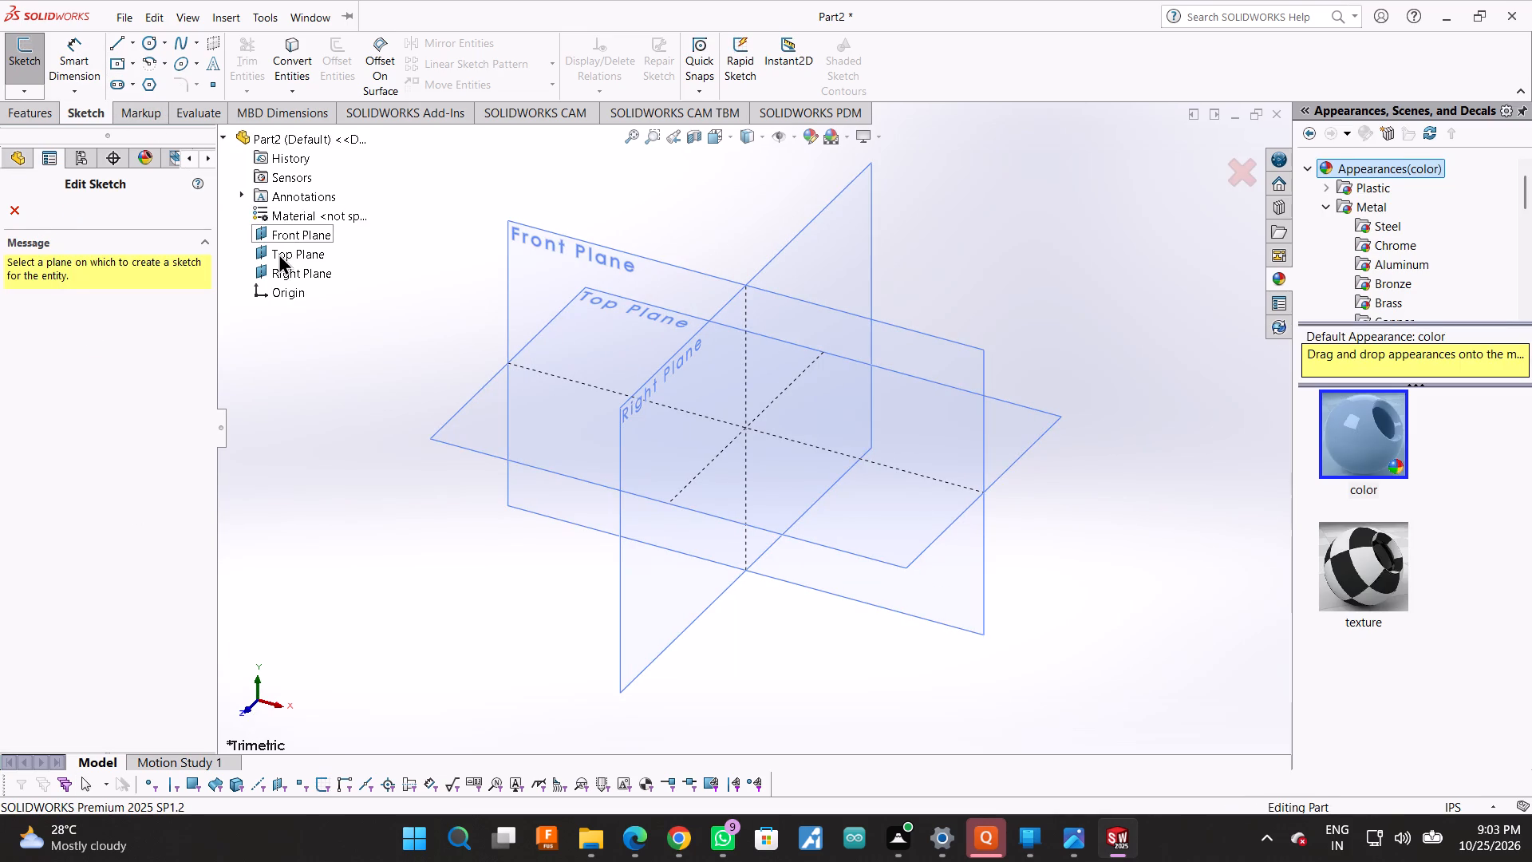
click(281, 251)
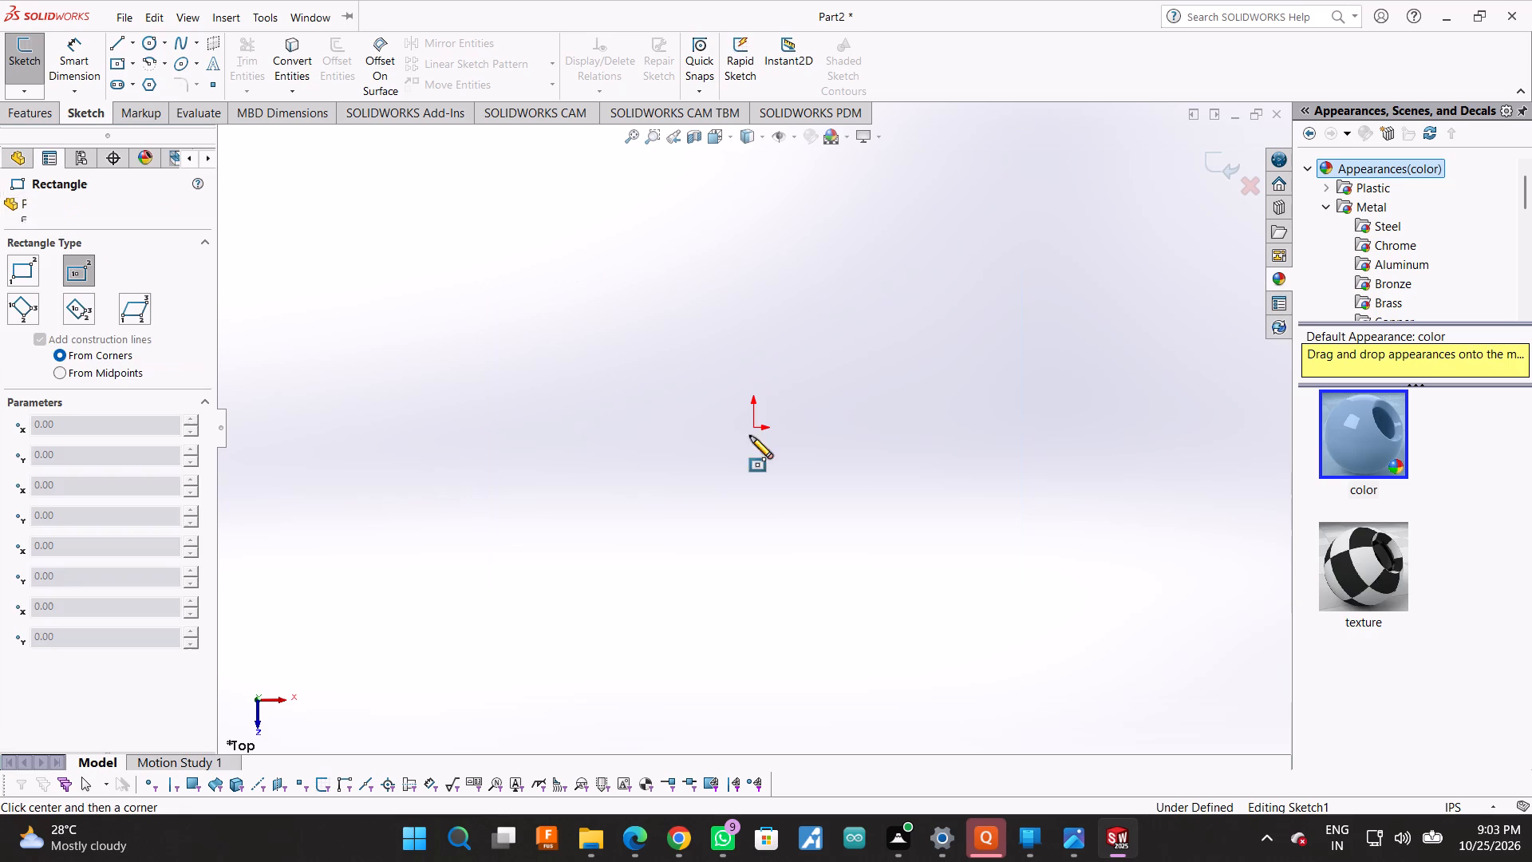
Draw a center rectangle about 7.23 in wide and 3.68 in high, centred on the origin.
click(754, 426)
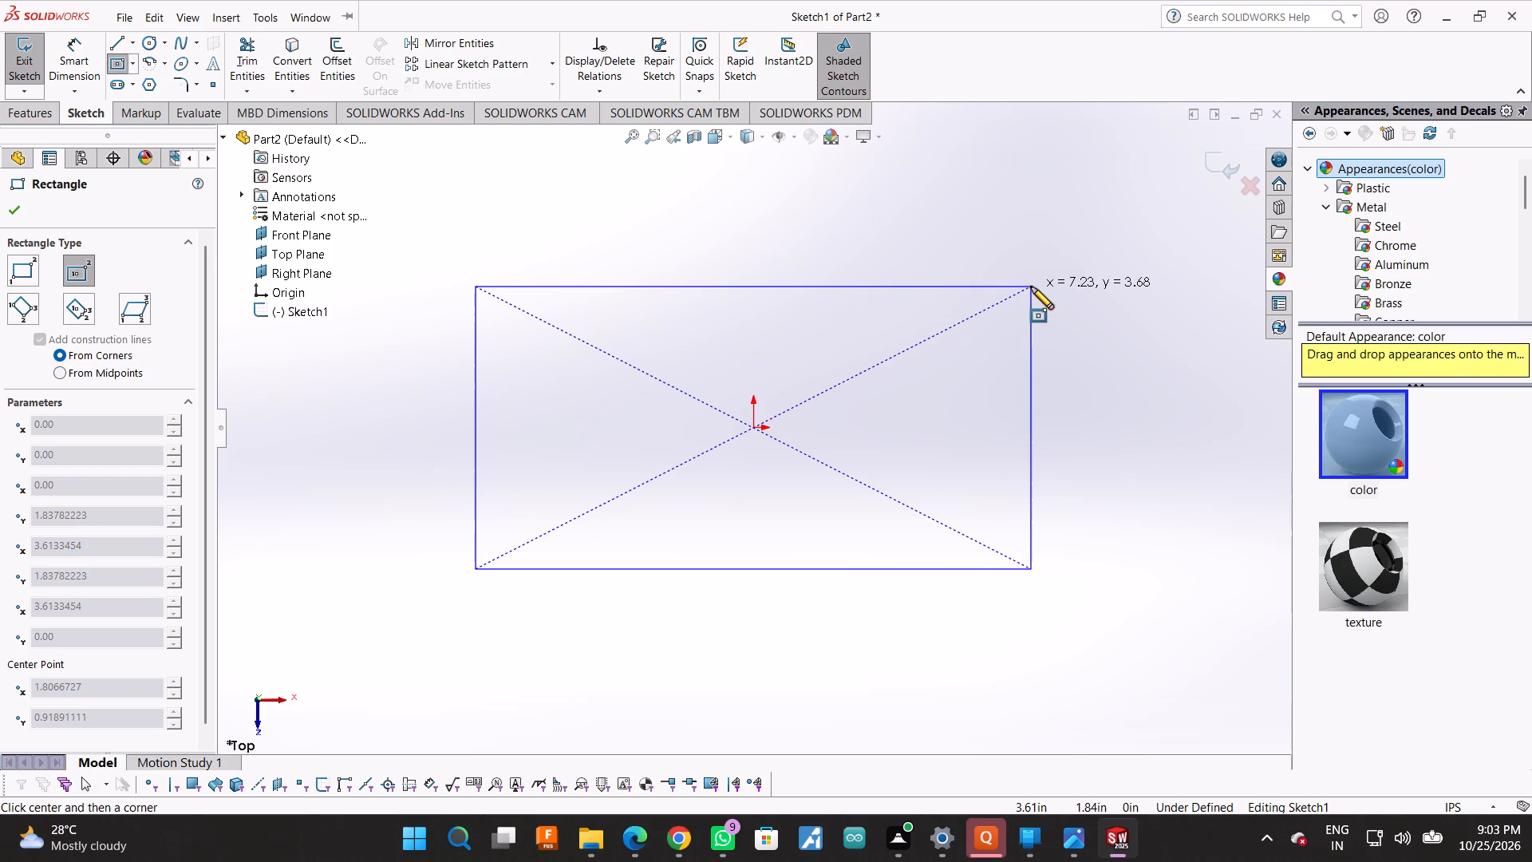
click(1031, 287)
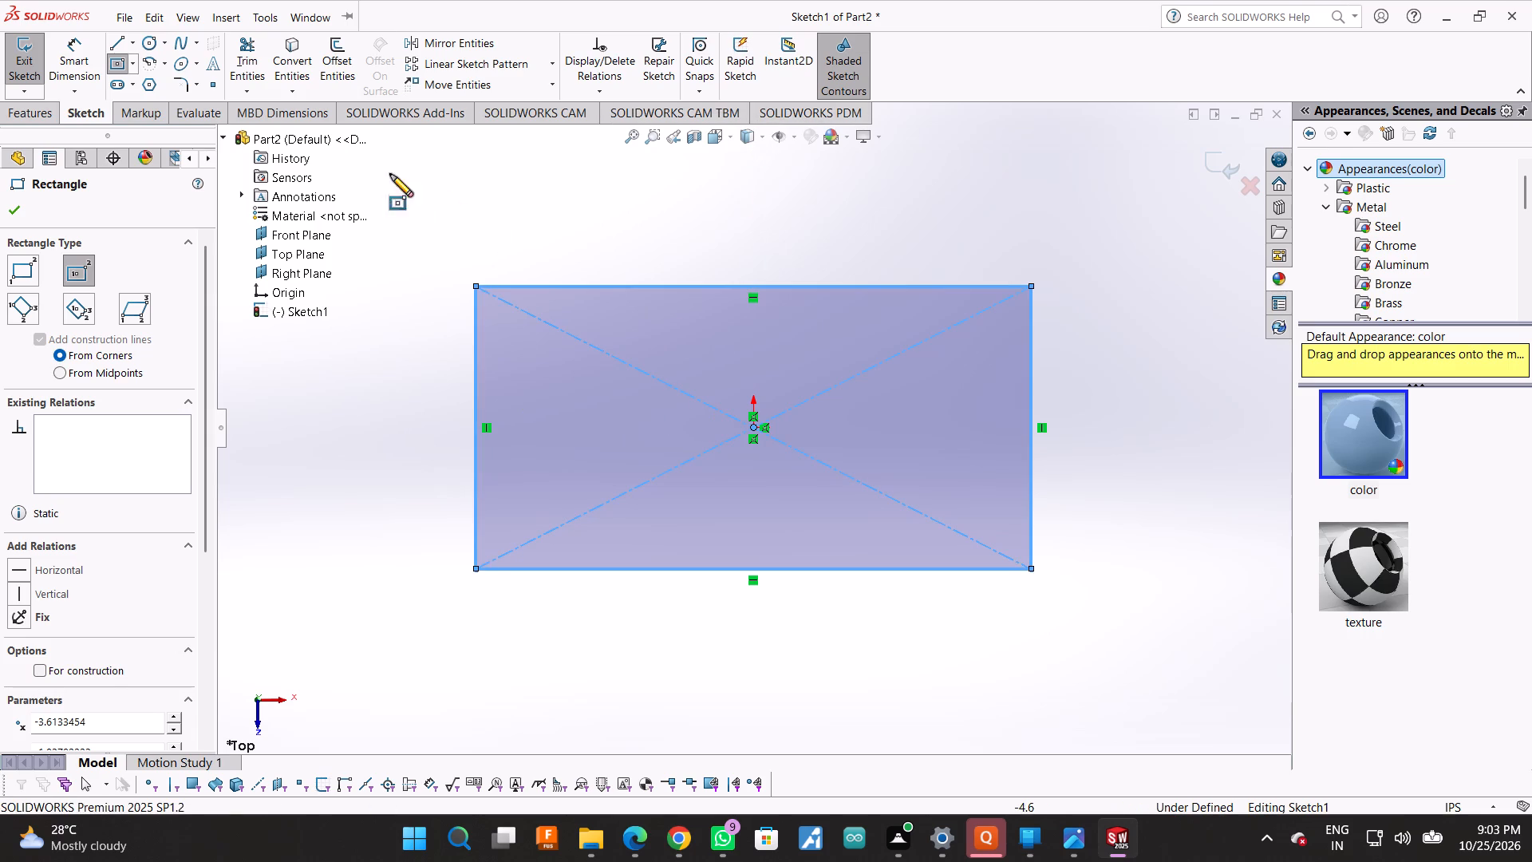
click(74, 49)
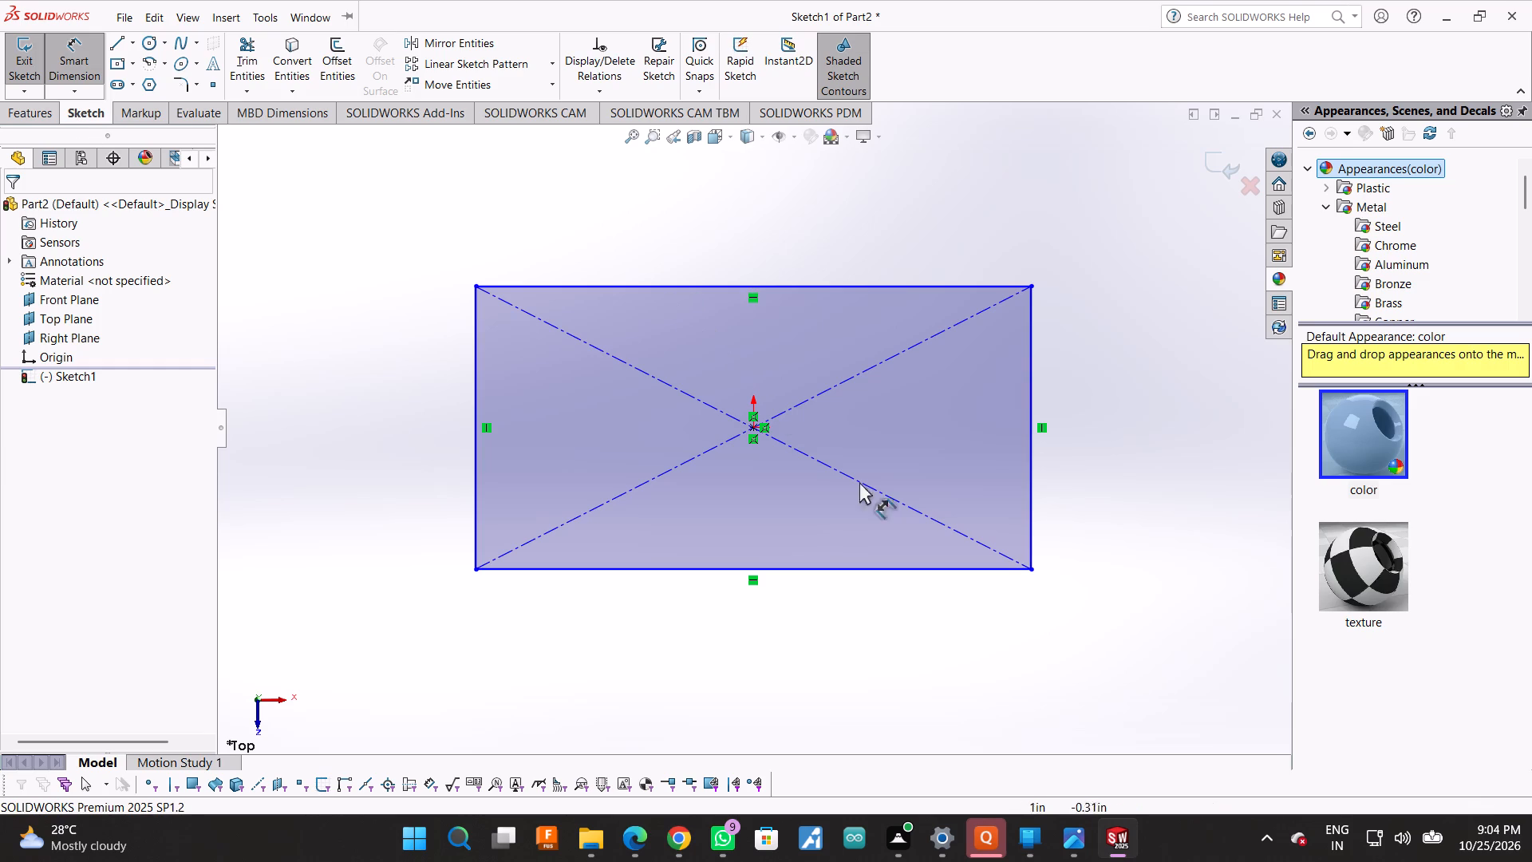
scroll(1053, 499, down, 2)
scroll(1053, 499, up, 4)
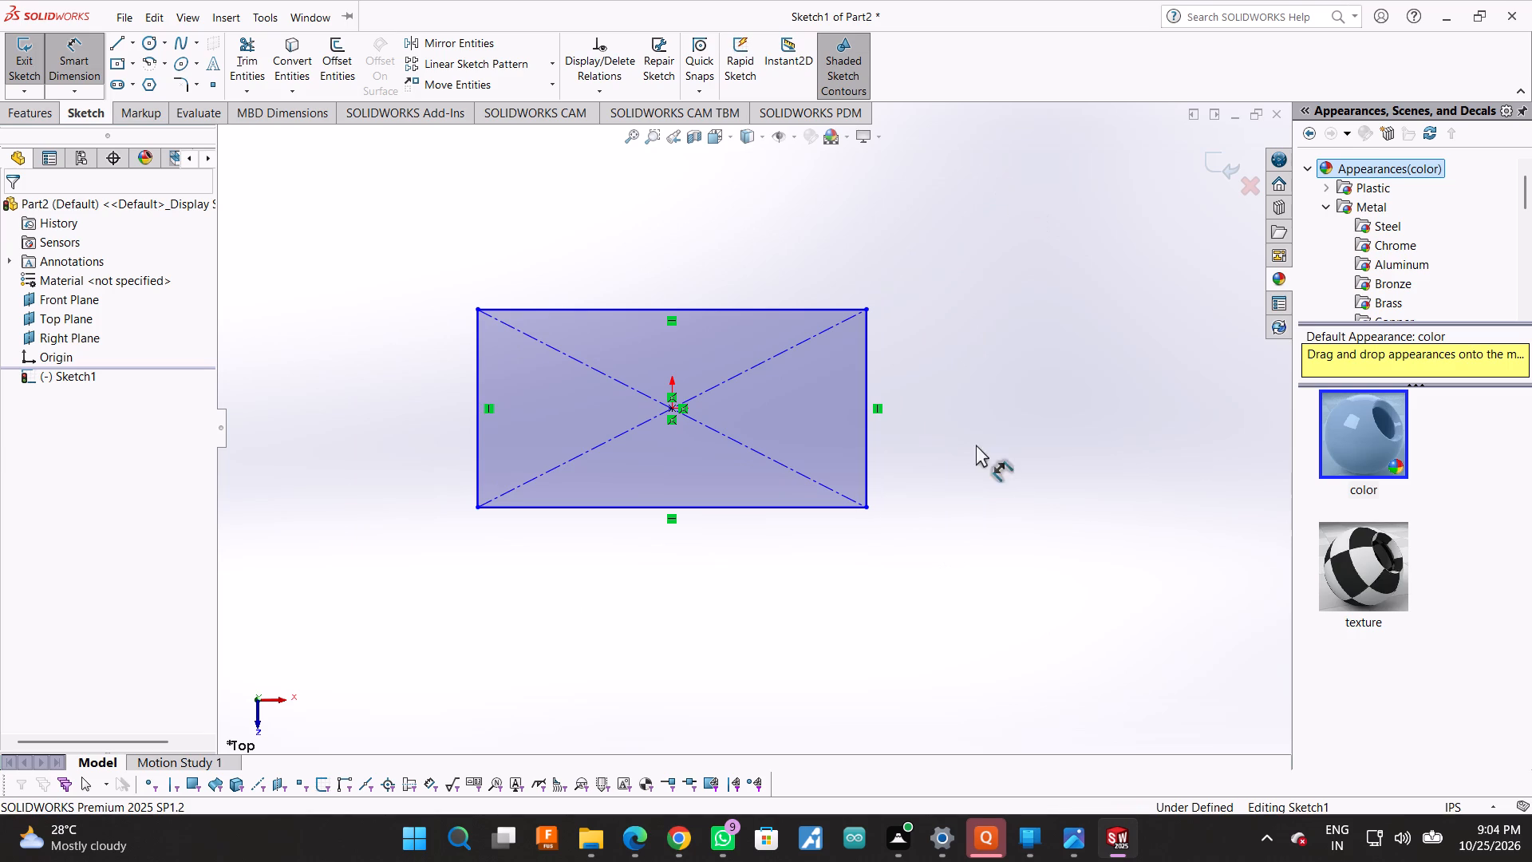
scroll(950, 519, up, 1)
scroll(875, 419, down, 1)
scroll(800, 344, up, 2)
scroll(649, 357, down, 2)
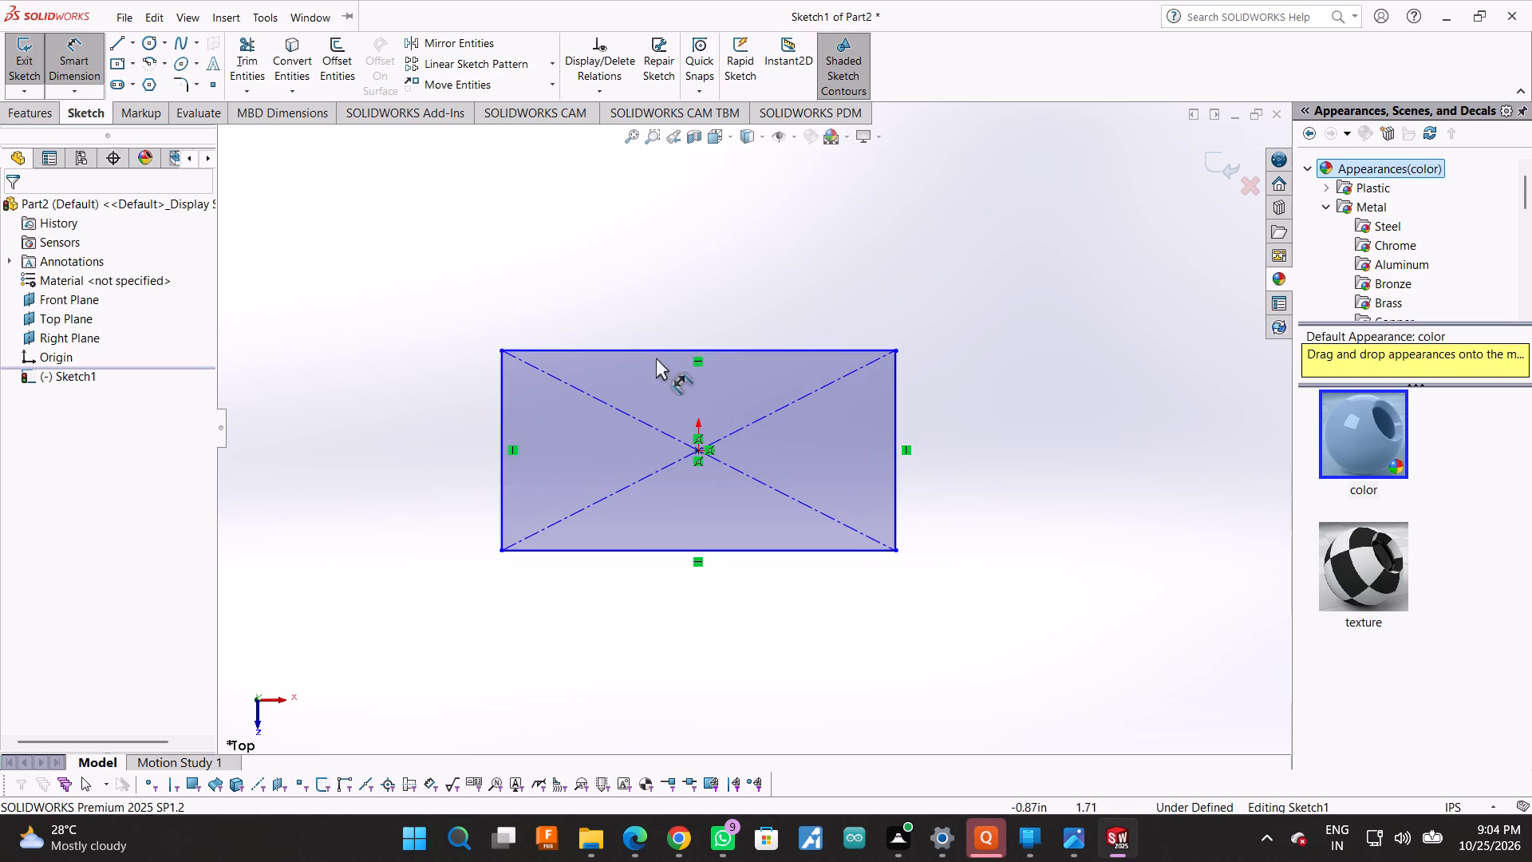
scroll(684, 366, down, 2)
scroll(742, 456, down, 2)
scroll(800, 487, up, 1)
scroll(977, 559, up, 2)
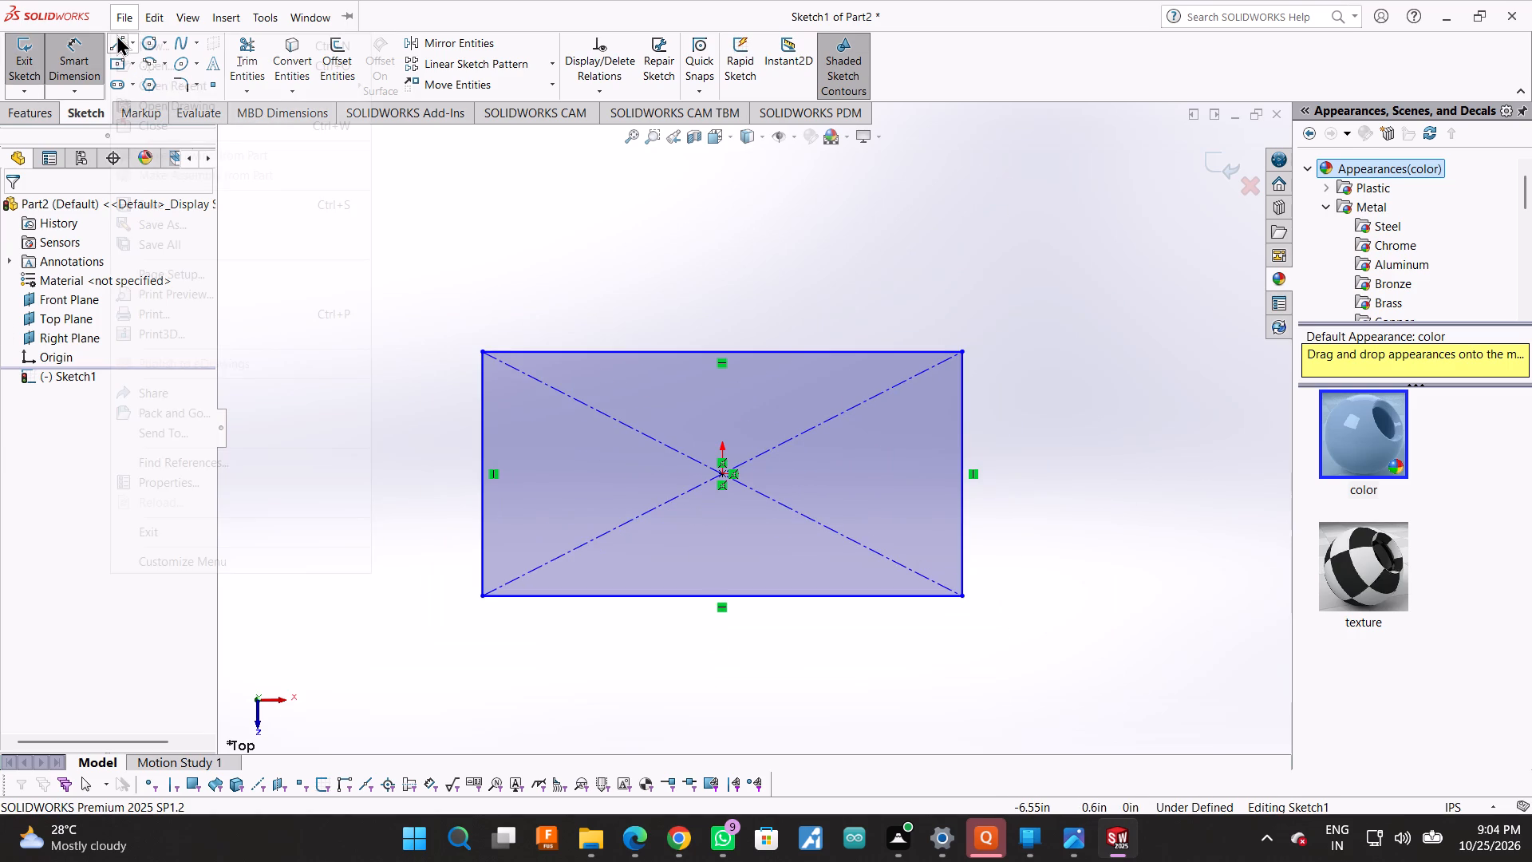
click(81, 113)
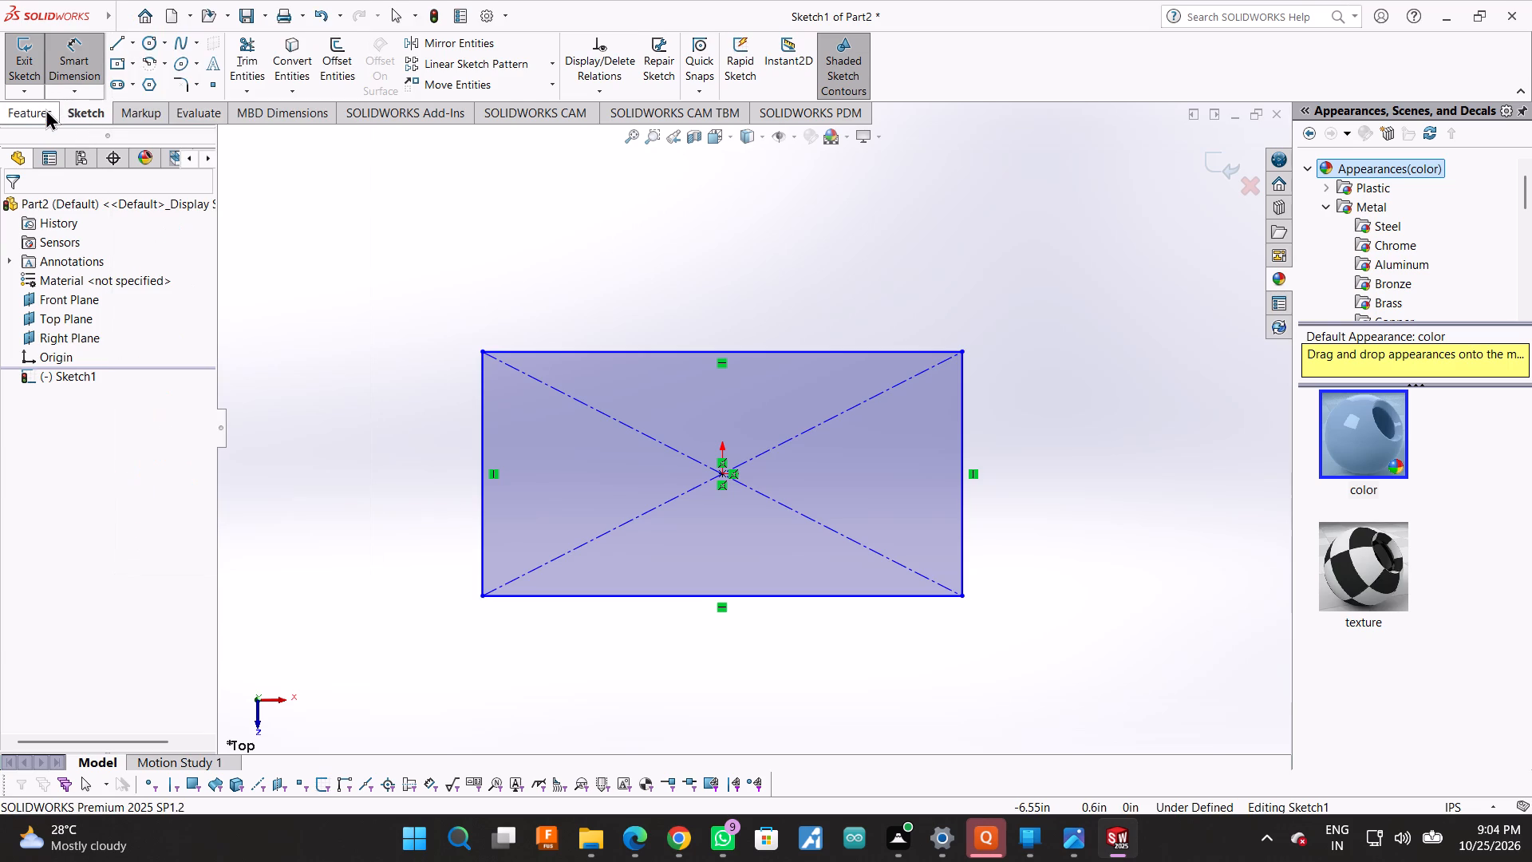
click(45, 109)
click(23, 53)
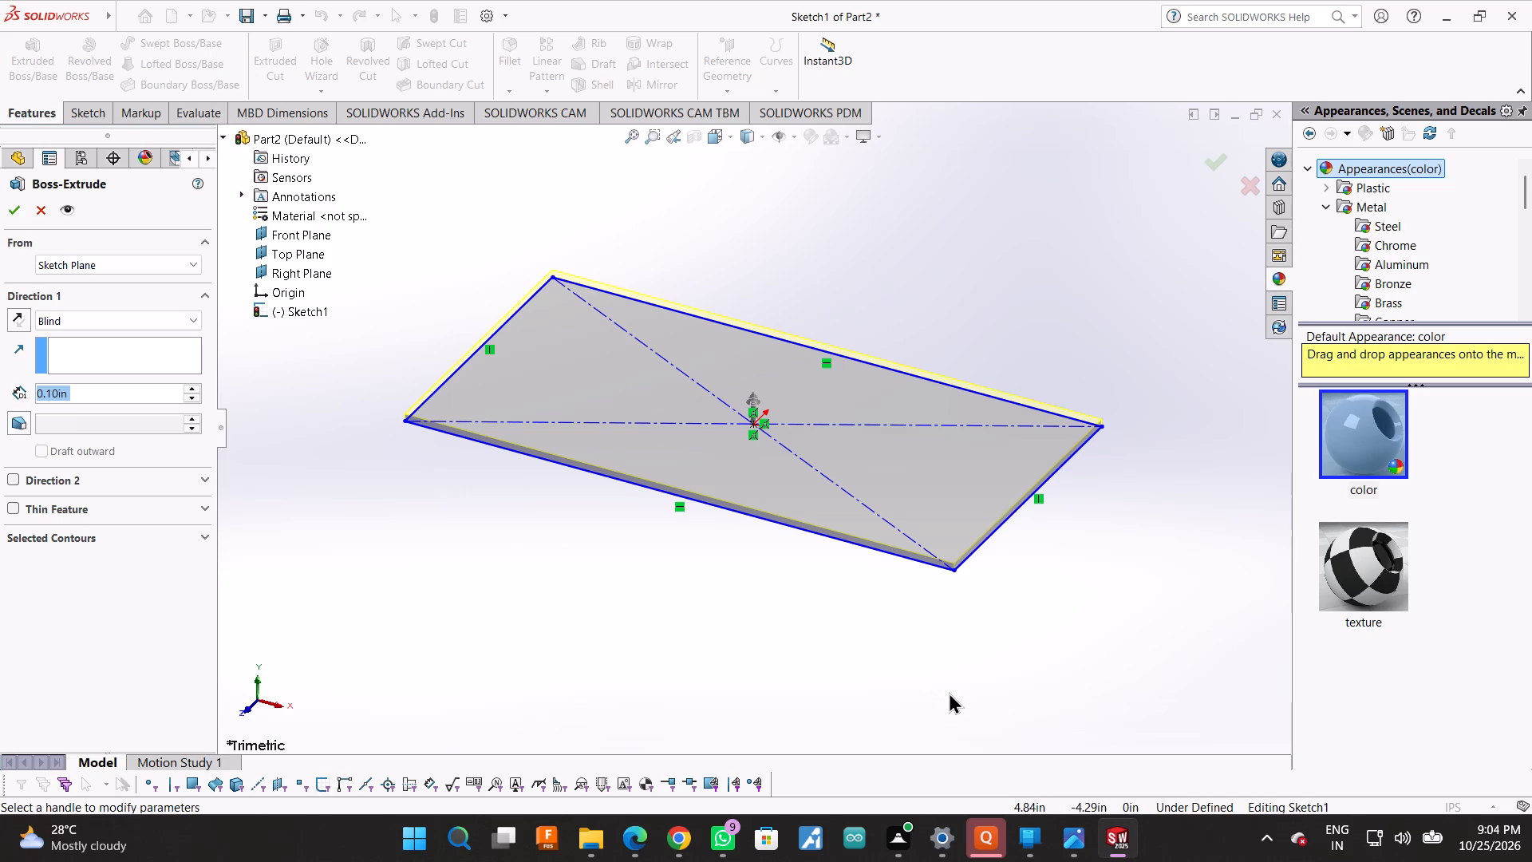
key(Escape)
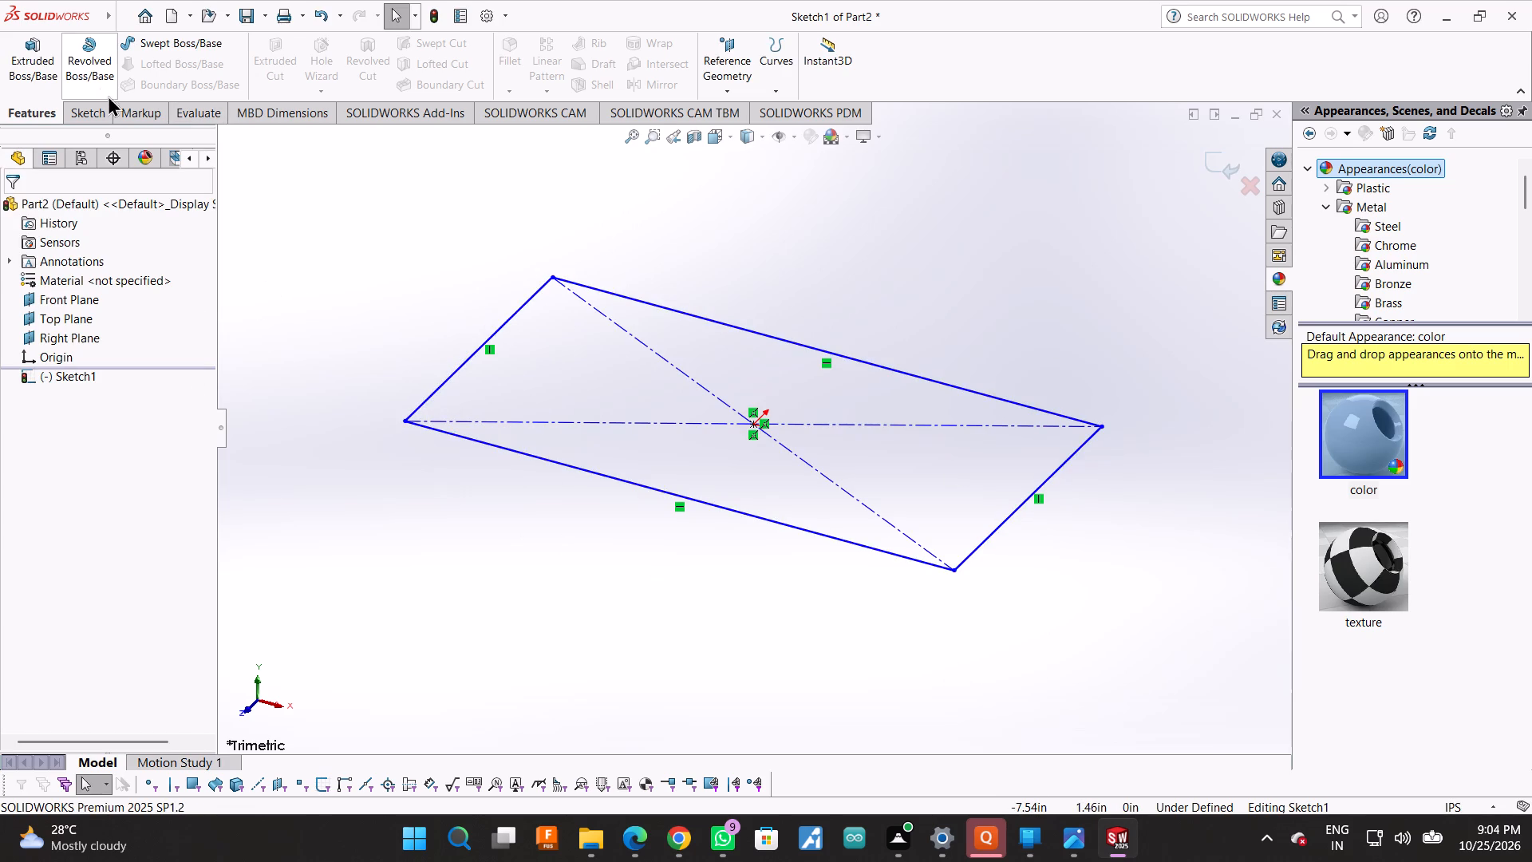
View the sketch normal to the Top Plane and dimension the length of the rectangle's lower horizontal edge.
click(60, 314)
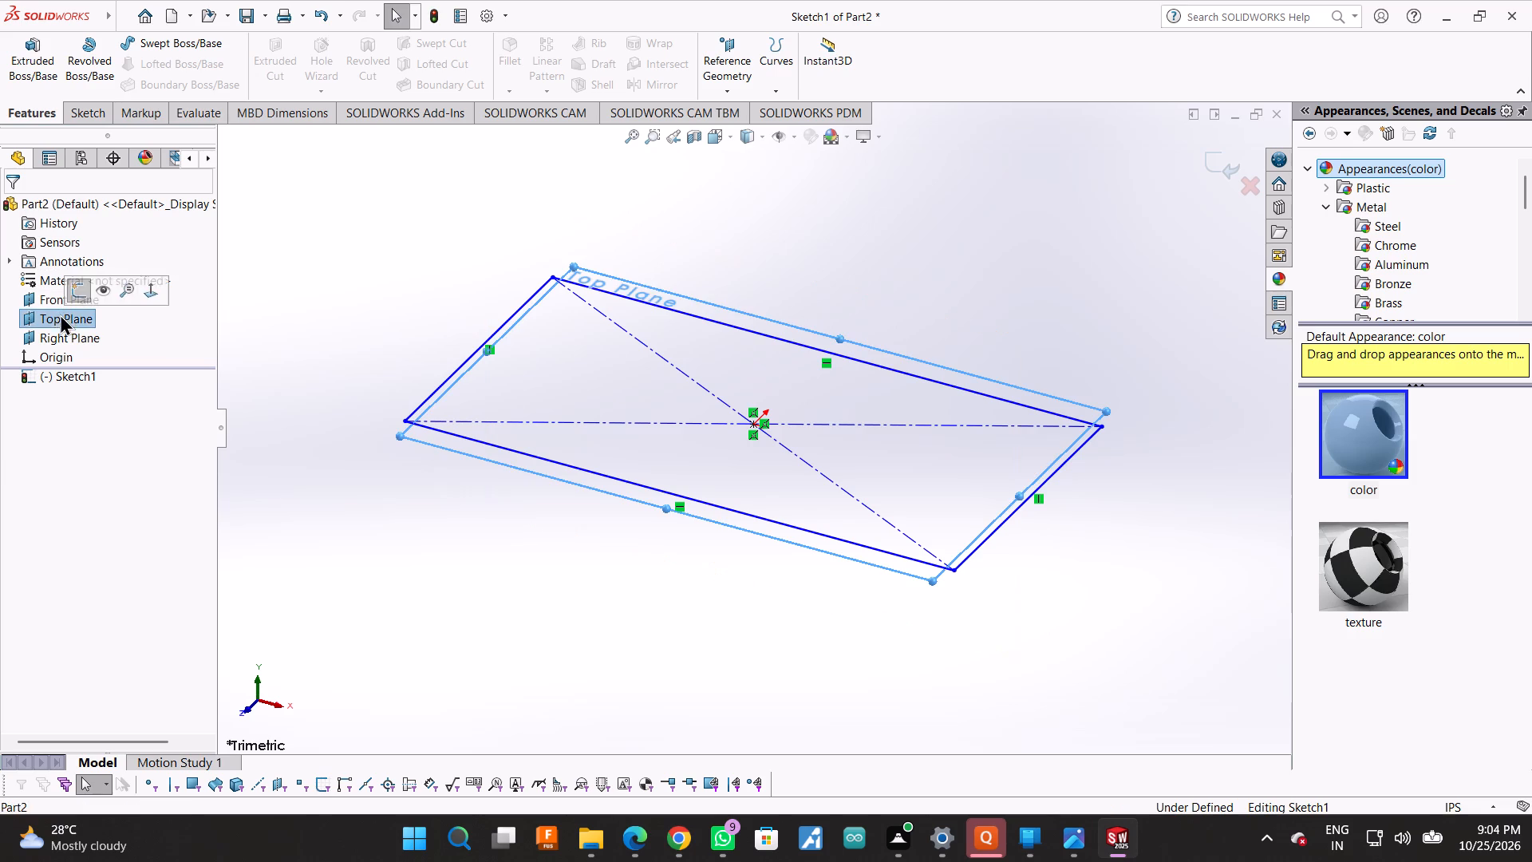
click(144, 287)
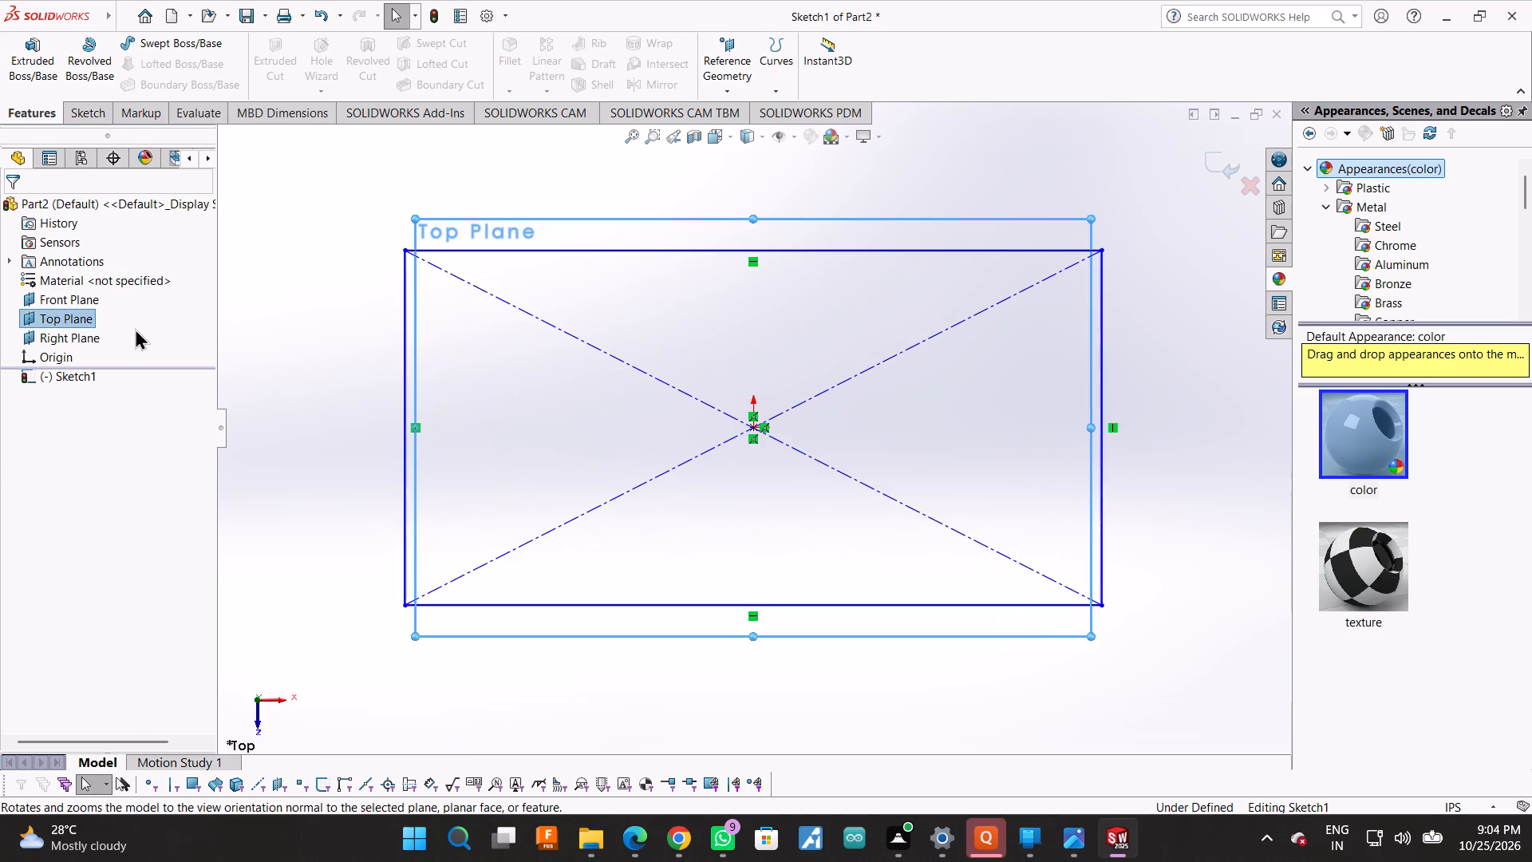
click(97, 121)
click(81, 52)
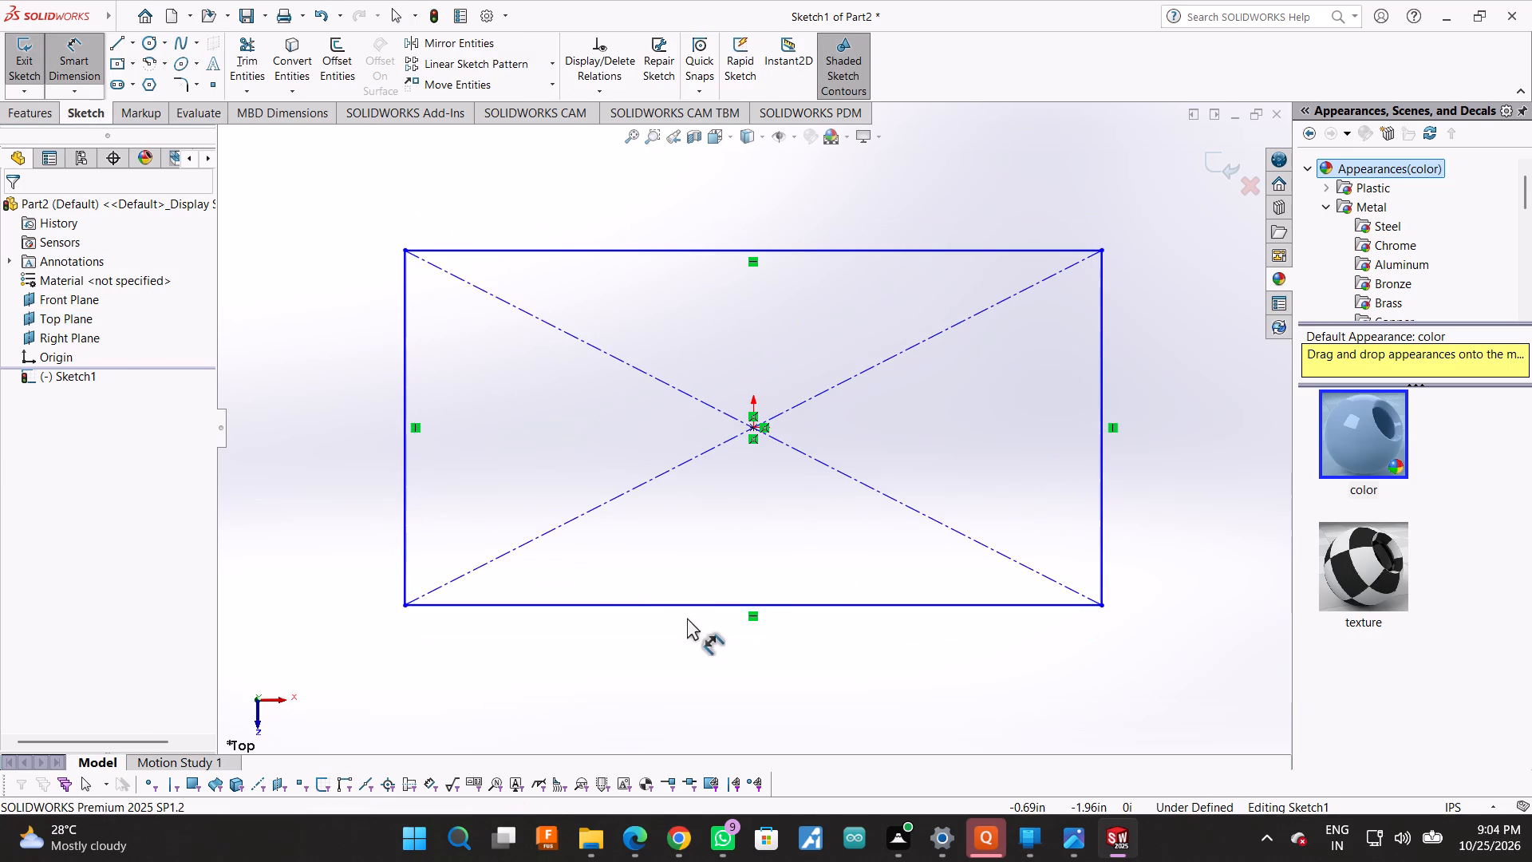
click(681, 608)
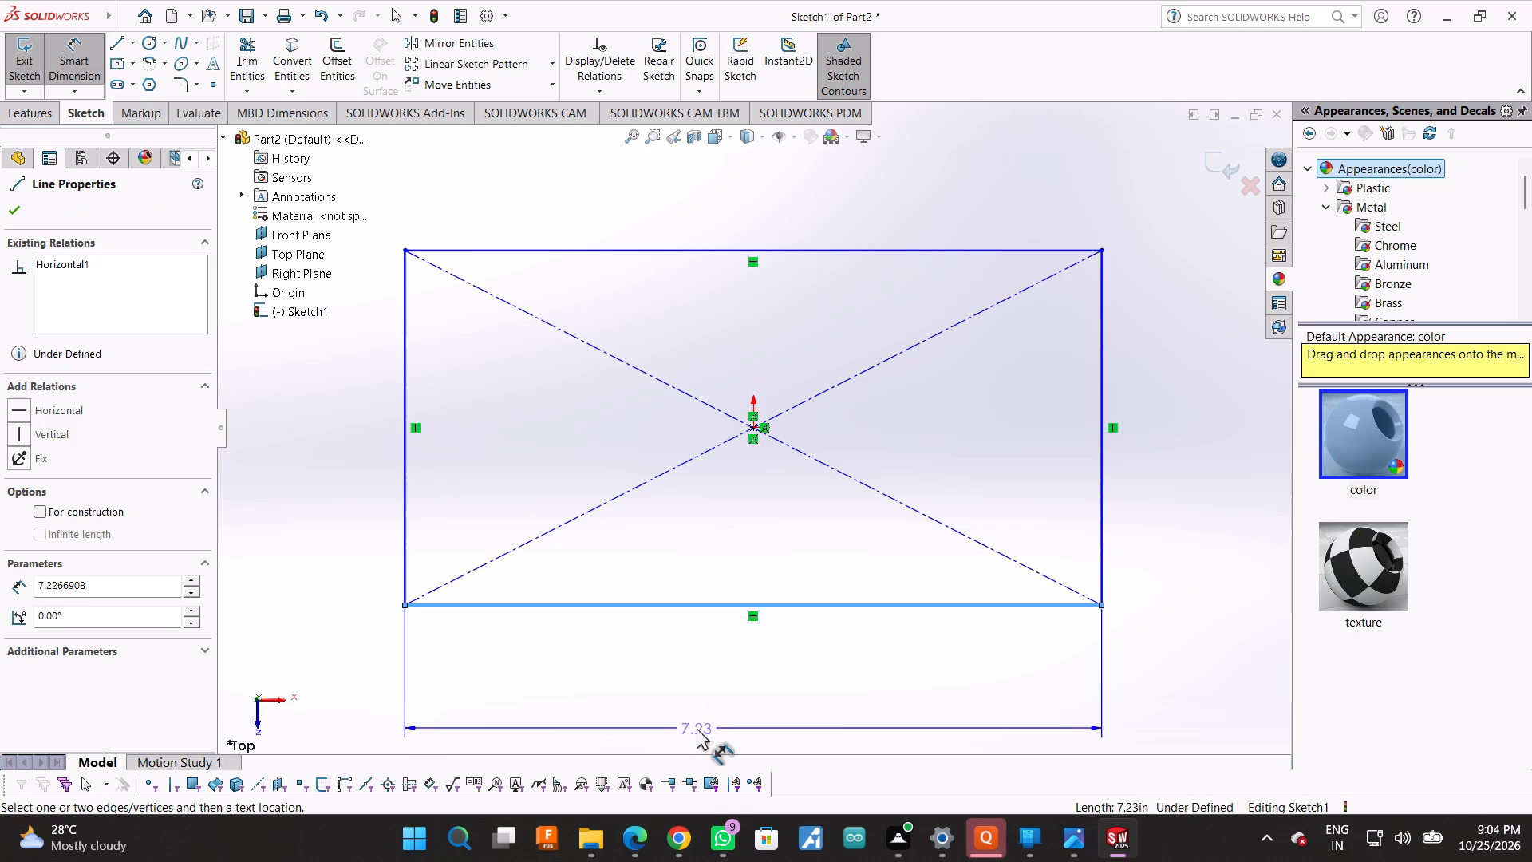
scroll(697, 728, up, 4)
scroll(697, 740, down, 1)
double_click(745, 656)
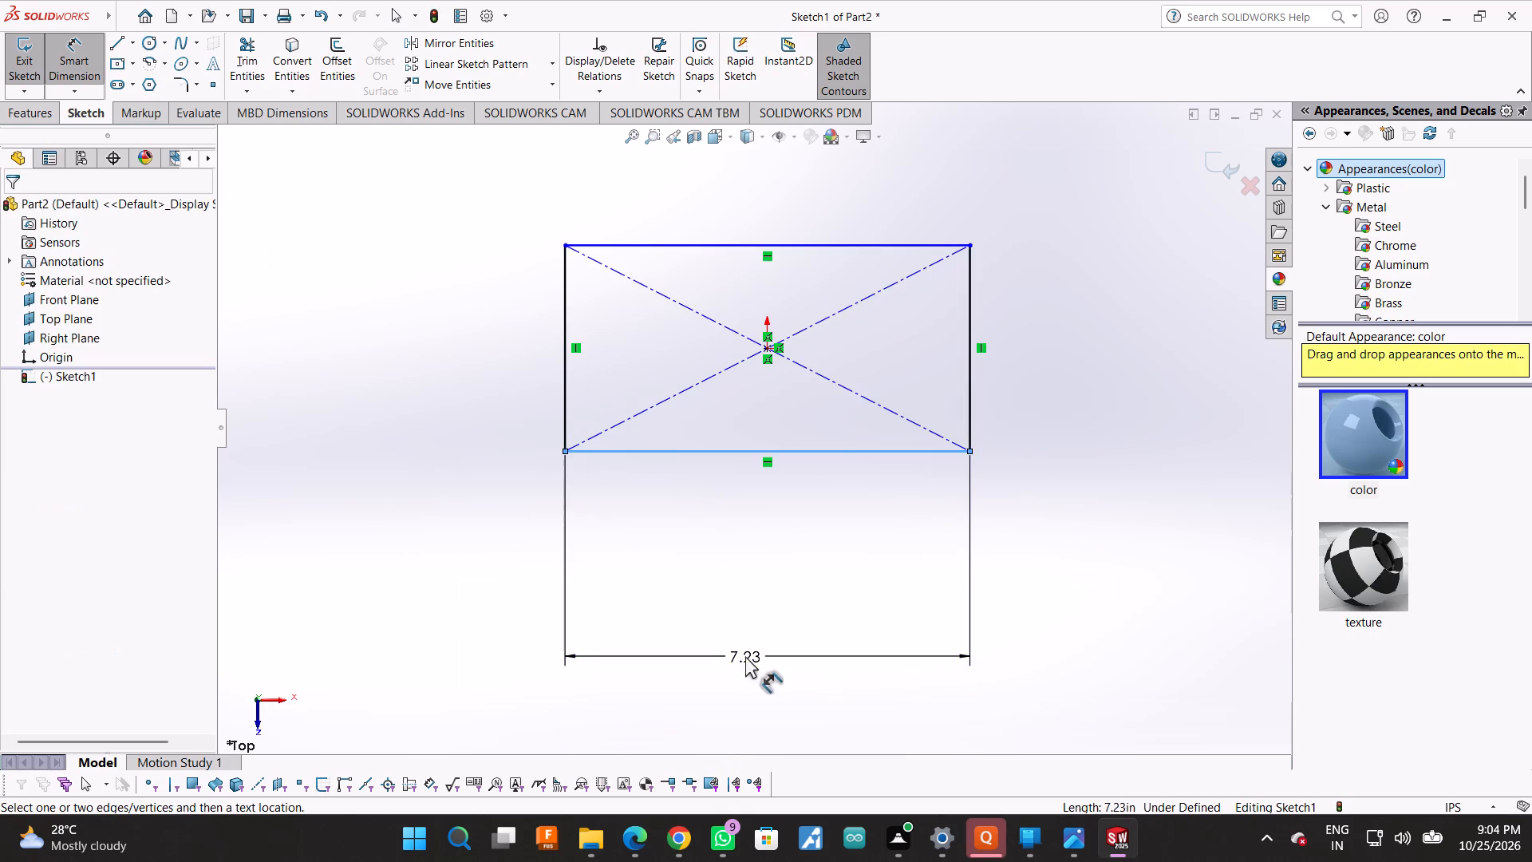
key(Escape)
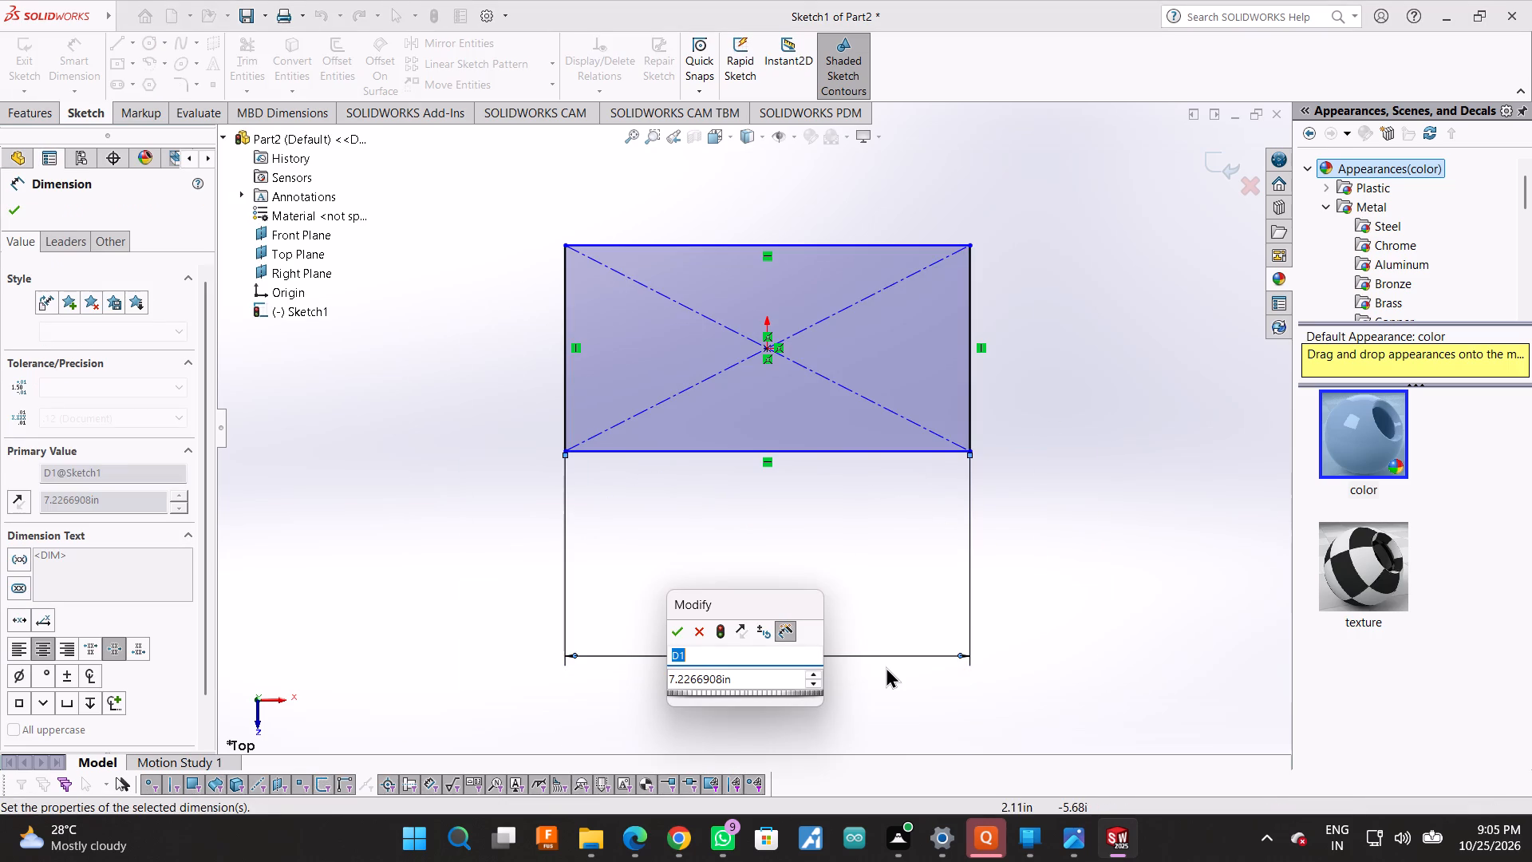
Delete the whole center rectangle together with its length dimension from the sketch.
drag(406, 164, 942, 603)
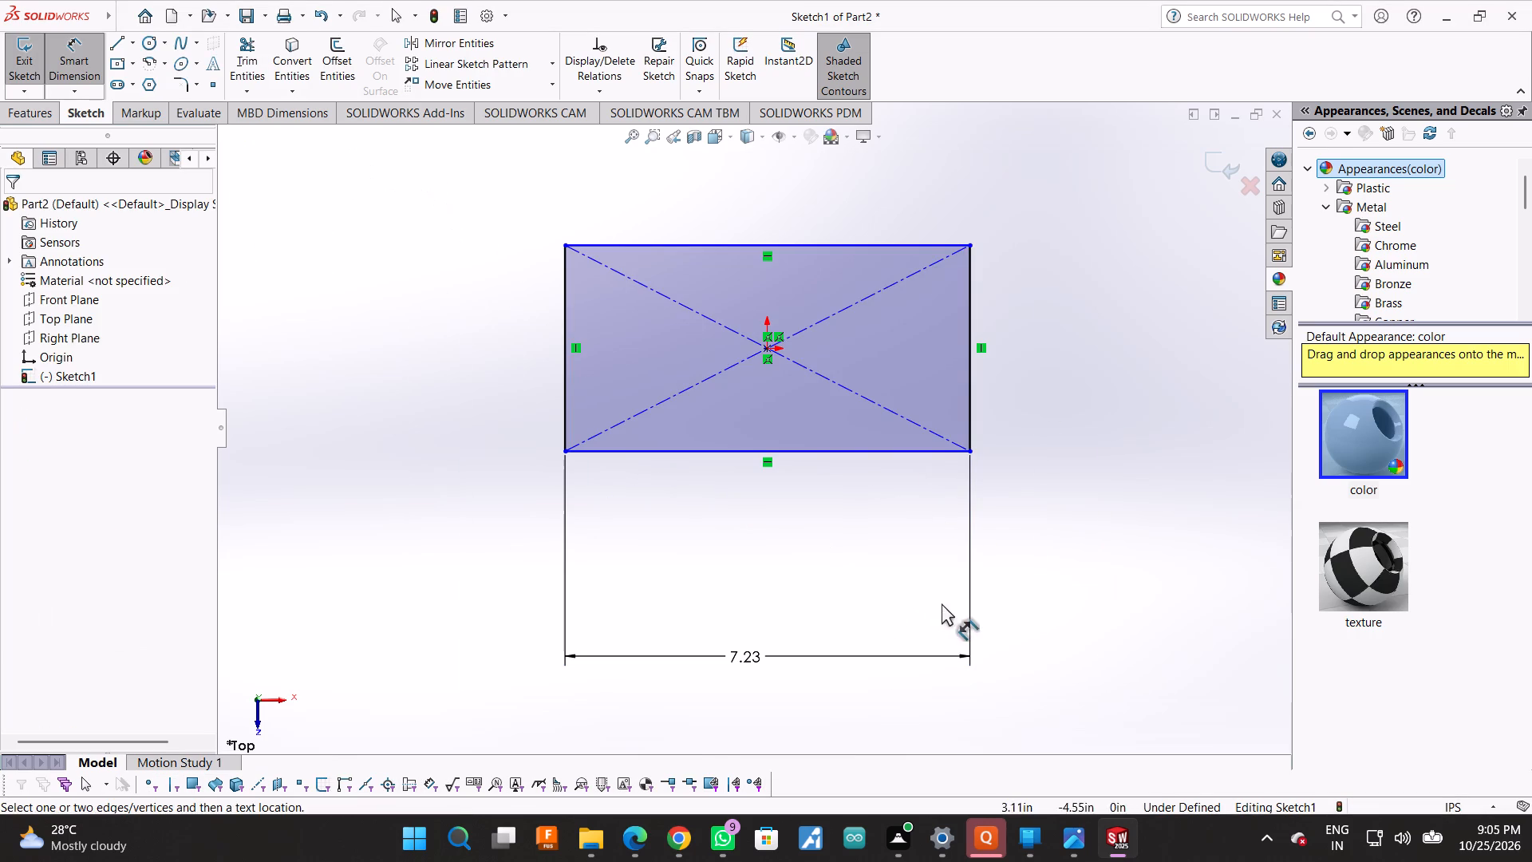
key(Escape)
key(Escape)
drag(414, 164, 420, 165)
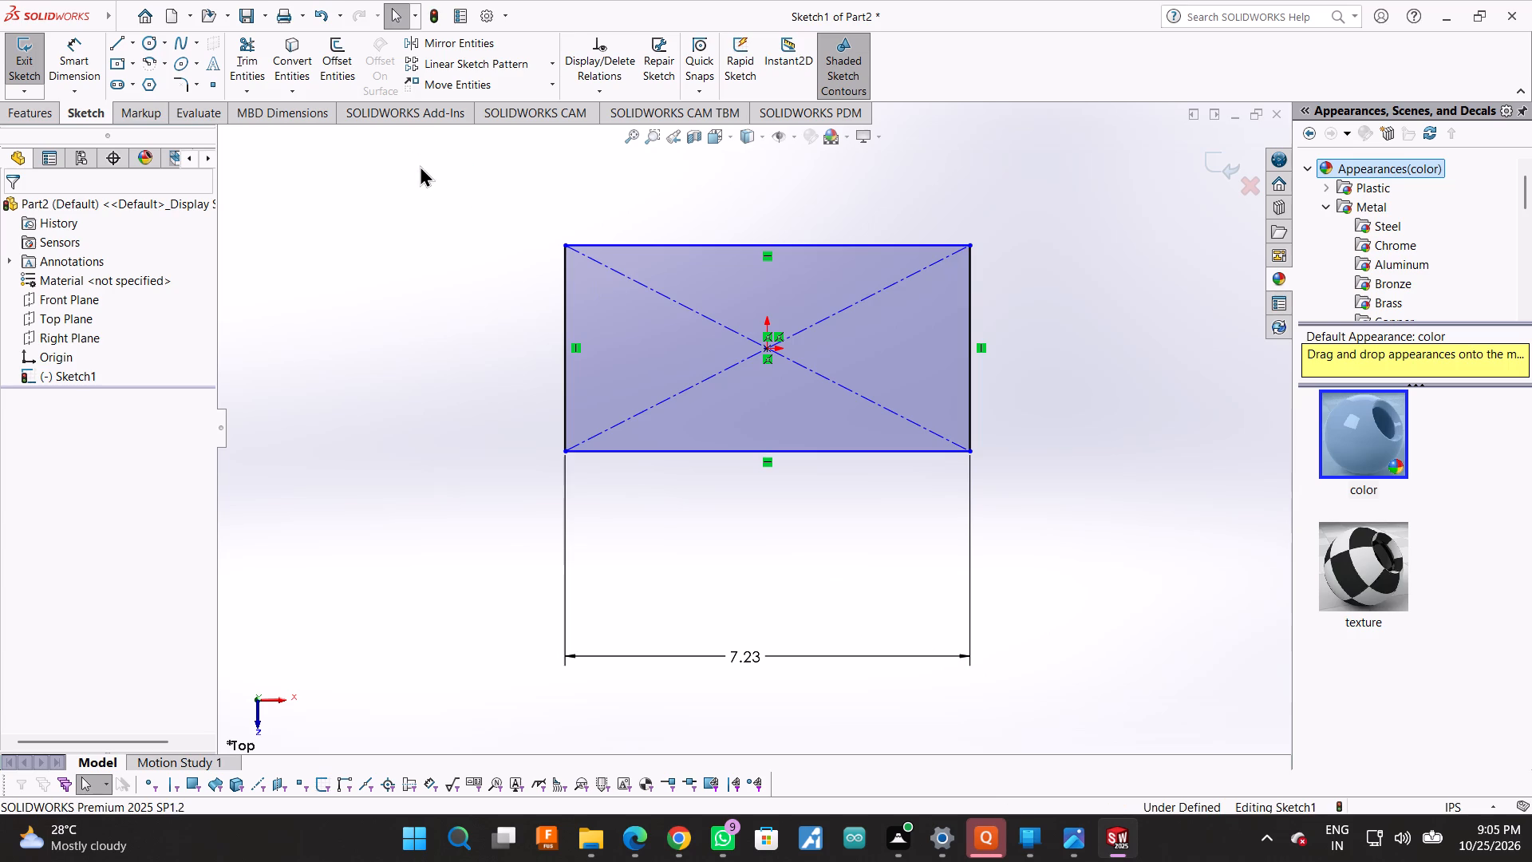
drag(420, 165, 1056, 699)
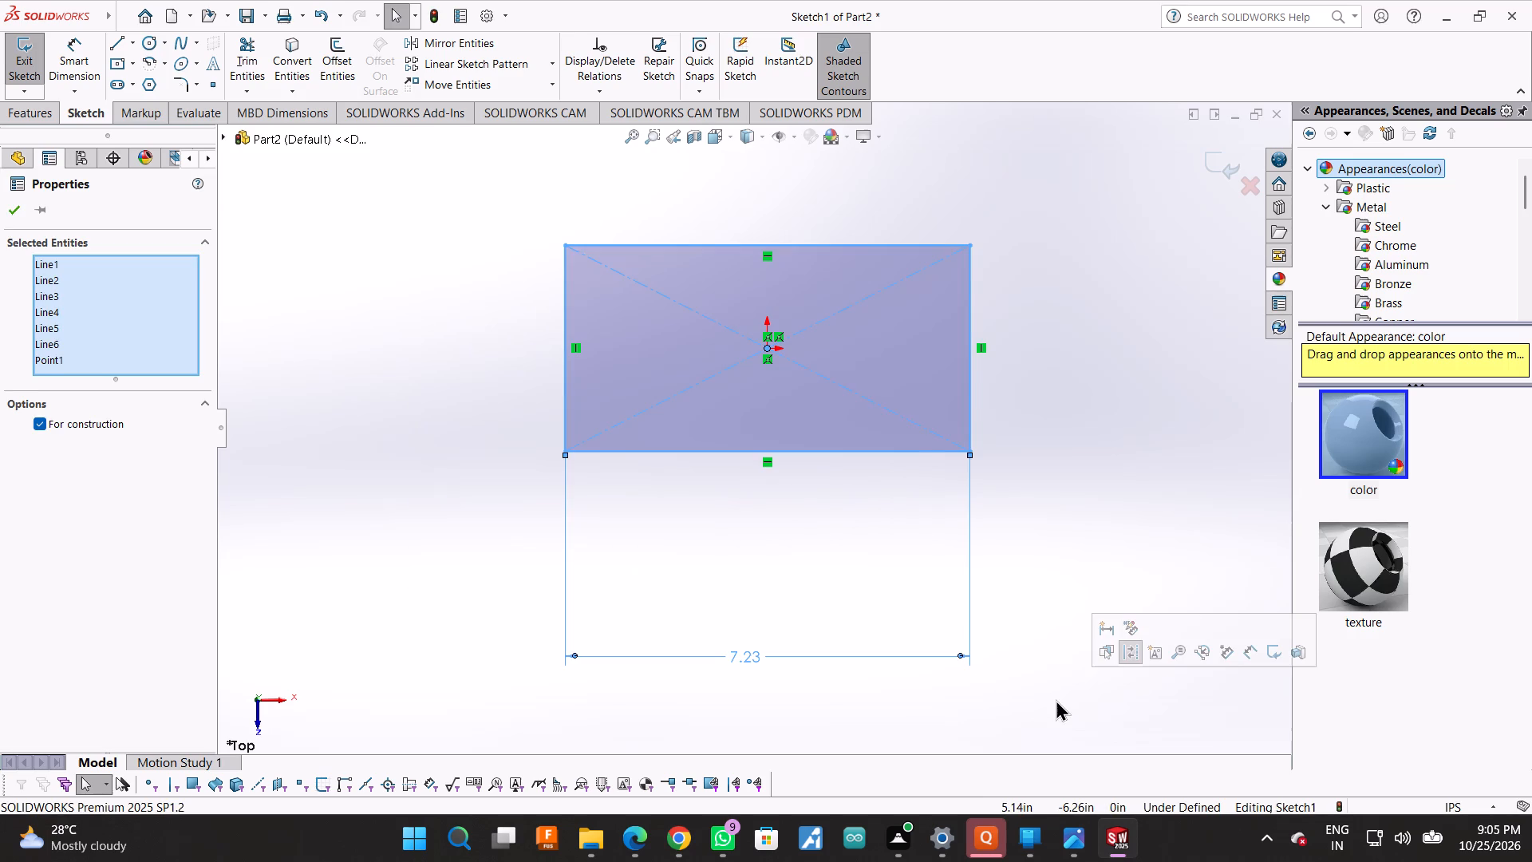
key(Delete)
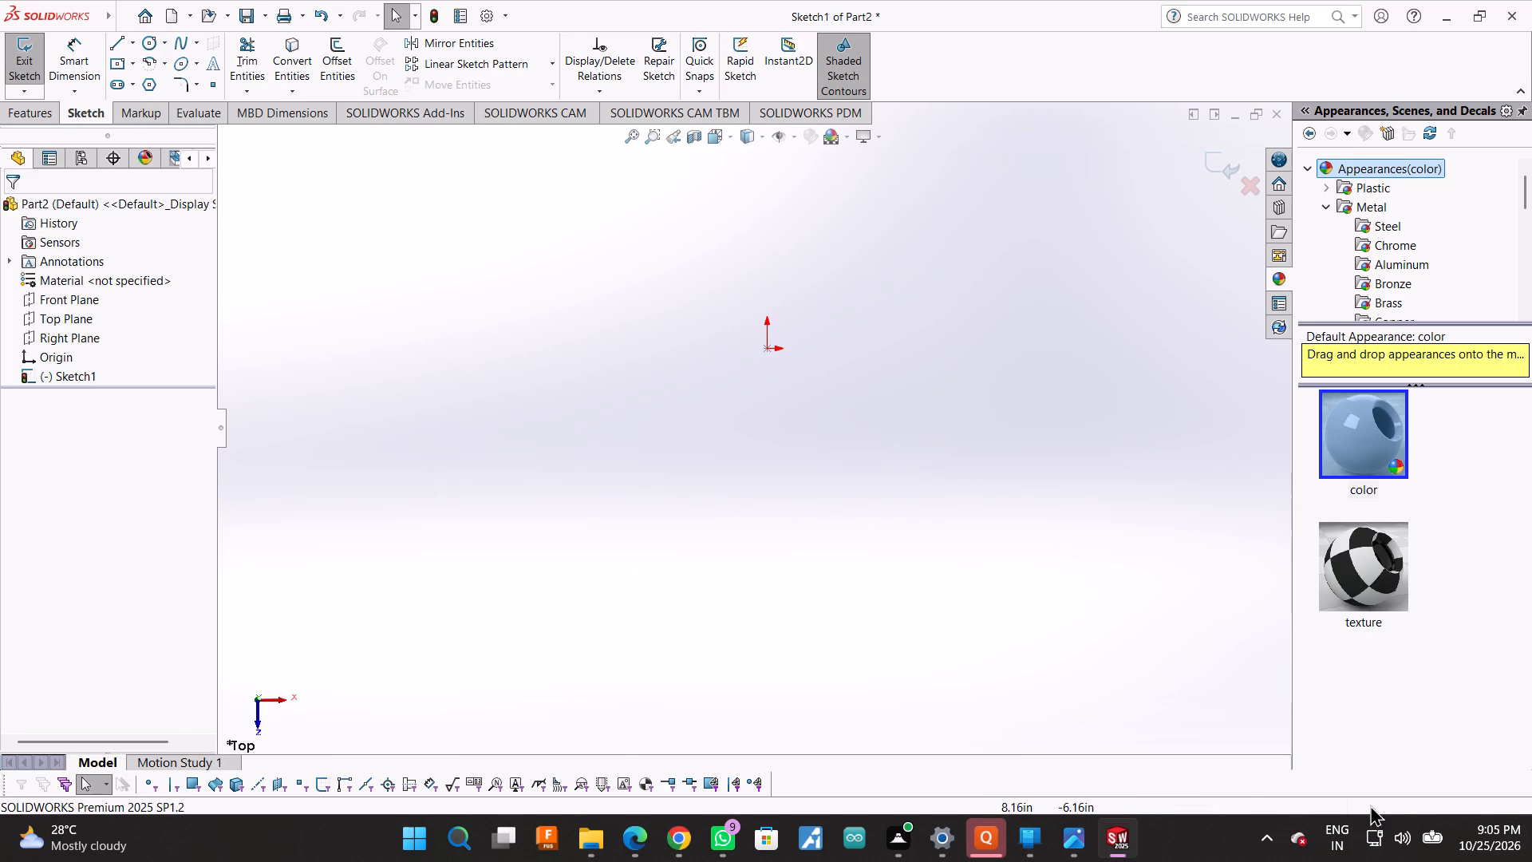
Change the document's unit system to MMGS (millimeter, gram, second).
click(1452, 801)
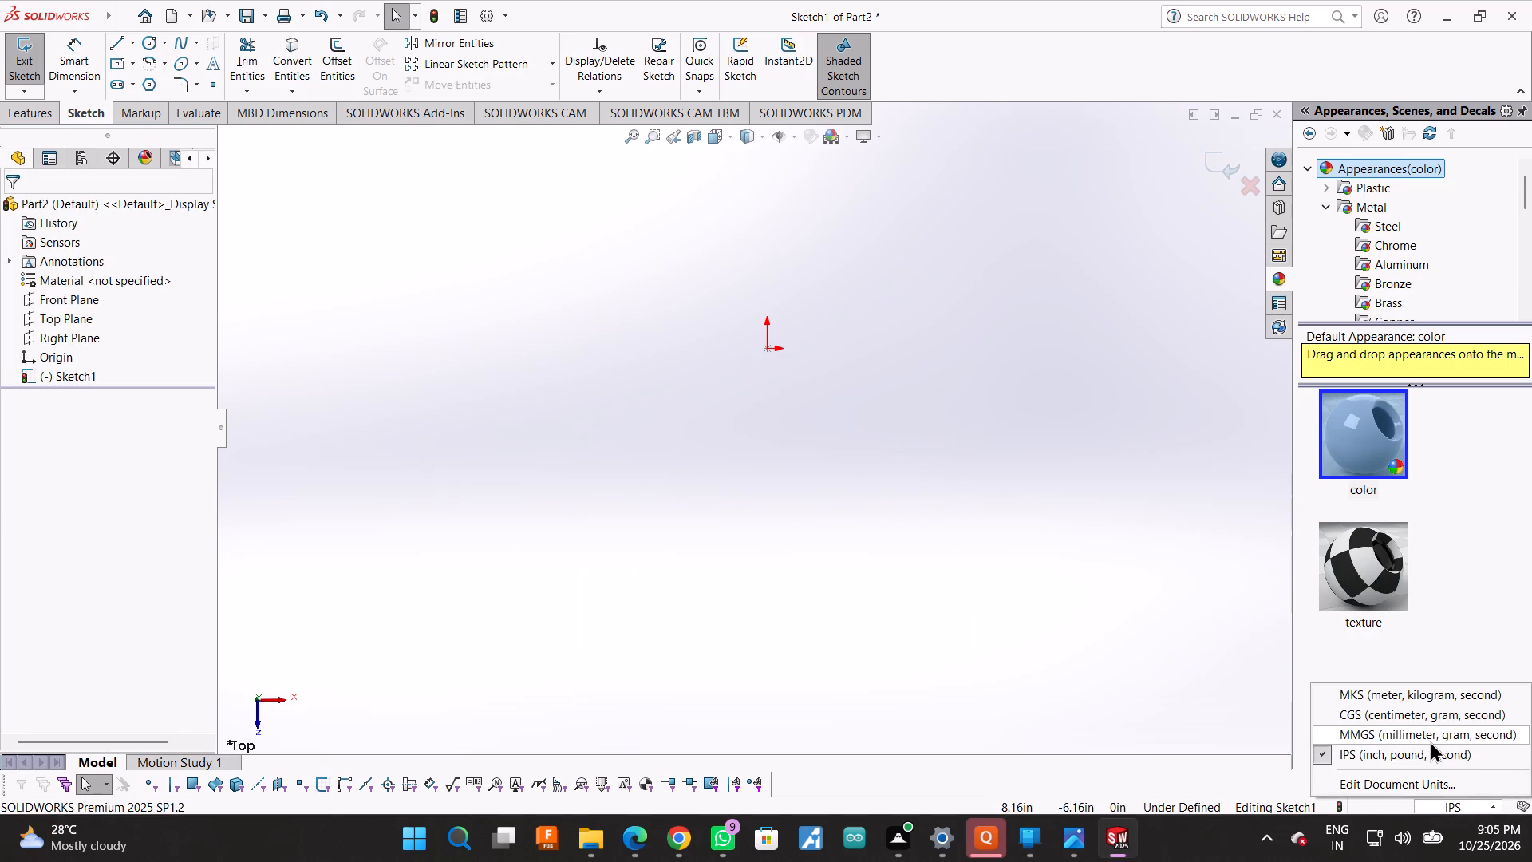
click(1430, 741)
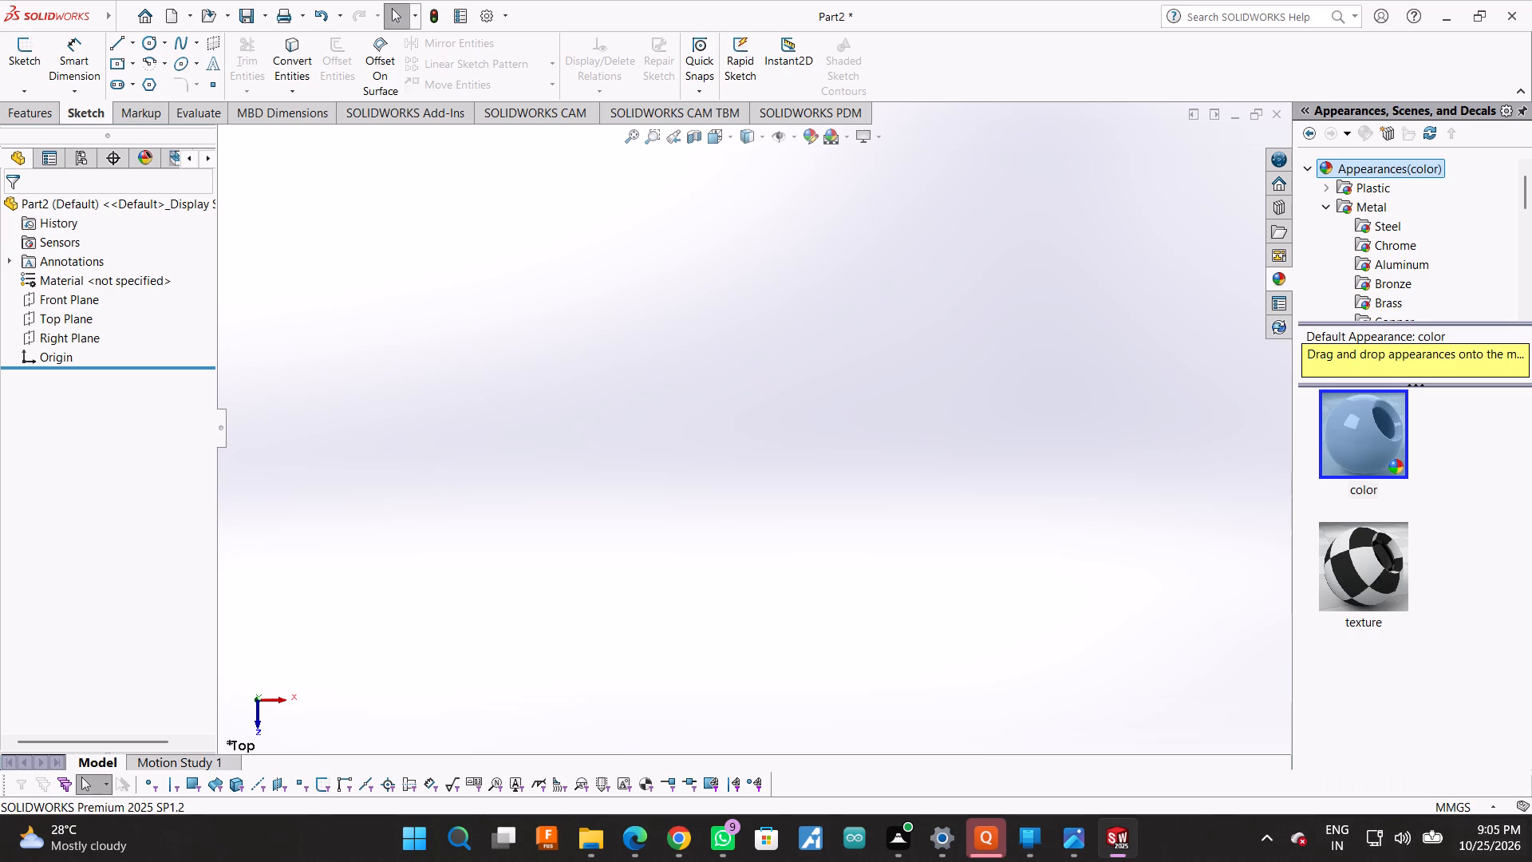
Start a new sketch on the Top Plane and draw a center rectangle about 190.6 mm wide, centred on the origin.
drag(1292, 655, 1531, 637)
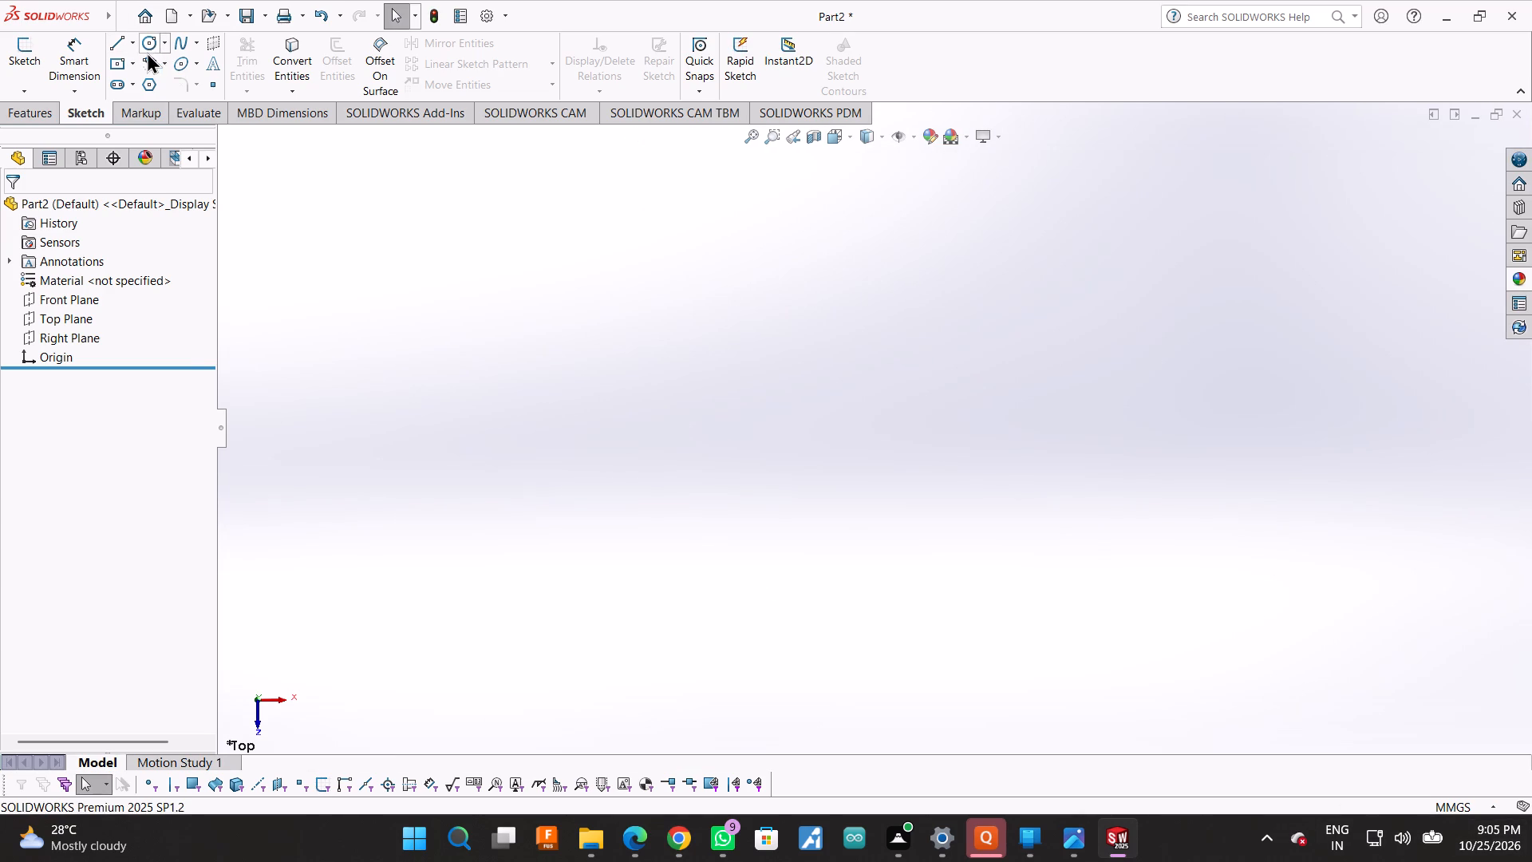
click(117, 63)
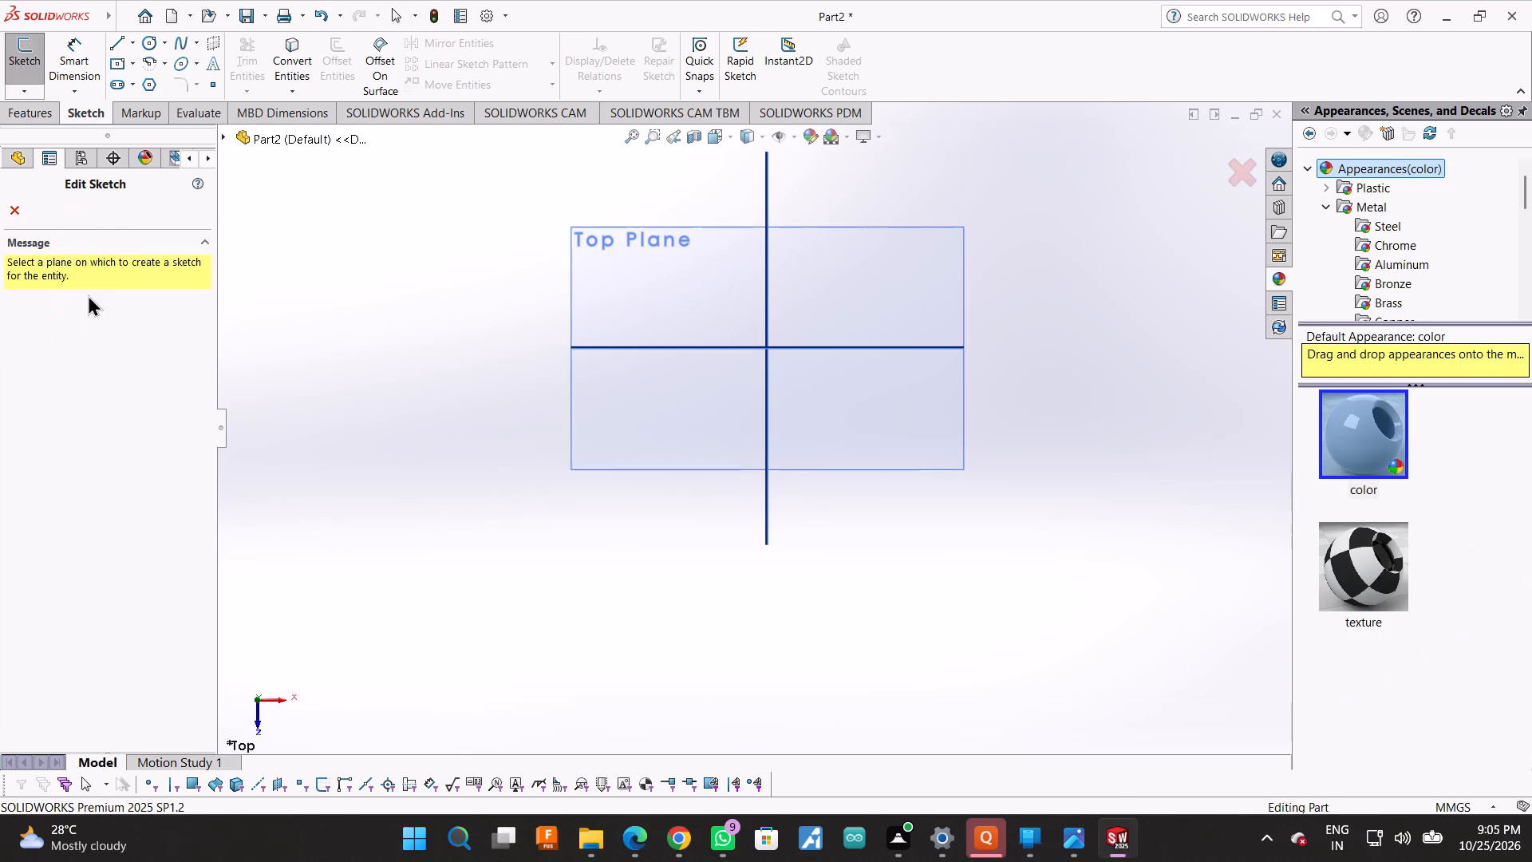
click(620, 258)
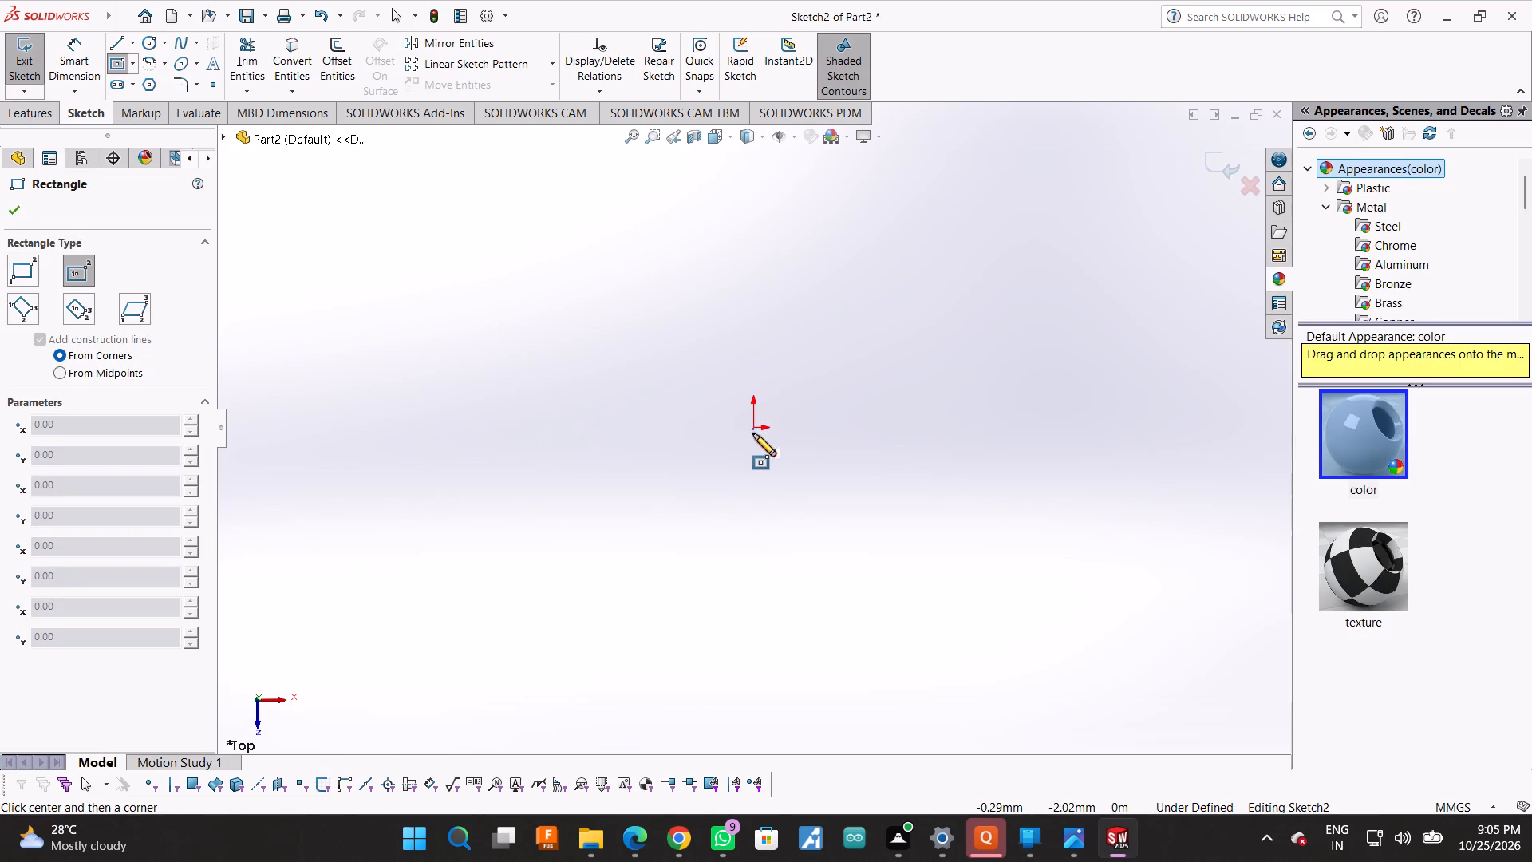
double_click(752, 433)
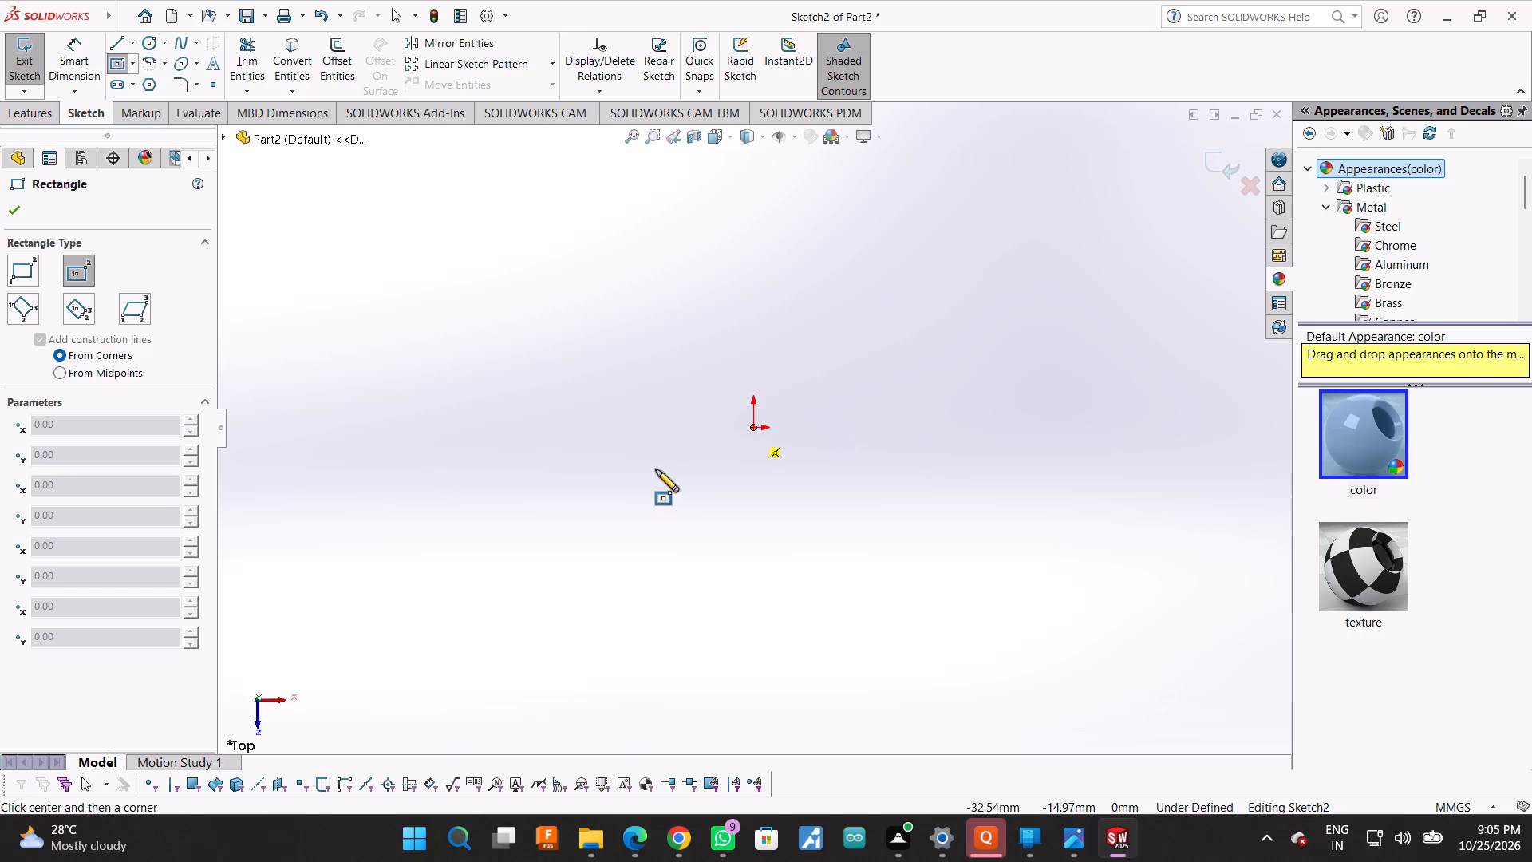
click(756, 428)
click(1017, 314)
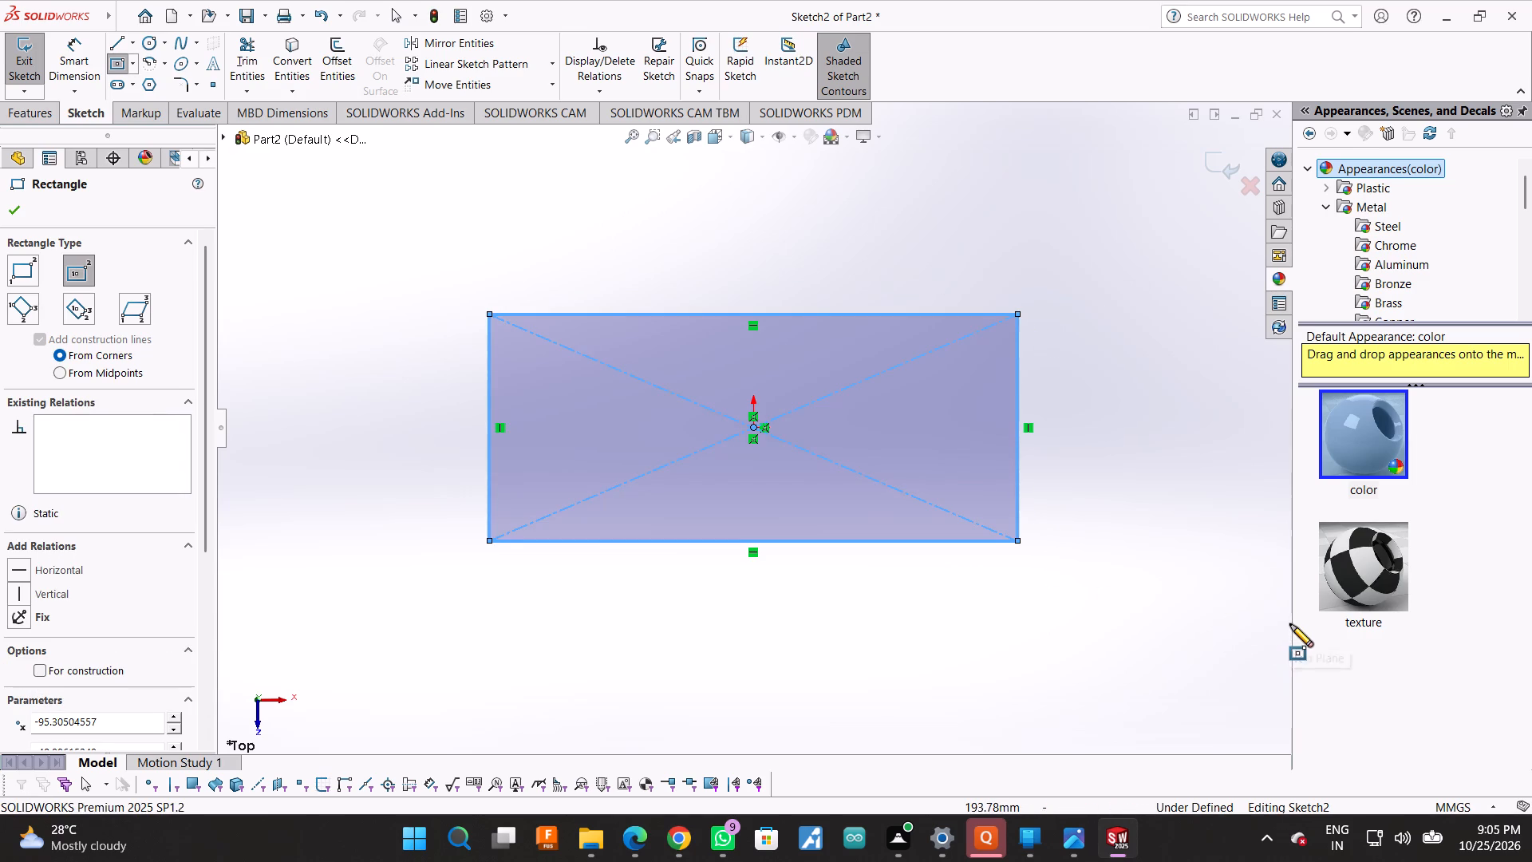
drag(1293, 623, 1531, 621)
click(1531, 621)
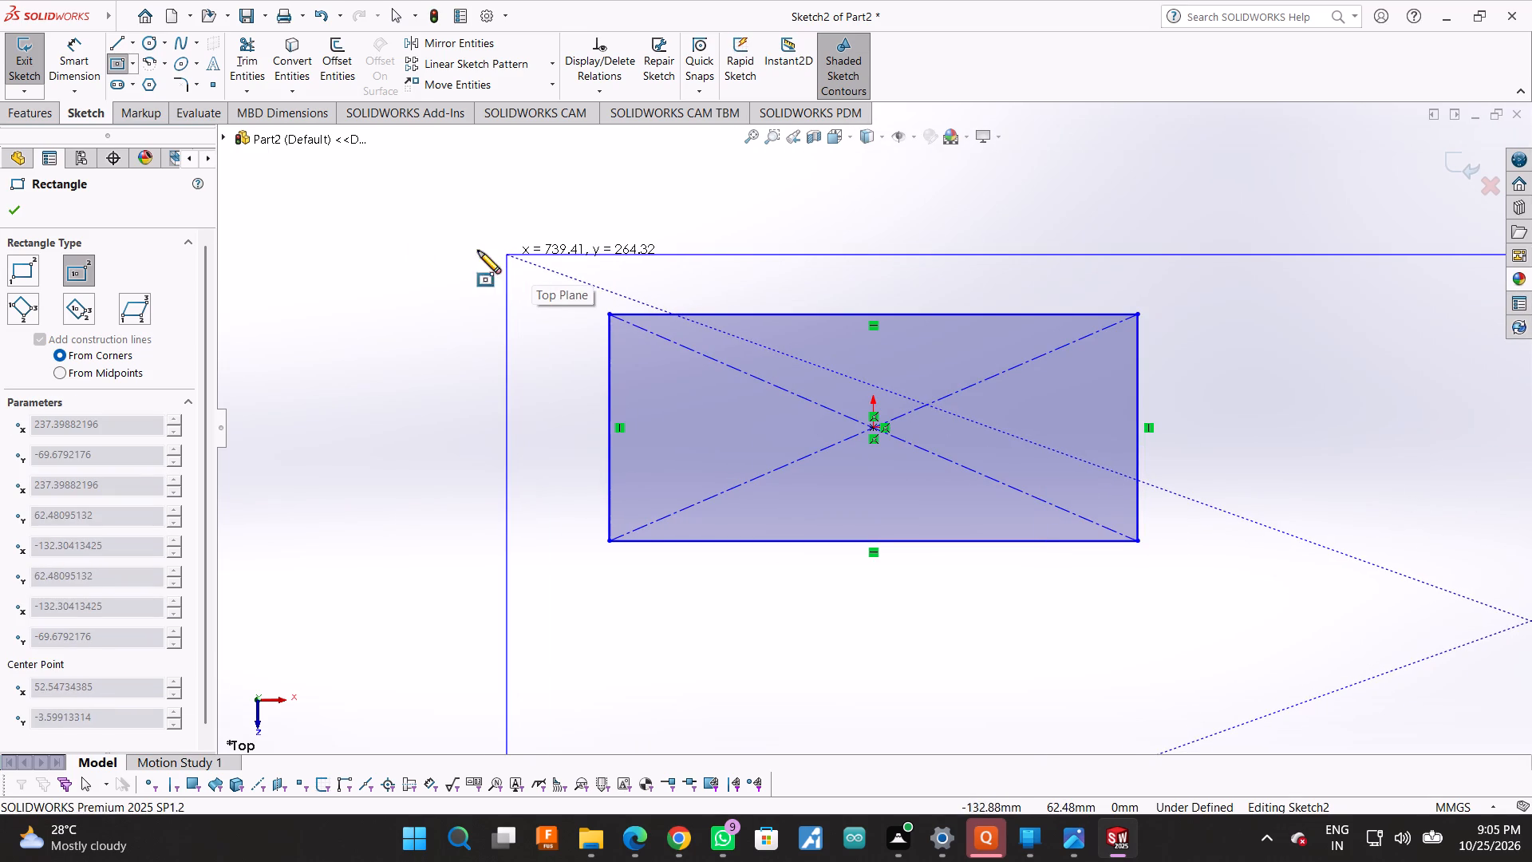
key(Escape)
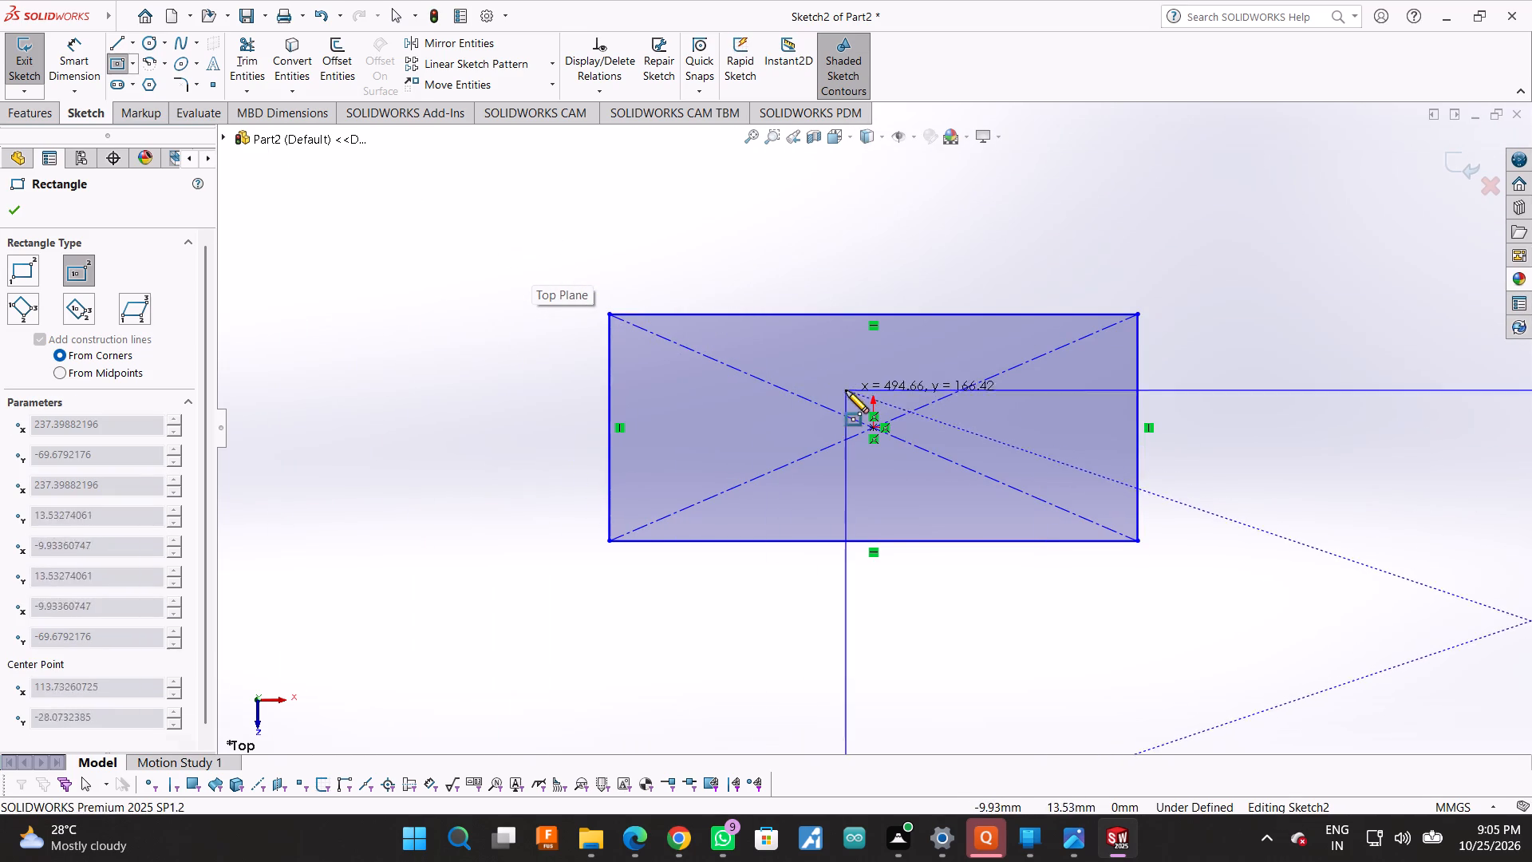
Dimension the rectangle to 140 mm wide and 82 mm high.
click(77, 50)
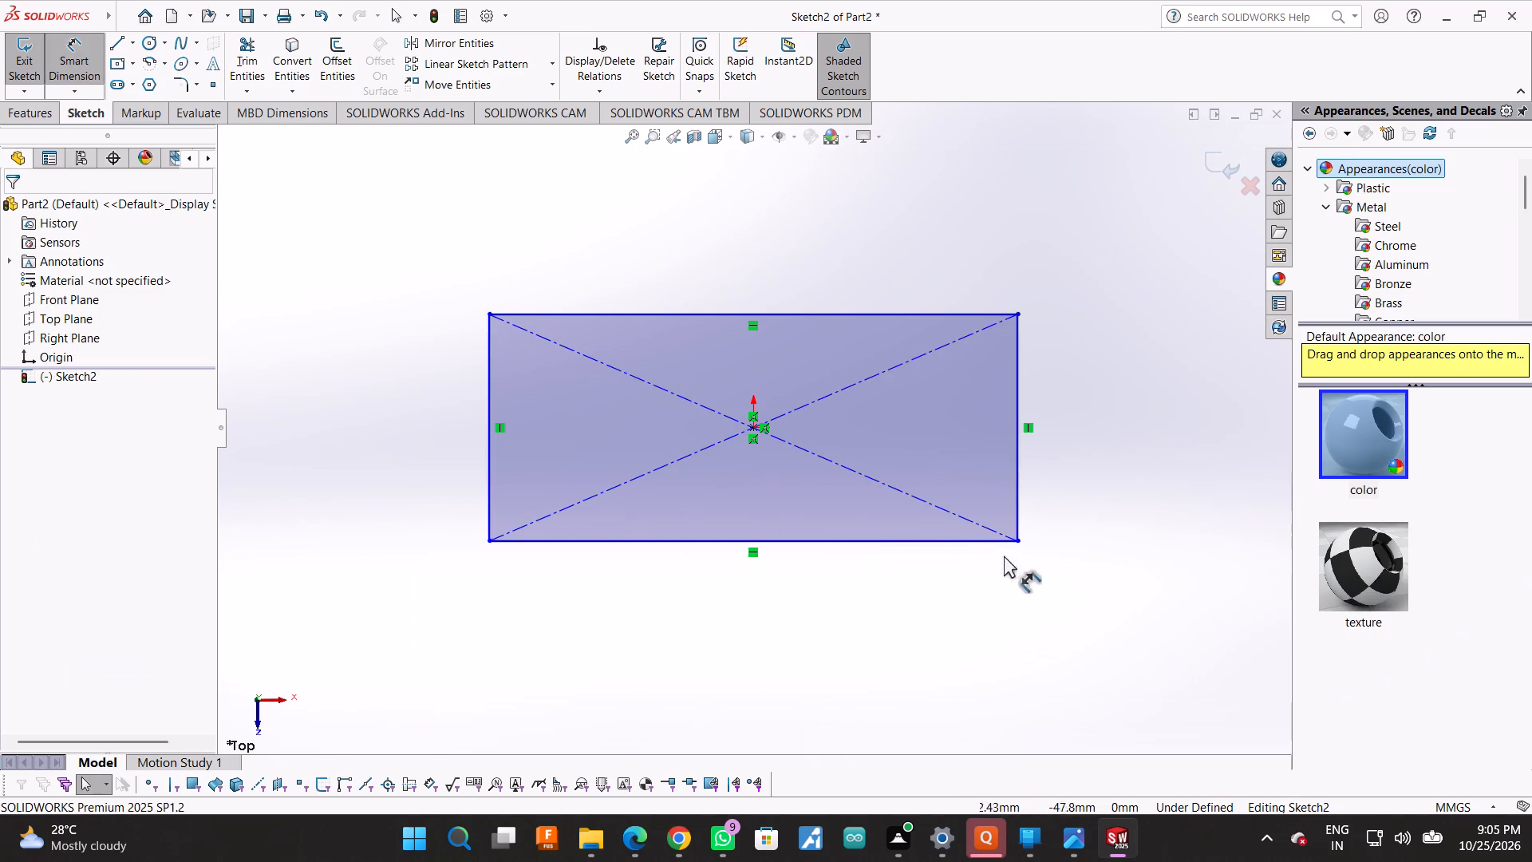
click(981, 544)
click(985, 654)
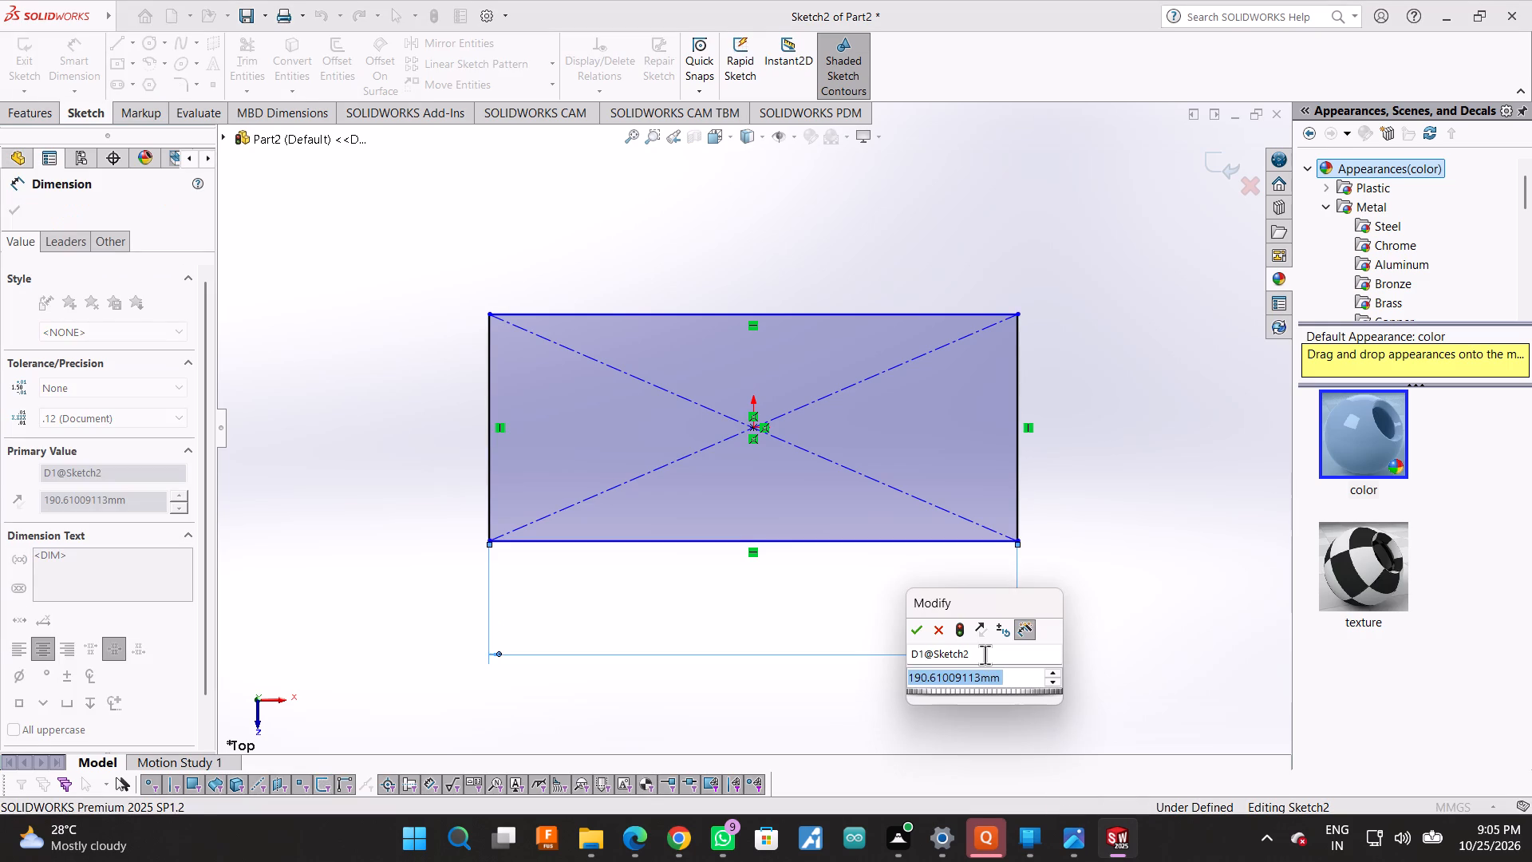
text(140)
key(Return)
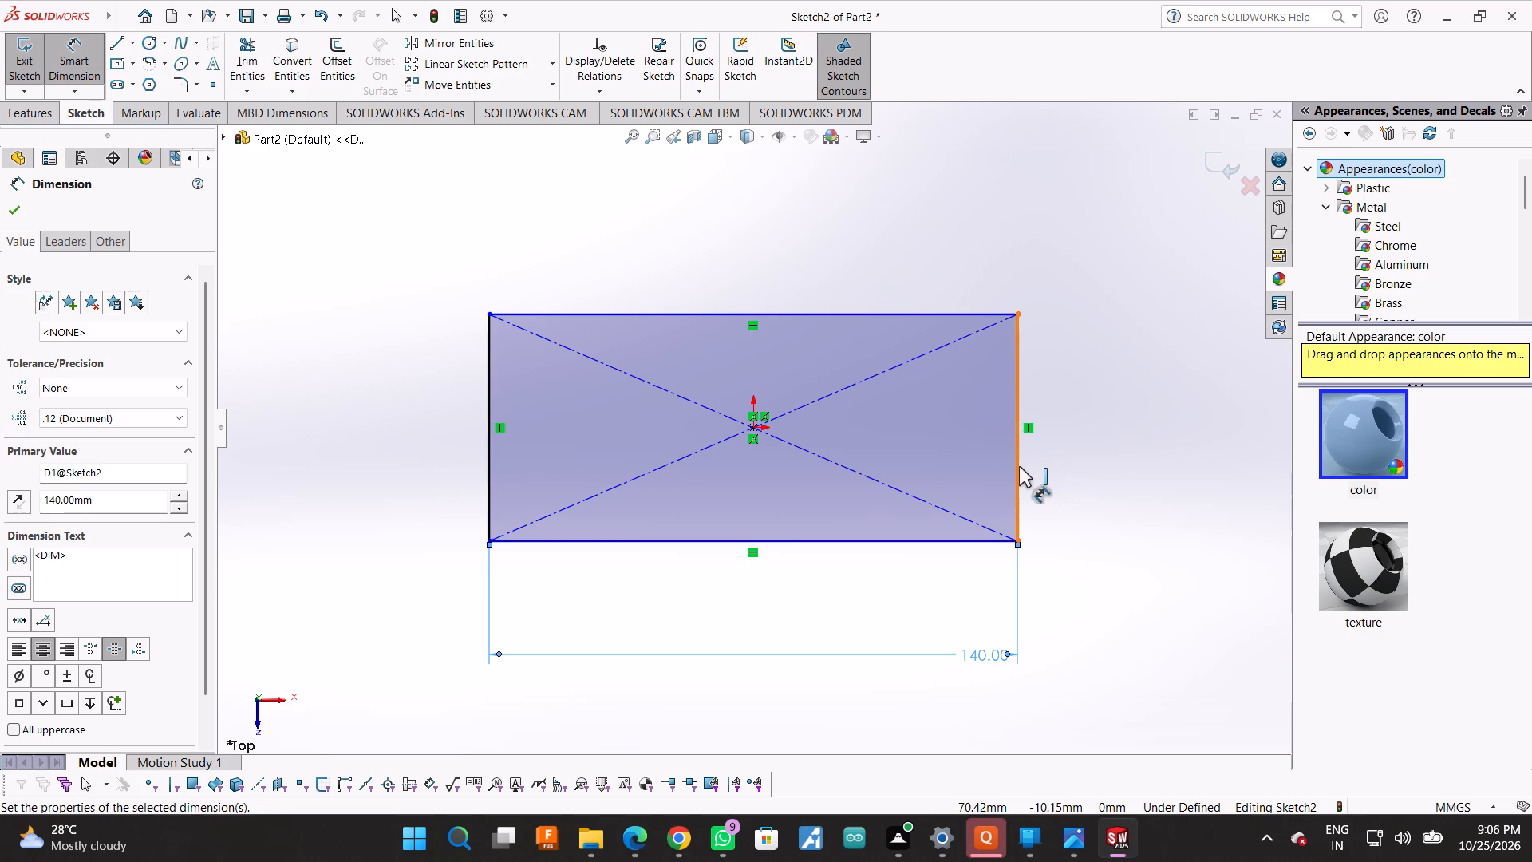
click(1019, 466)
click(1107, 478)
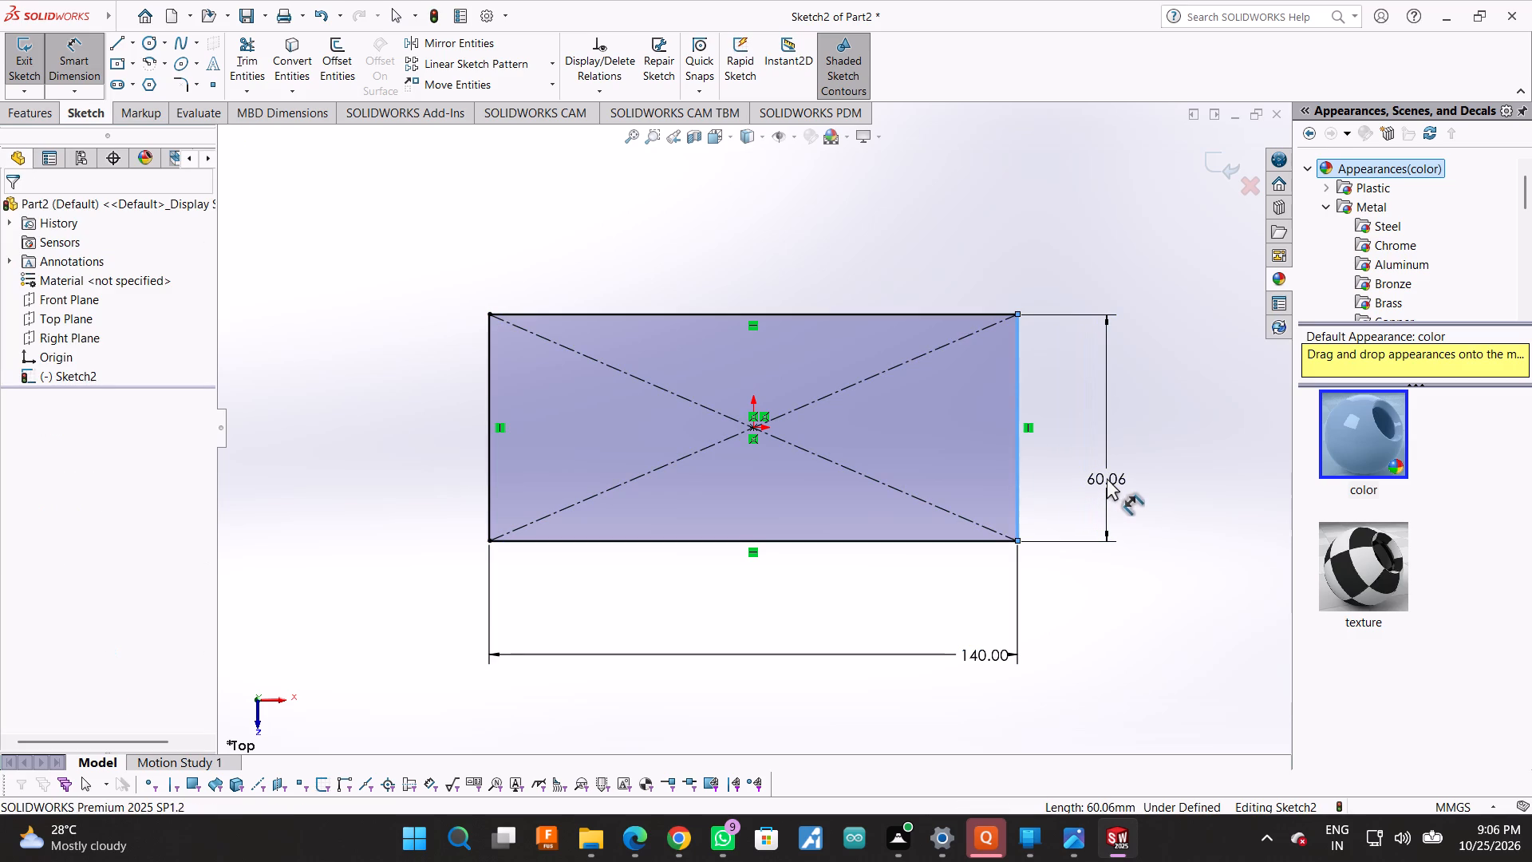
text(82)
key(Return)
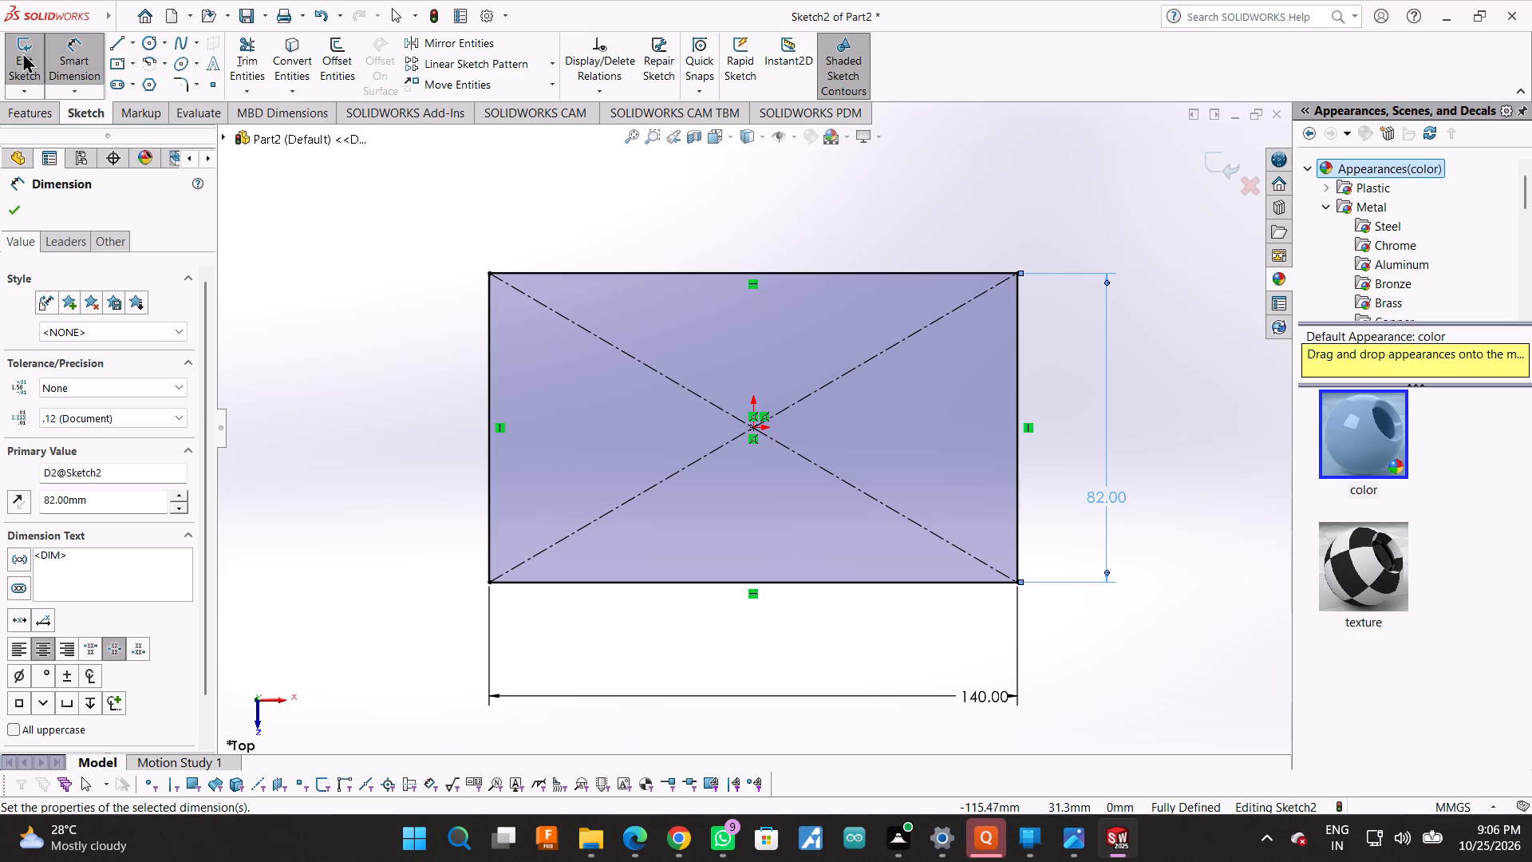
click(14, 205)
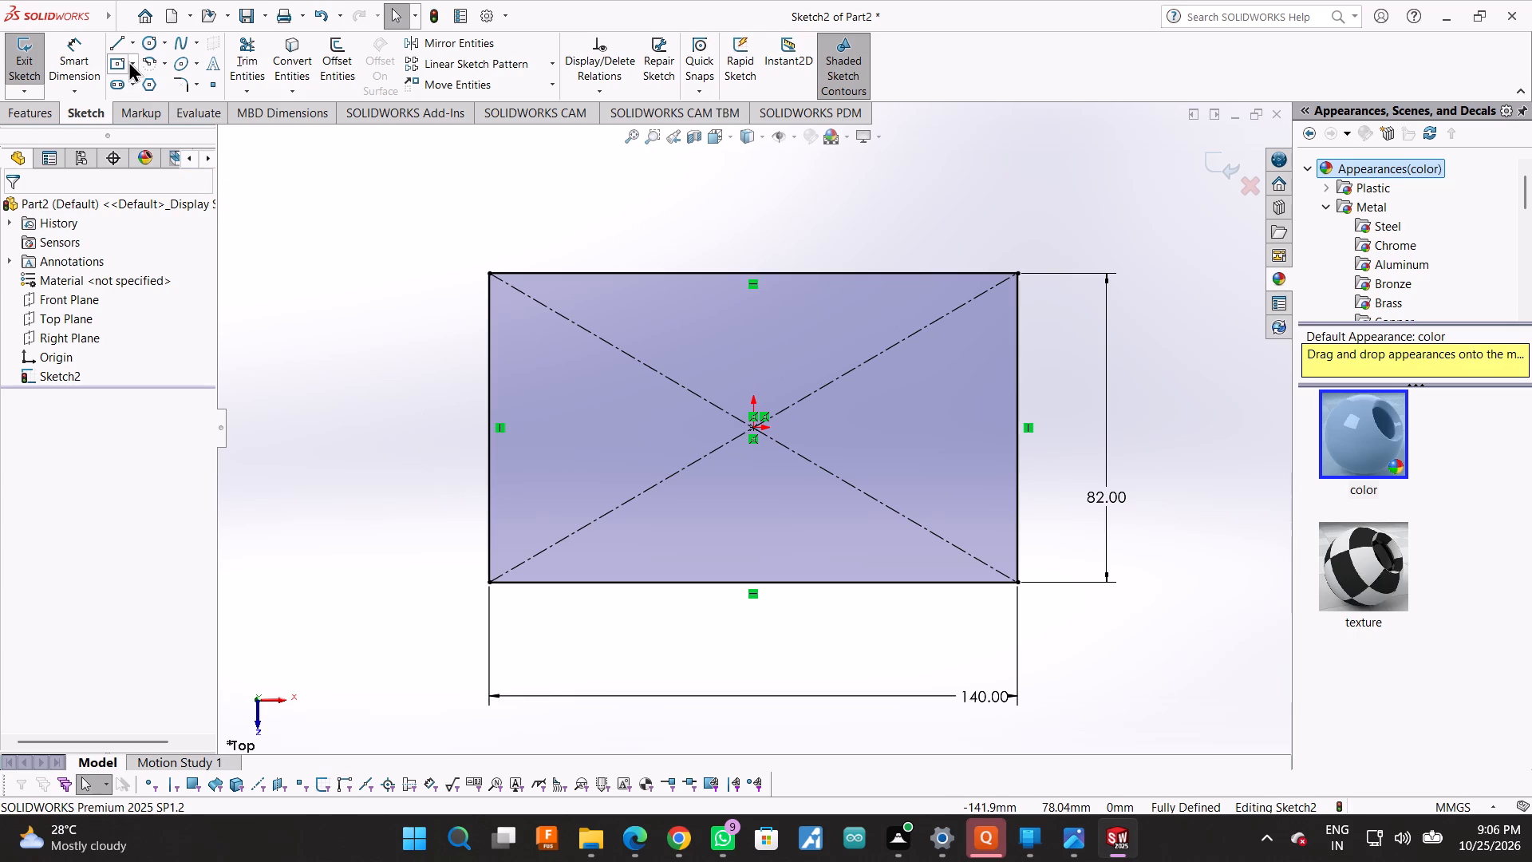
Draw two concentric circles, about 17.8 mm and 10.4 mm in radius, centred on the rectangle's right edge near its midpoint.
click(144, 44)
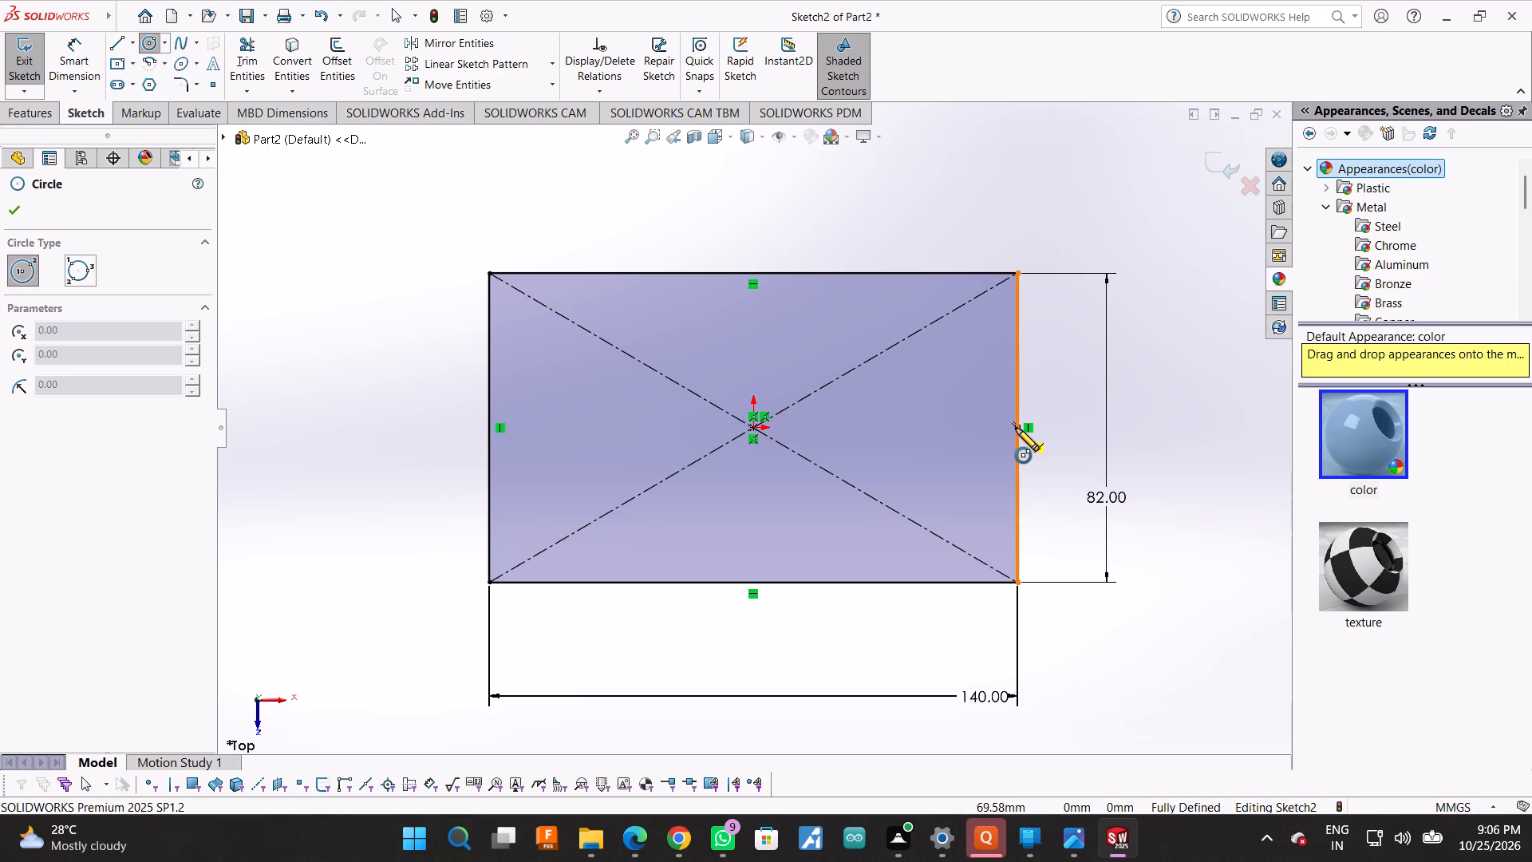
click(1017, 434)
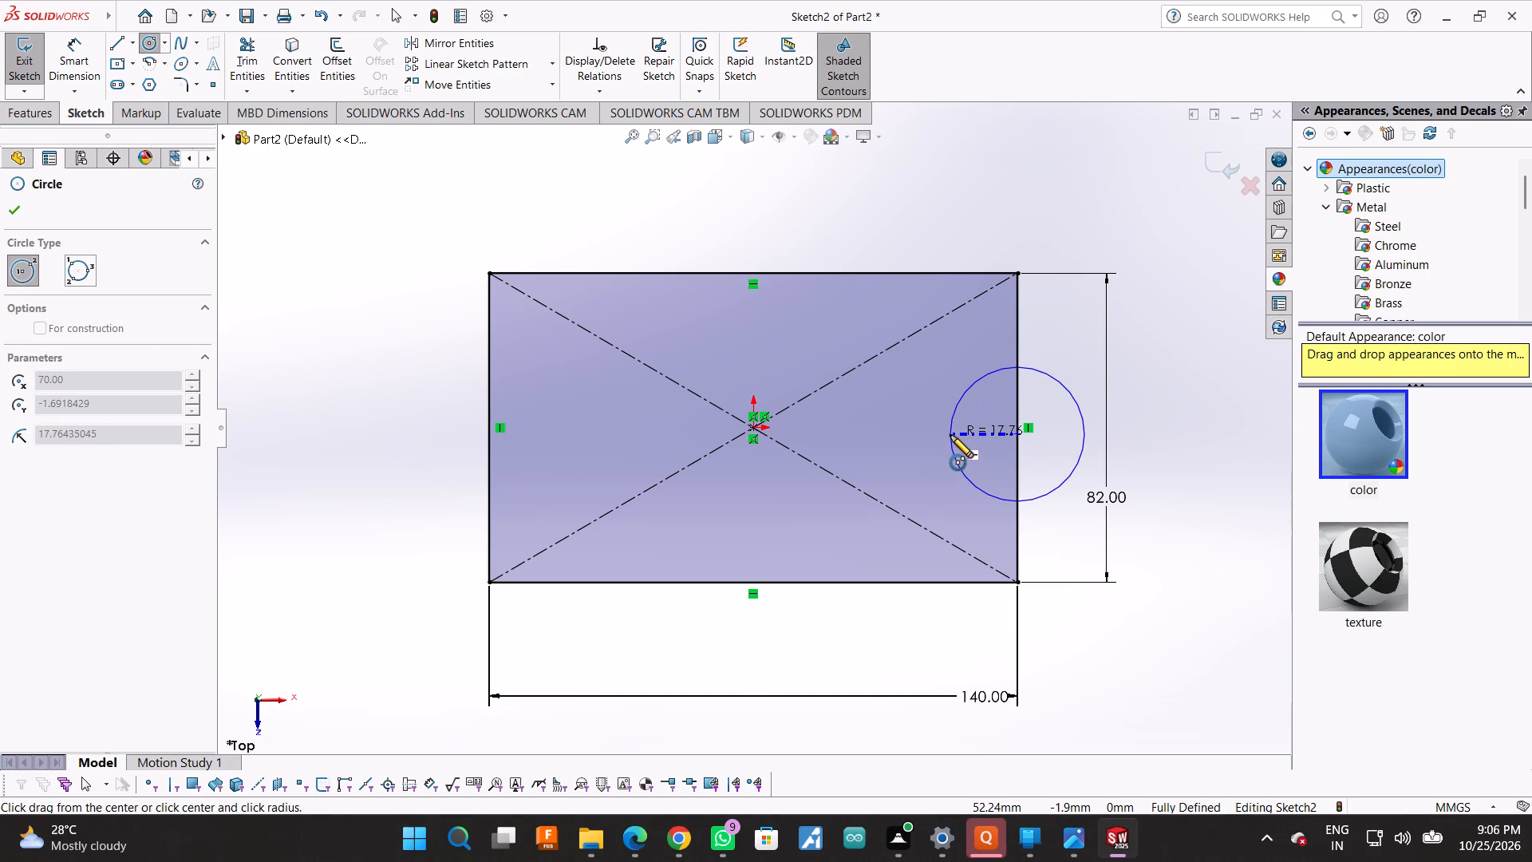
click(950, 435)
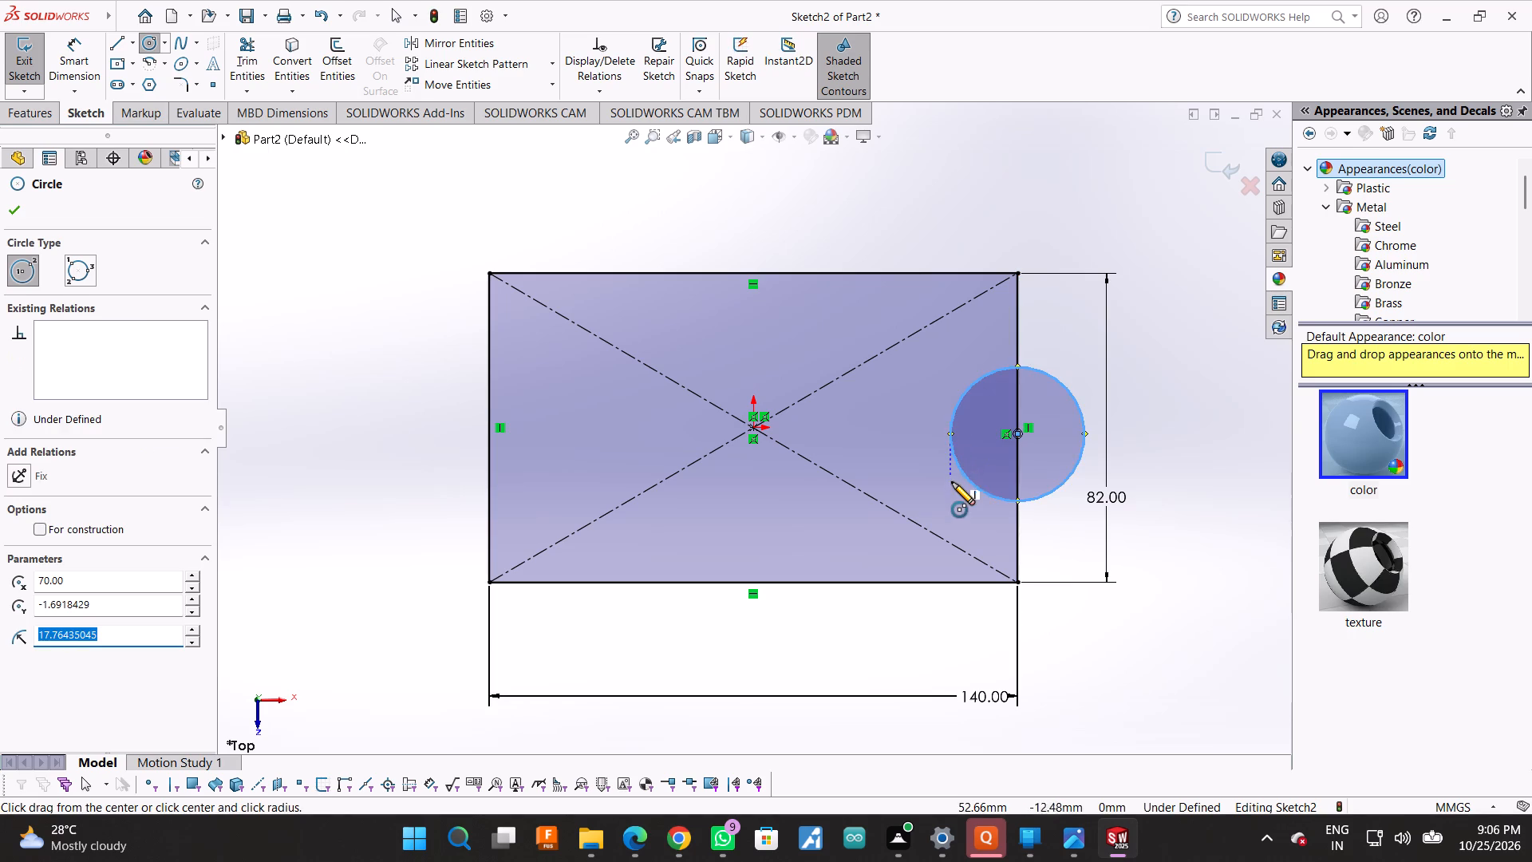
click(1016, 433)
click(978, 433)
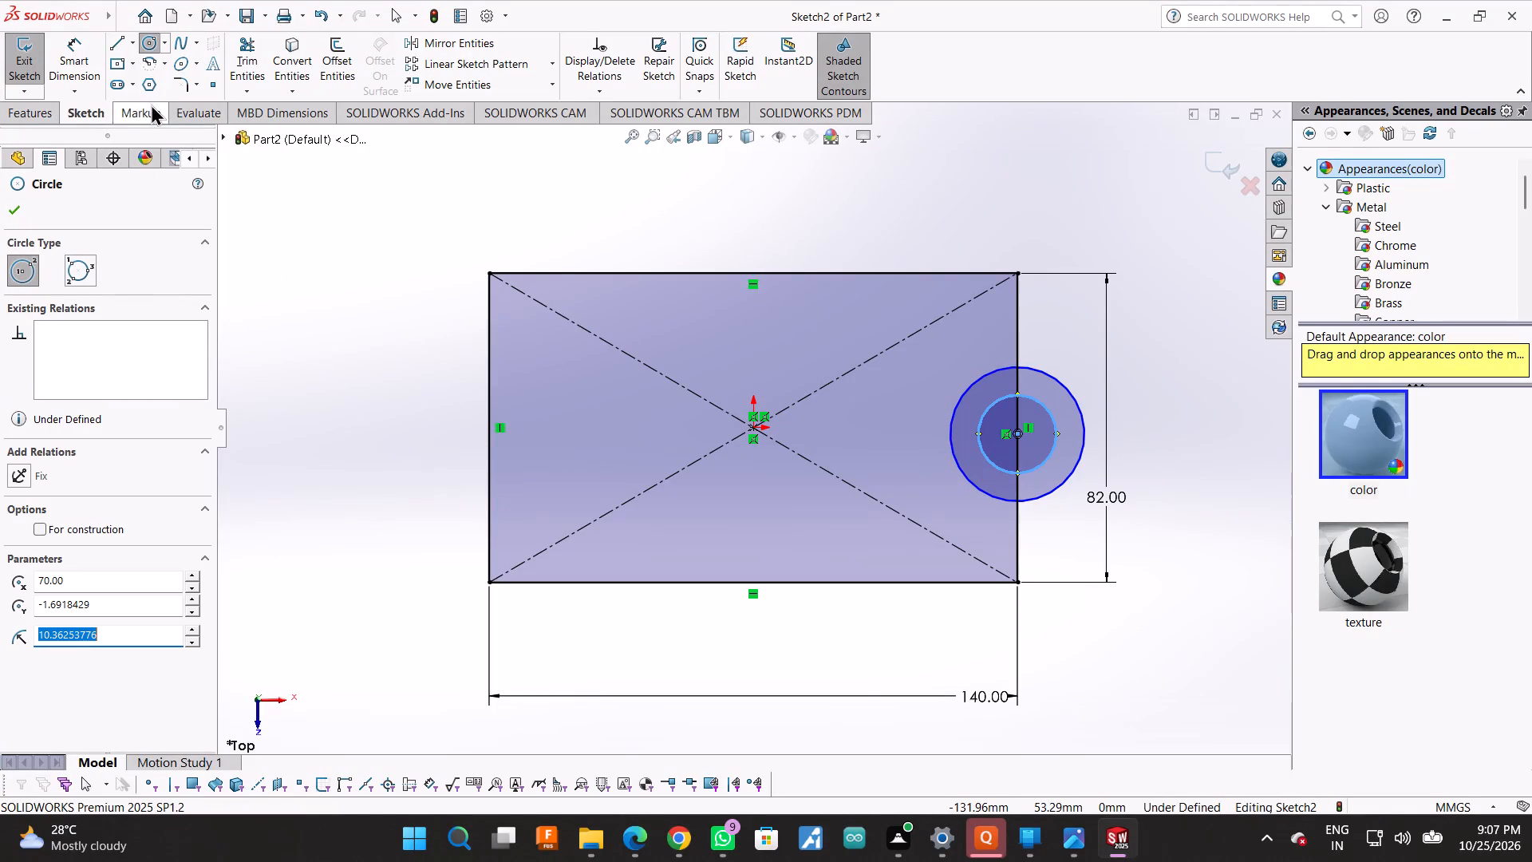
Dimension the outer circle's diameter to 36 mm and the inner circle's diameter to 22 mm.
click(85, 38)
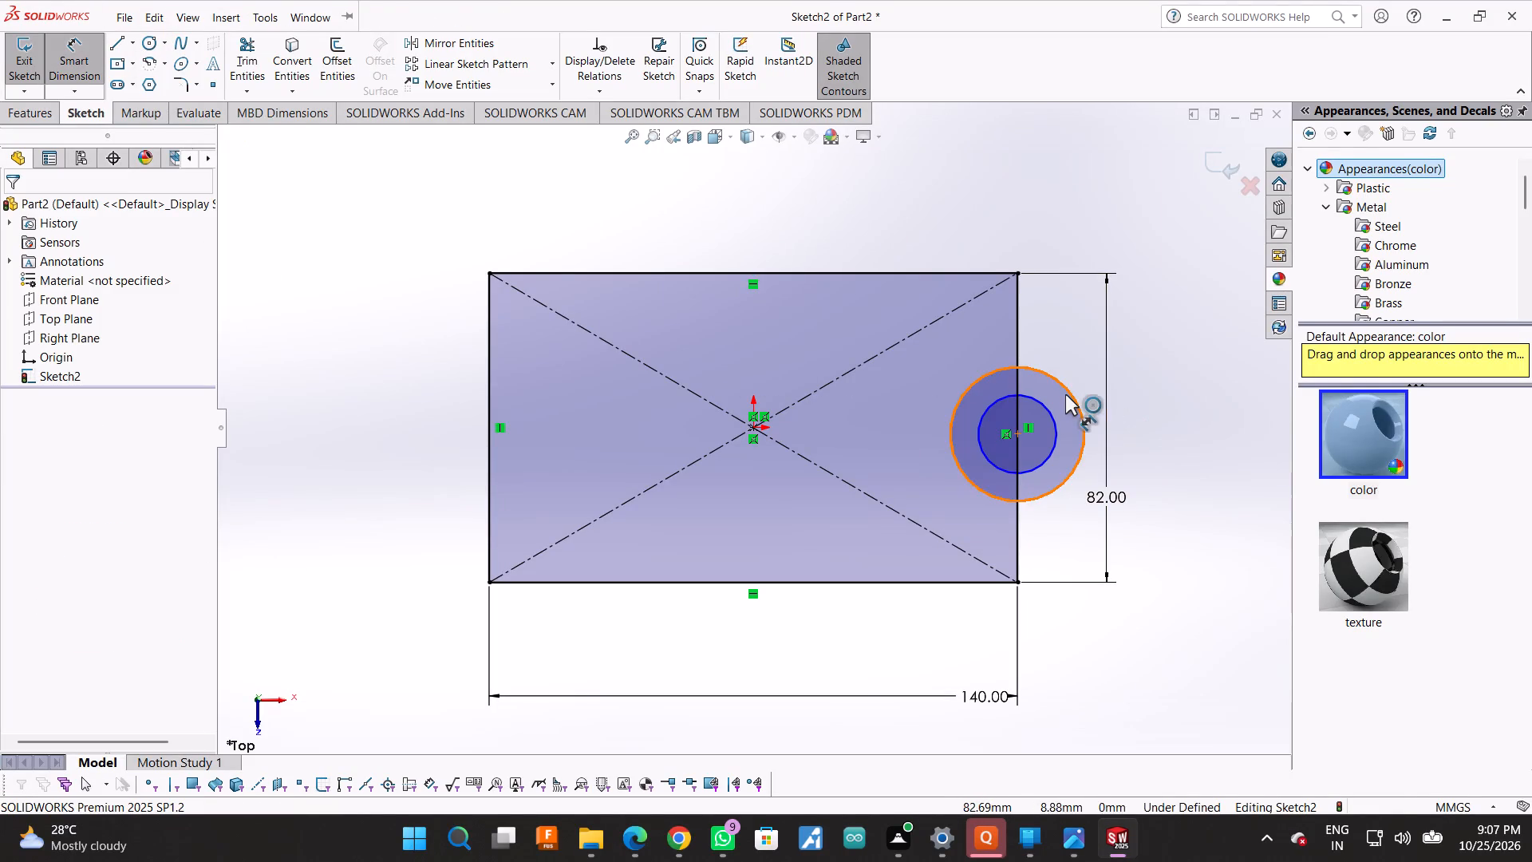
click(1065, 395)
click(1071, 396)
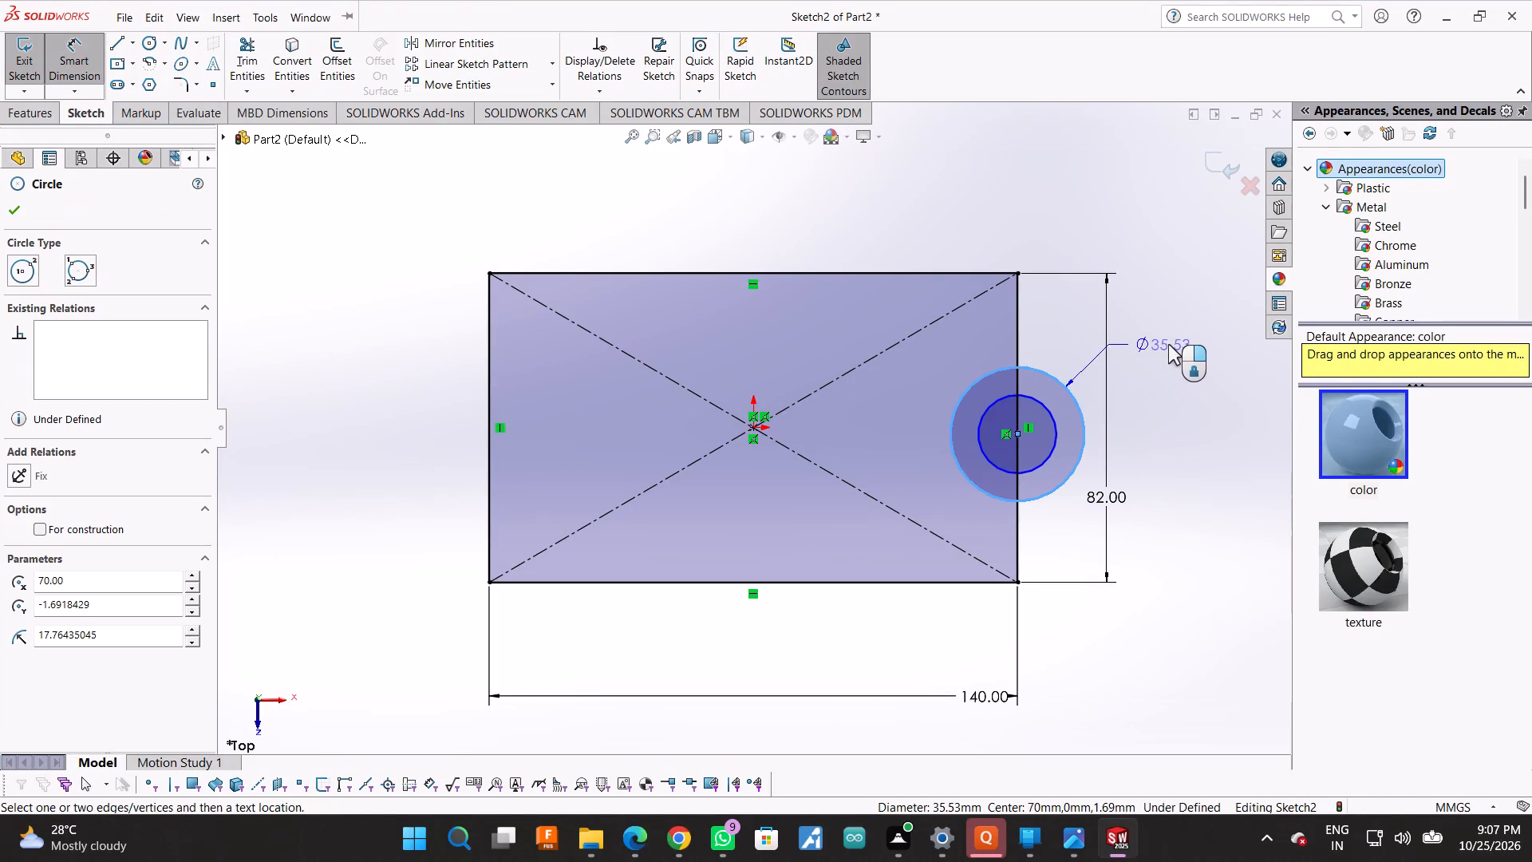
click(1185, 339)
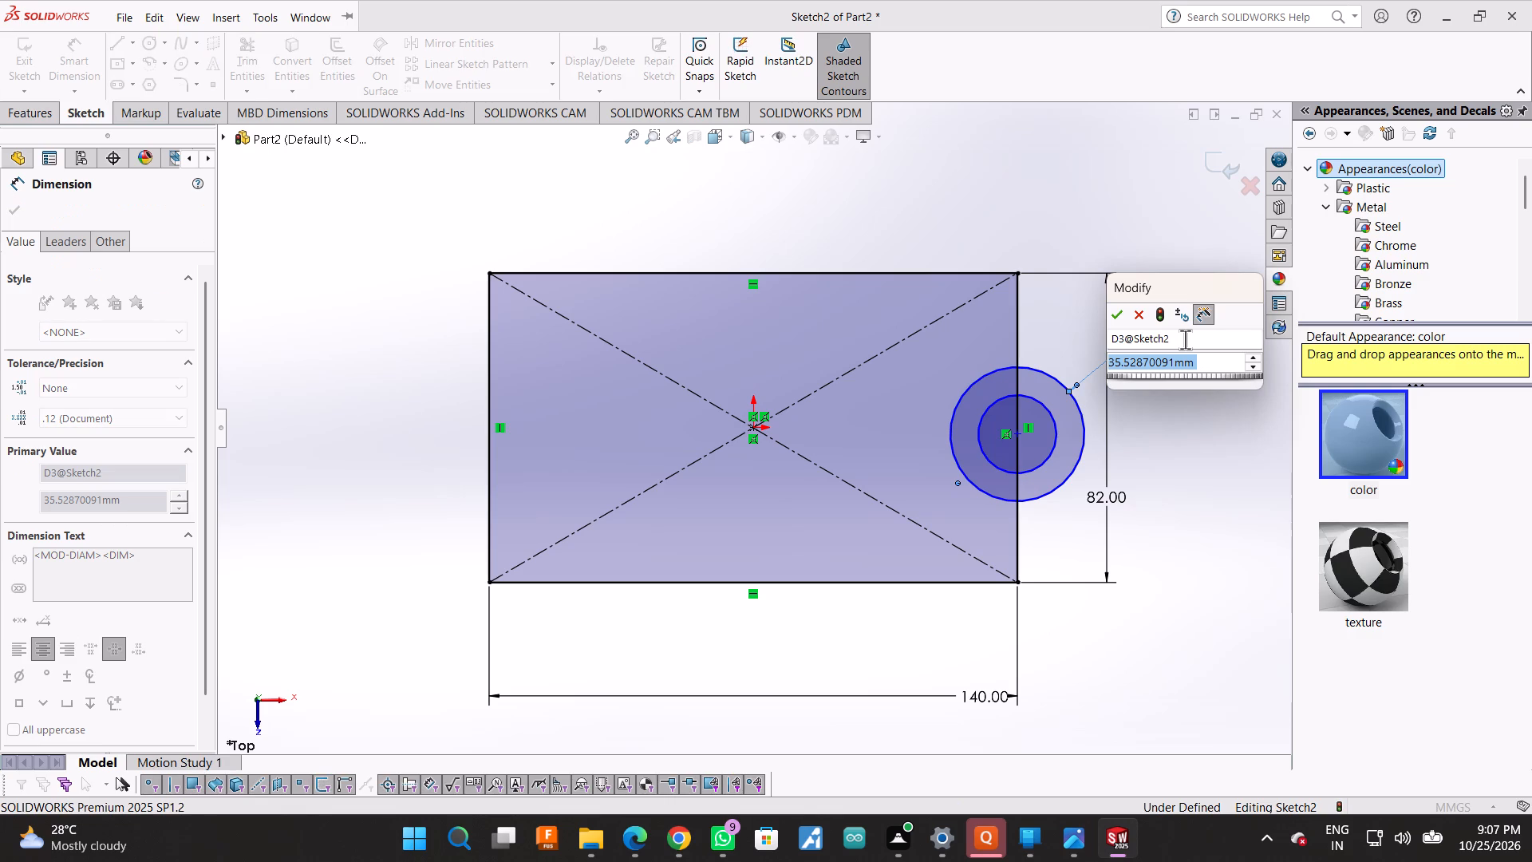
text(36)
key(Return)
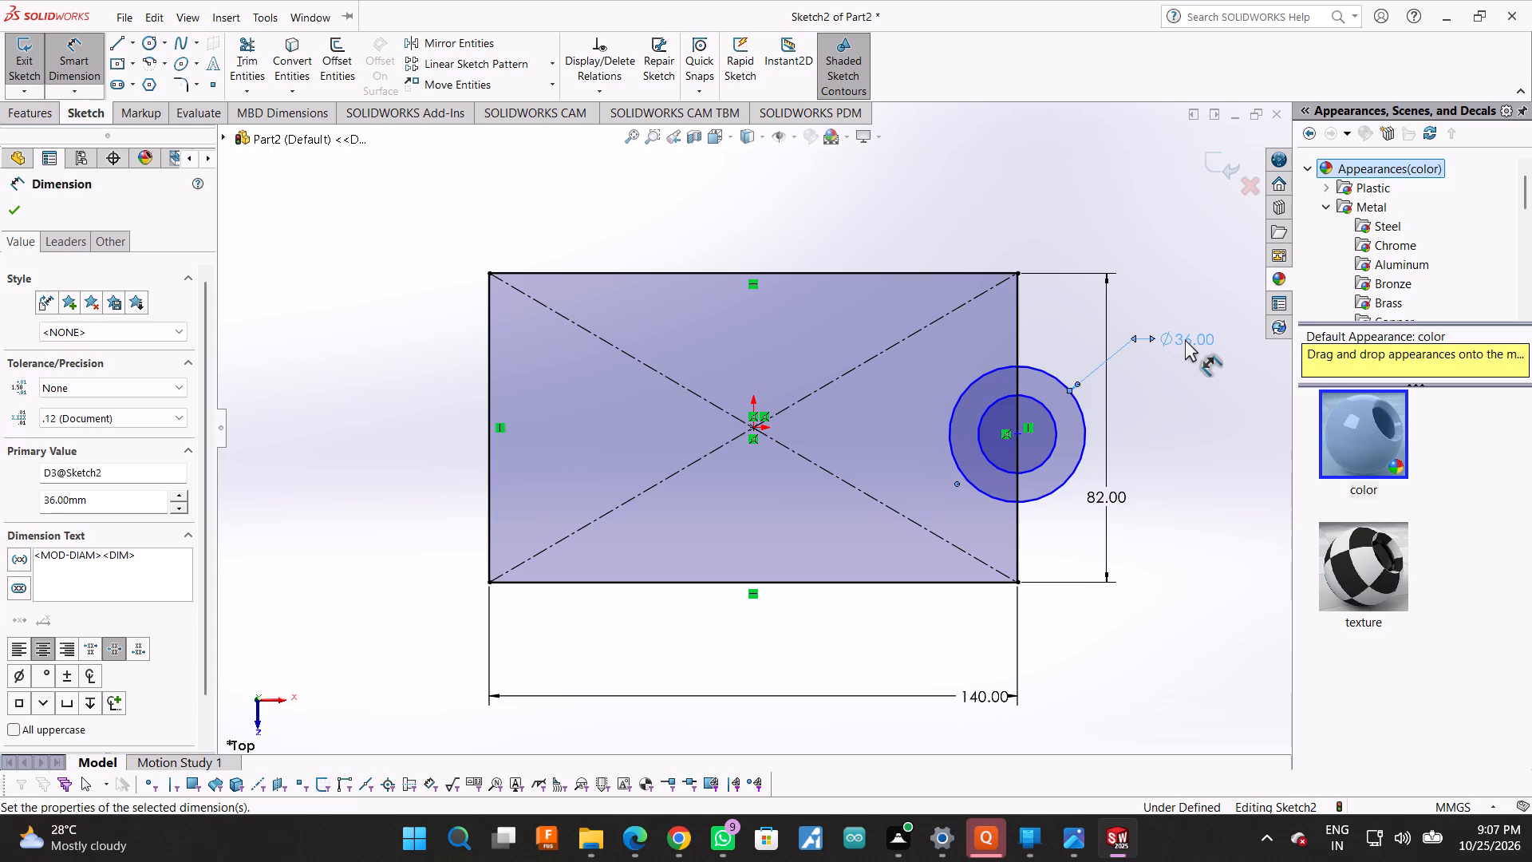
click(1053, 423)
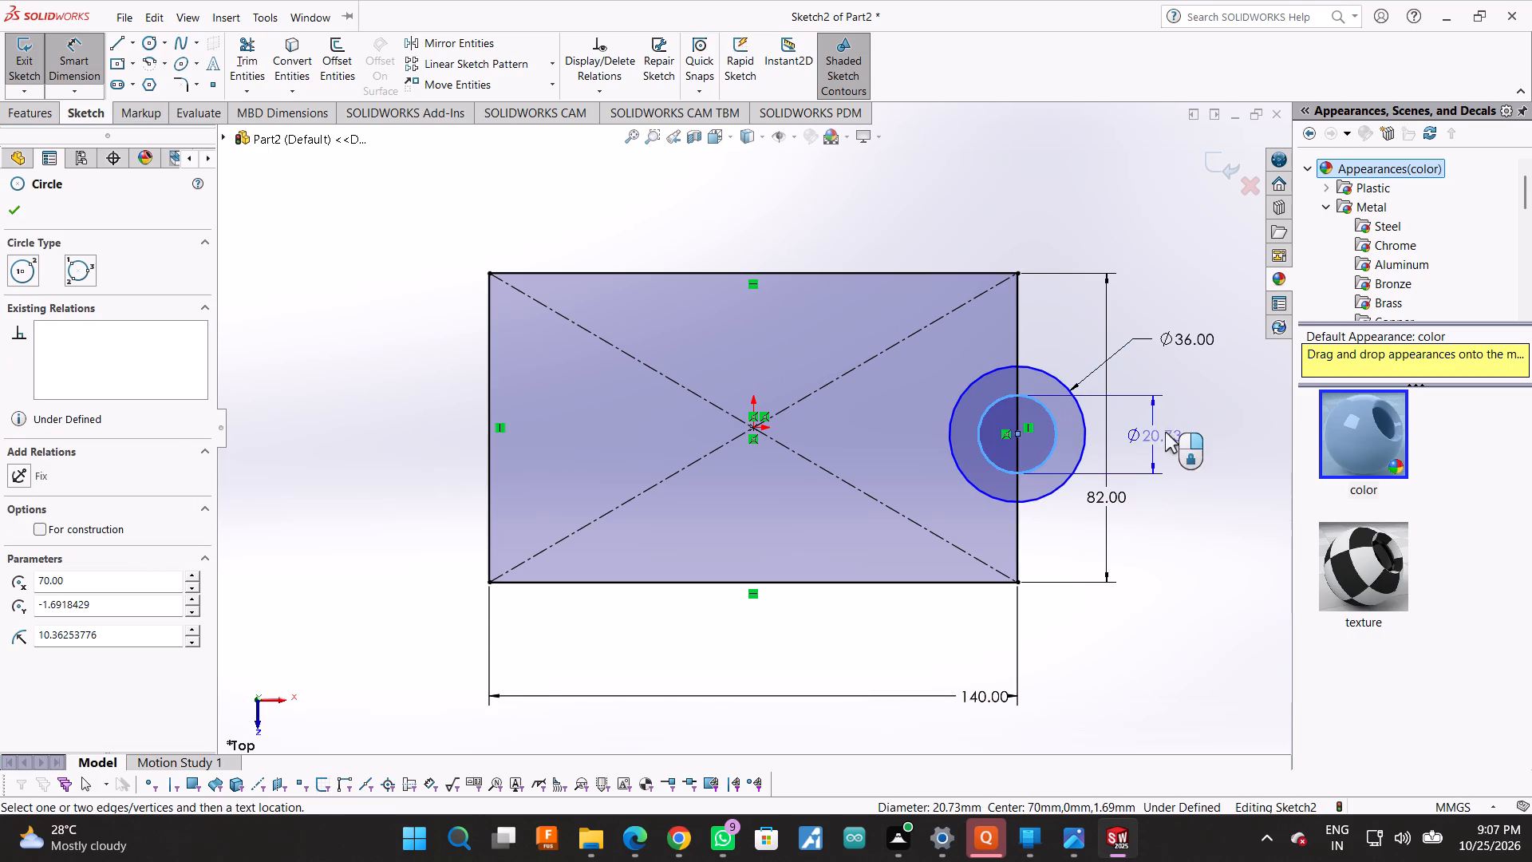
click(1198, 427)
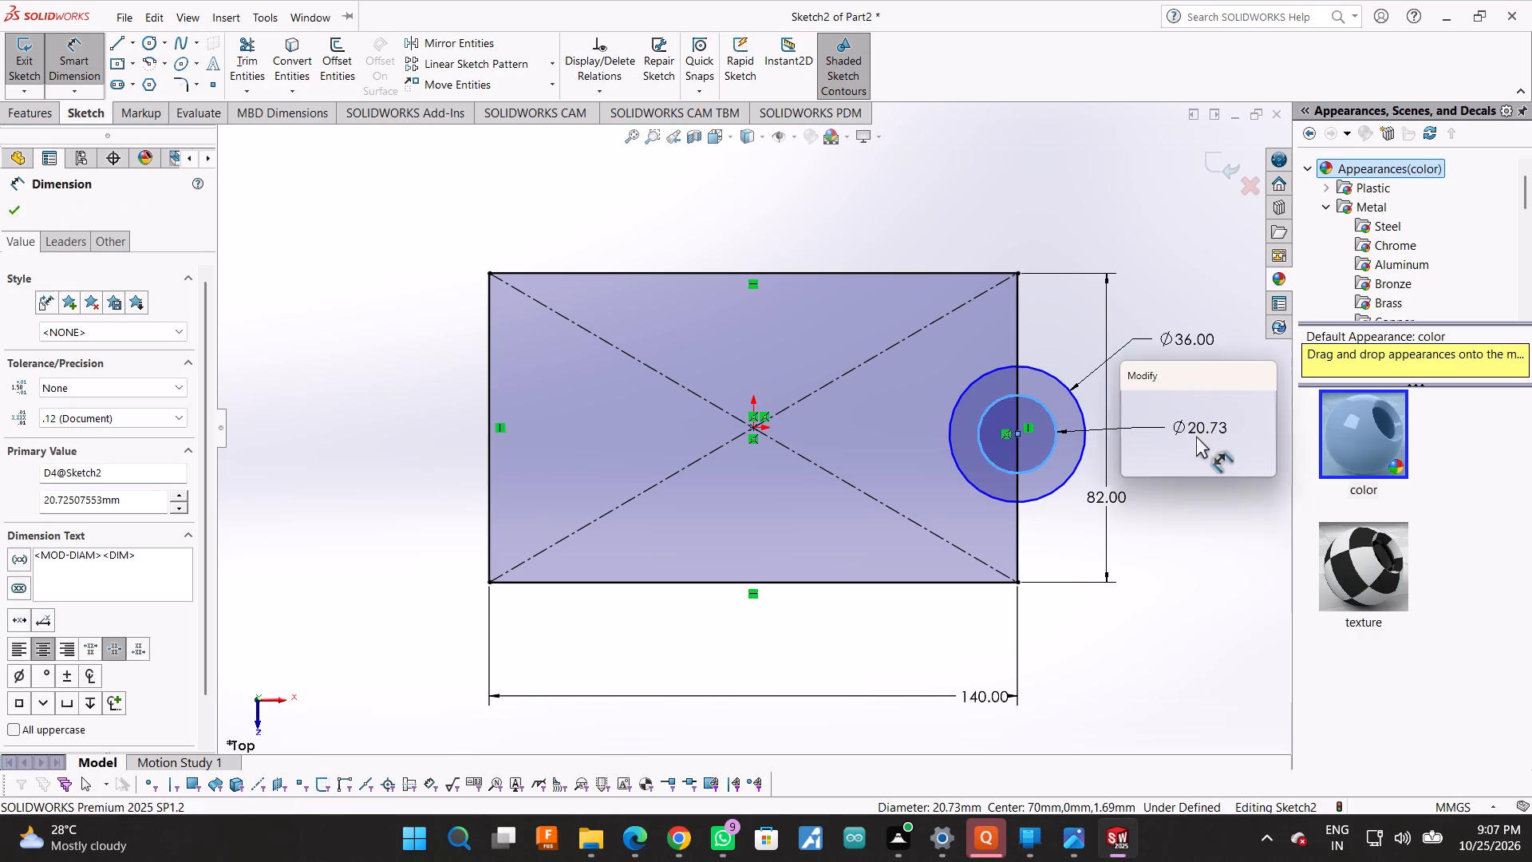
text(22)
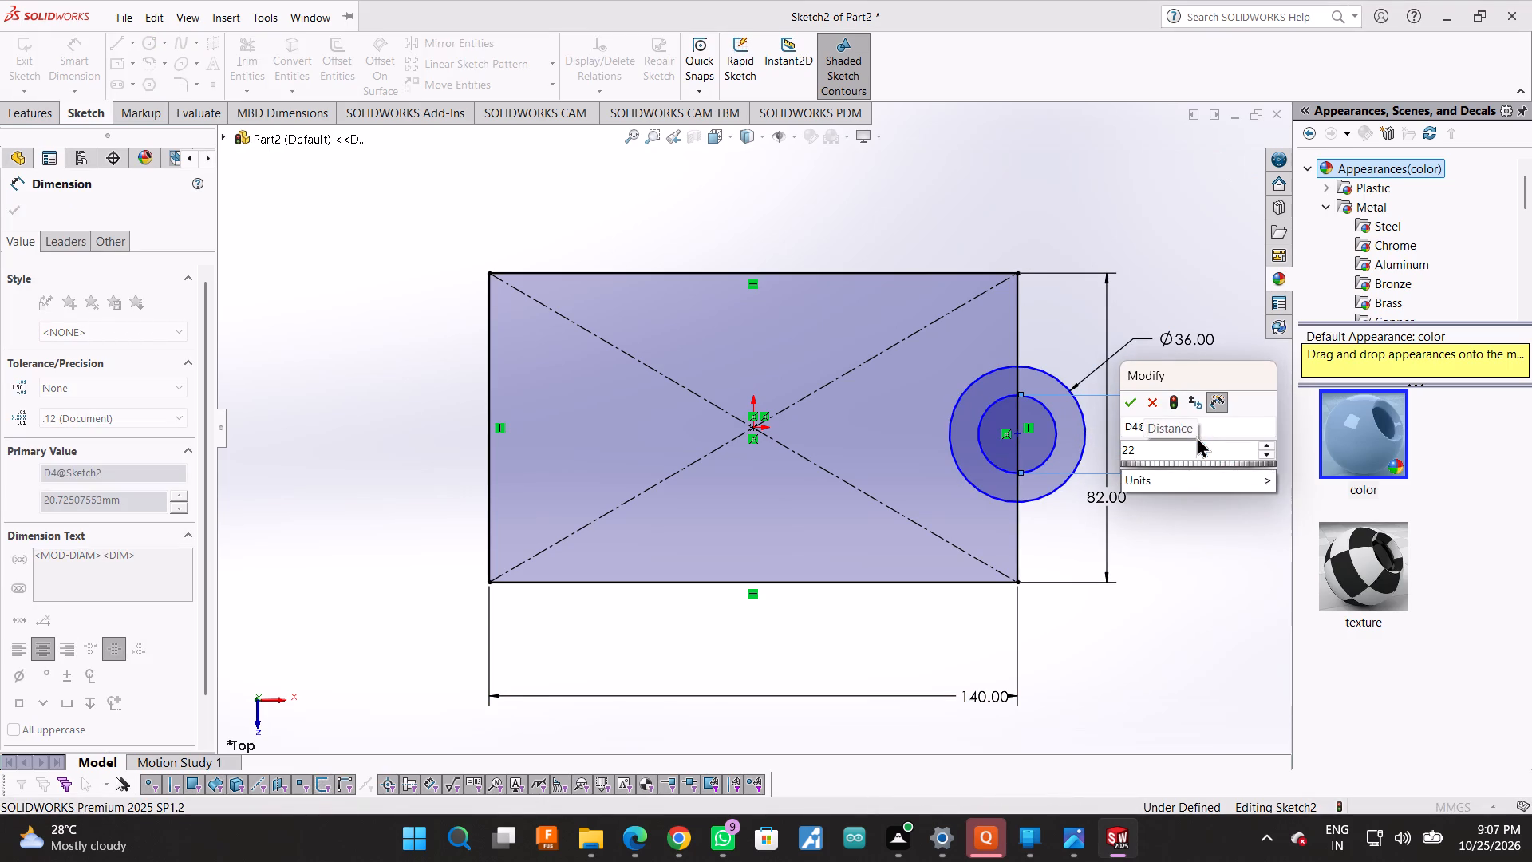
key(Return)
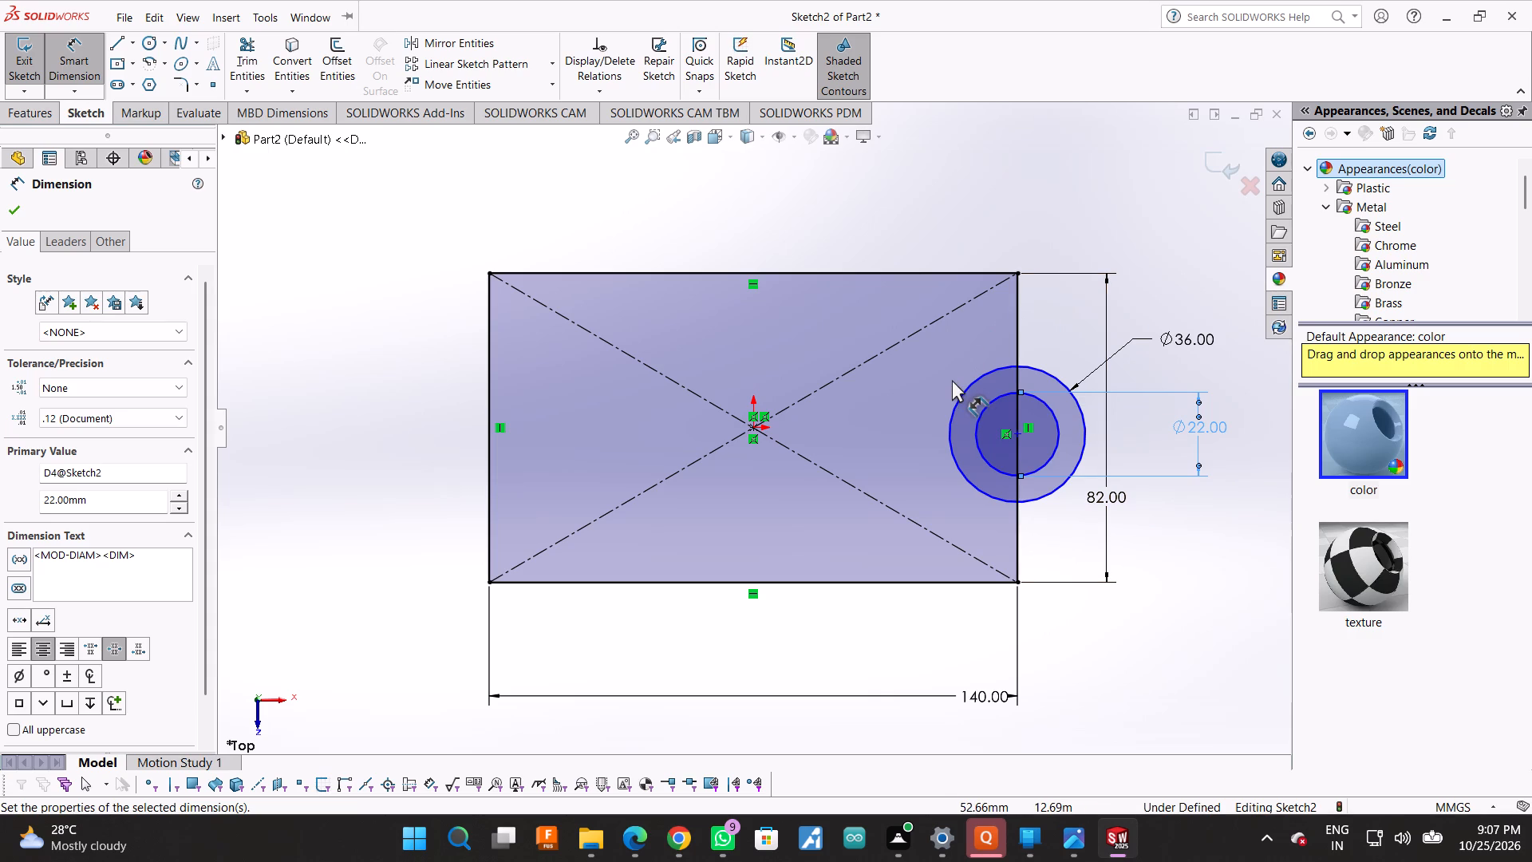
Trim away the half of the 36 mm circle that lies inside the rectangle.
click(228, 38)
drag(978, 342, 977, 382)
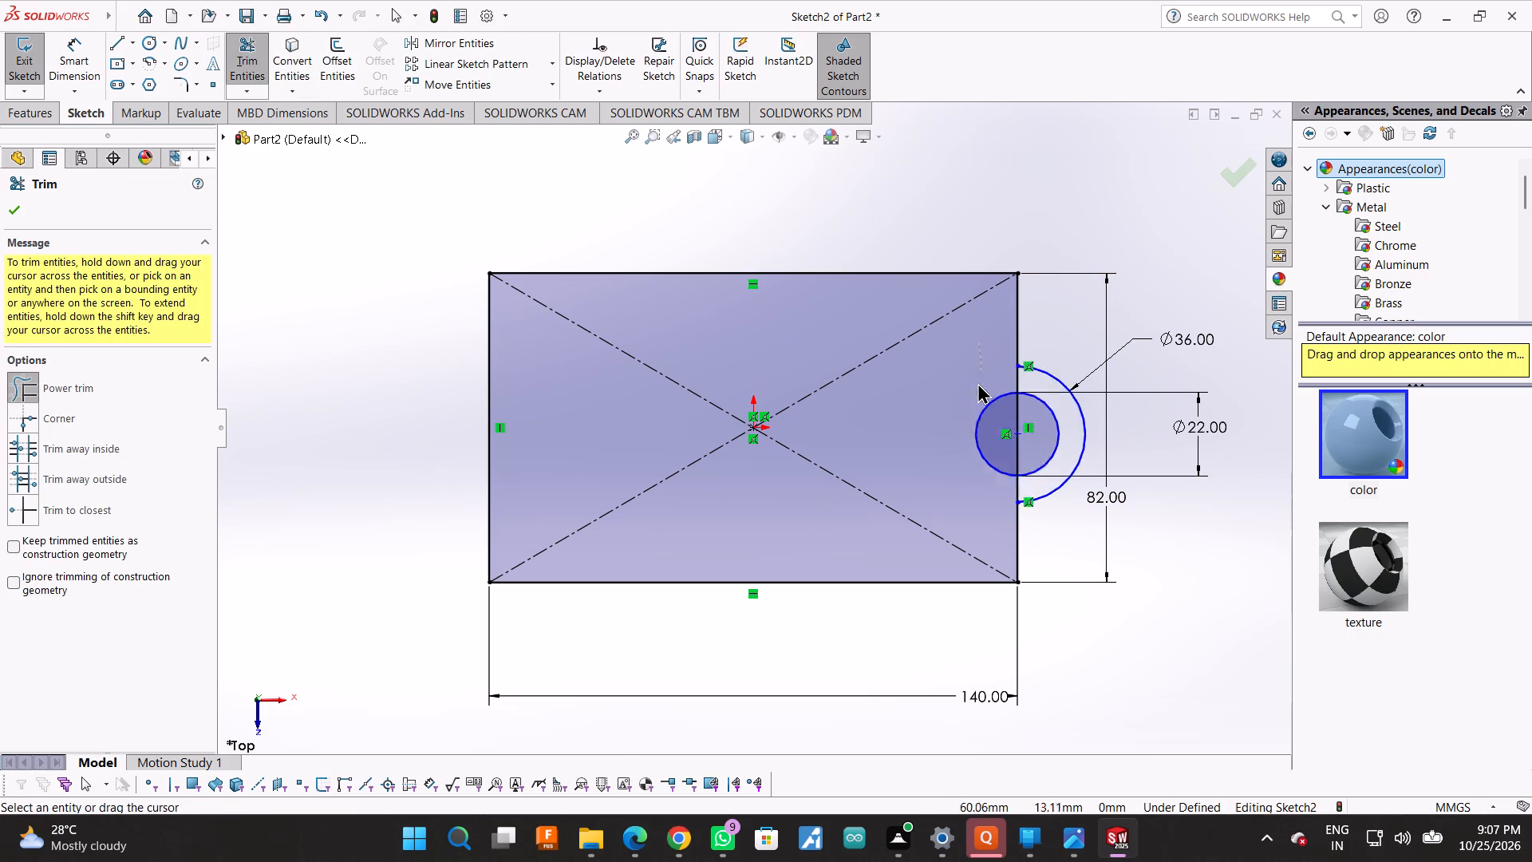
drag(977, 382, 958, 404)
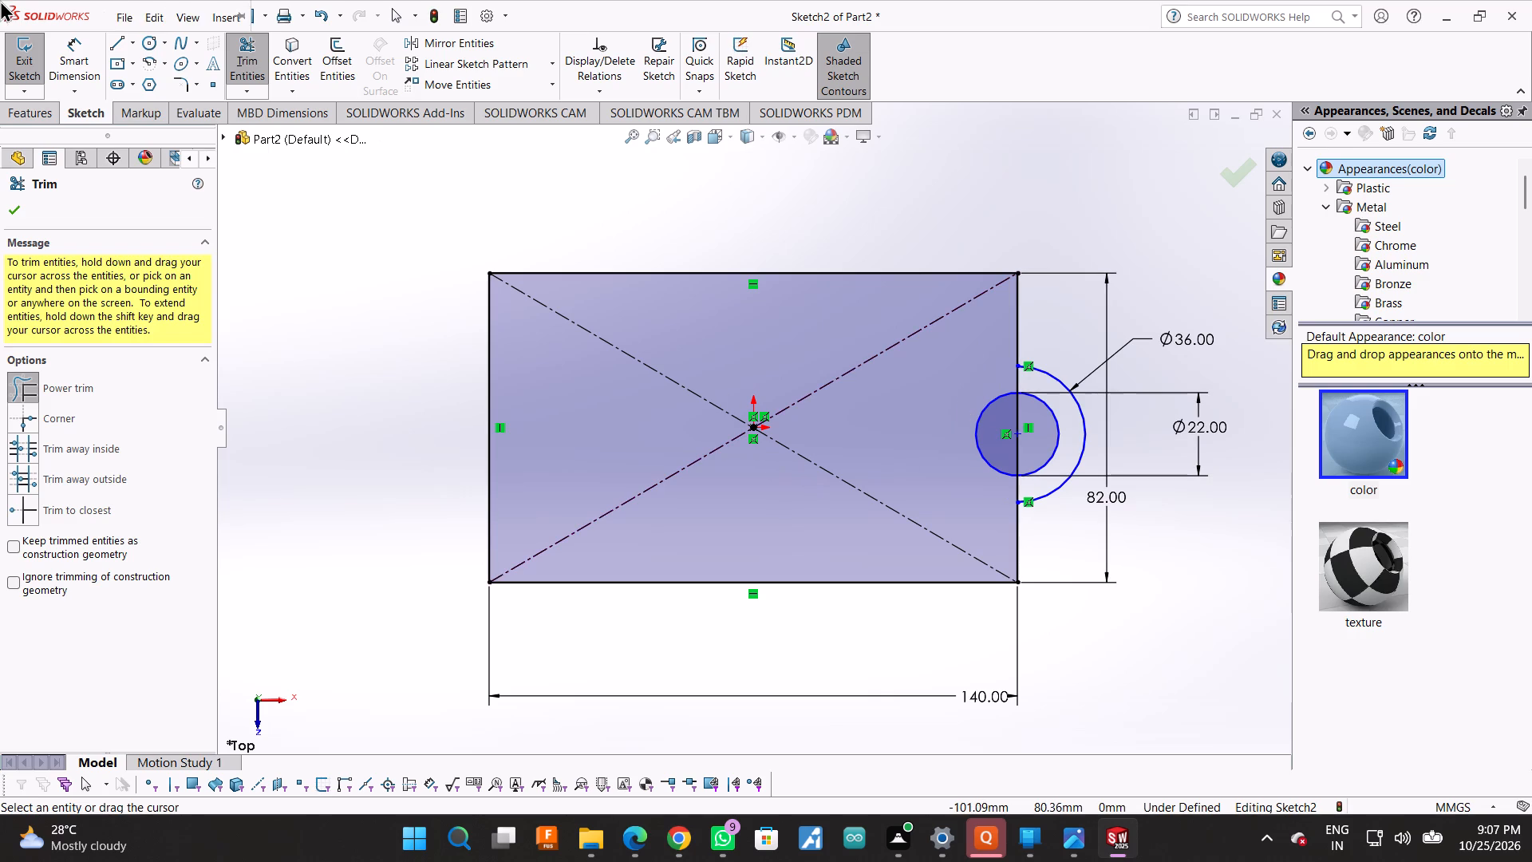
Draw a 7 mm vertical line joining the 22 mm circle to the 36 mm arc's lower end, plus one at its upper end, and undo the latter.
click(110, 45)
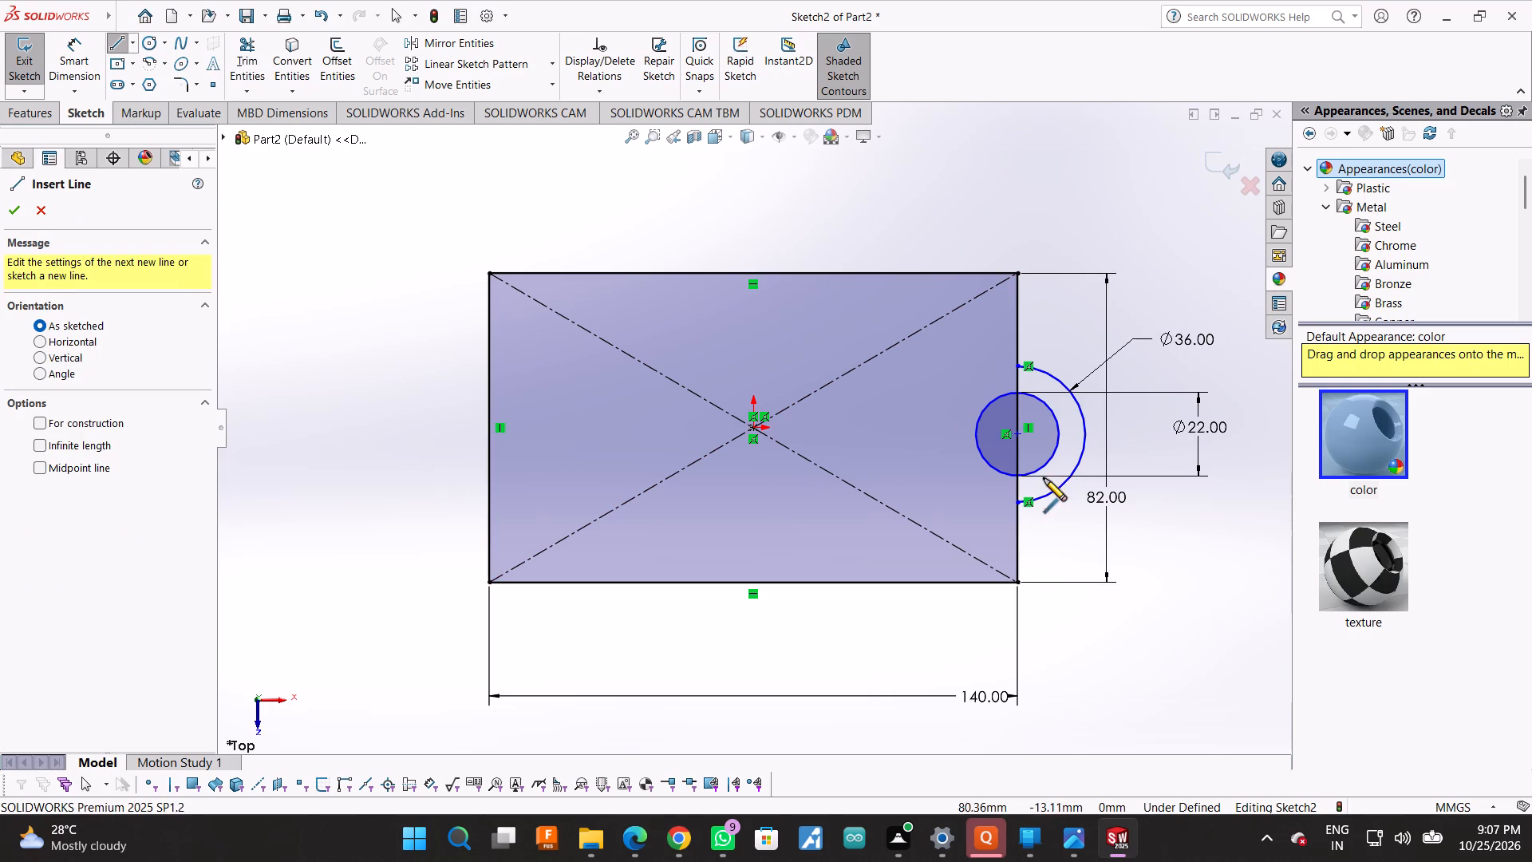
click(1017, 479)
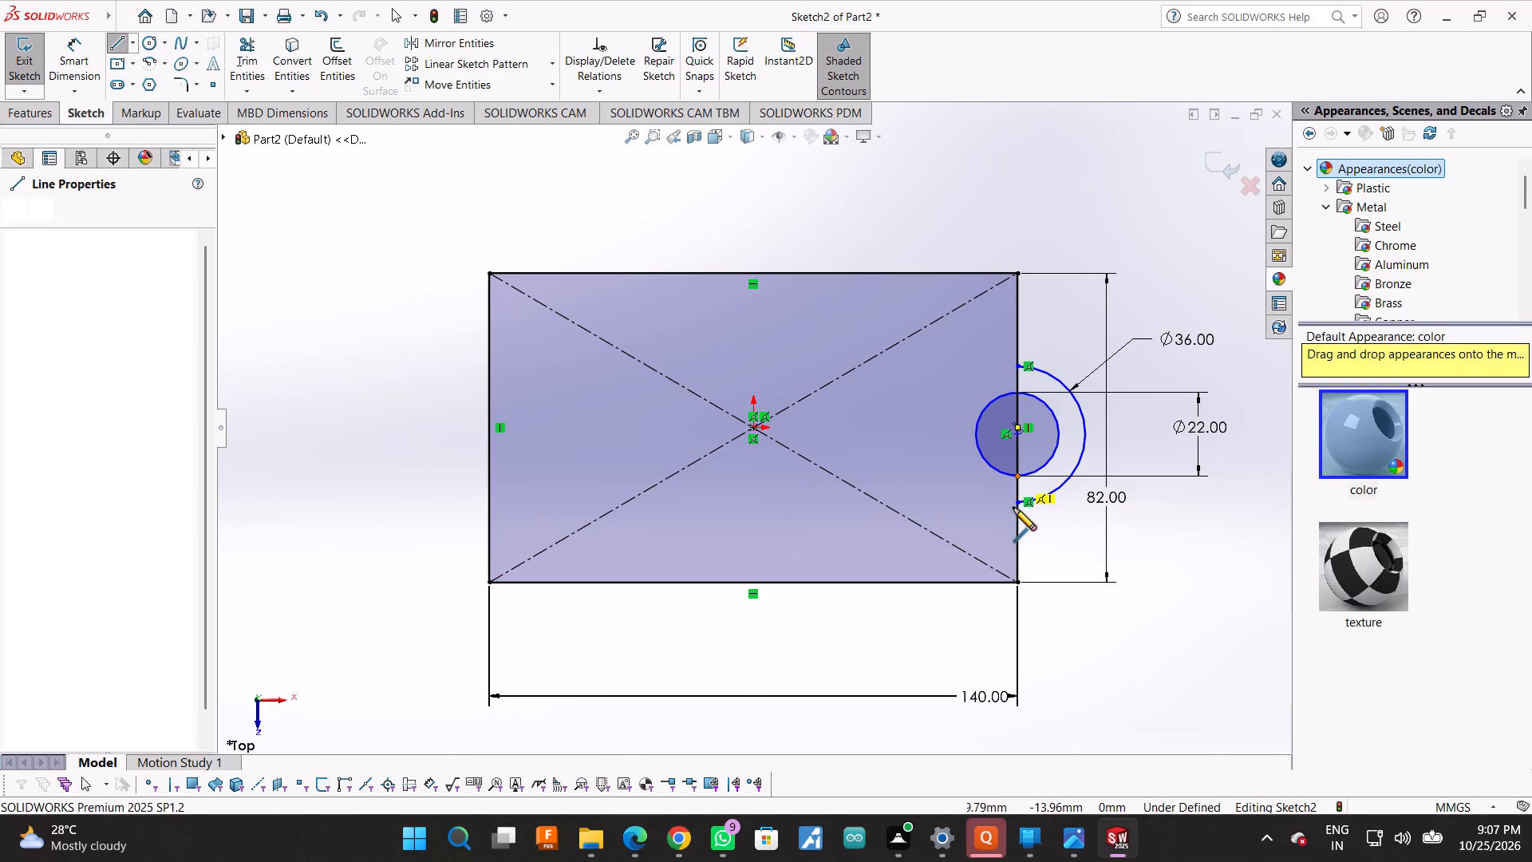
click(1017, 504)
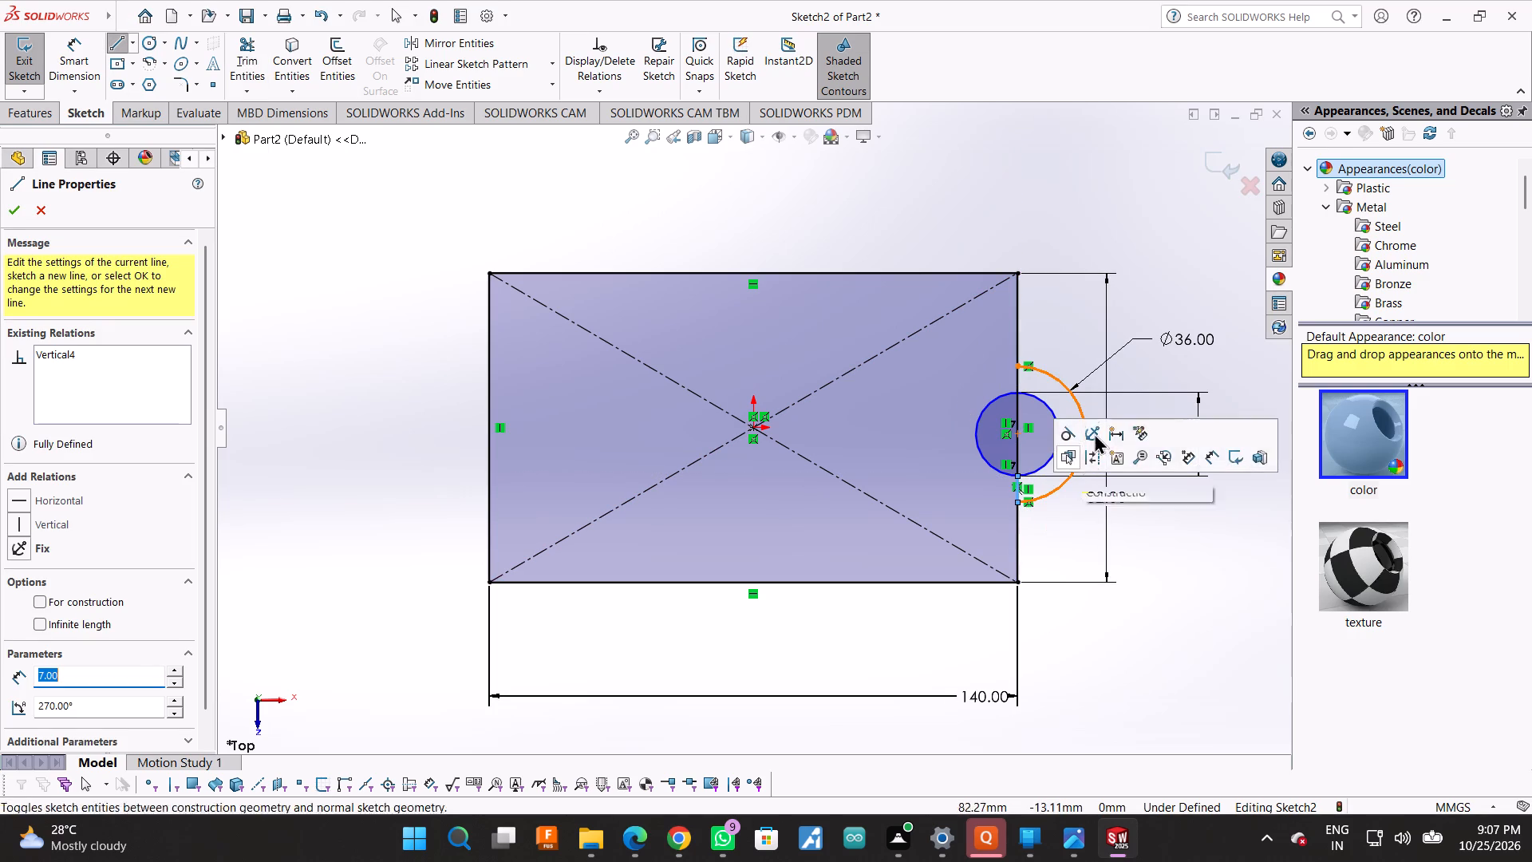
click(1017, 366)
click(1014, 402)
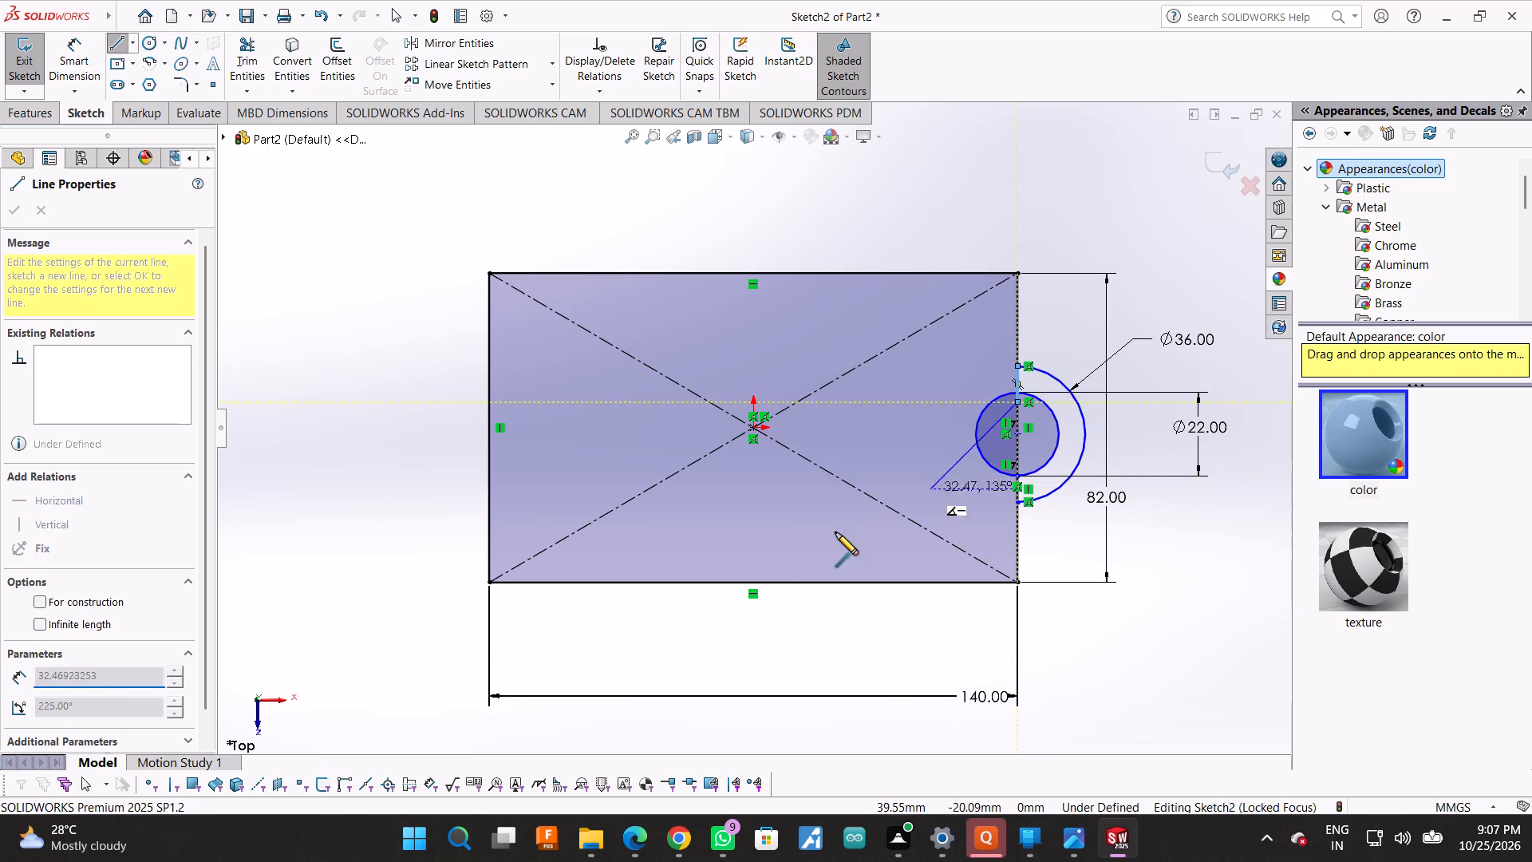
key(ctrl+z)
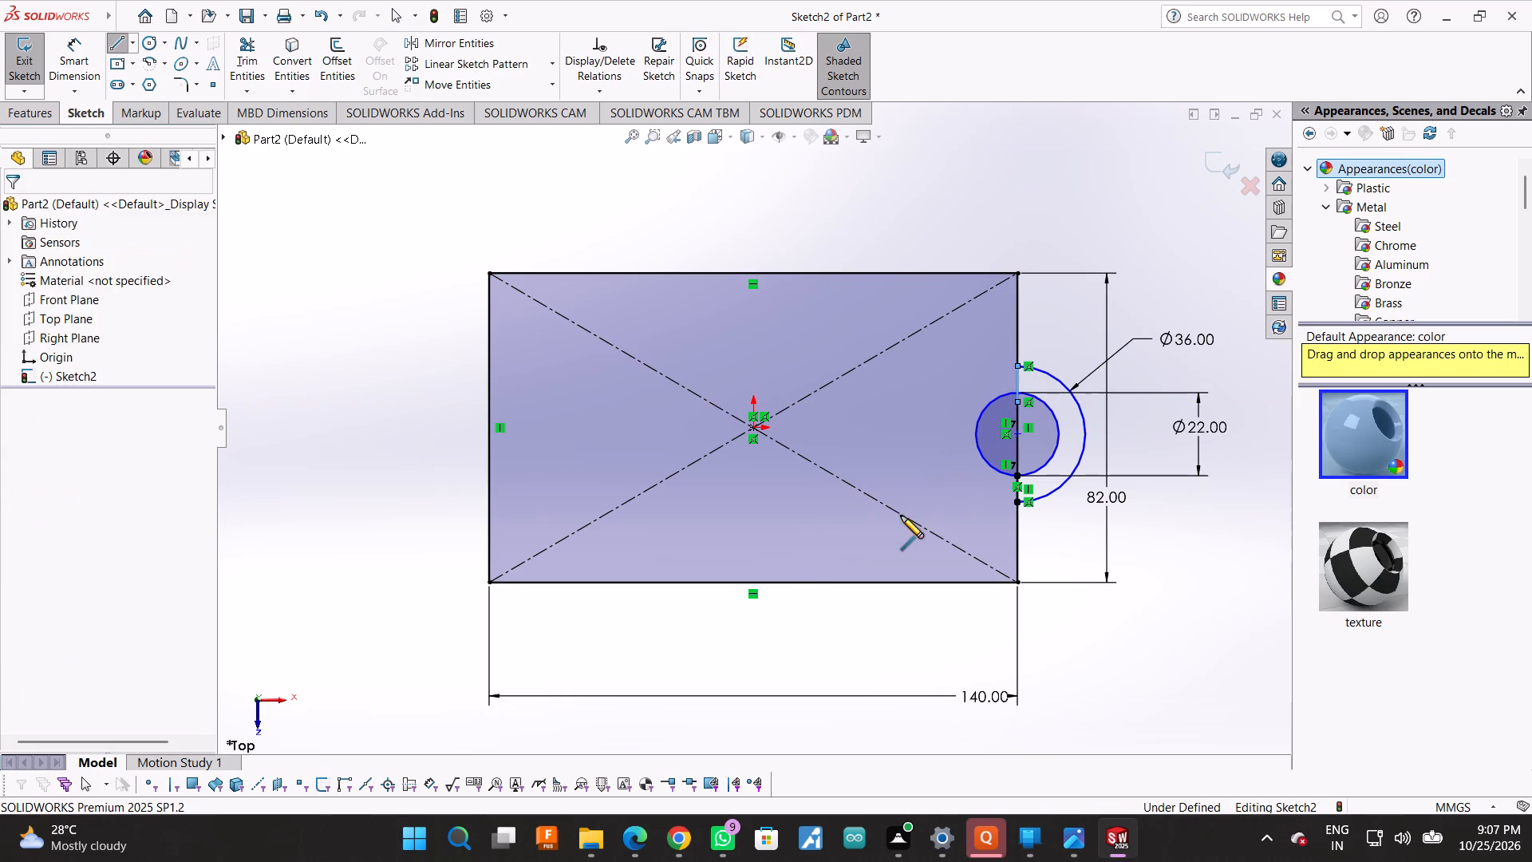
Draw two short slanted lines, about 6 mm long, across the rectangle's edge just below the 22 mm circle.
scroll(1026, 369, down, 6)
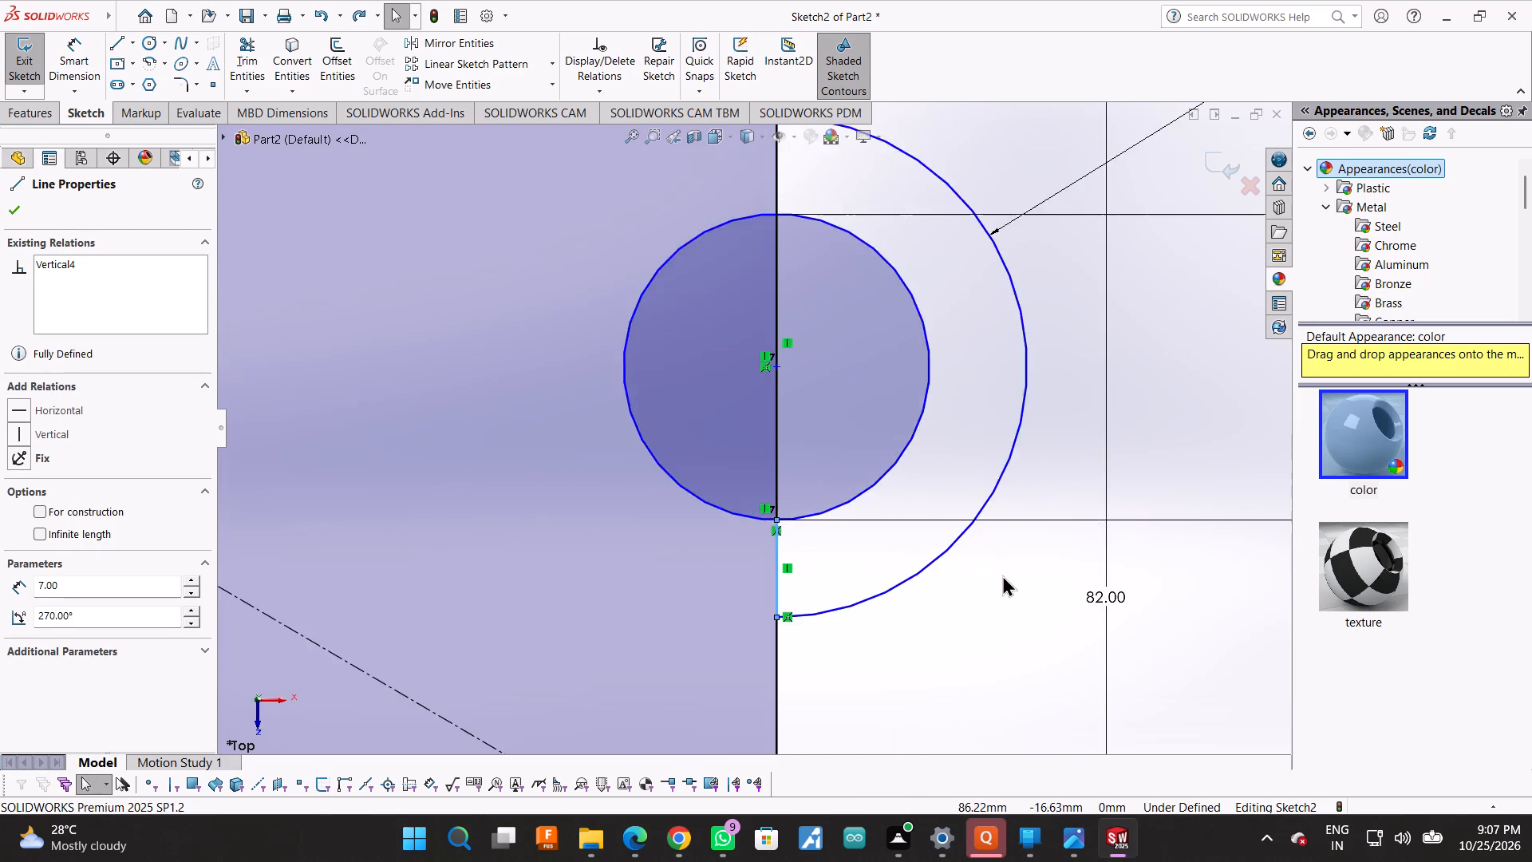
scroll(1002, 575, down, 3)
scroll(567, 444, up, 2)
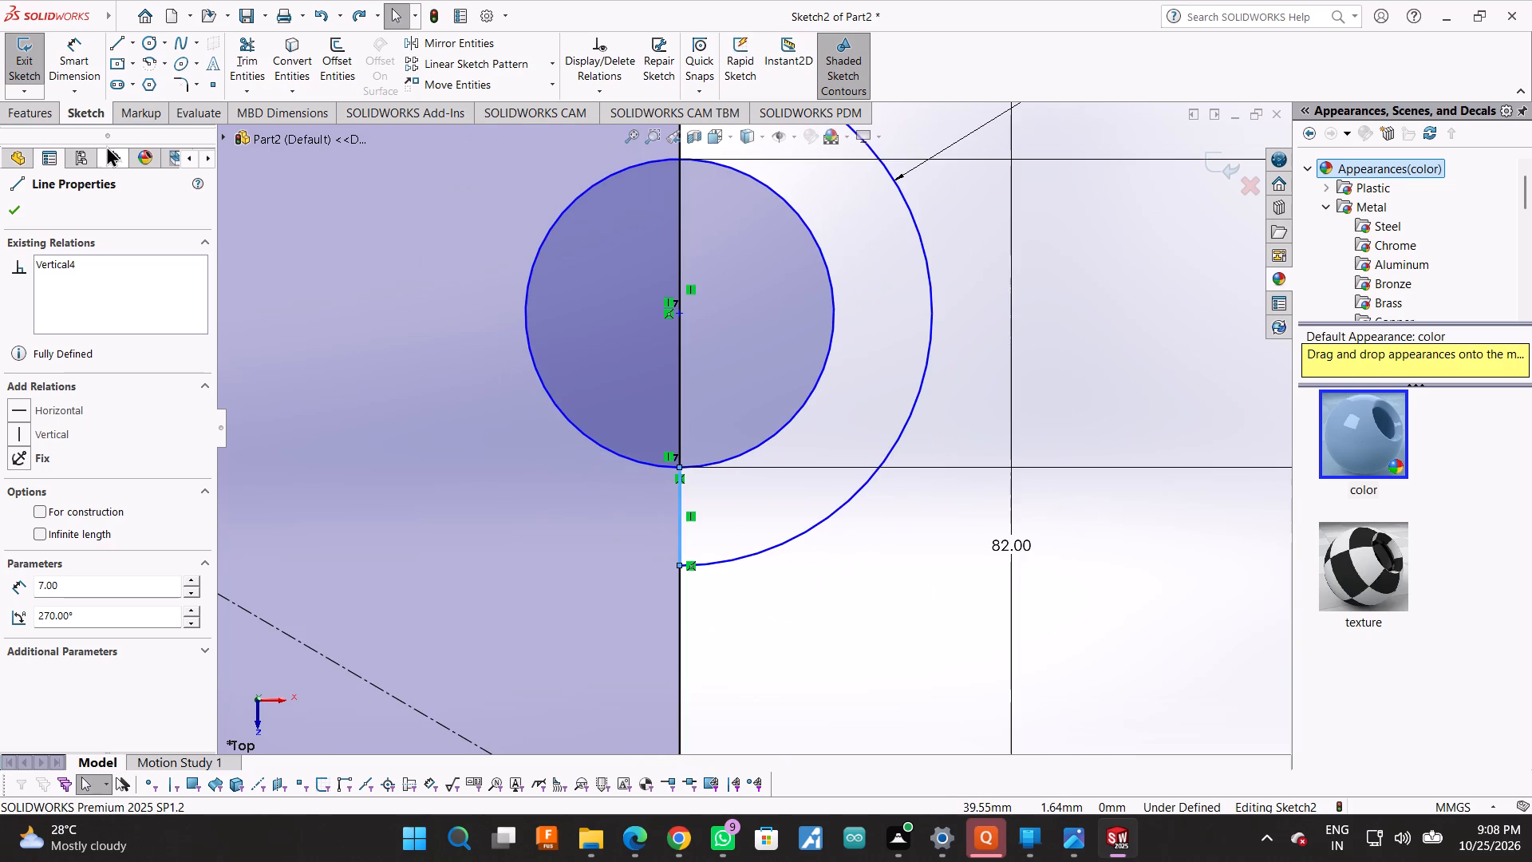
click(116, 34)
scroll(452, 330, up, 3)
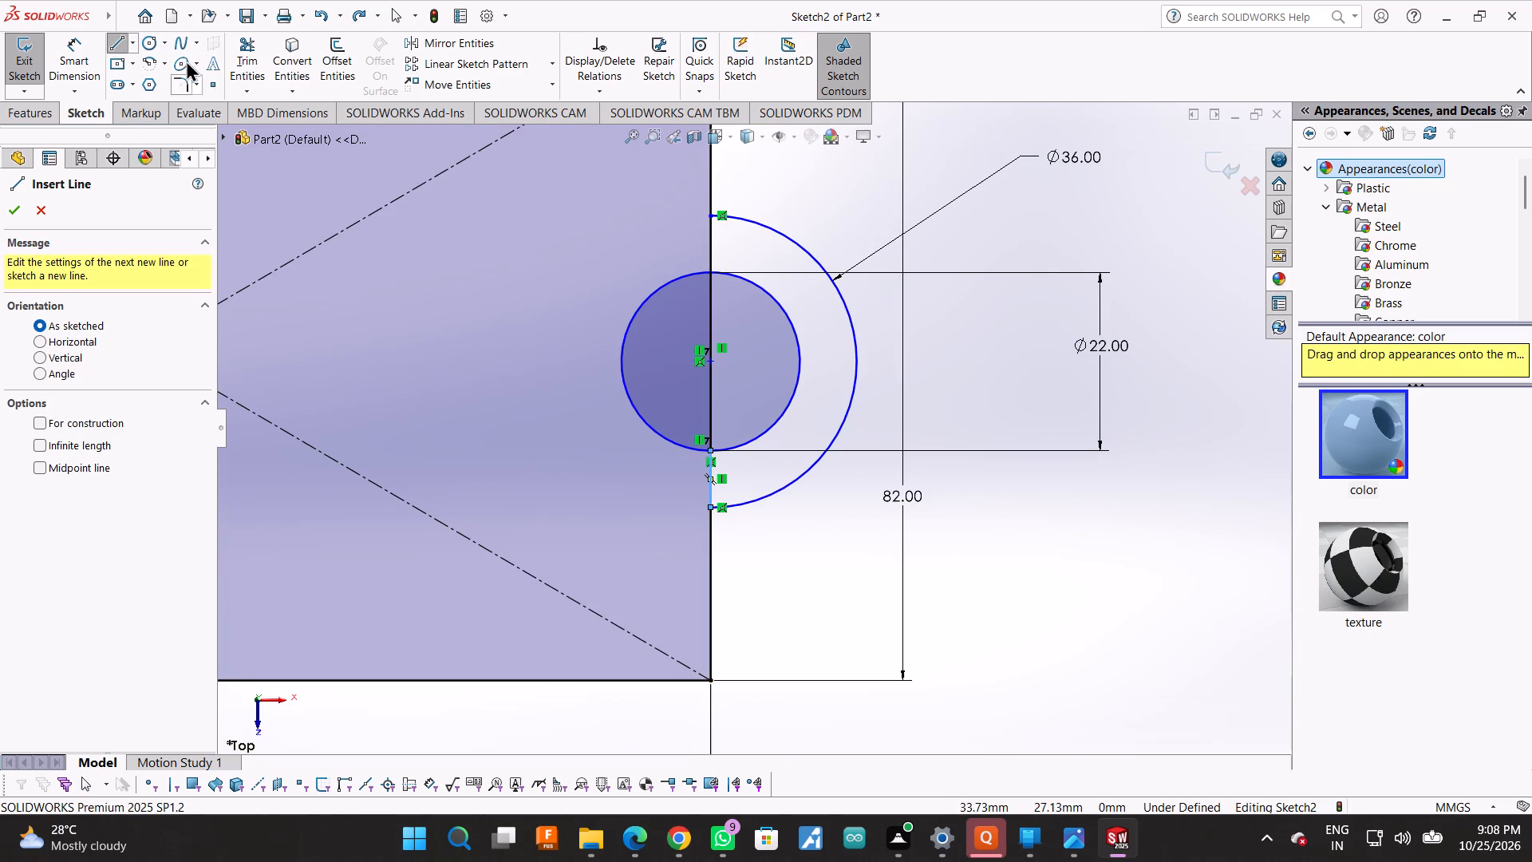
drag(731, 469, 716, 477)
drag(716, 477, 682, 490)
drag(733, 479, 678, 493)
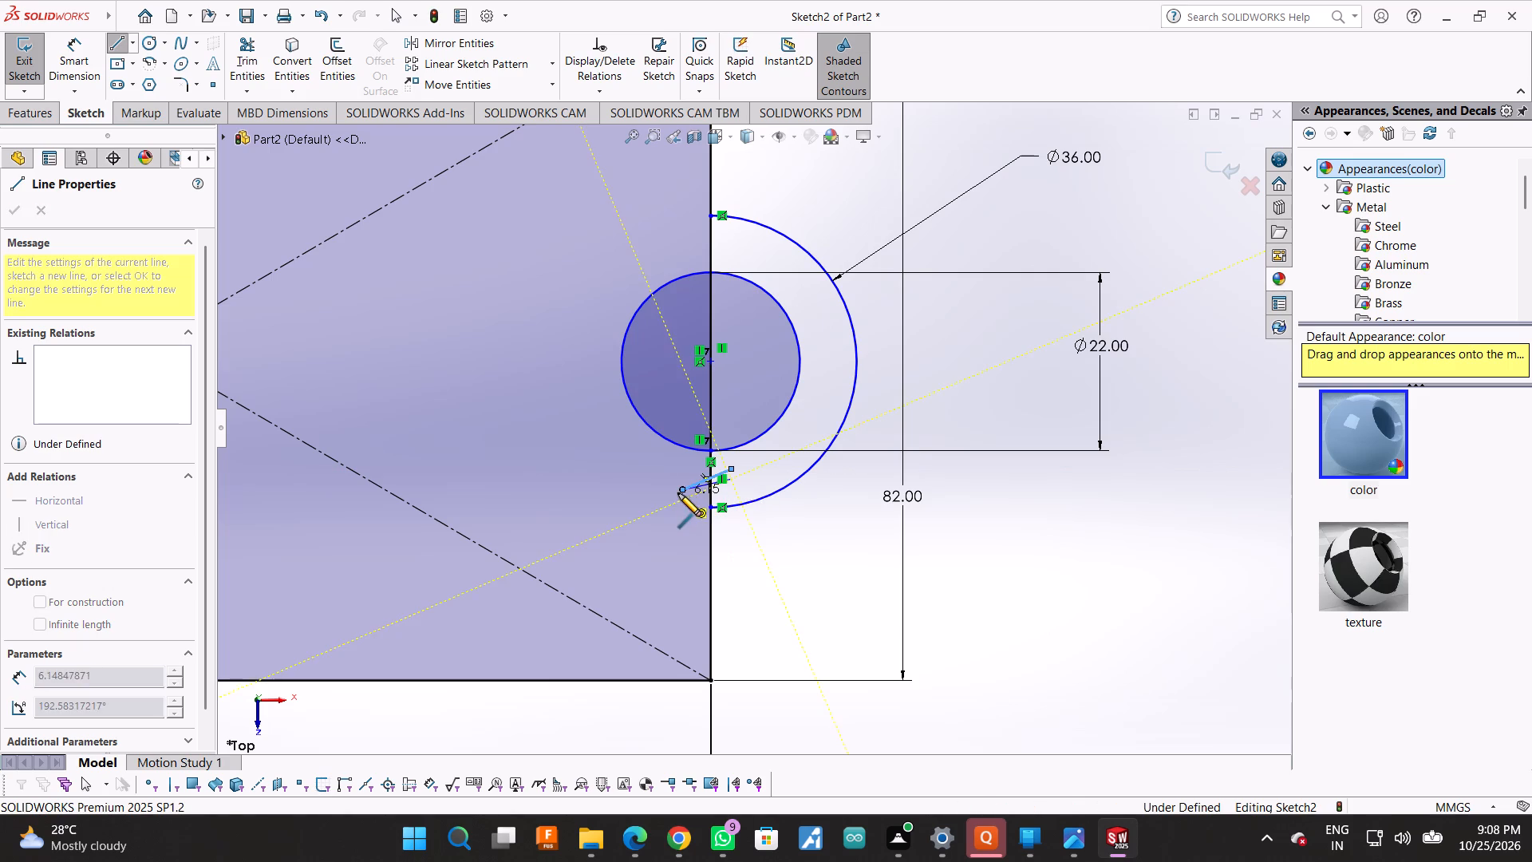
Trim the rectangle's edge between the 22 mm circle and 36 mm arc on both sides, along with the short lines drawn there.
click(230, 44)
click(760, 461)
drag(760, 461, 638, 488)
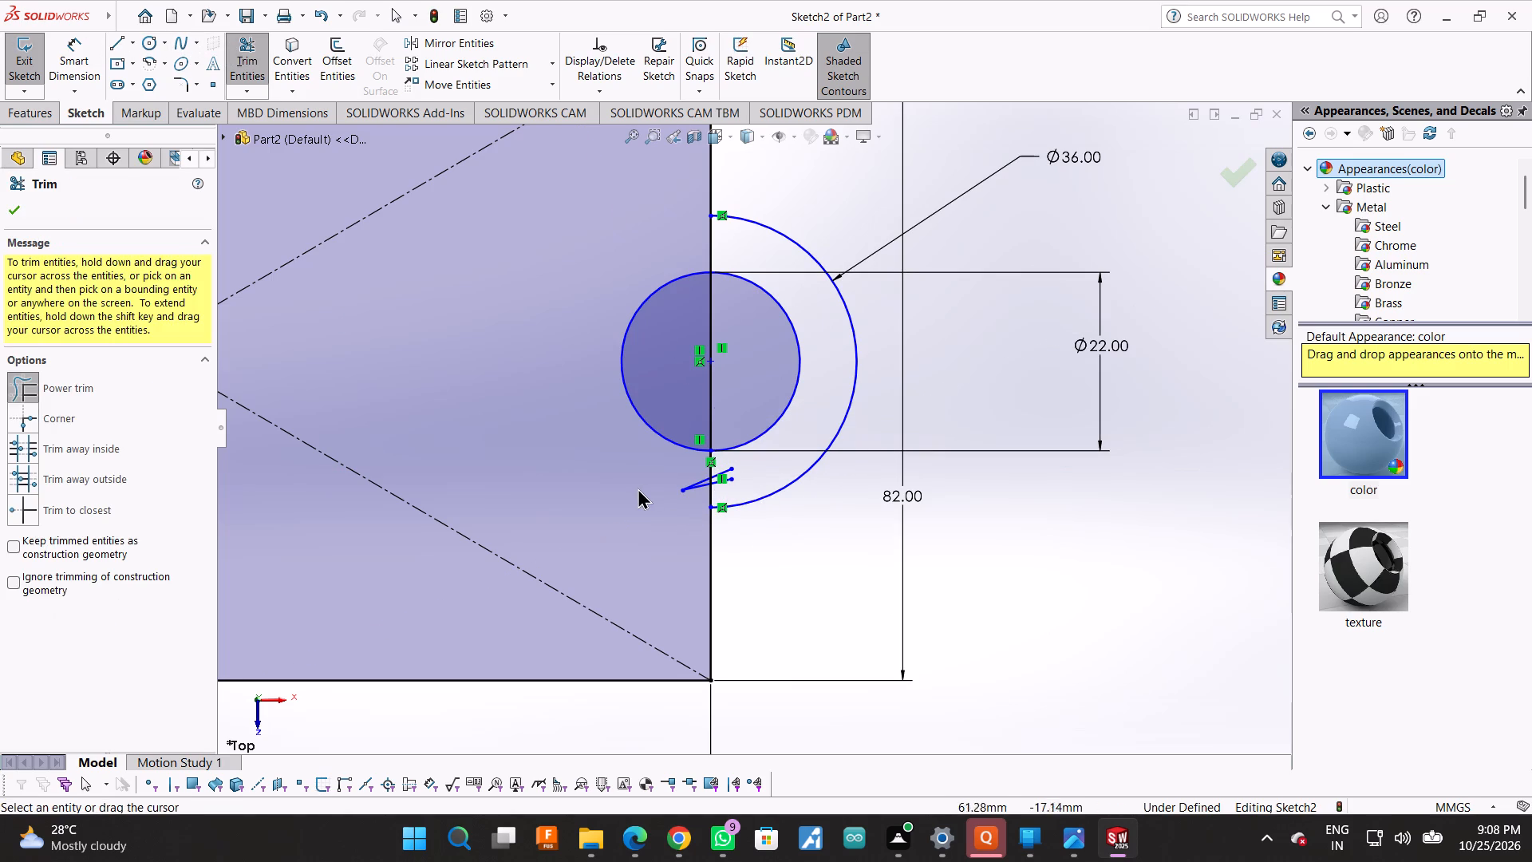
drag(638, 488, 634, 488)
drag(743, 466, 684, 489)
drag(730, 469, 699, 495)
drag(766, 460, 701, 500)
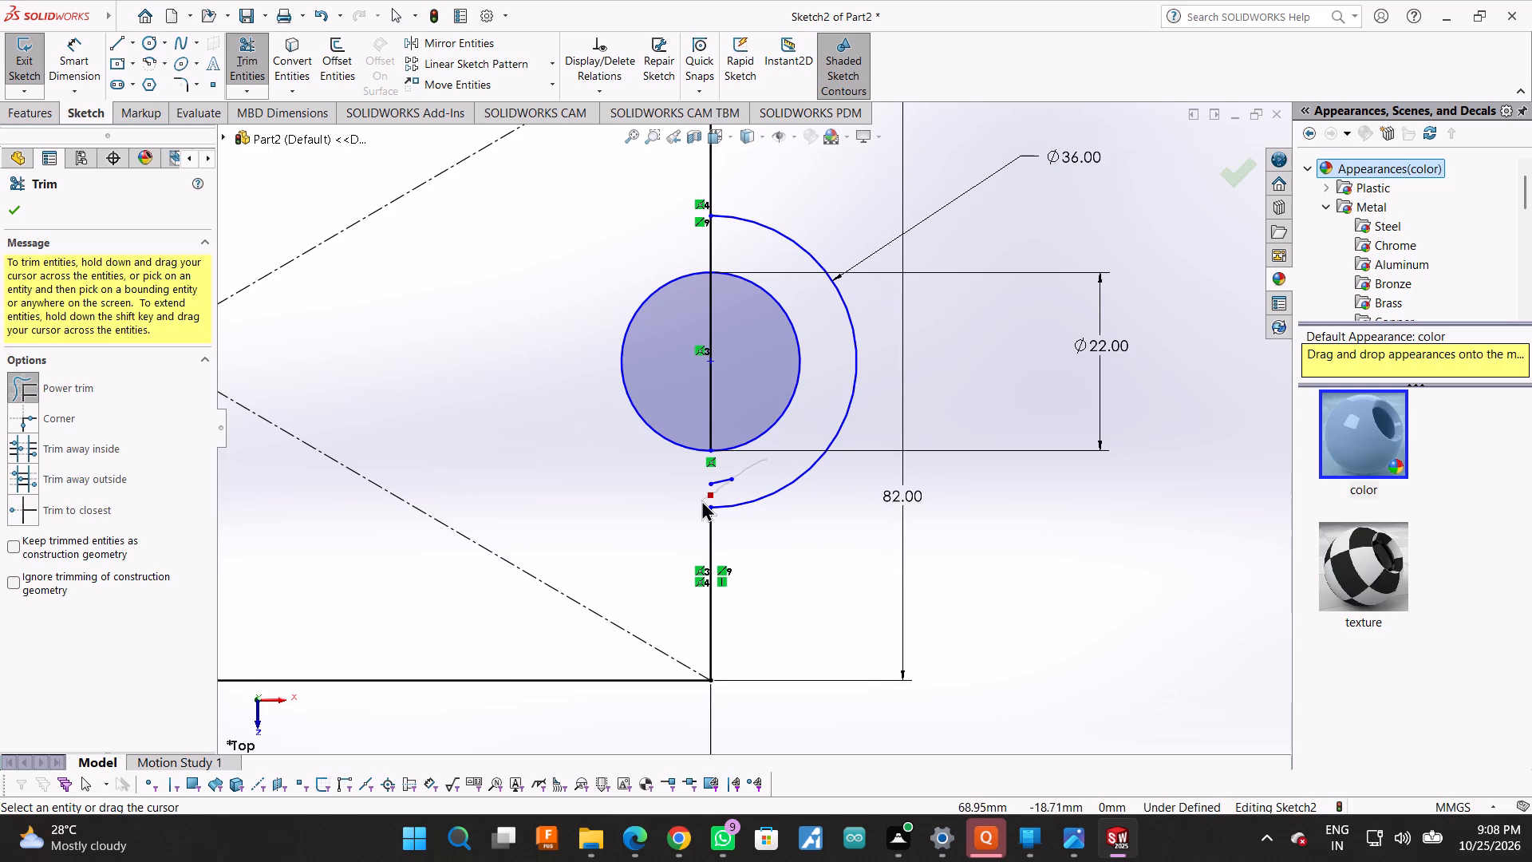
drag(701, 500, 700, 493)
drag(709, 488, 718, 472)
drag(721, 472, 726, 482)
drag(731, 248, 664, 251)
scroll(941, 429, up, 4)
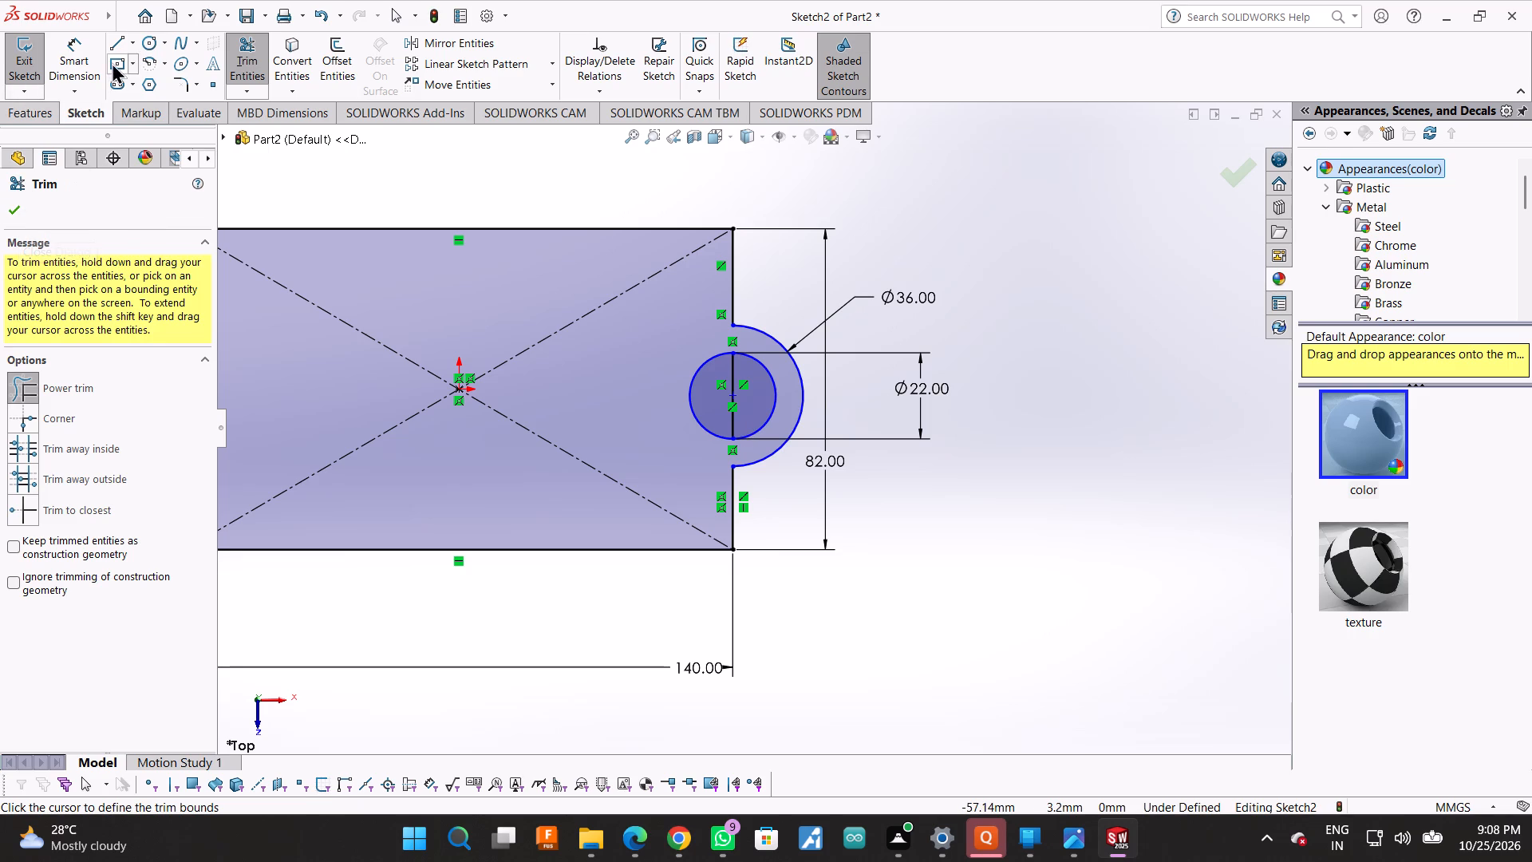
click(22, 200)
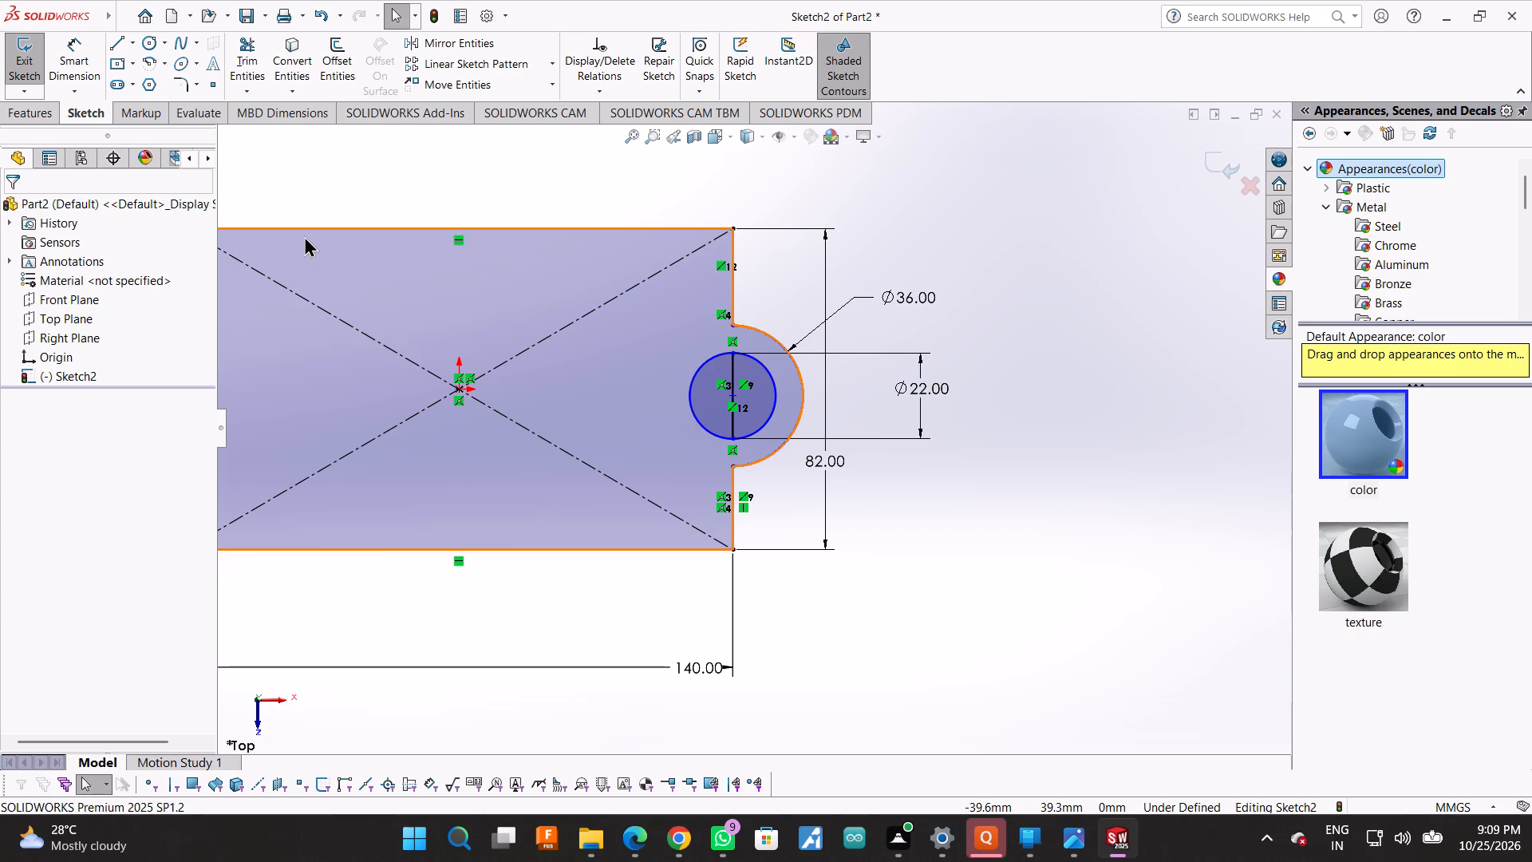
click(654, 178)
Draw a full-height vertical line about 20.4 mm from the edge opposite the lug, with horizontal segments linking it to that edge's corners.
scroll(1036, 287, up, 3)
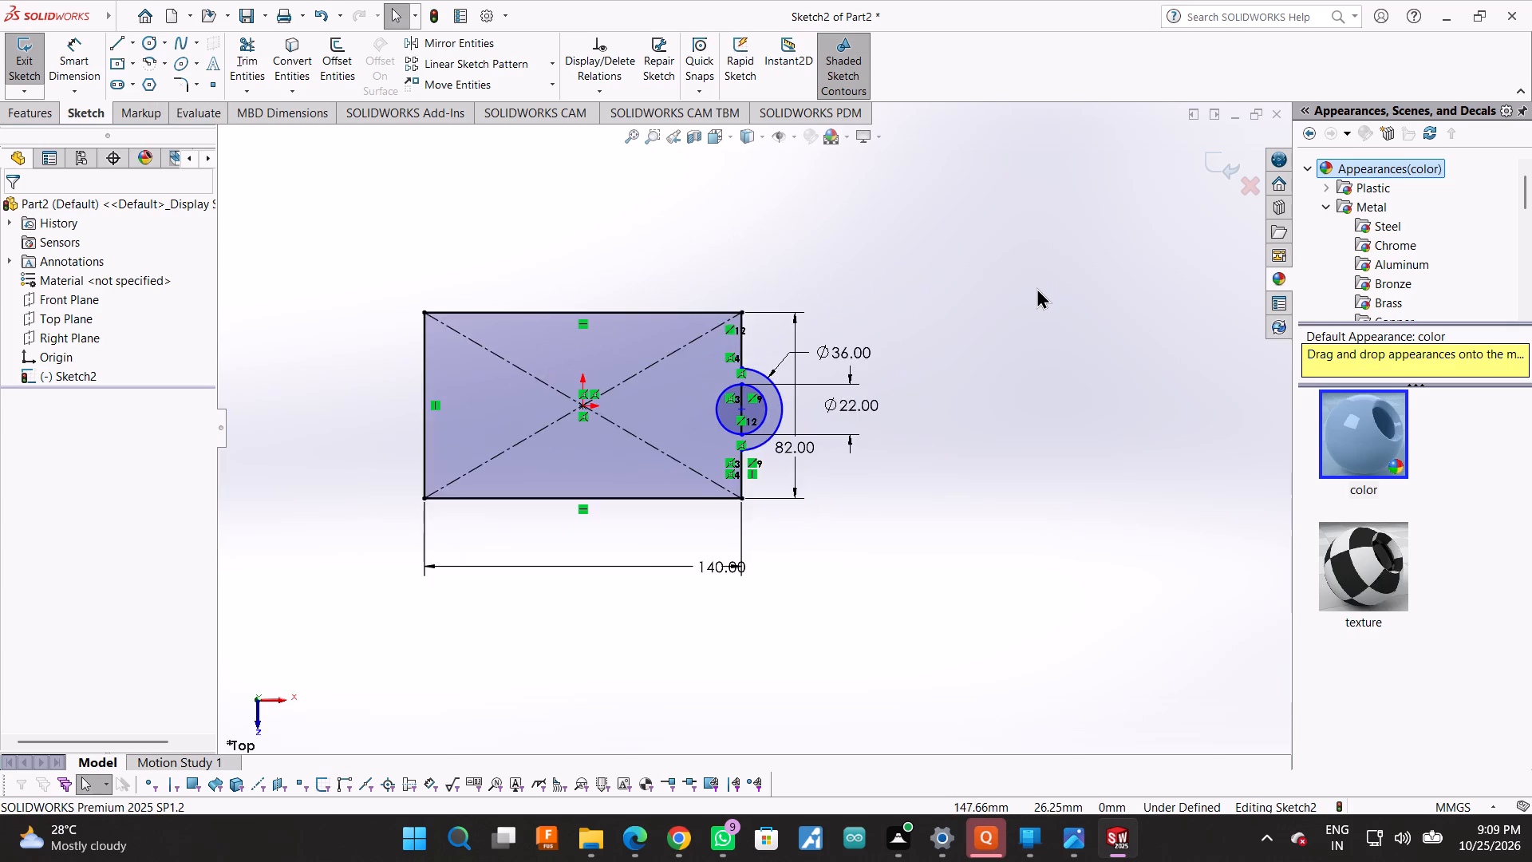
scroll(858, 370, down, 2)
scroll(714, 309, up, 2)
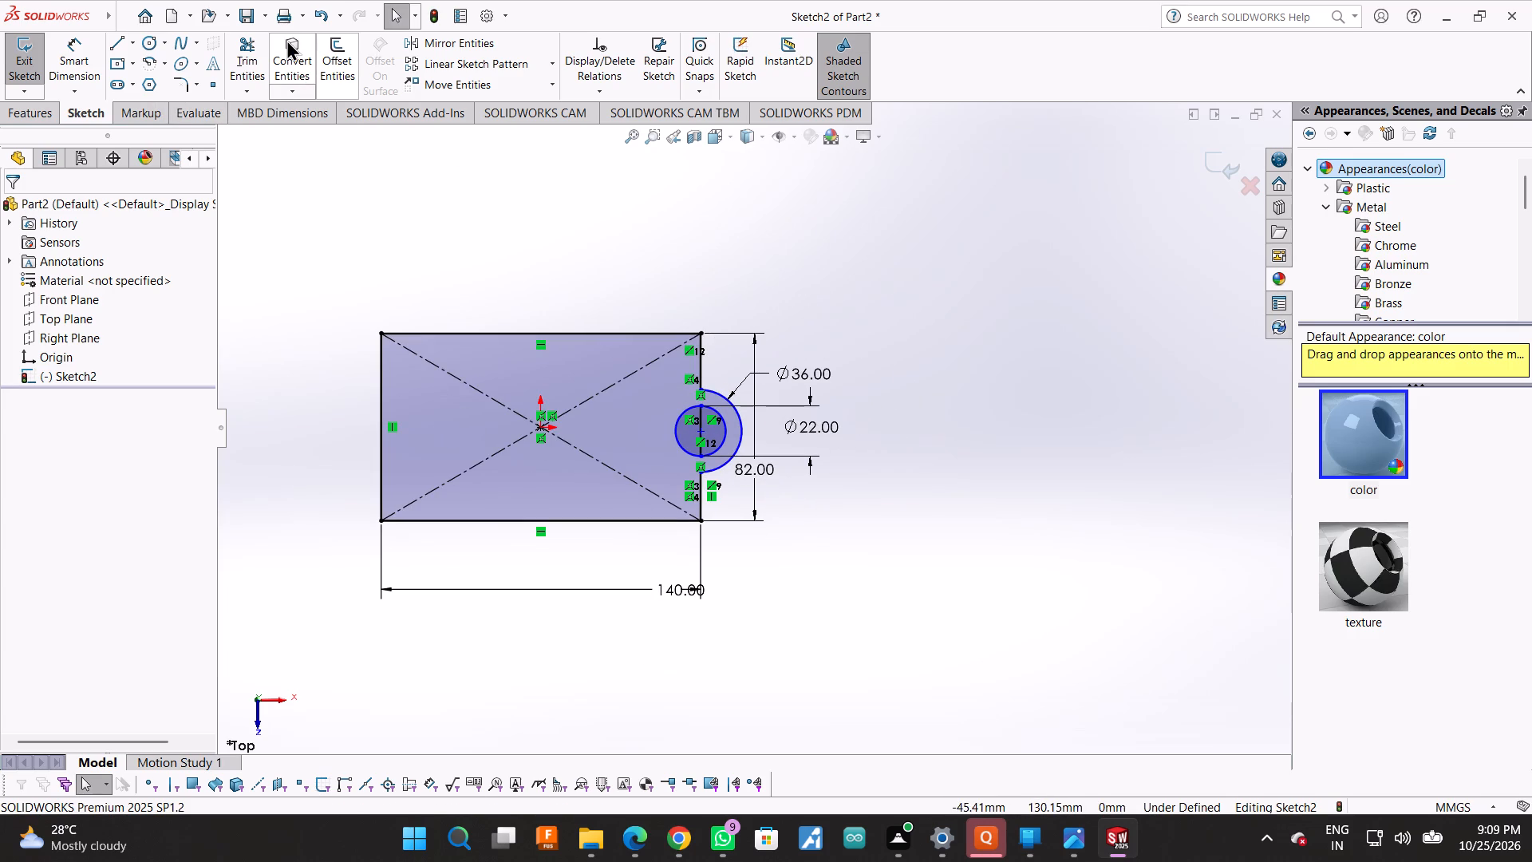
click(116, 41)
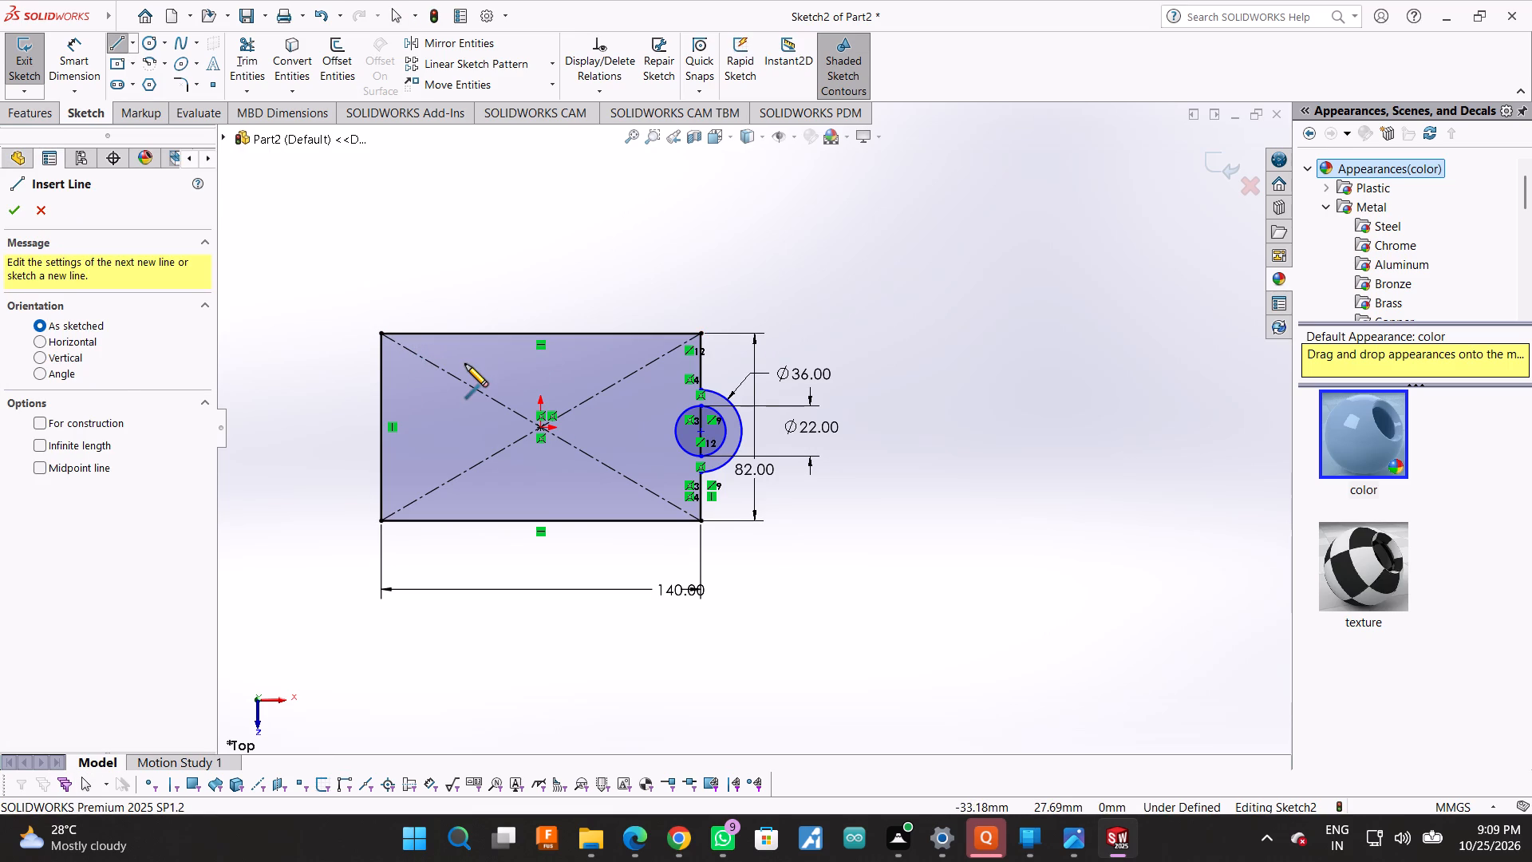
click(383, 334)
click(428, 330)
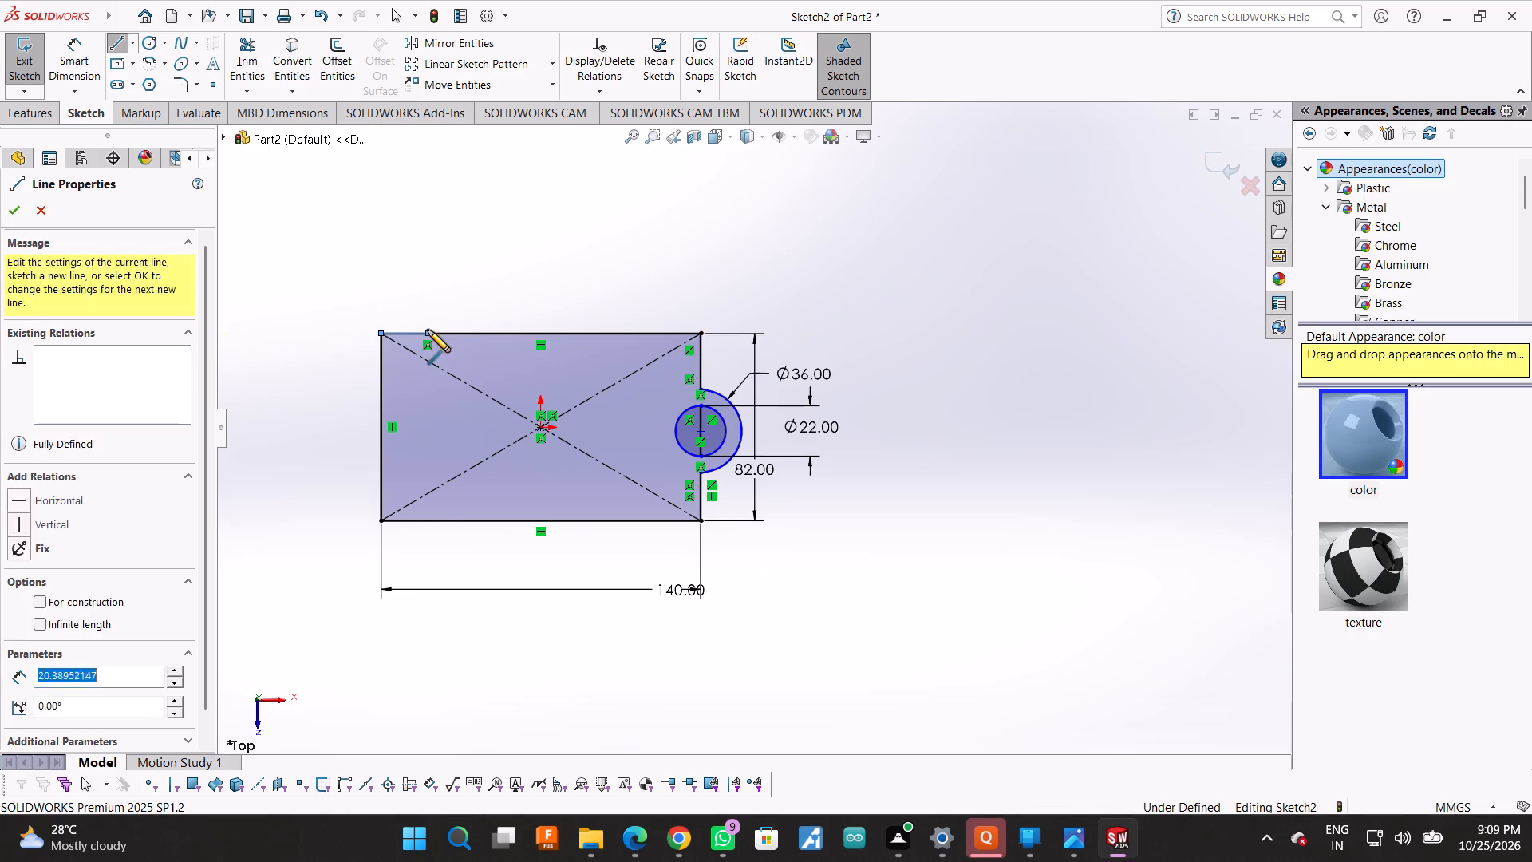
click(431, 520)
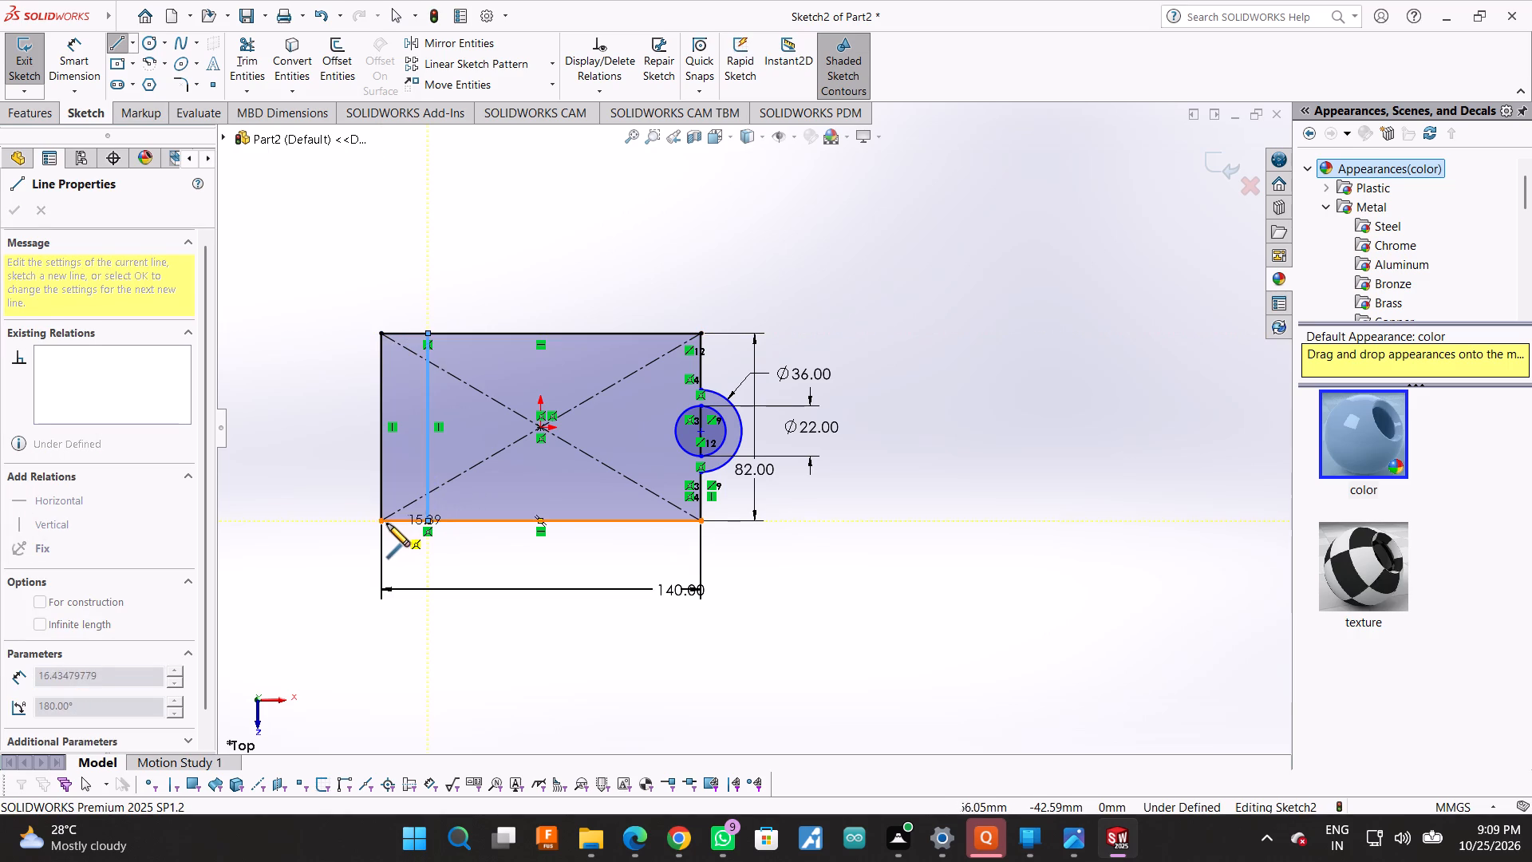
click(385, 523)
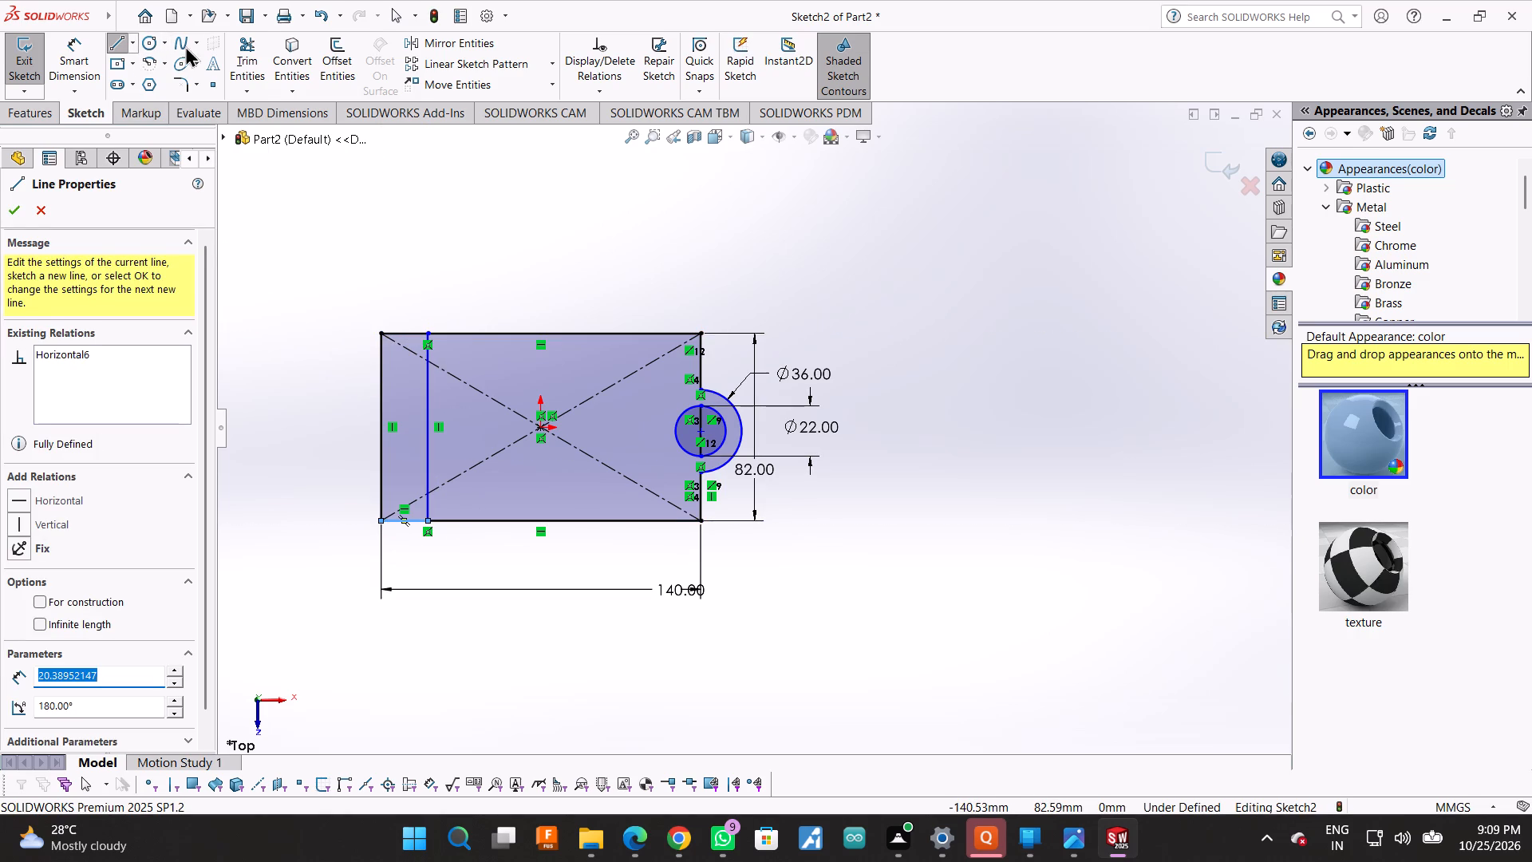
Dimension the vertical line's distance from the edge opposite the lug to 18 mm.
click(85, 53)
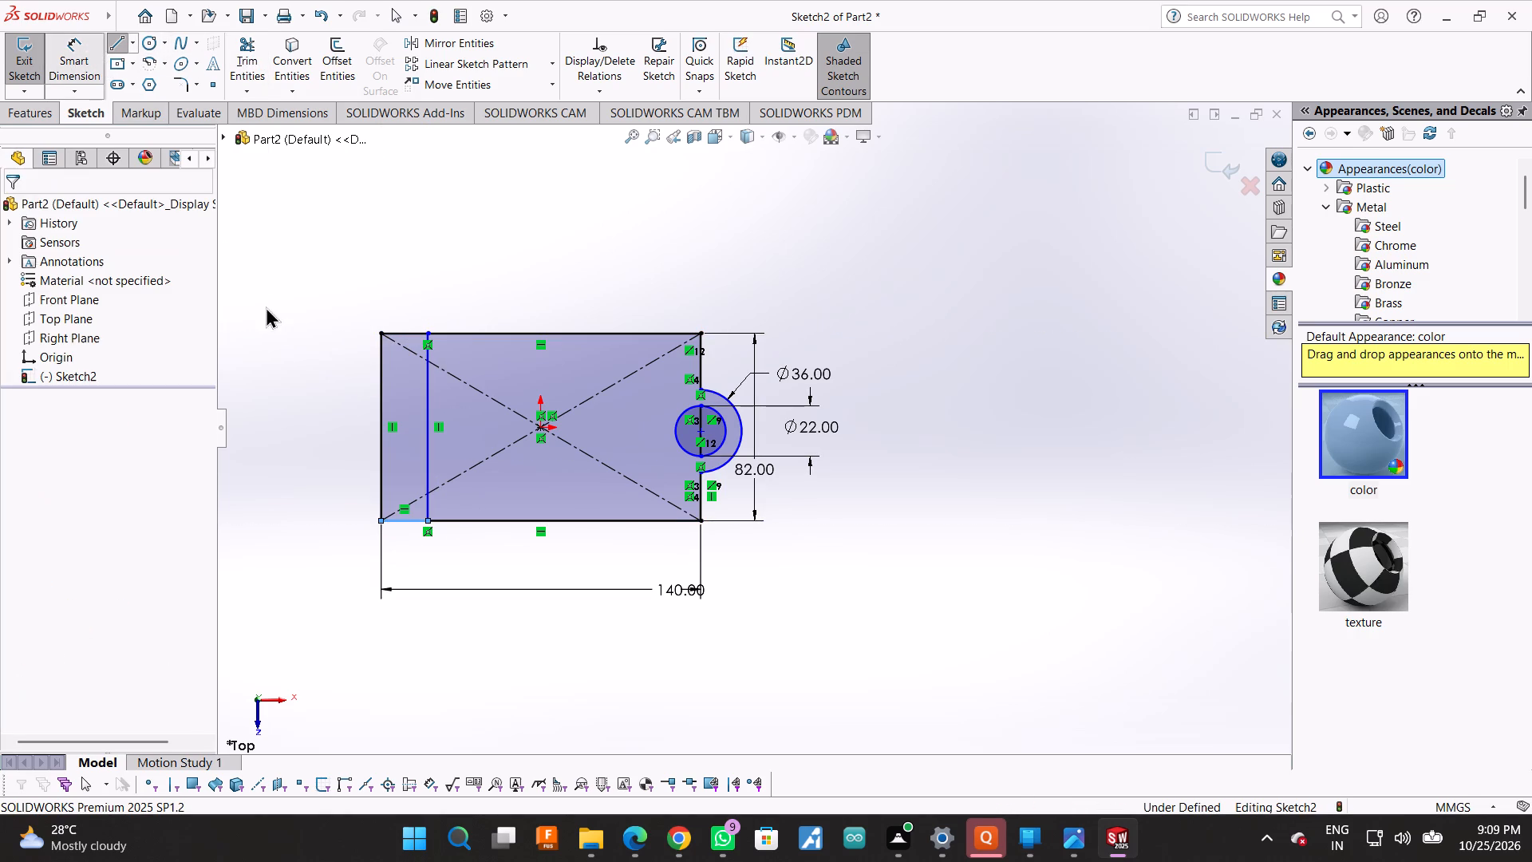
click(377, 357)
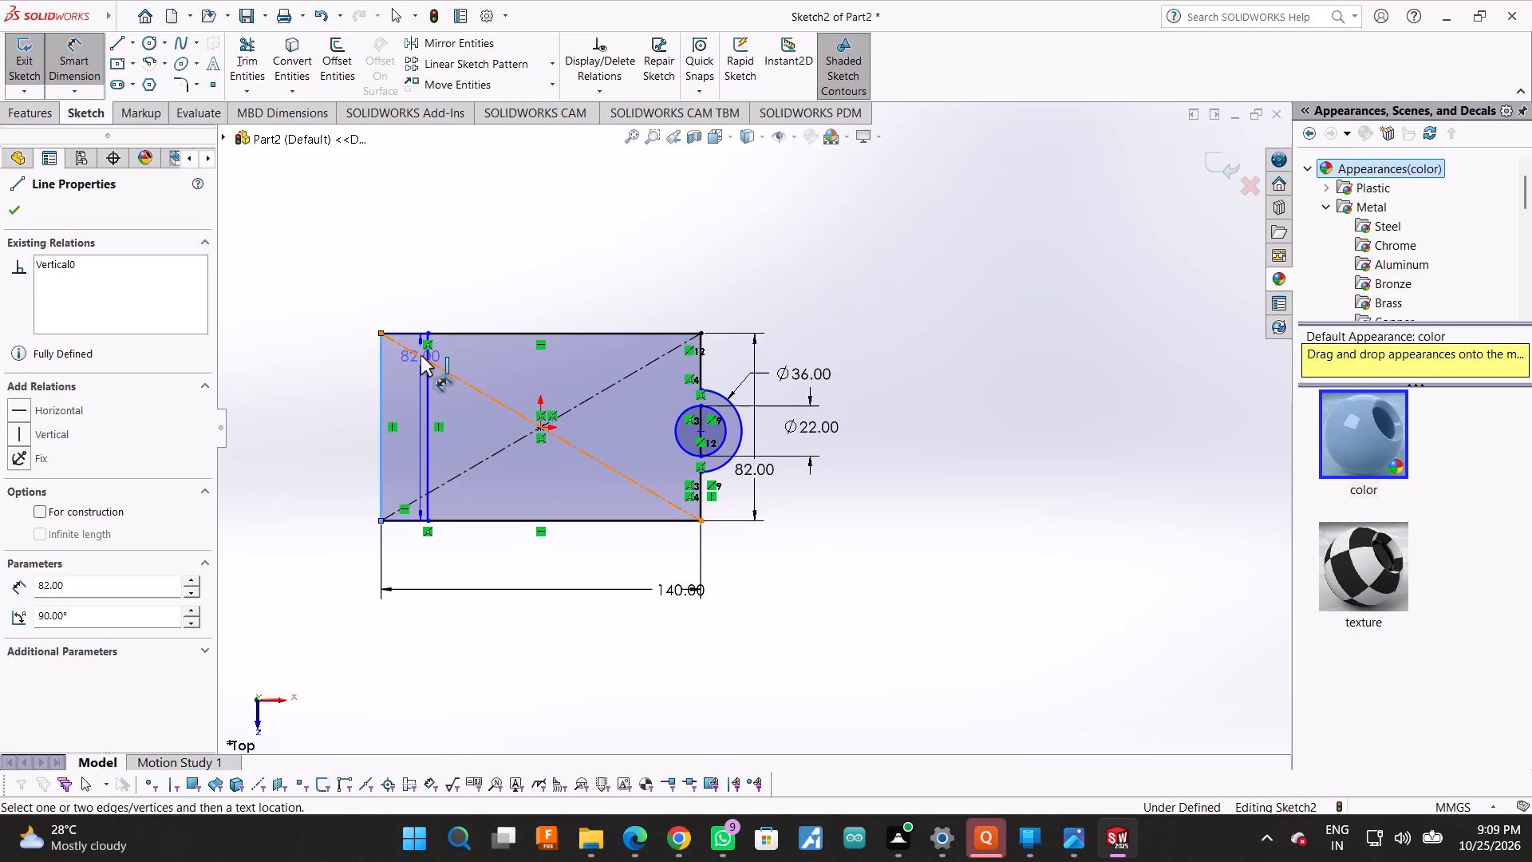
click(428, 355)
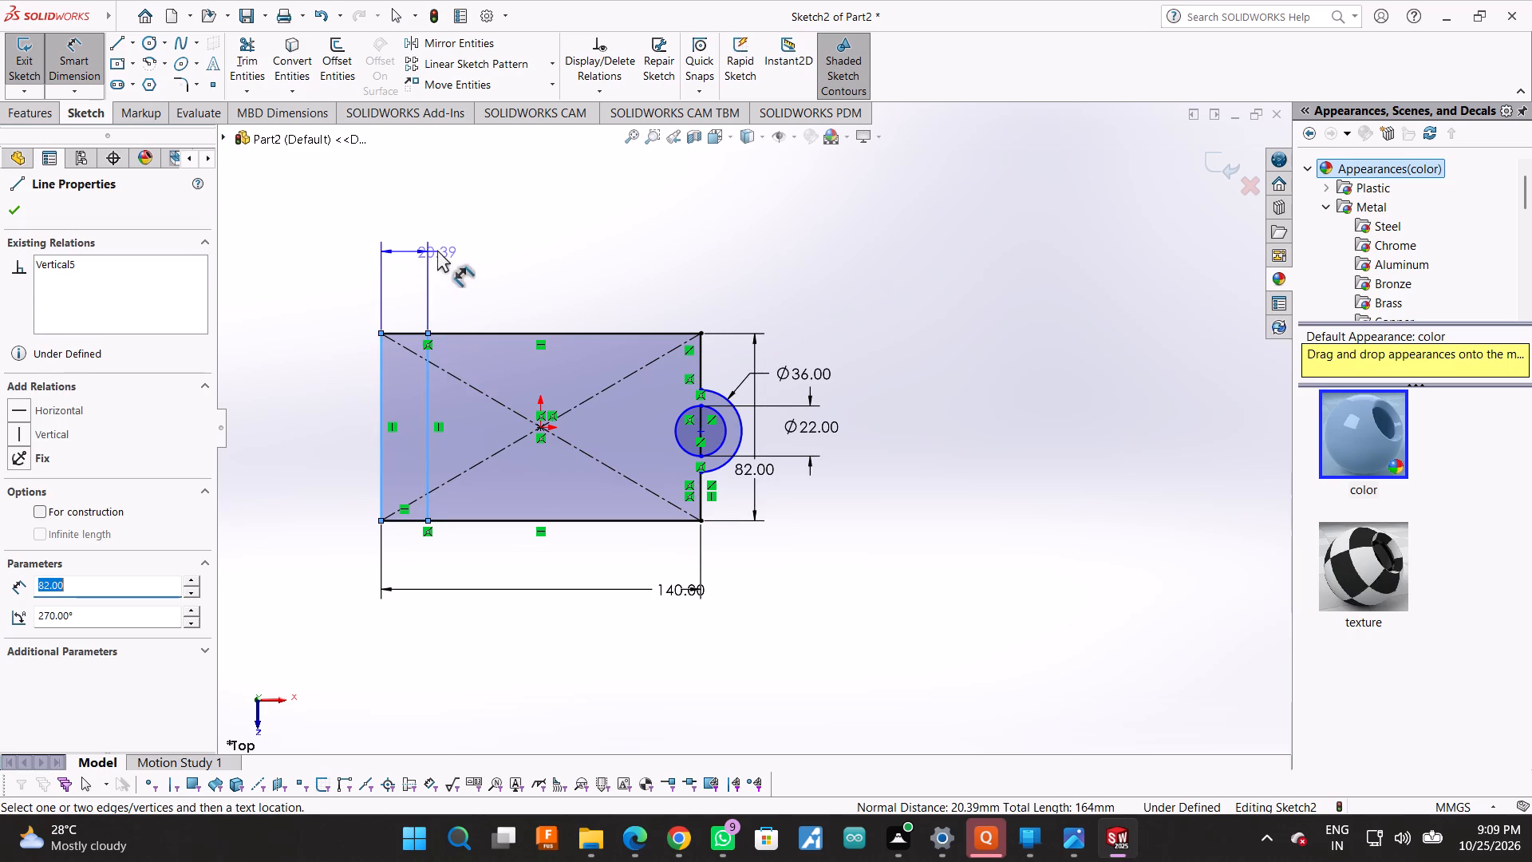
click(437, 250)
key(1)
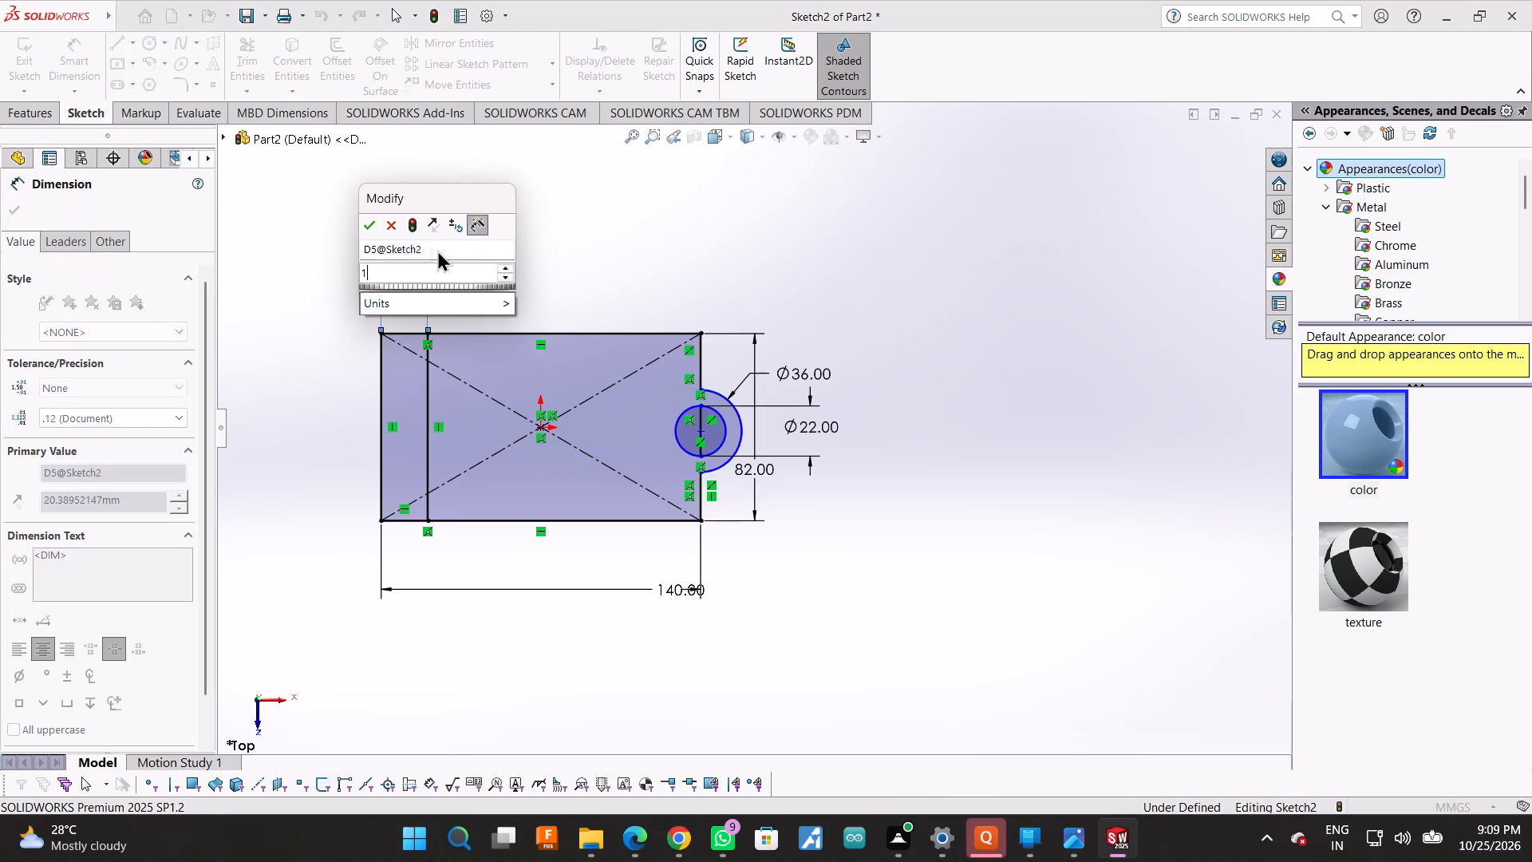
key(8)
key(Return)
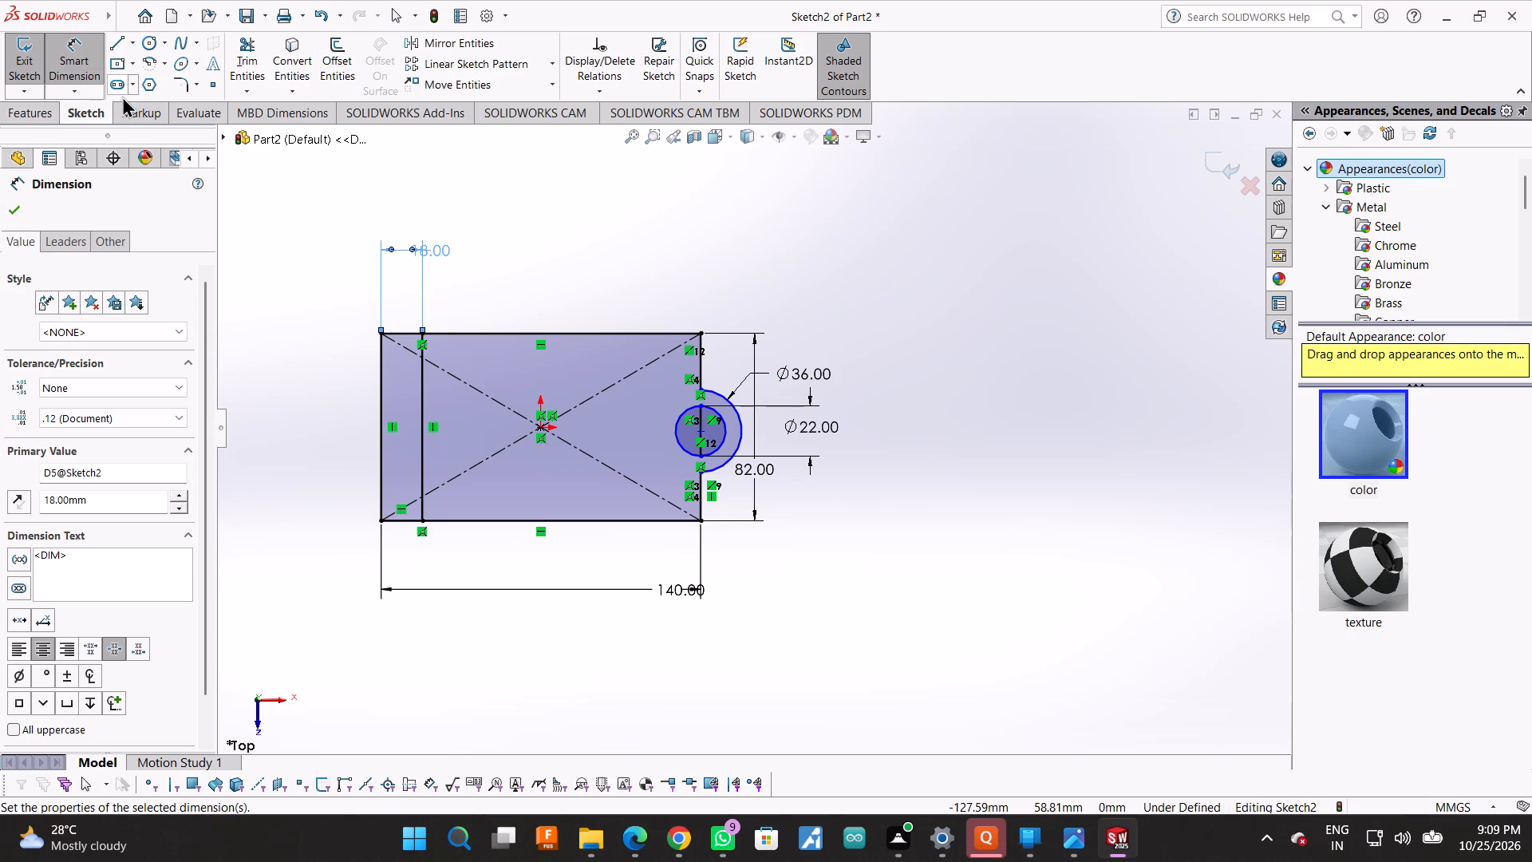
click(10, 208)
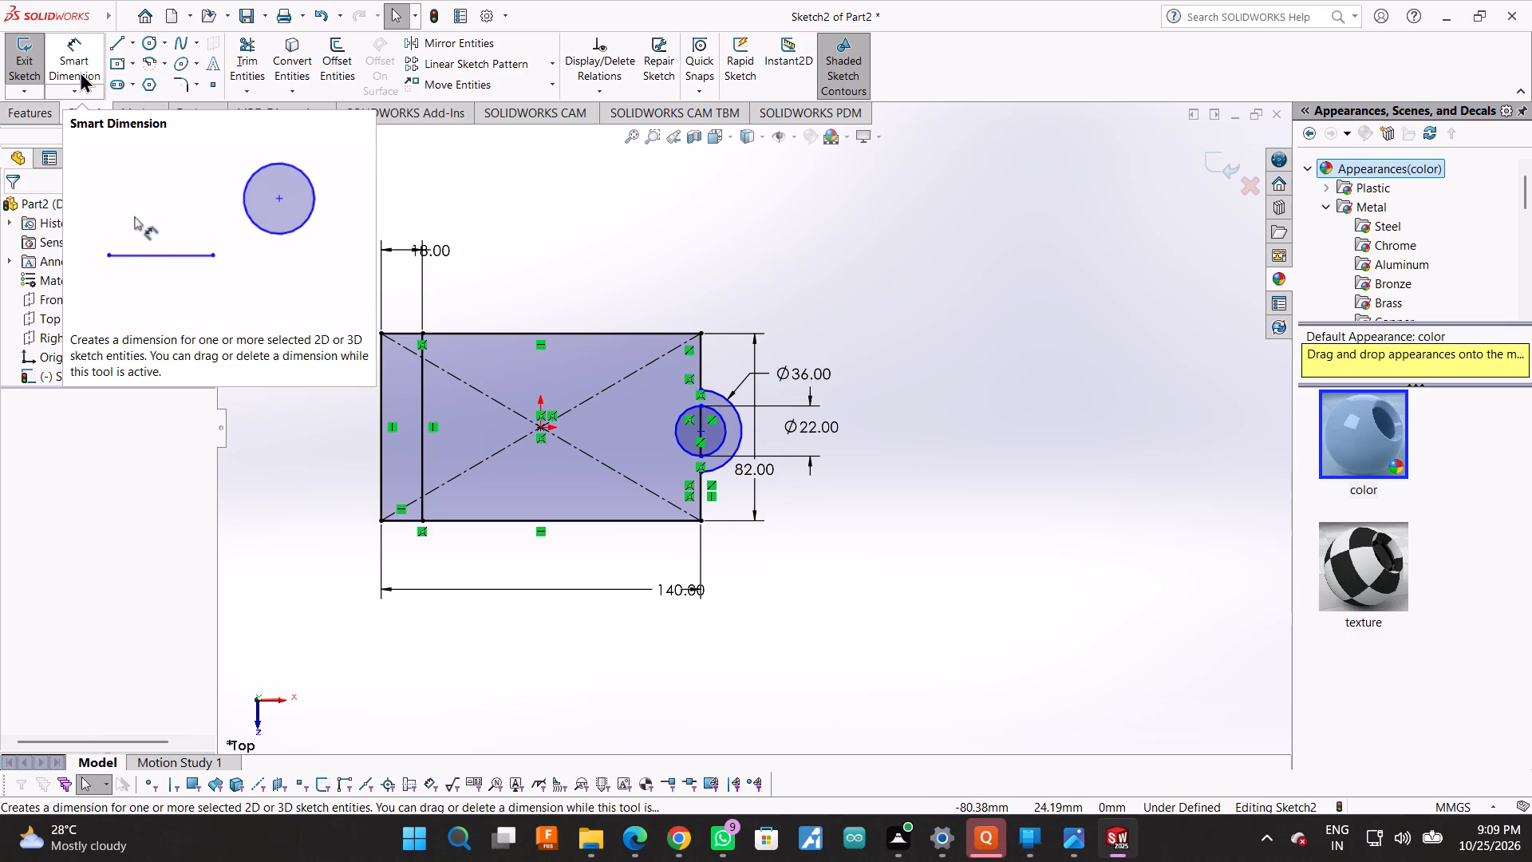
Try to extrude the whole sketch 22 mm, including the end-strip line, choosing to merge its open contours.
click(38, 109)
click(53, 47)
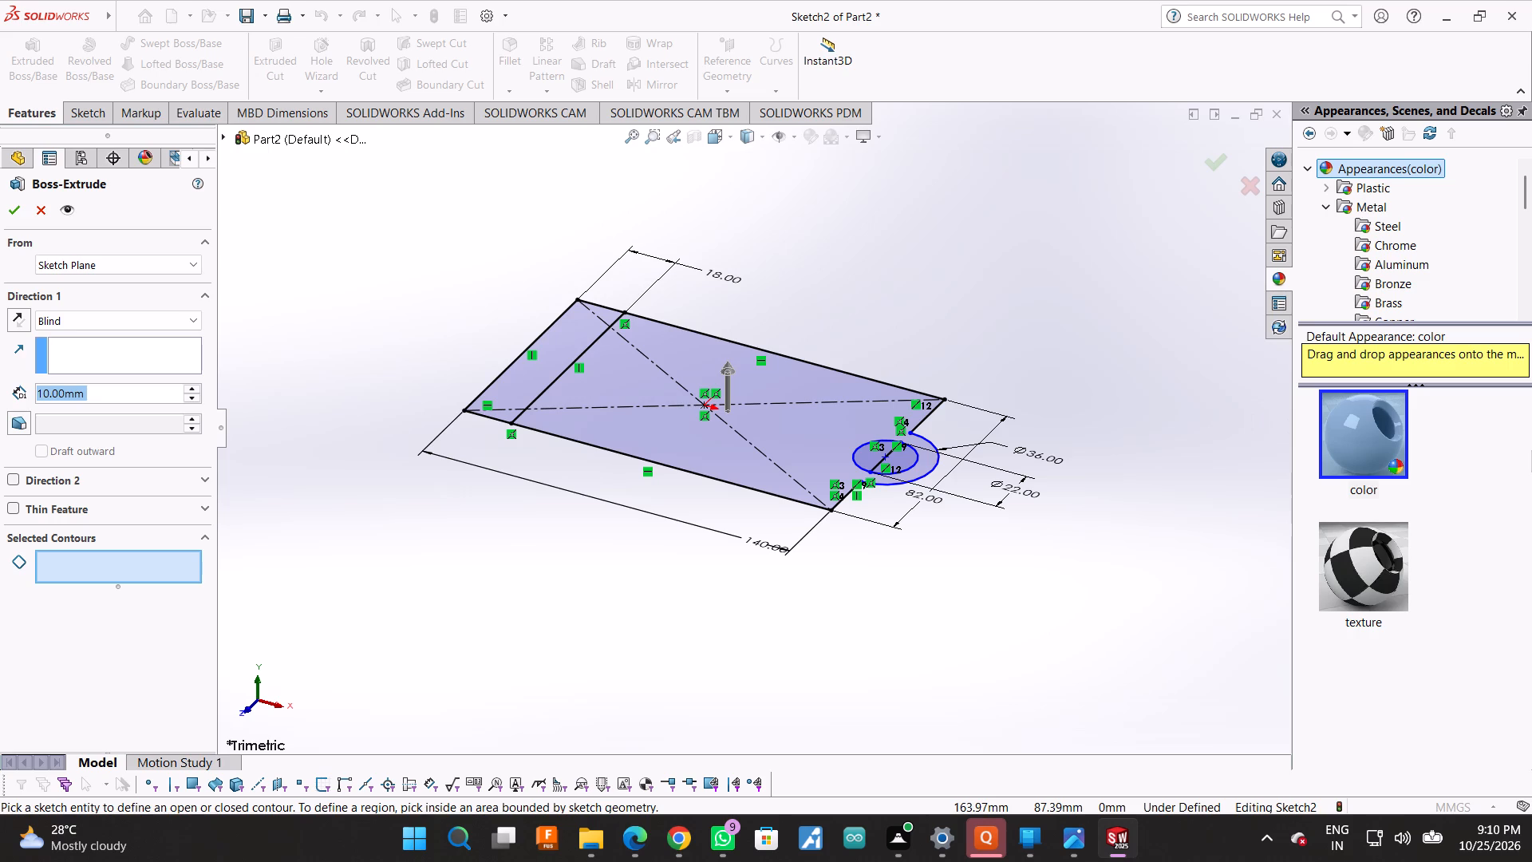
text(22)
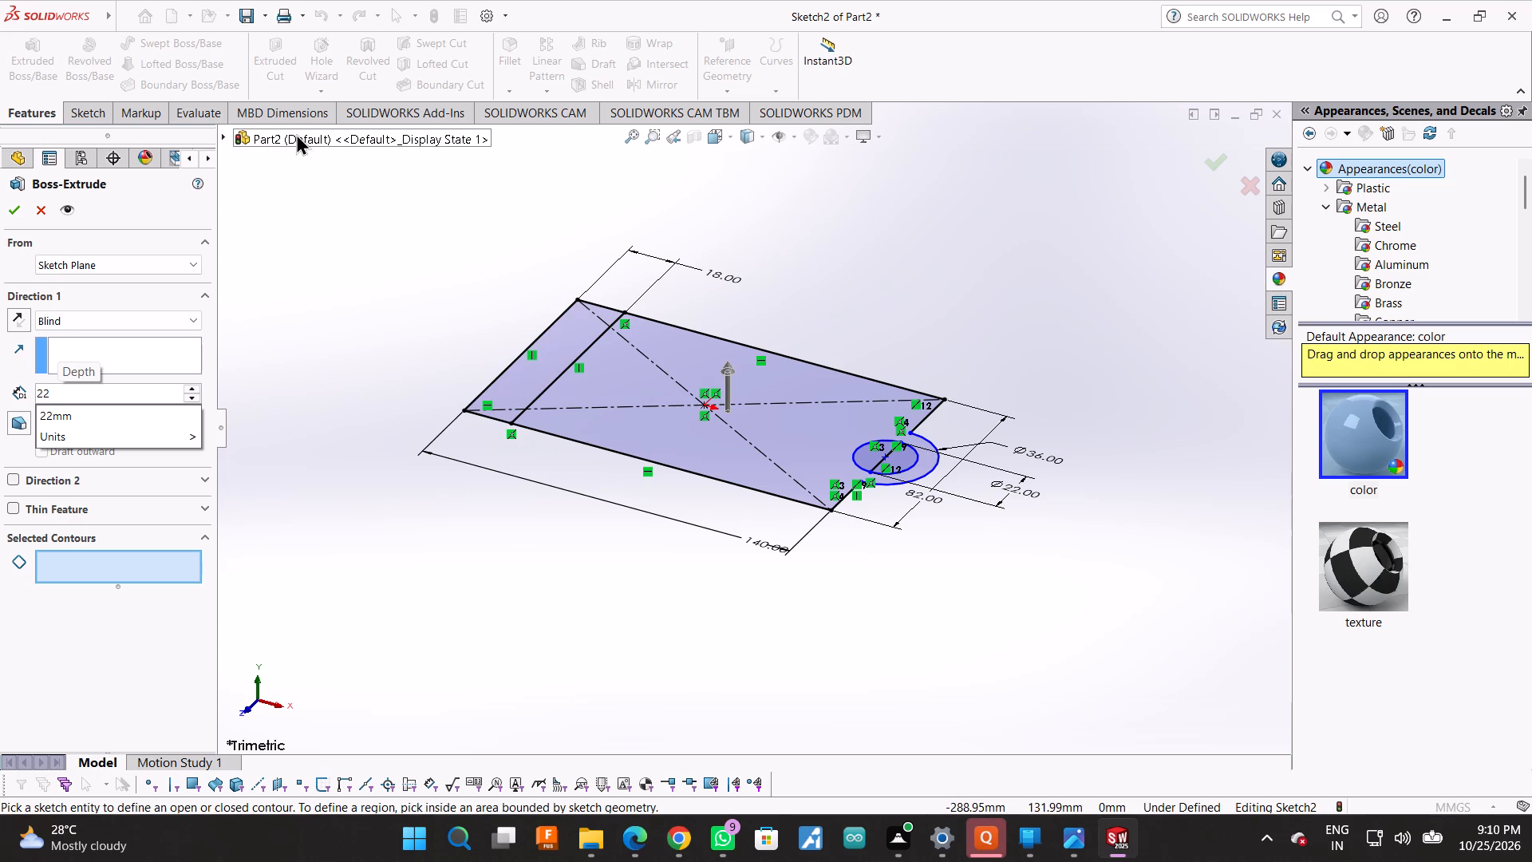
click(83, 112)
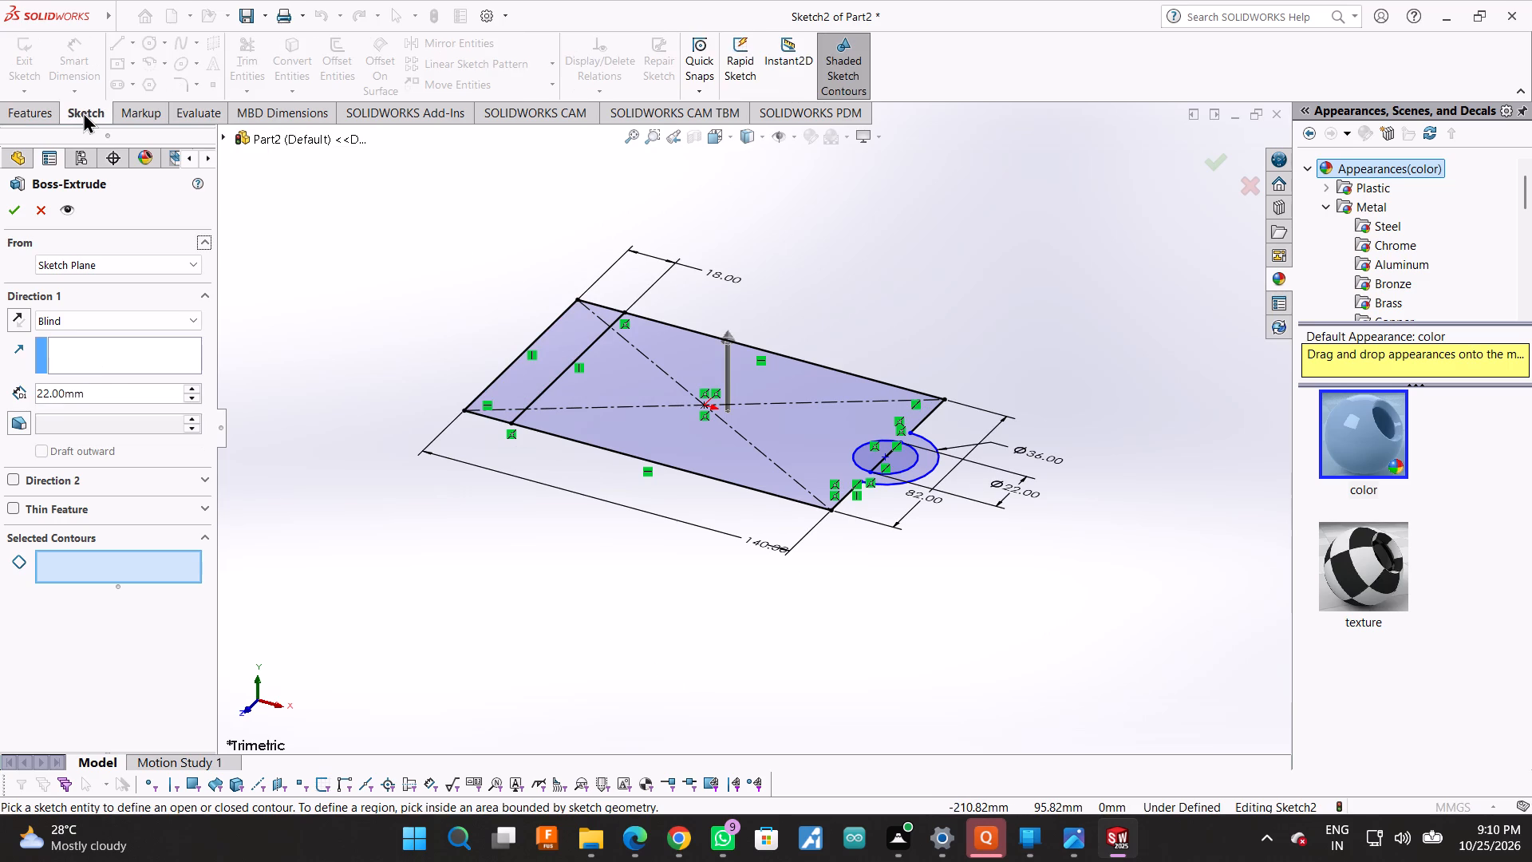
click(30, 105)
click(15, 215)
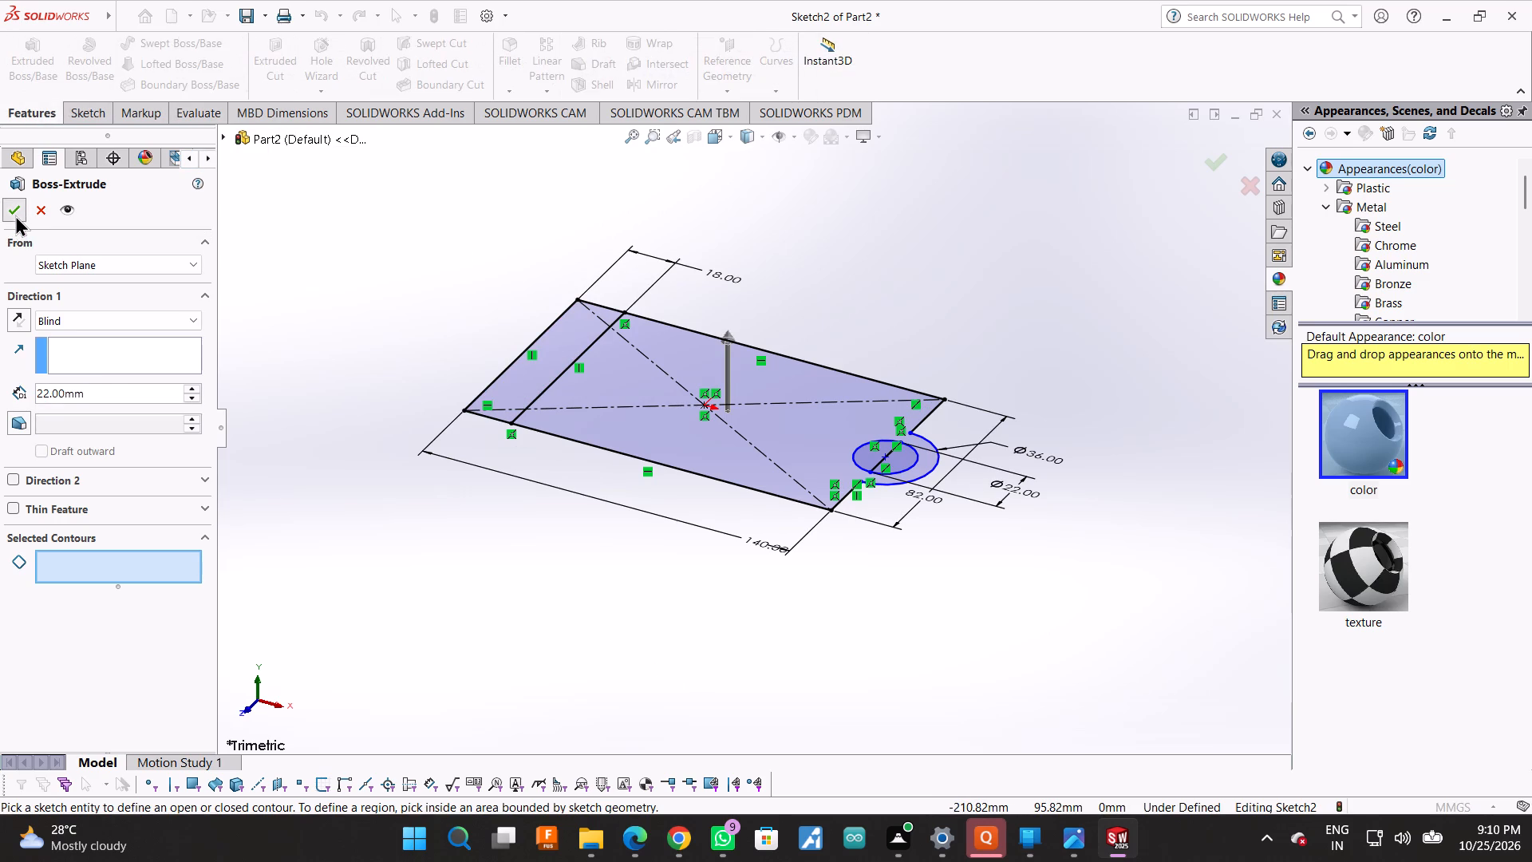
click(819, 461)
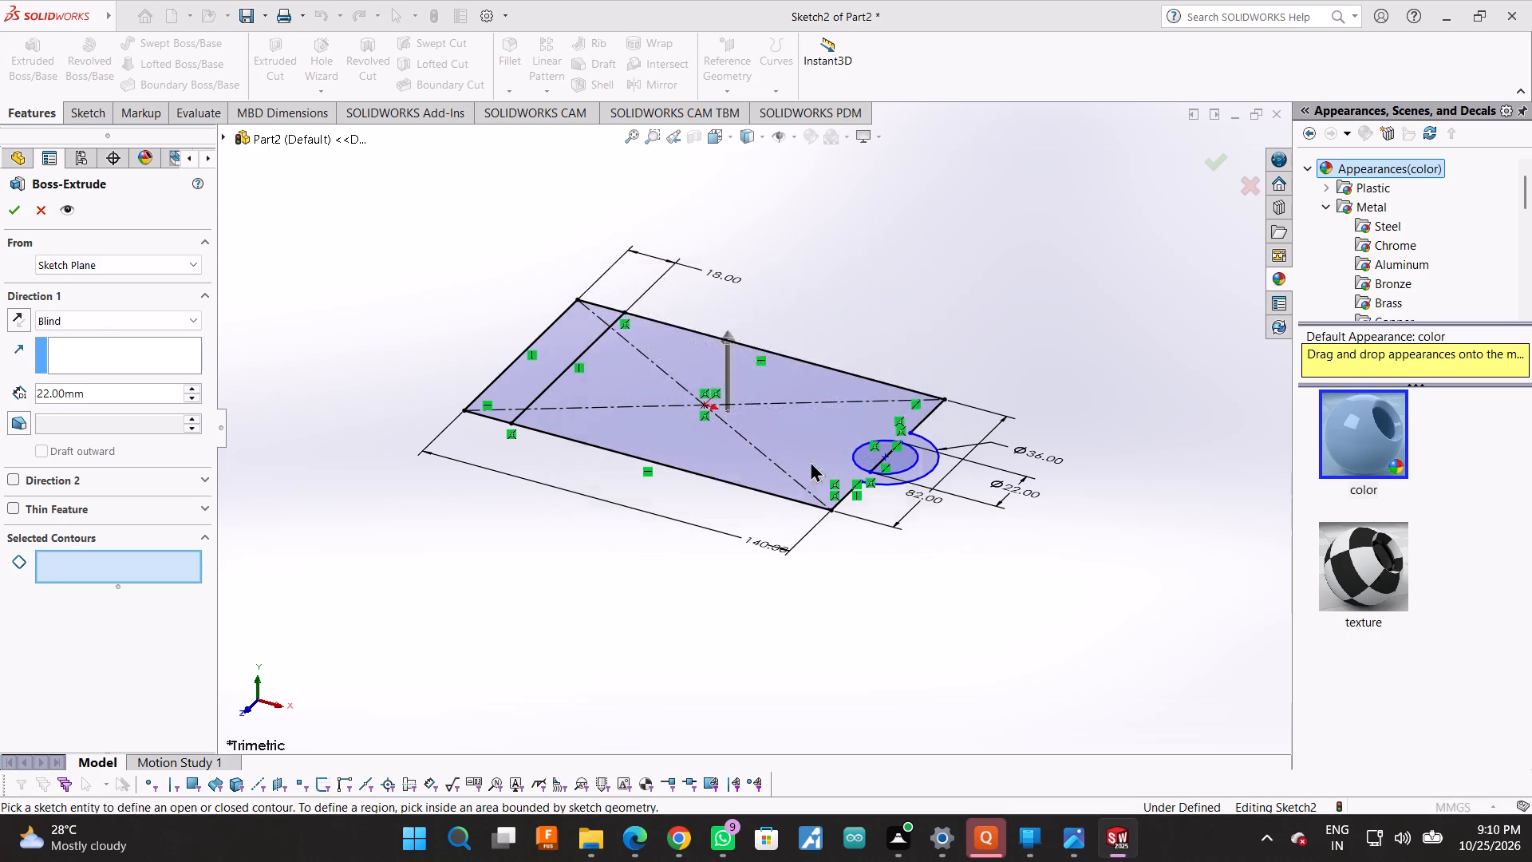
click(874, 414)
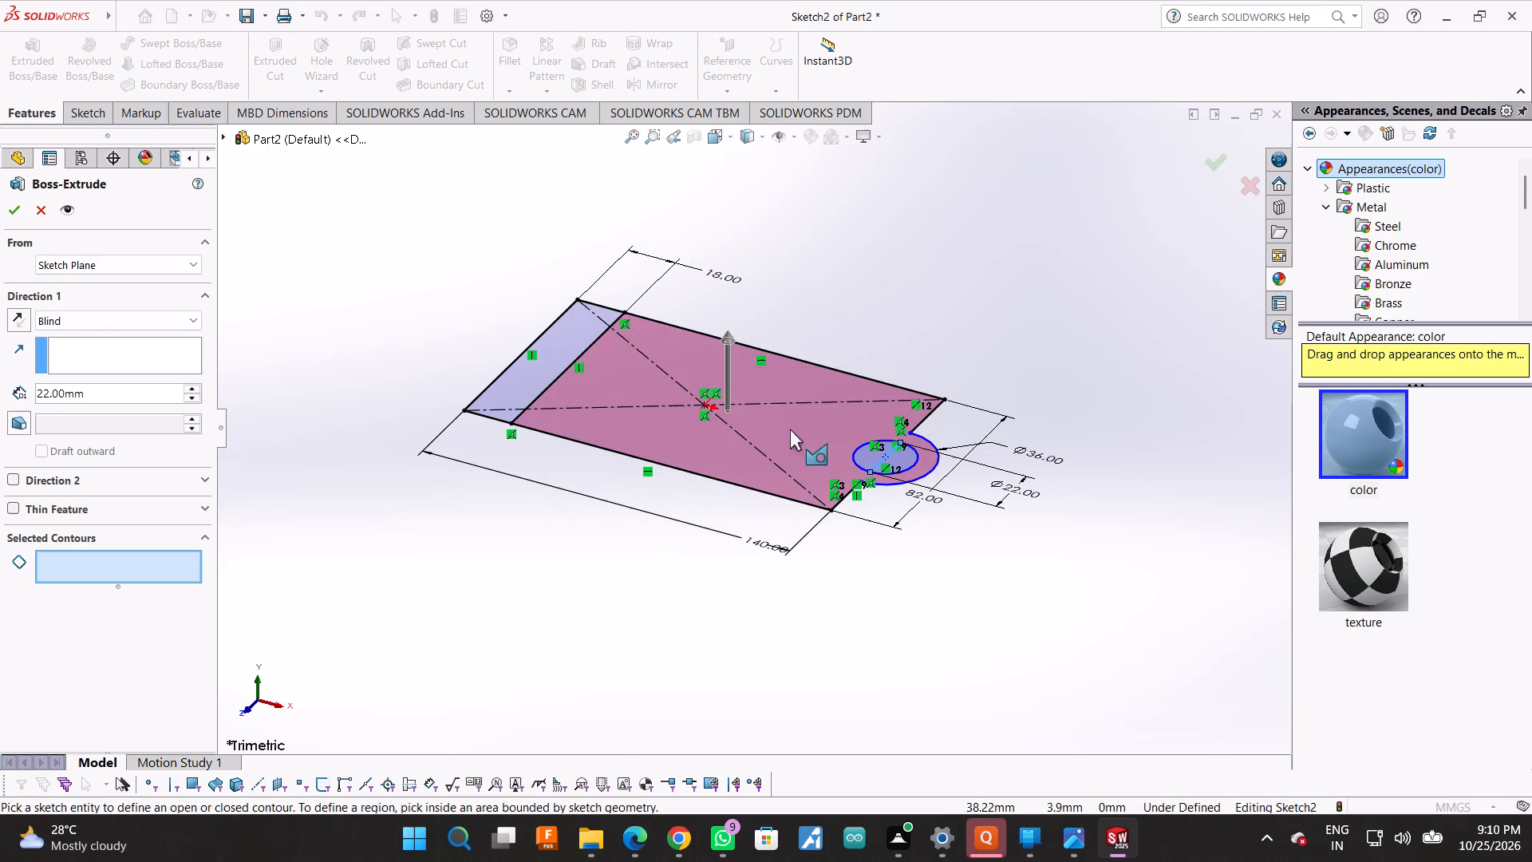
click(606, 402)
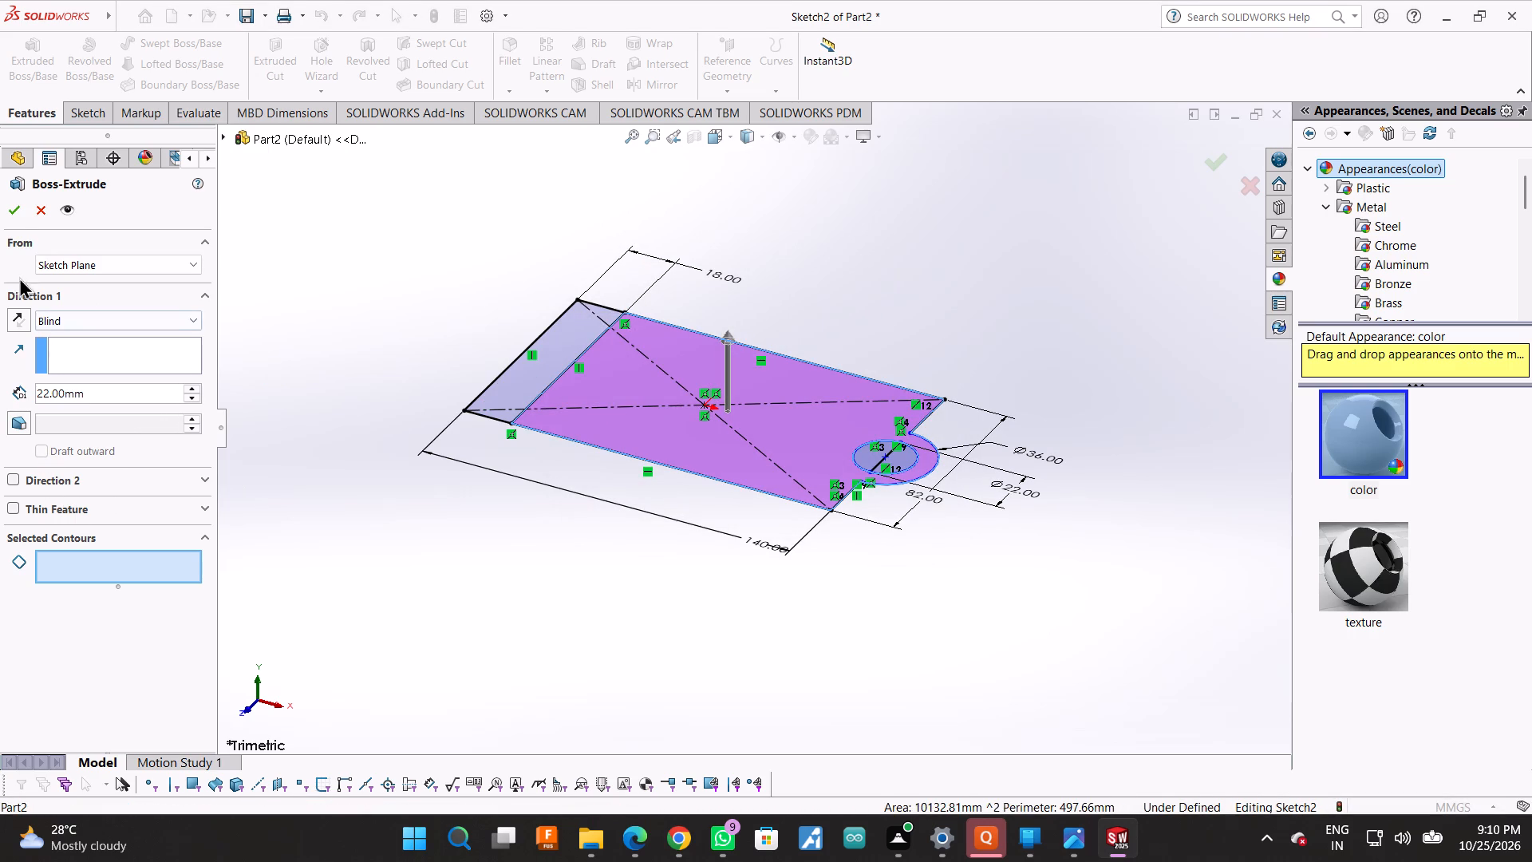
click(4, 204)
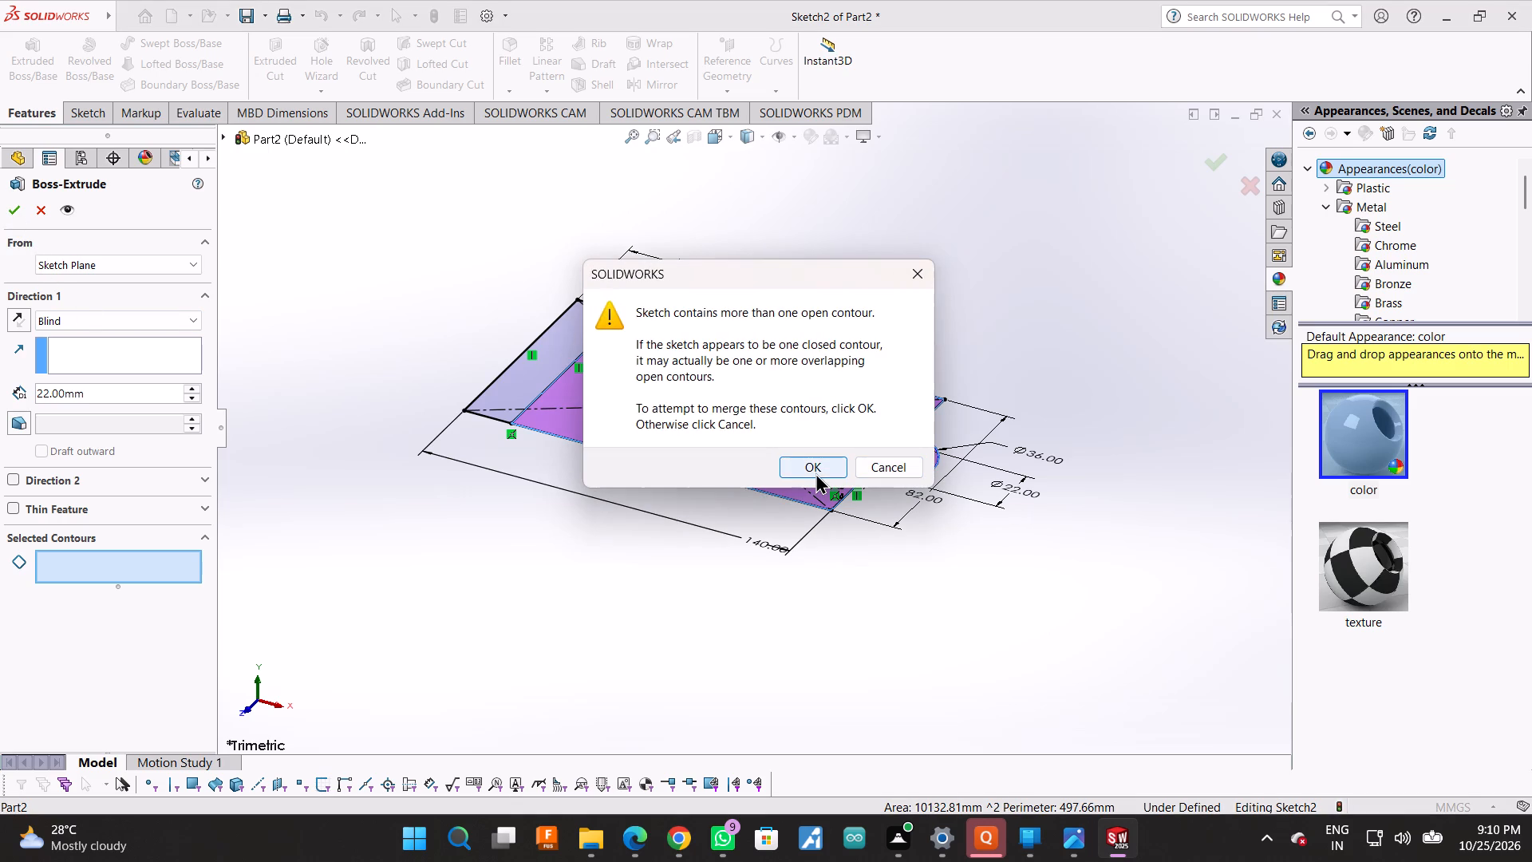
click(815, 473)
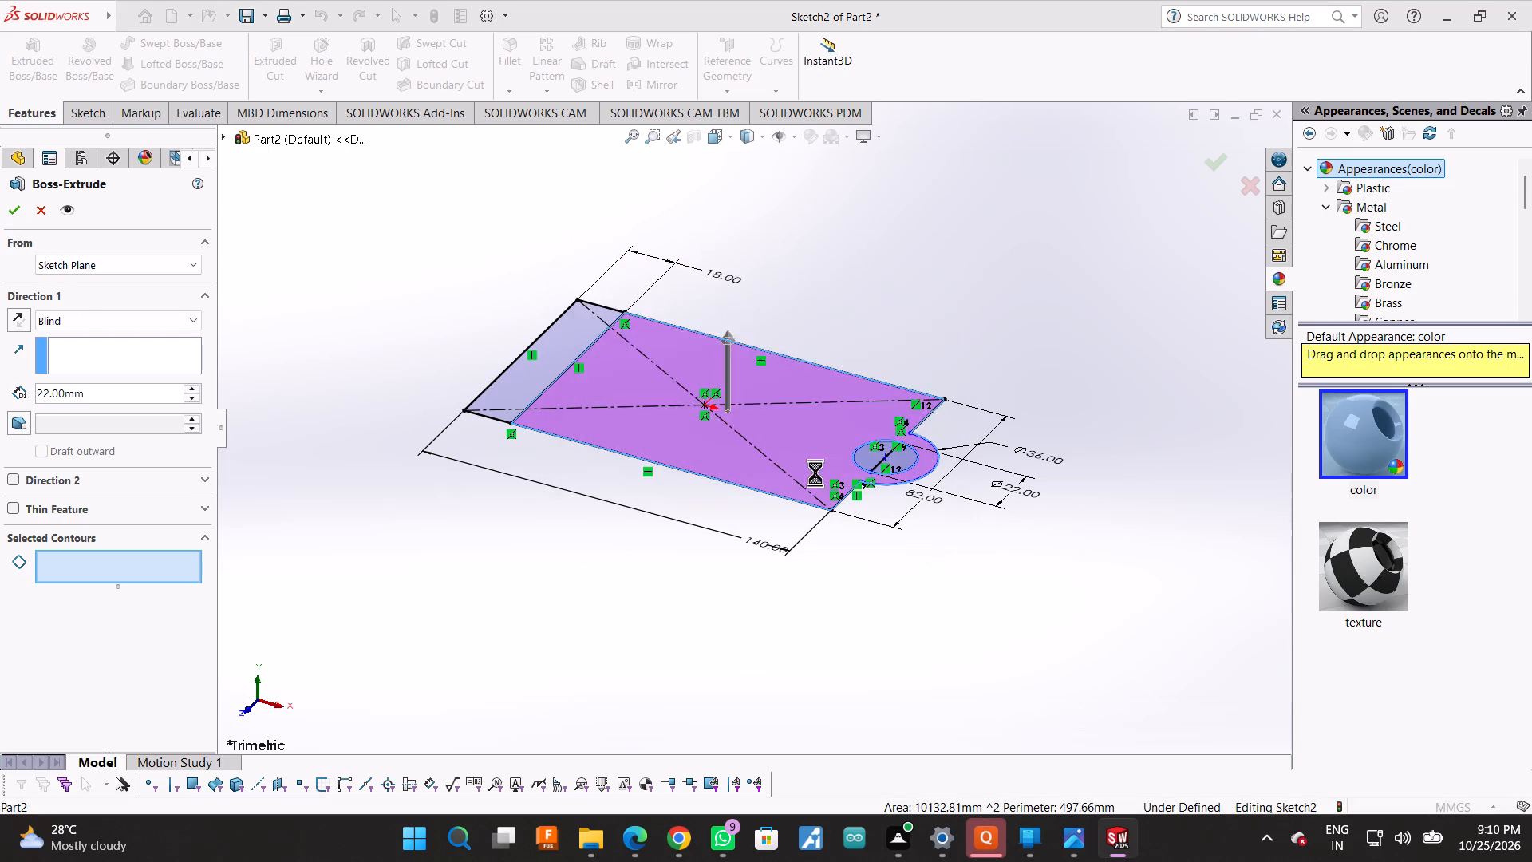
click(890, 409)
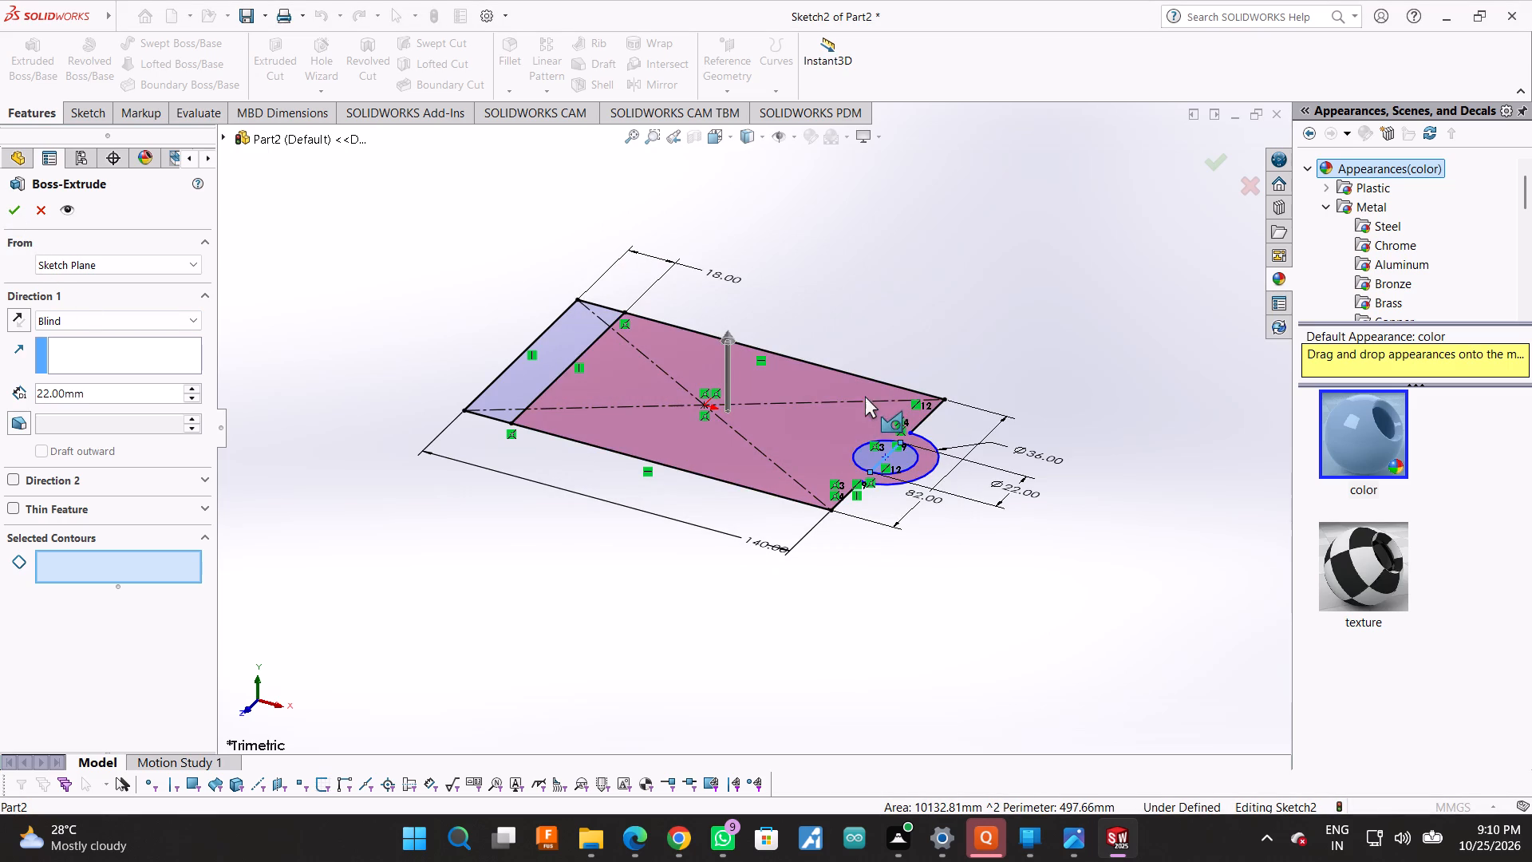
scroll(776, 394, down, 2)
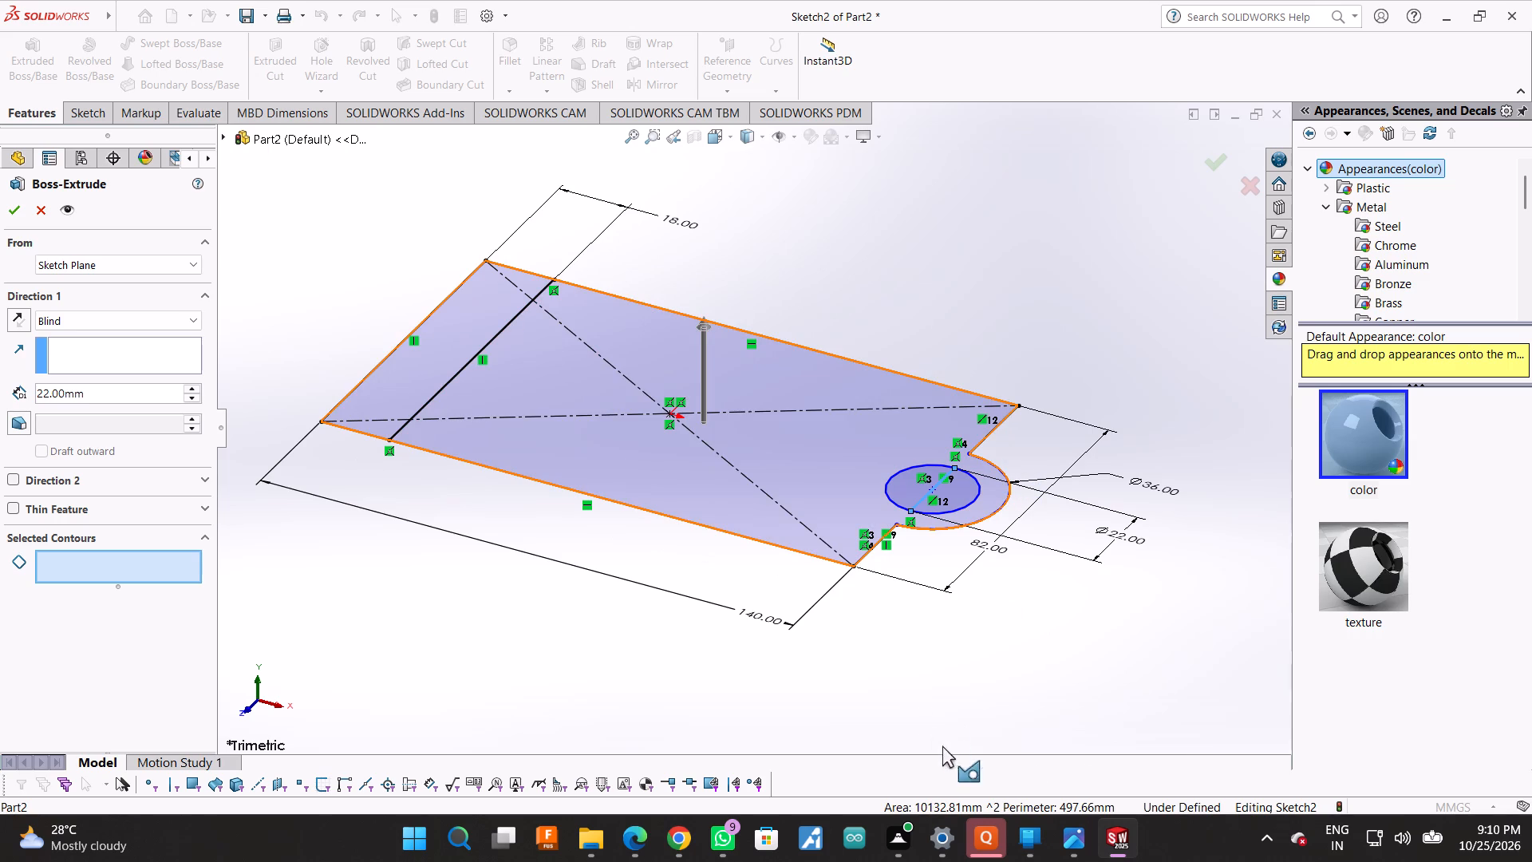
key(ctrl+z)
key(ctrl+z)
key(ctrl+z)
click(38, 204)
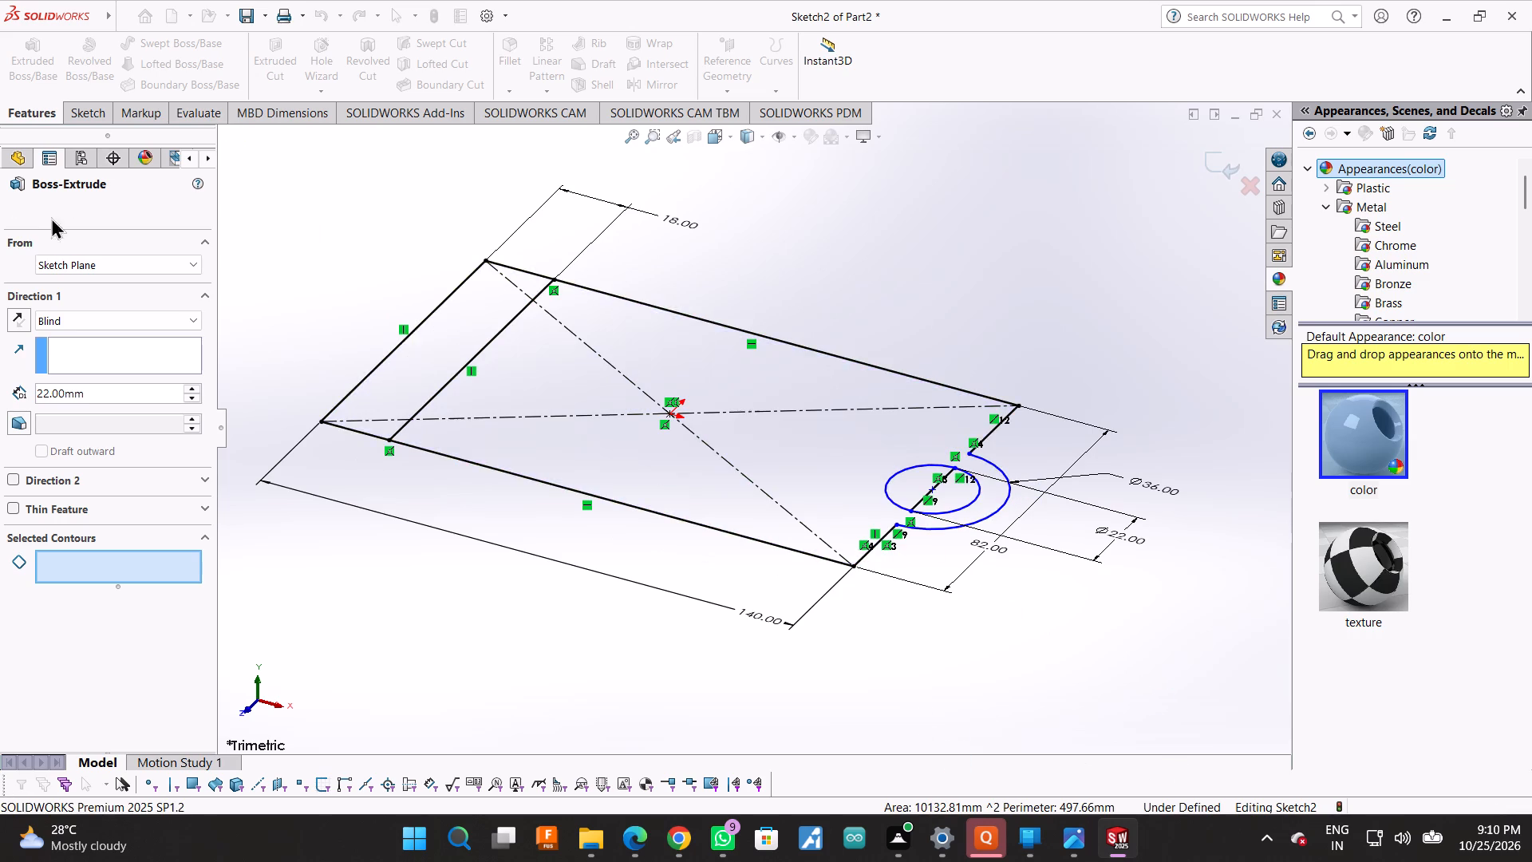
Undo the 18 mm dimension, the full-height vertical line and its horizontal segments at the end opposite the lug.
key(ctrl+z)
key(ctrl+z)
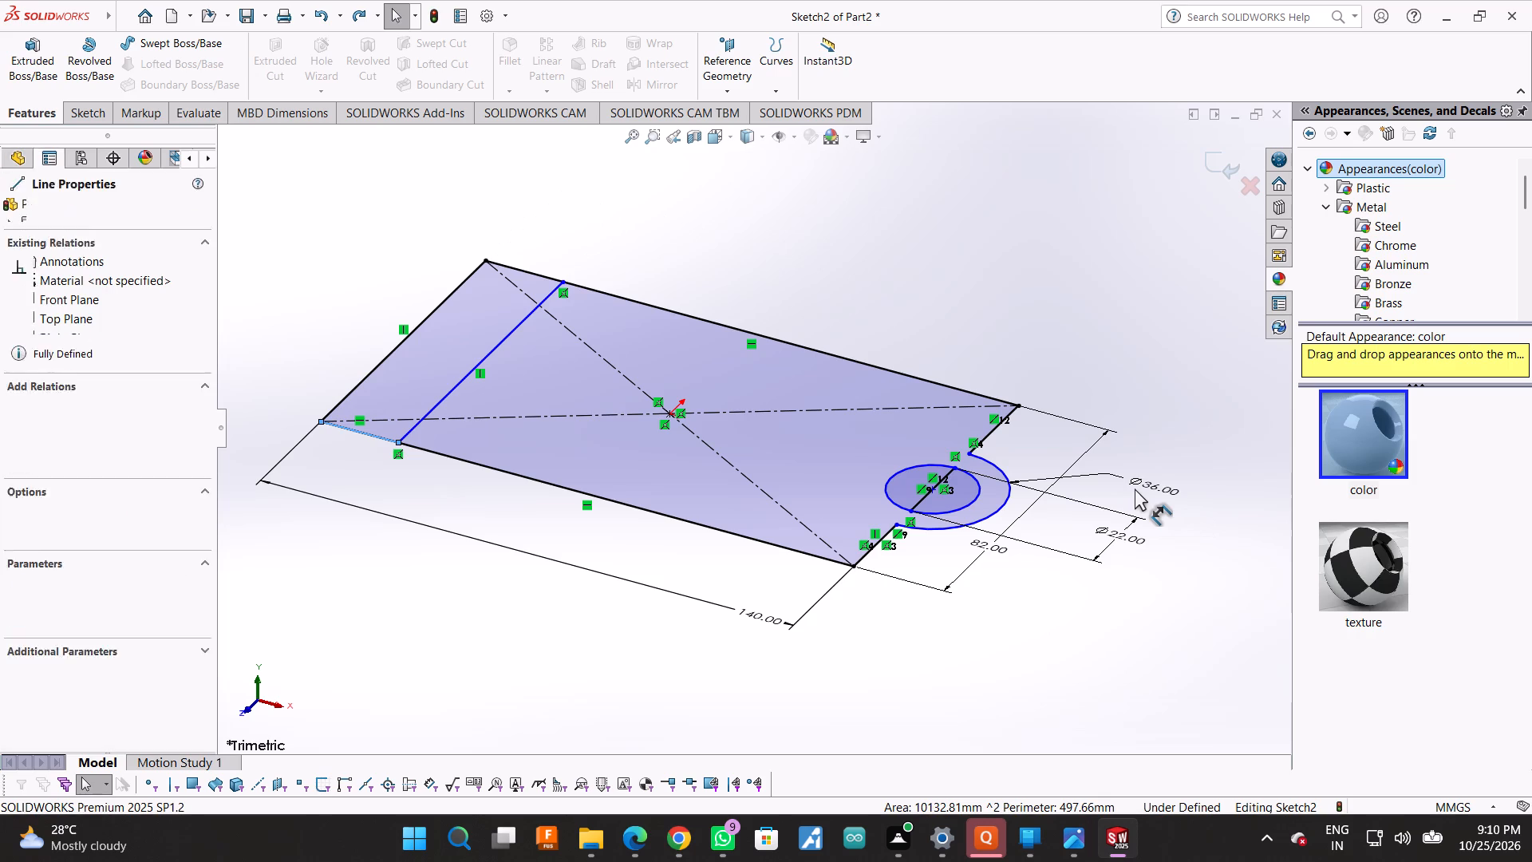
key(ctrl+z)
key(ctrl+z)
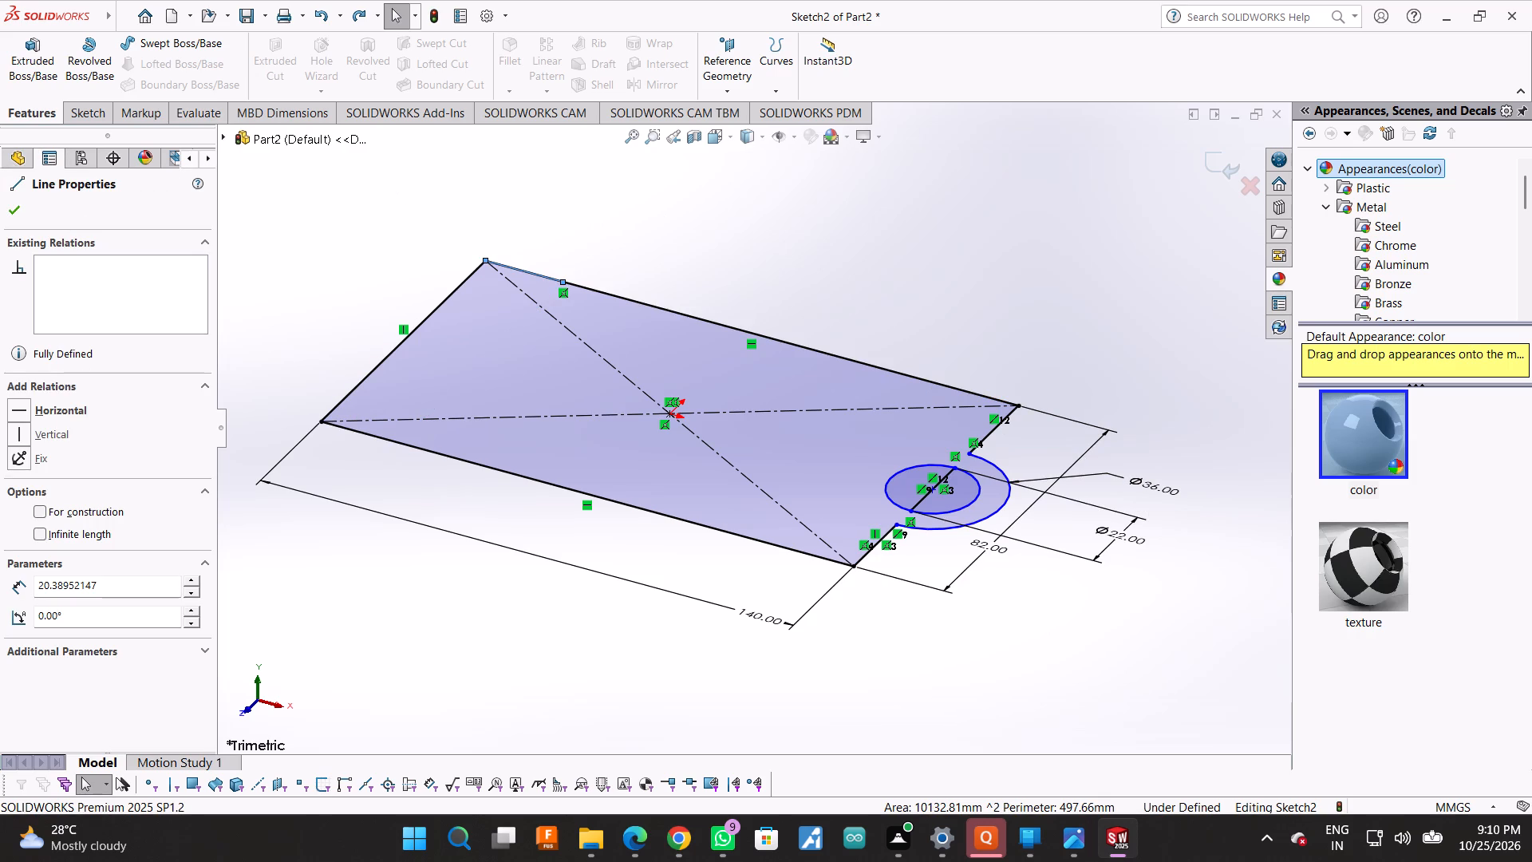
click(19, 207)
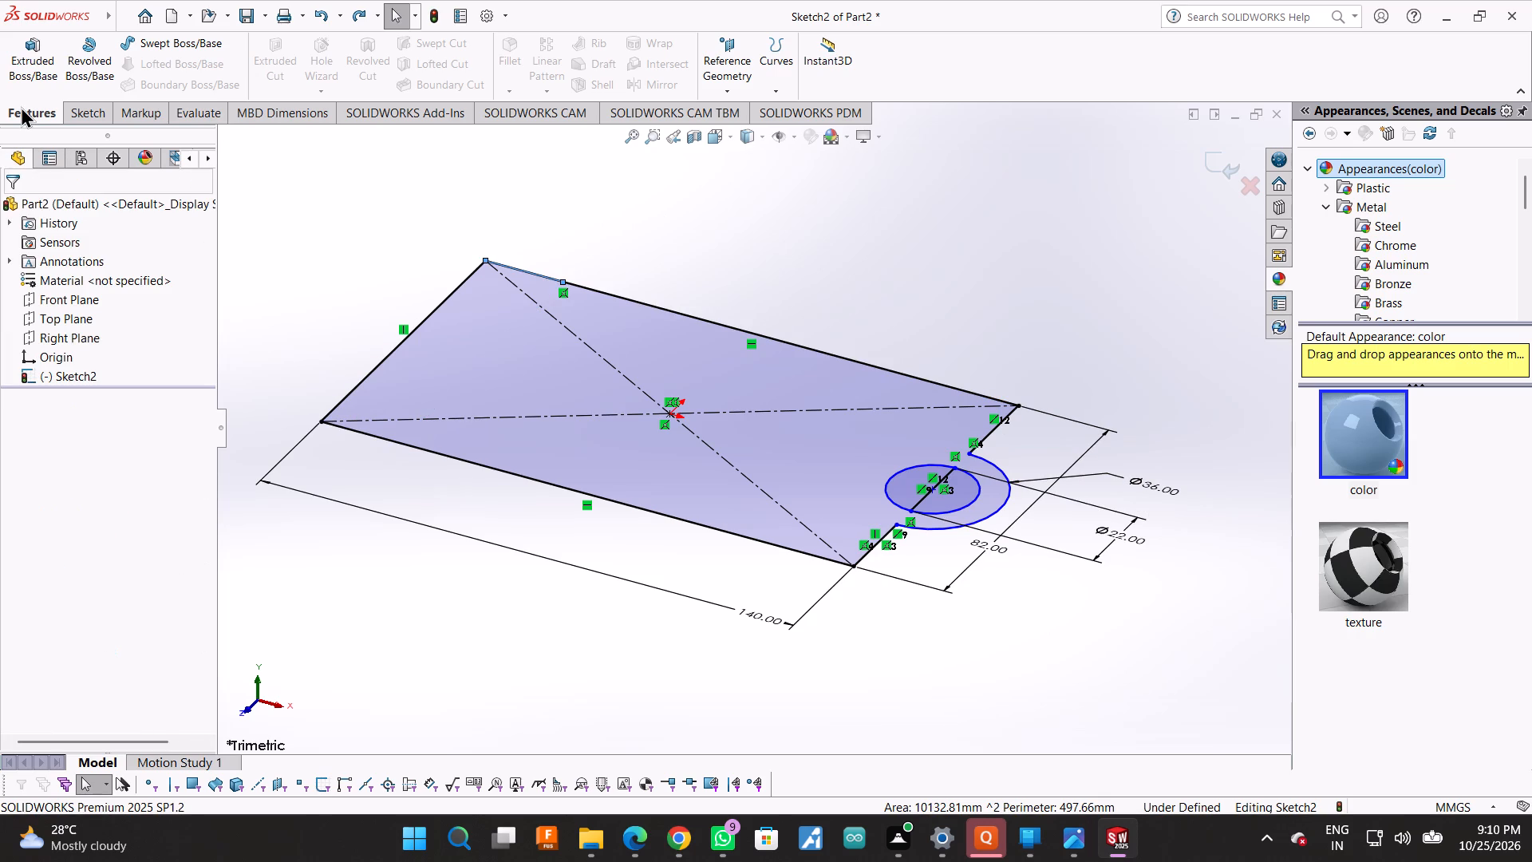
click(21, 106)
key(ctrl+z)
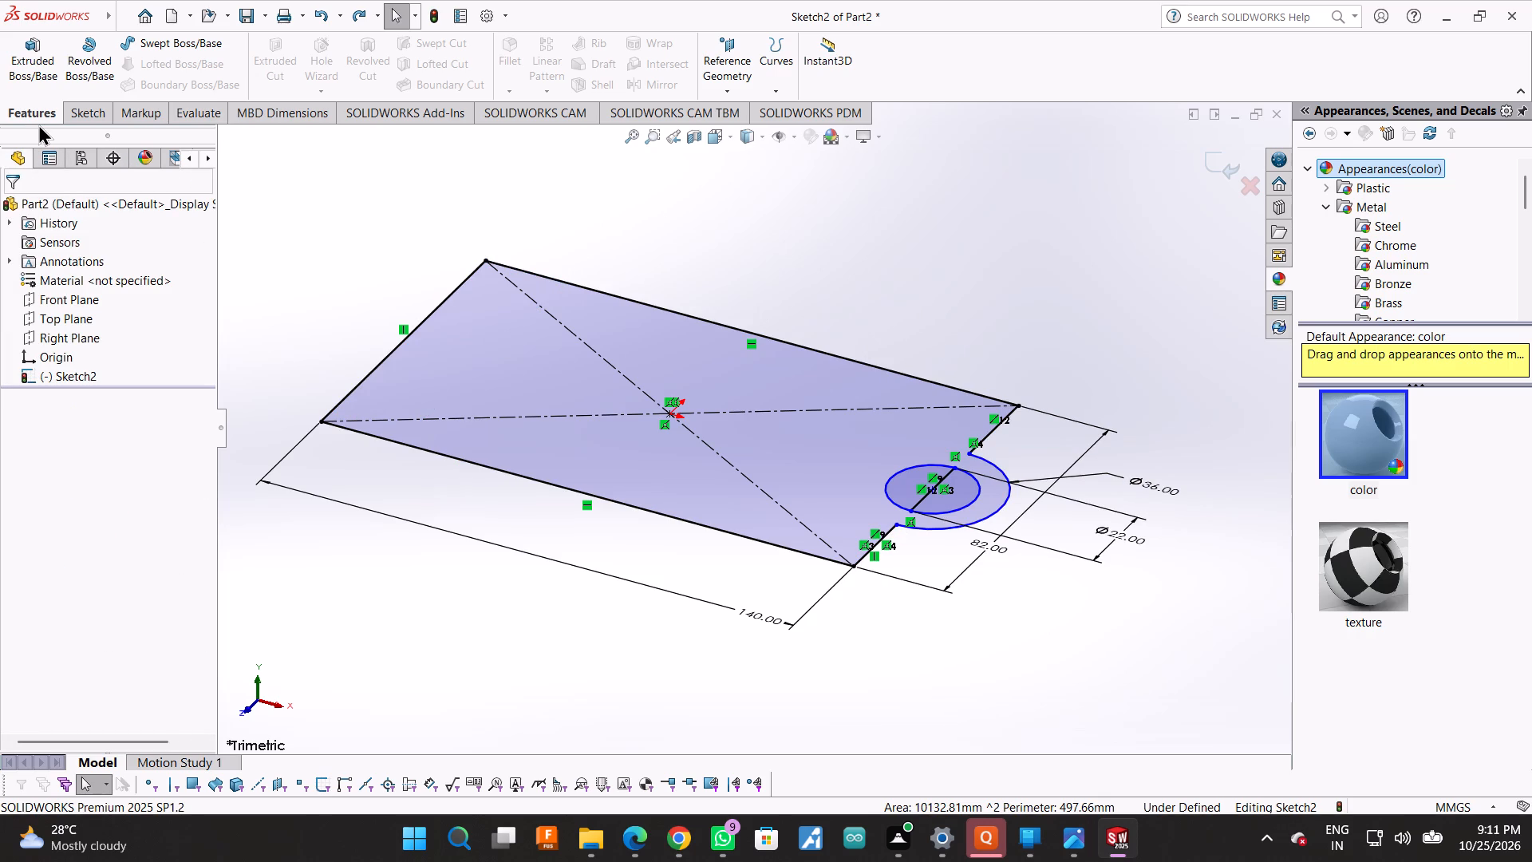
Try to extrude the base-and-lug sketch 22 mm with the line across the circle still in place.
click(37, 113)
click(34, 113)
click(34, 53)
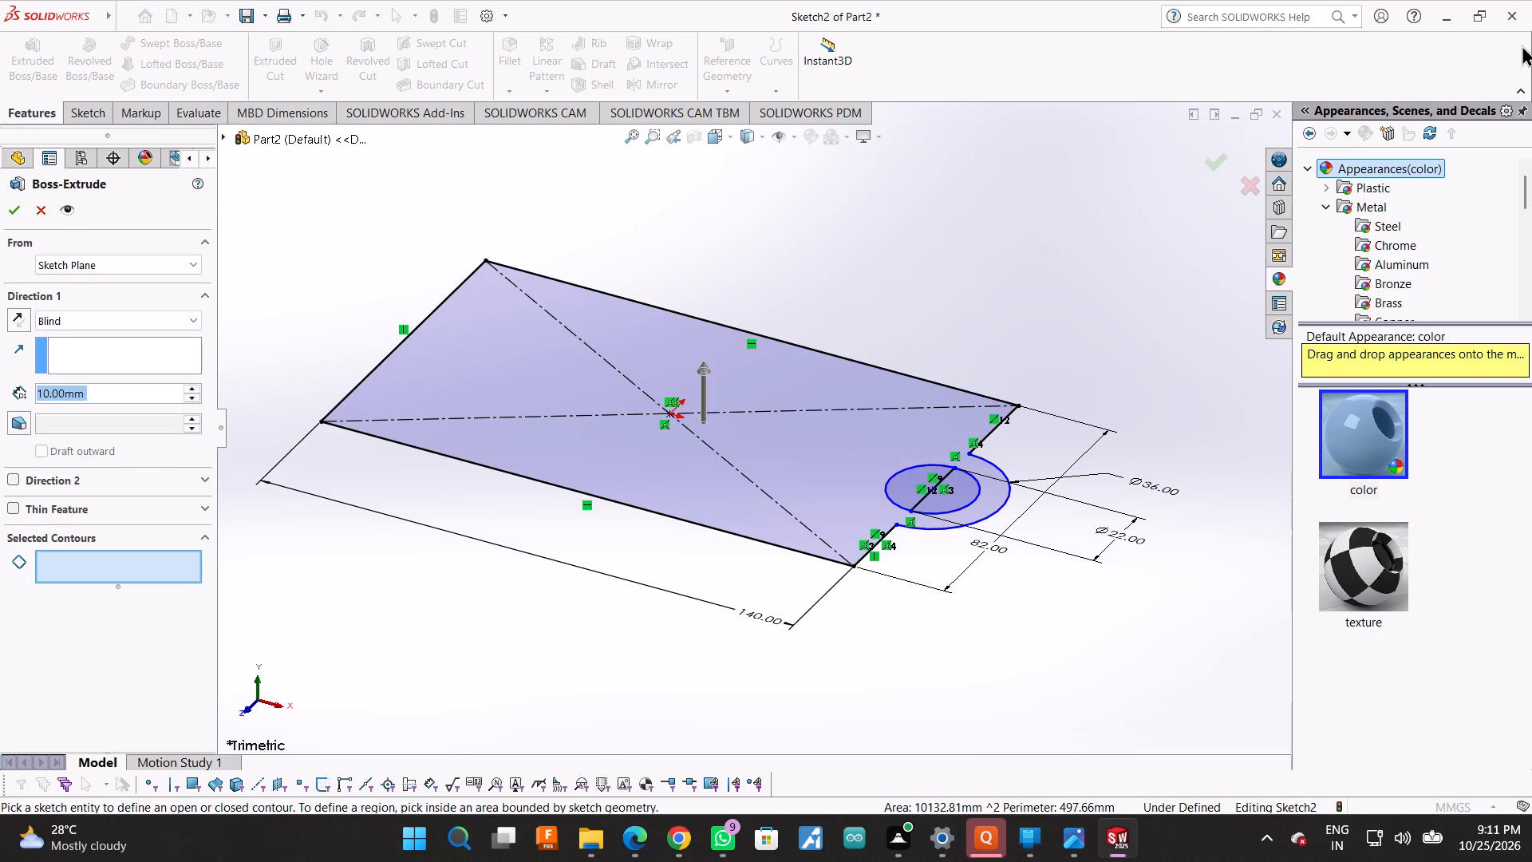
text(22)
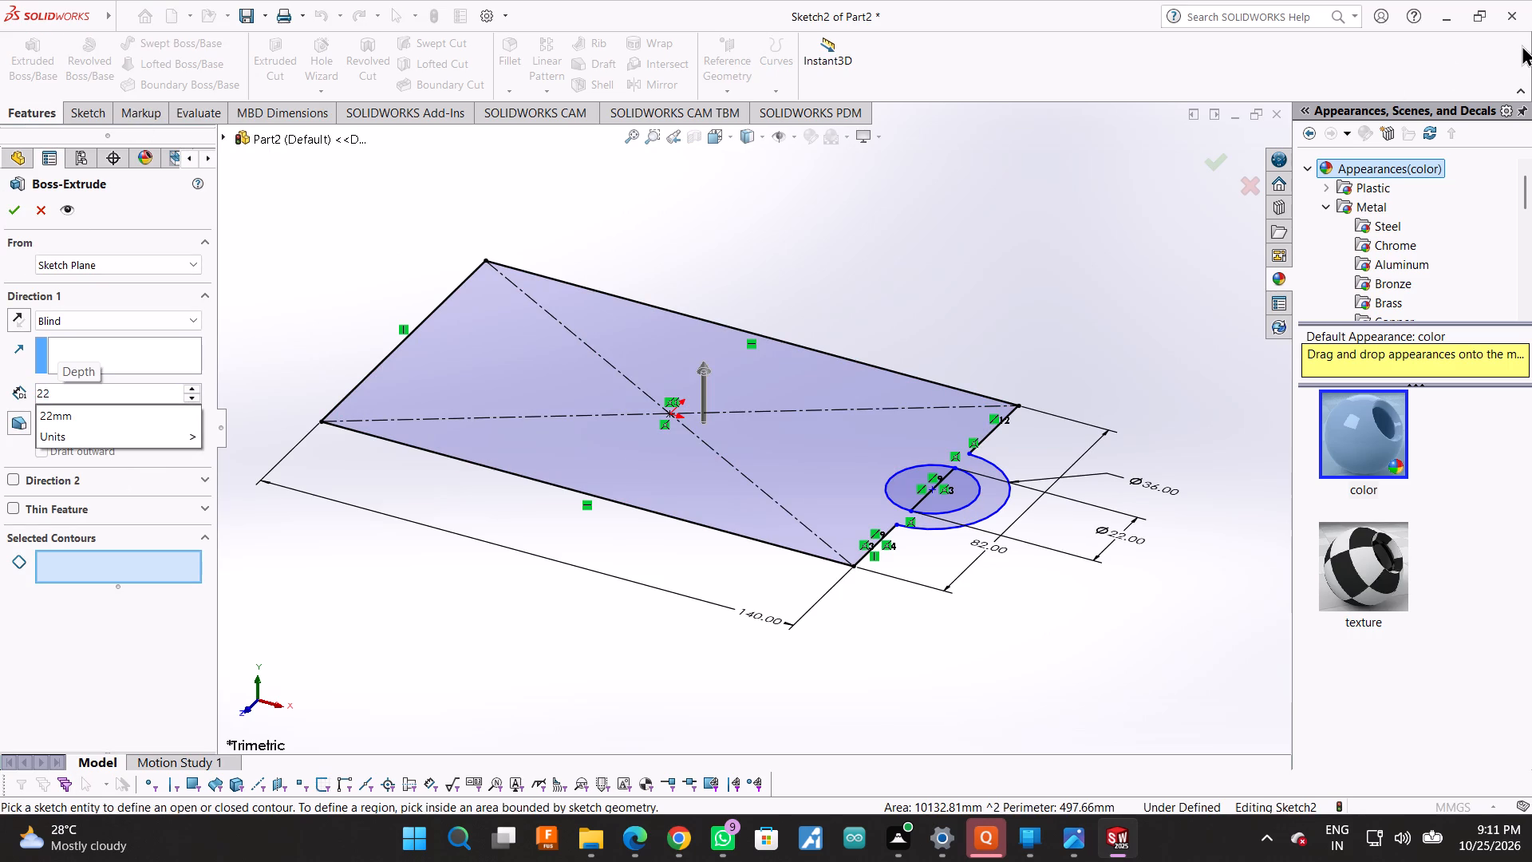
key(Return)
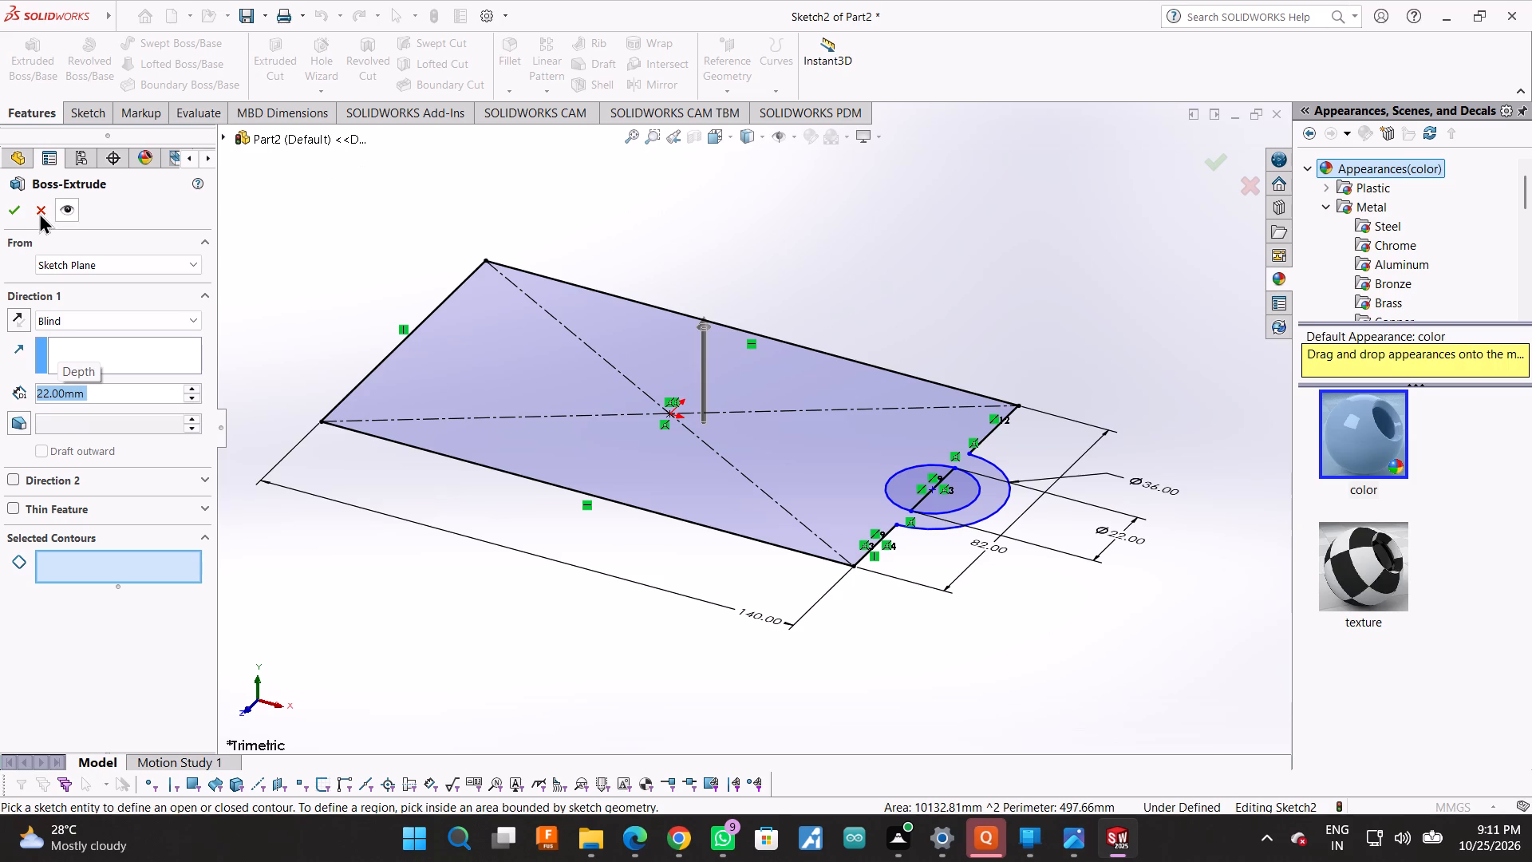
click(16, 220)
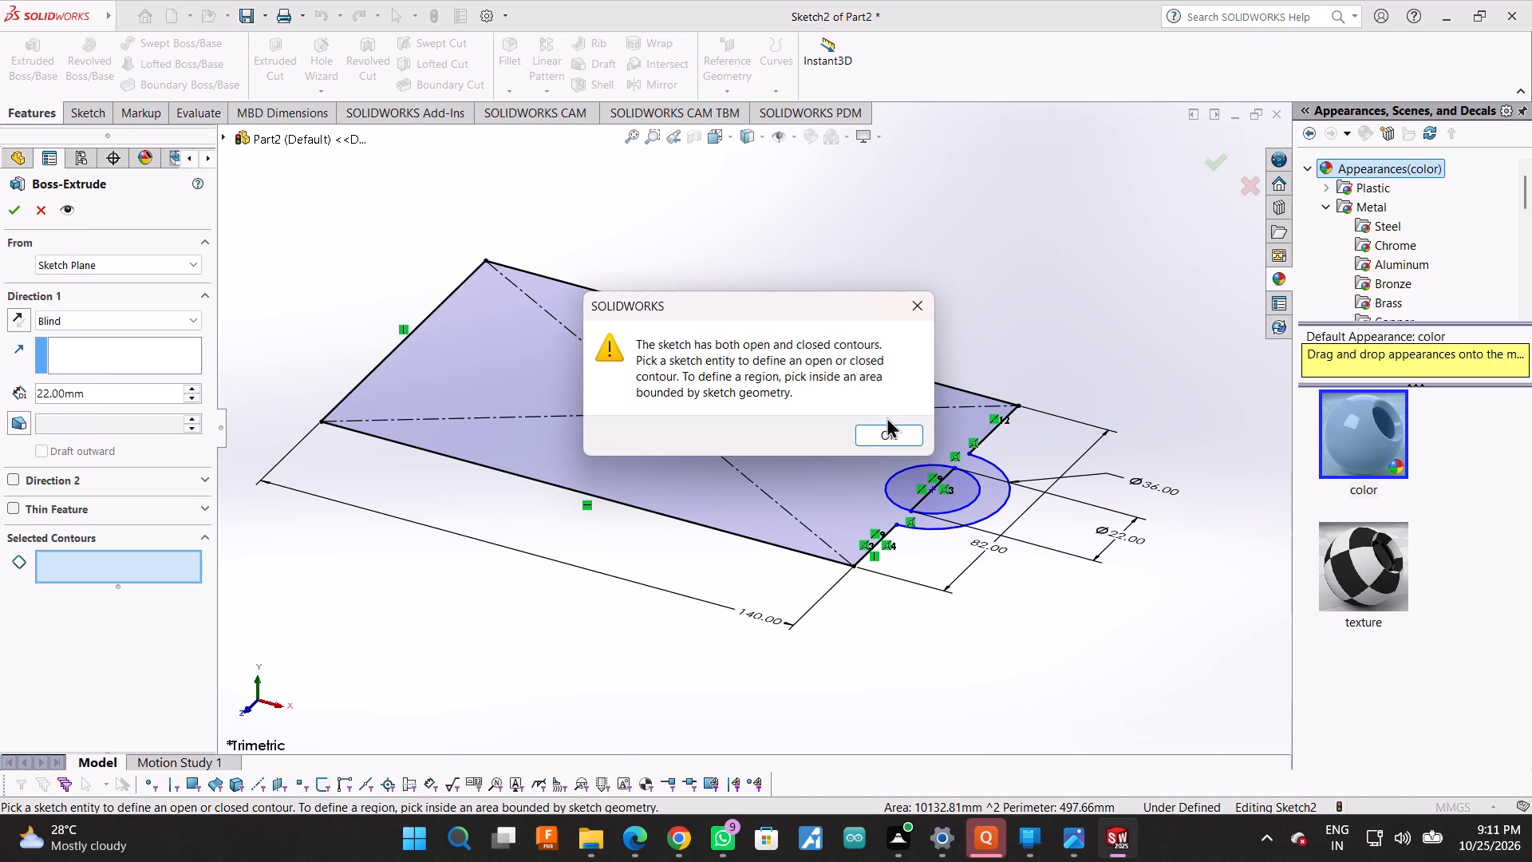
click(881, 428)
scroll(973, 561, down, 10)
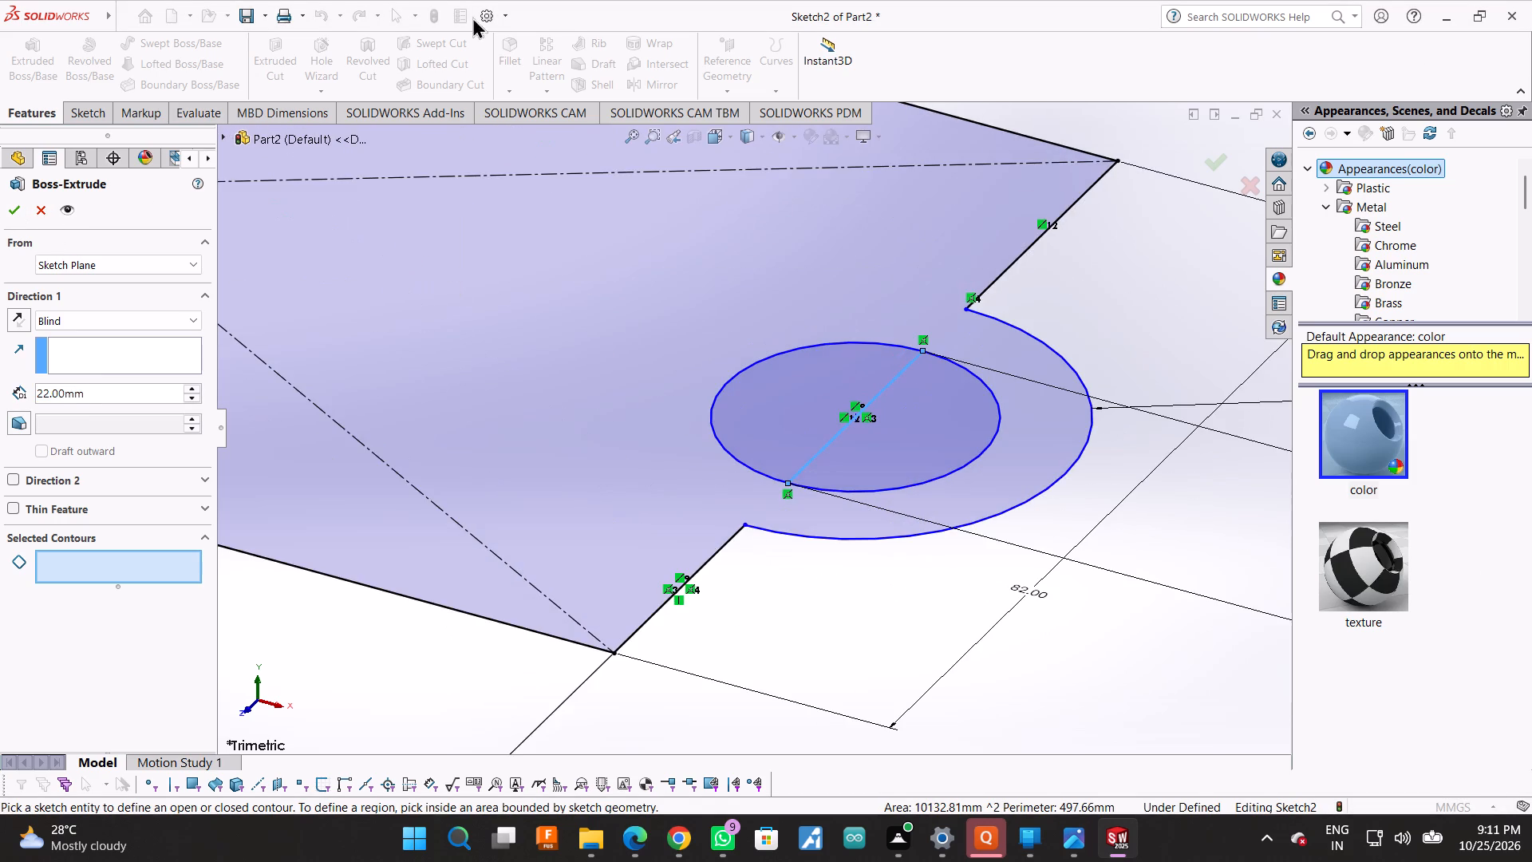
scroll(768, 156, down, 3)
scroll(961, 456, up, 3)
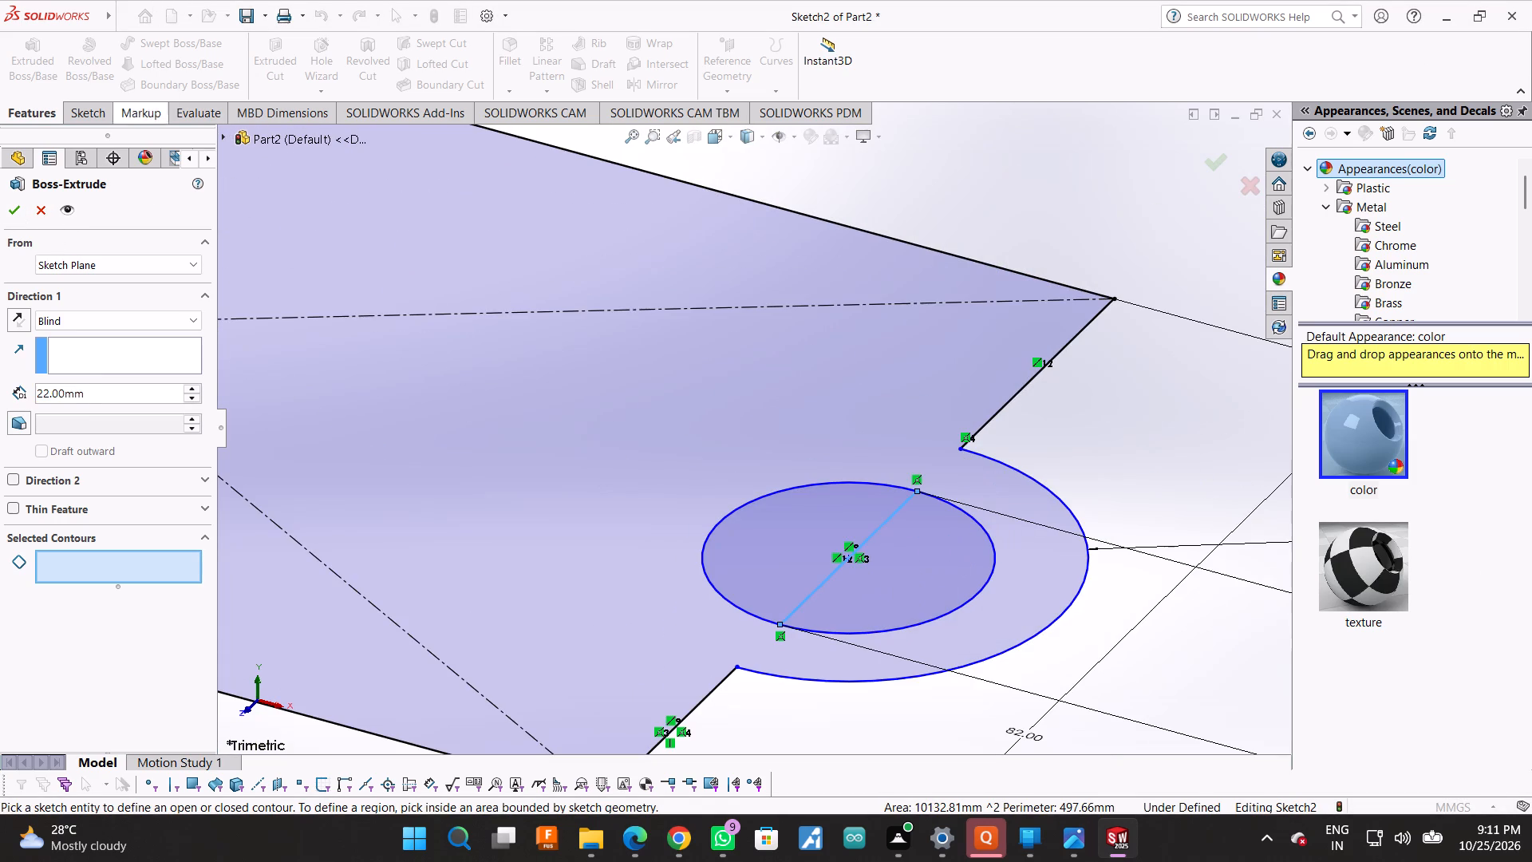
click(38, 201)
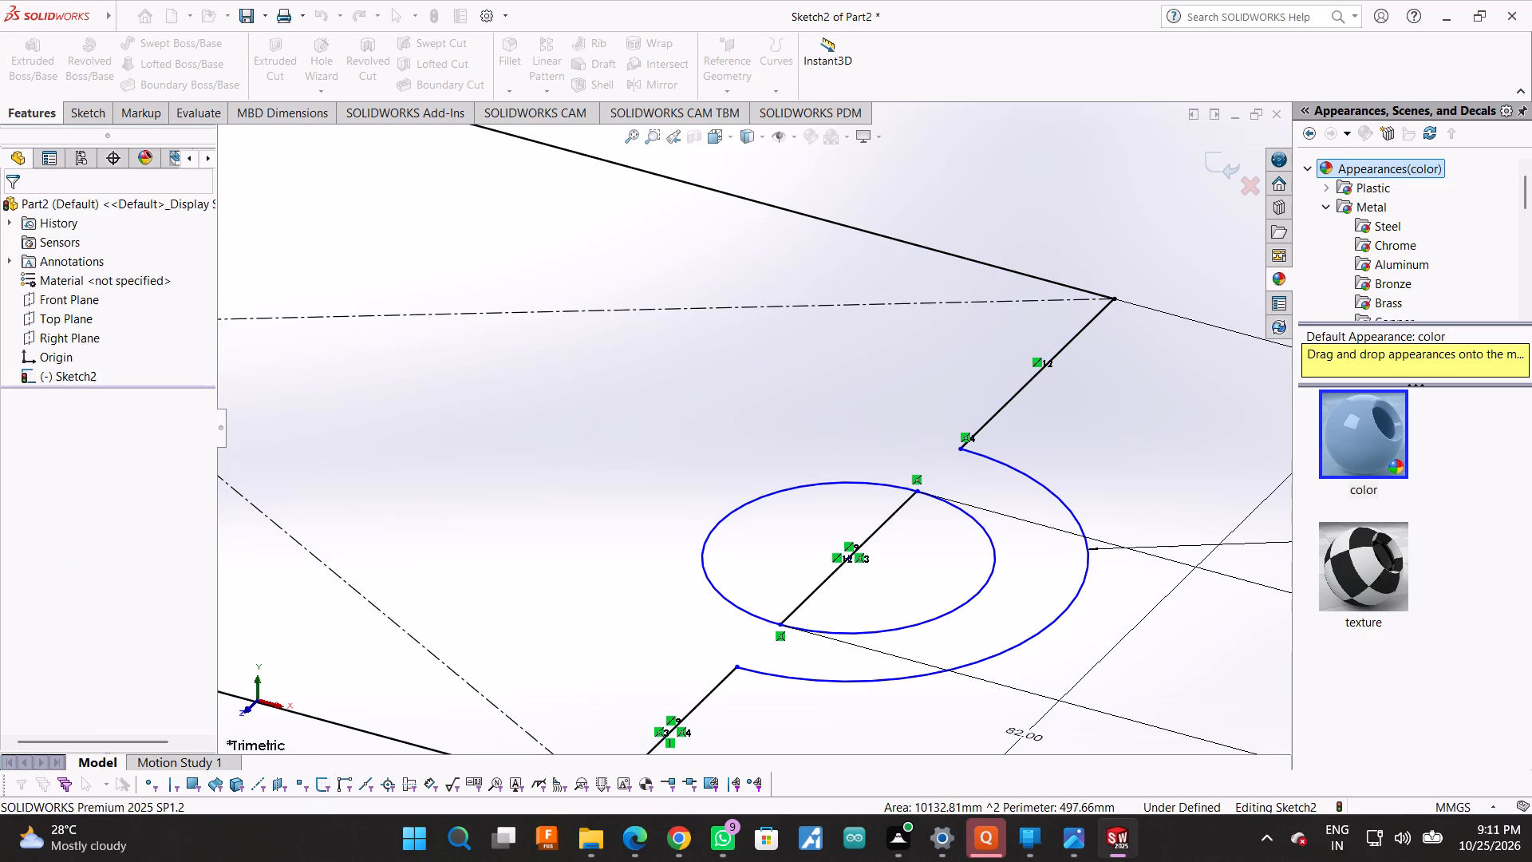
Trim away the leftover line segment crossing the inside of the 22 mm circle.
click(88, 103)
click(247, 47)
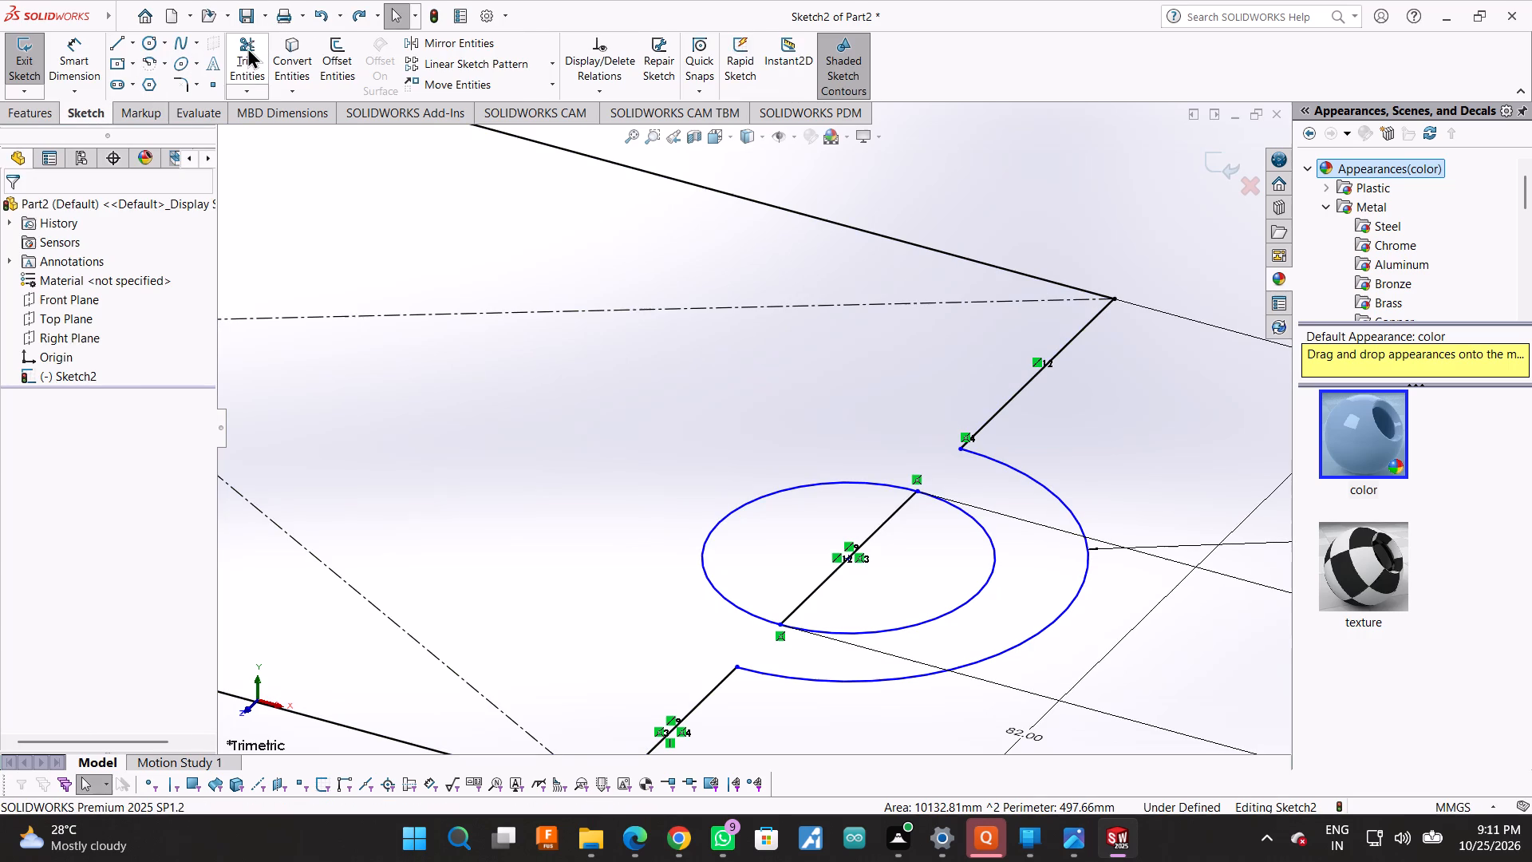
drag(800, 535, 884, 558)
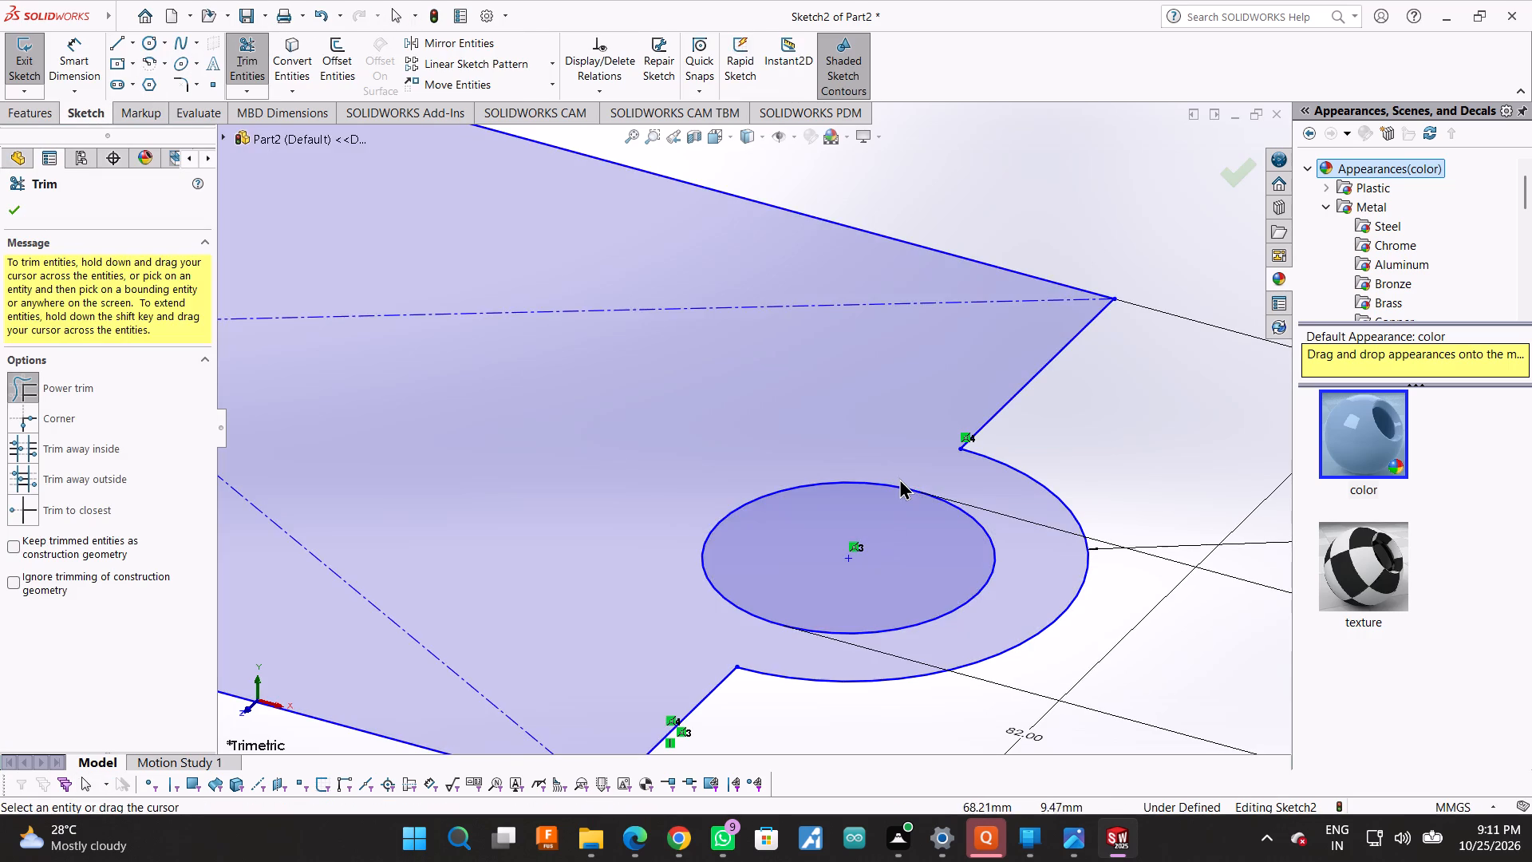
scroll(906, 468, up, 4)
scroll(754, 558, up, 2)
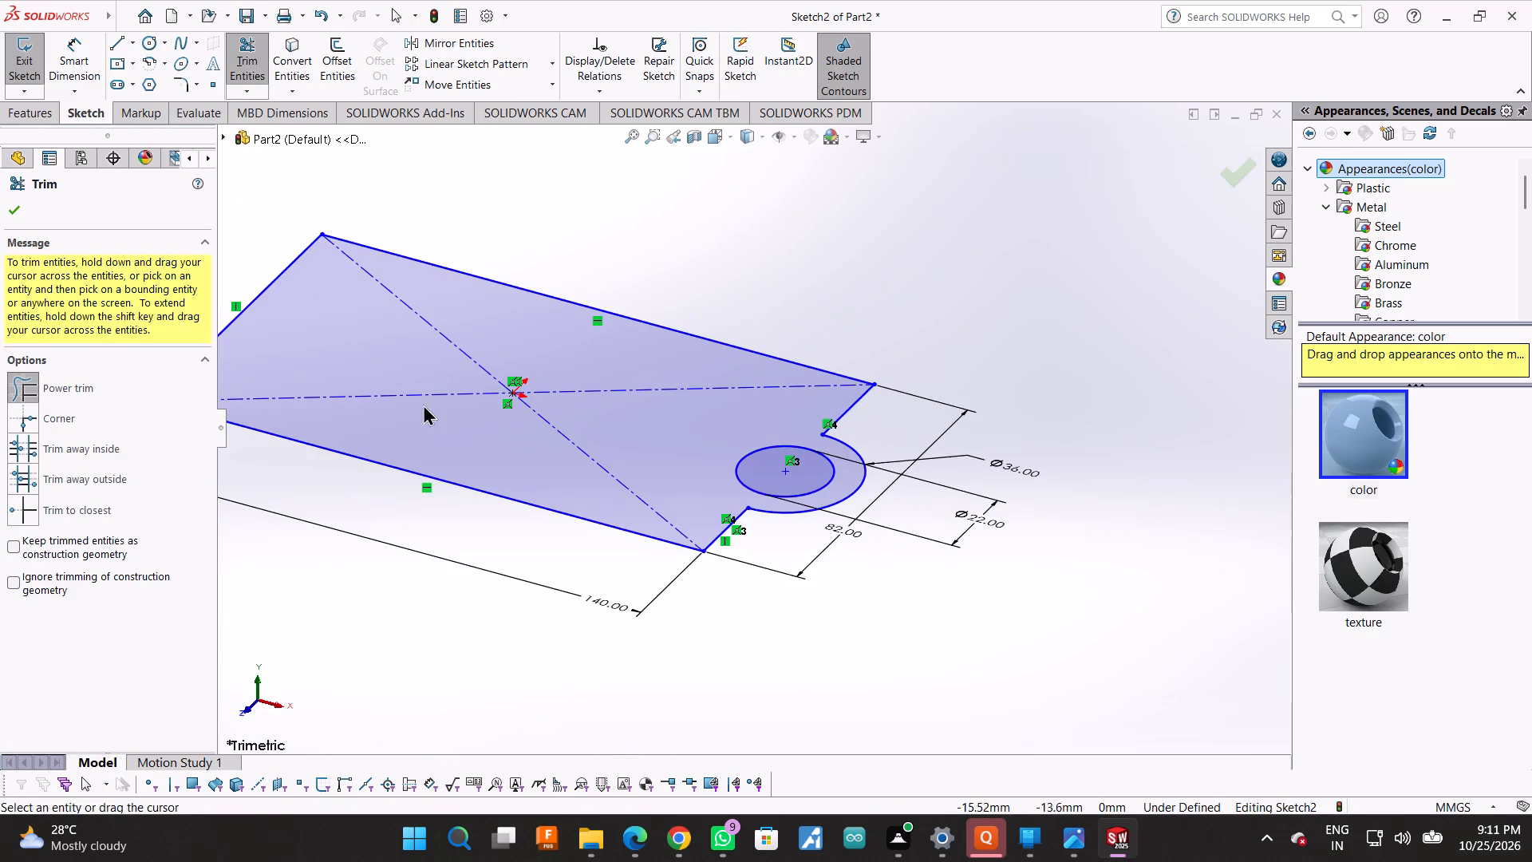
scroll(421, 404, up, 2)
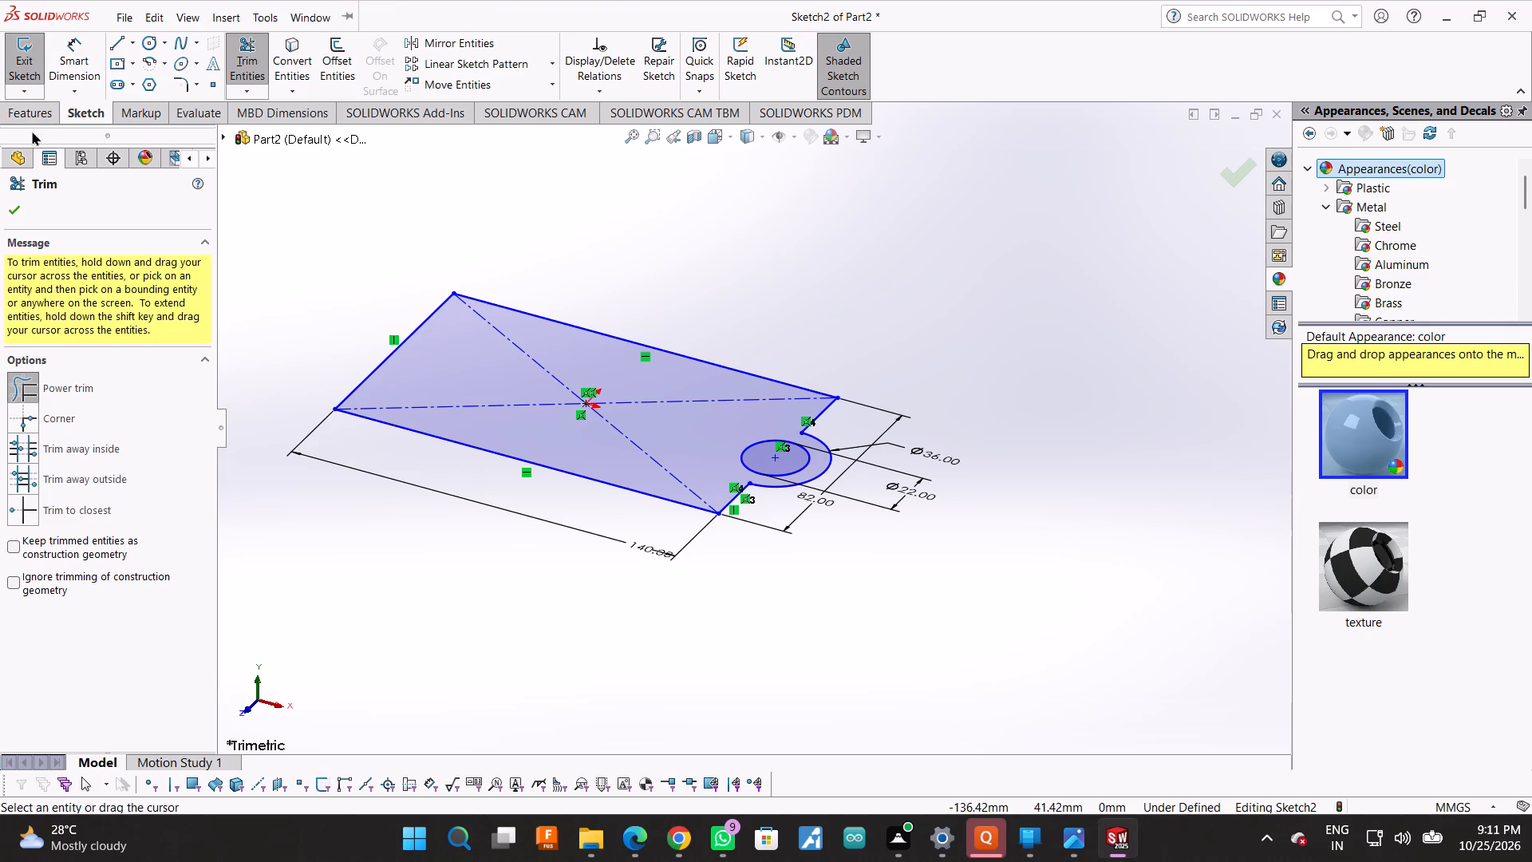
click(6, 219)
Extrude the base-and-lug profile as a blind boss with a depth of 22 mm.
click(18, 121)
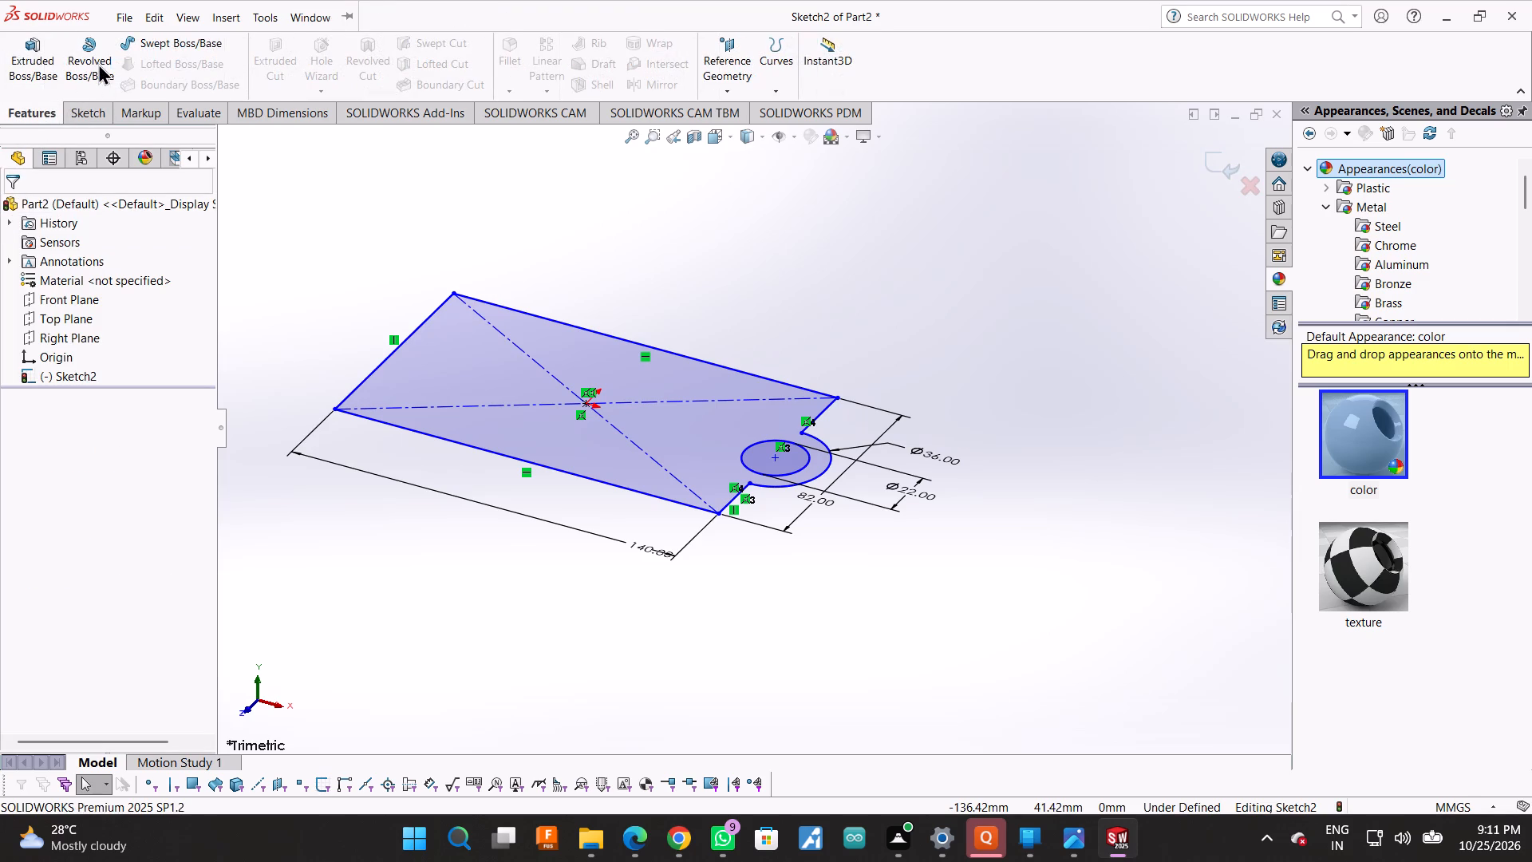
click(43, 49)
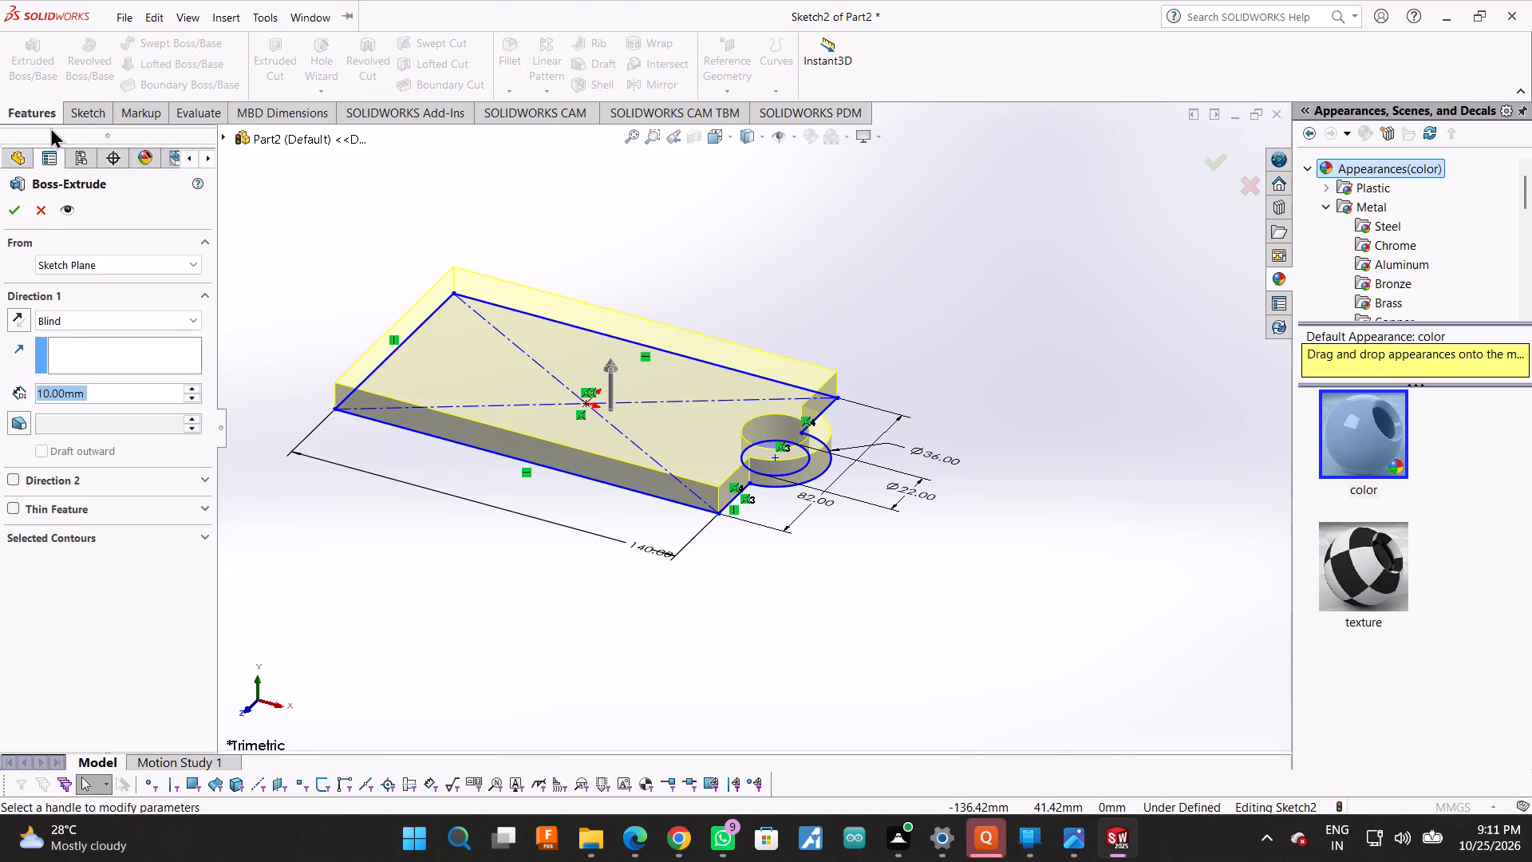
key(1)
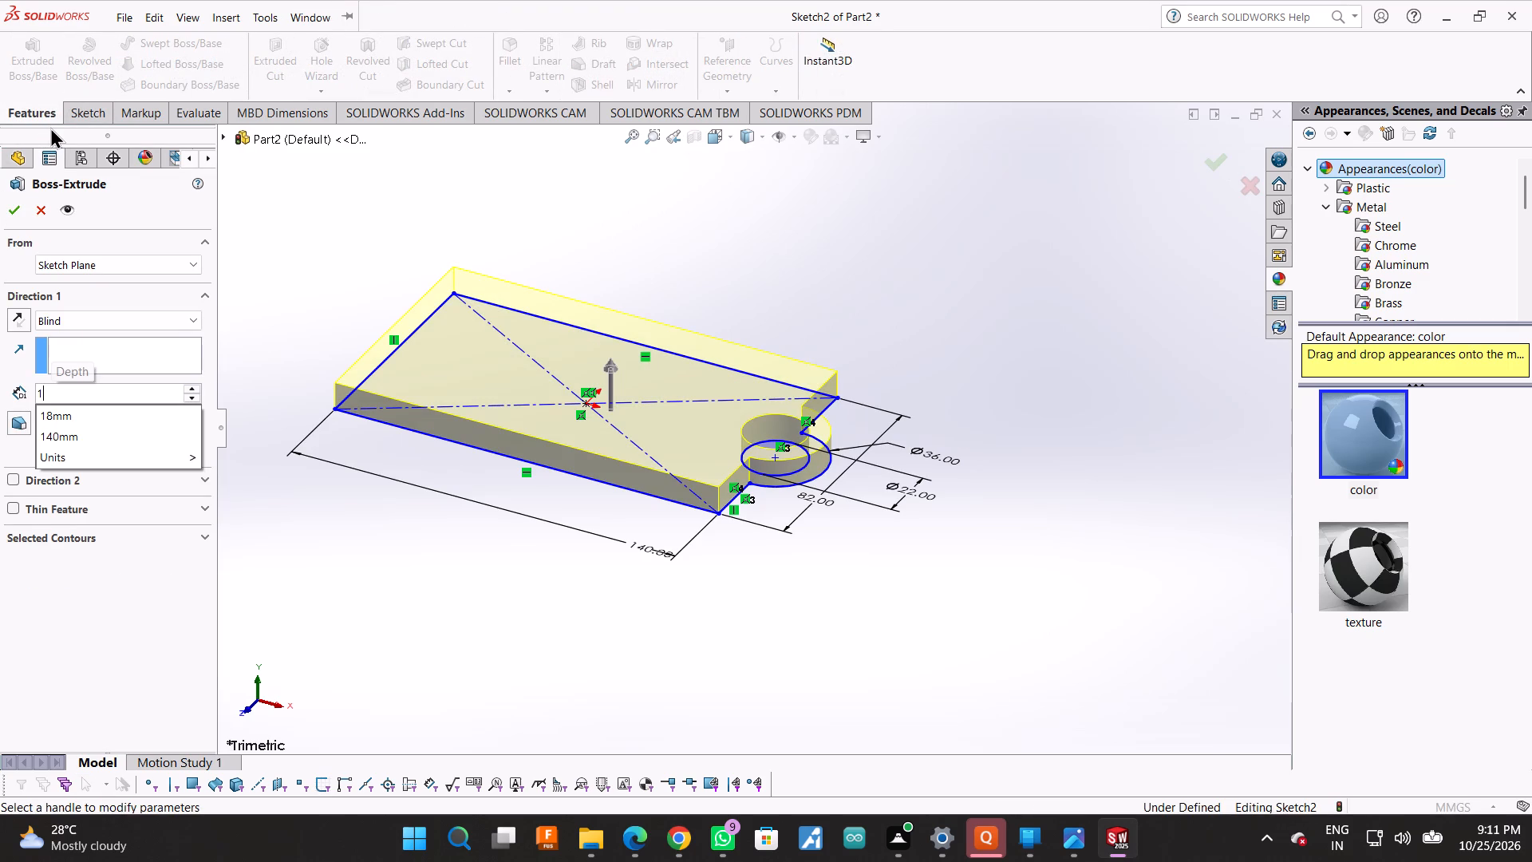
key(BackSpace)
text(22)
key(Return)
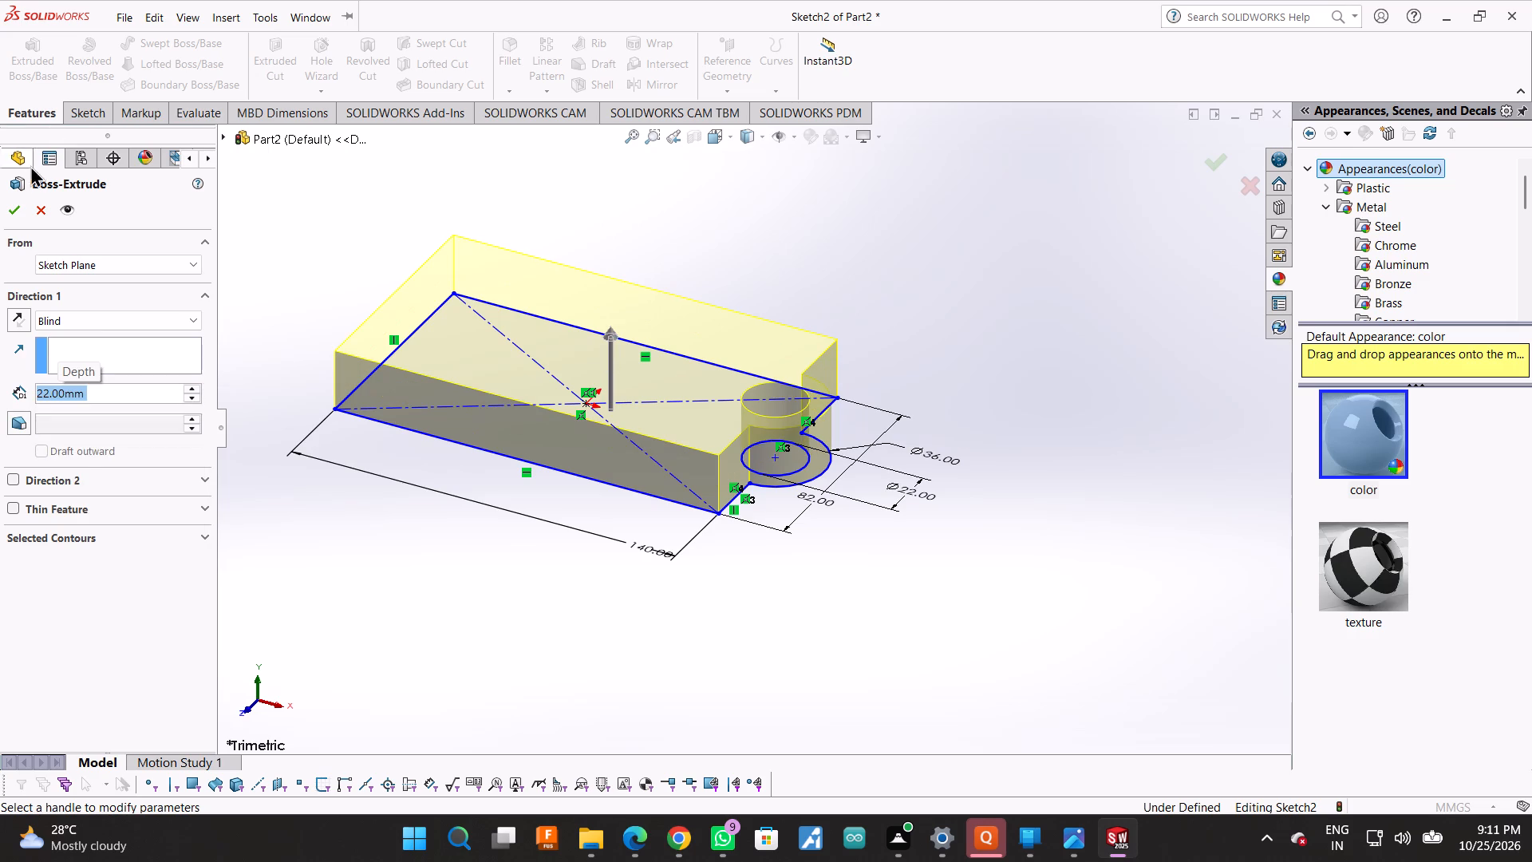
click(14, 201)
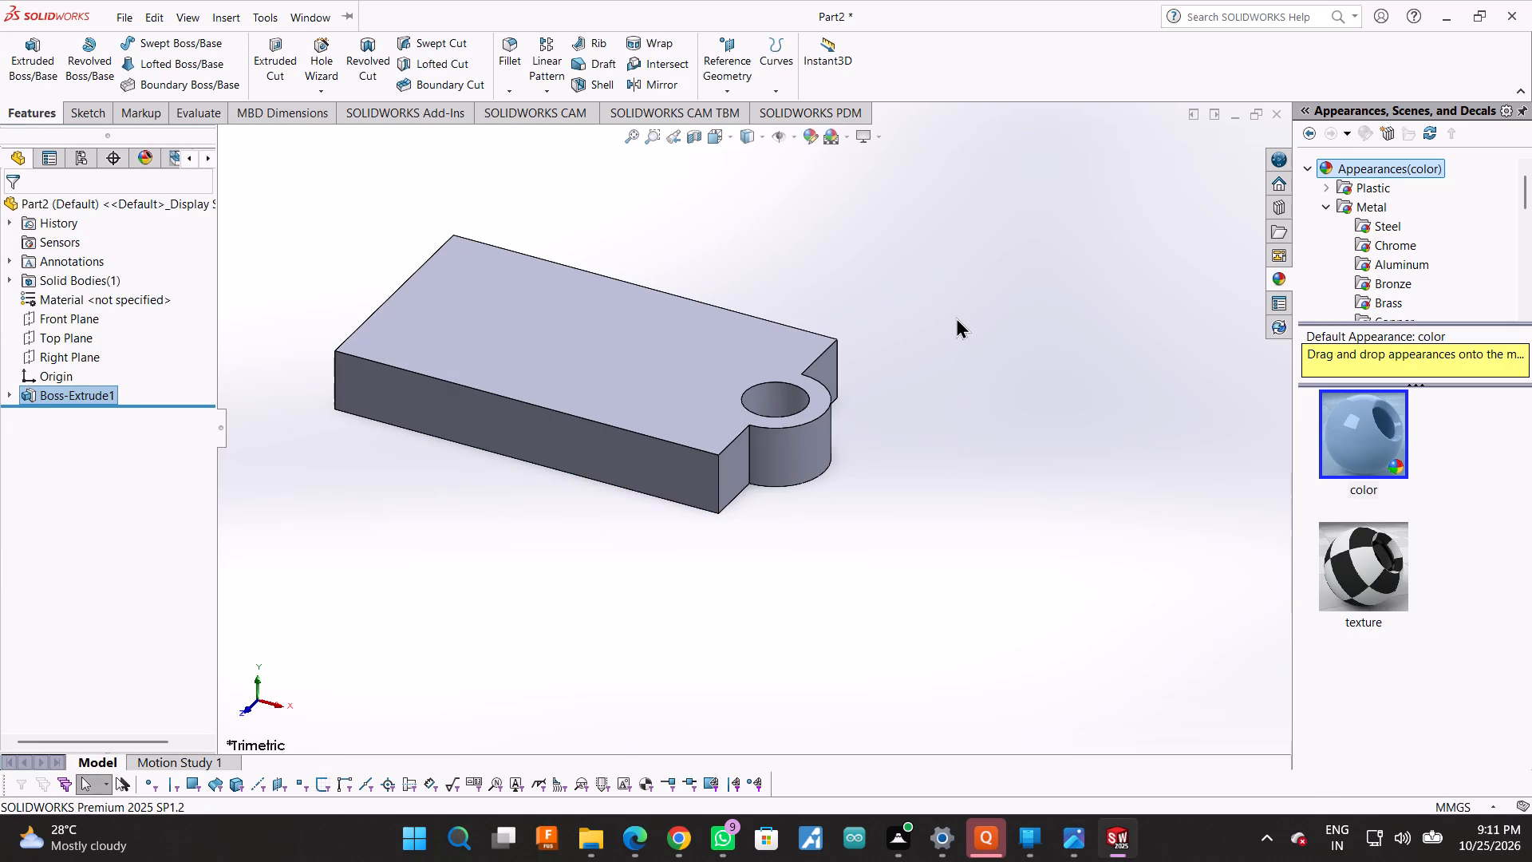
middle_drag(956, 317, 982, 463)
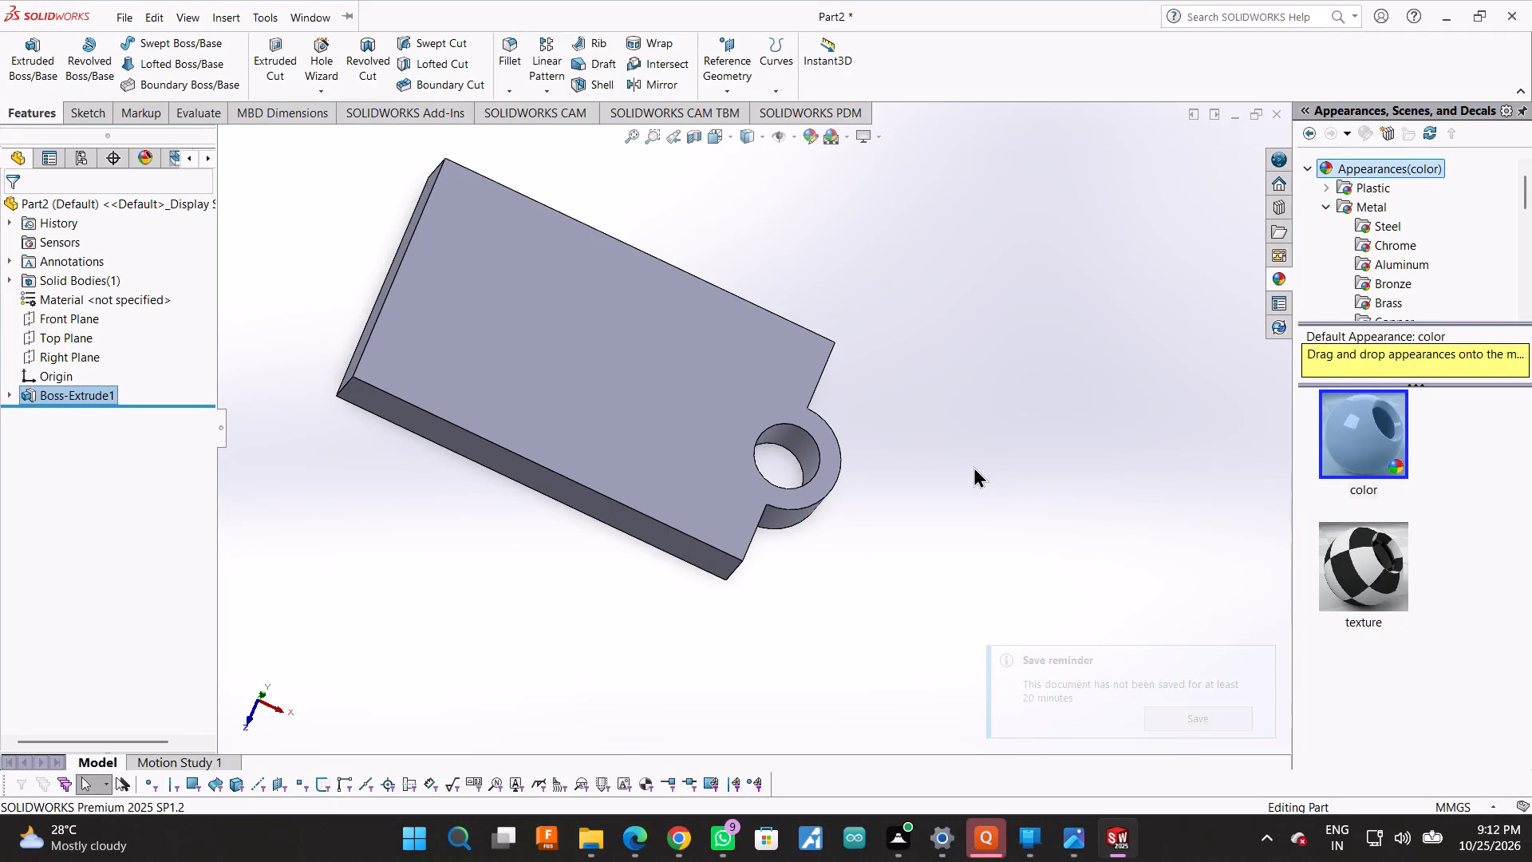
On the base's top face, sketch a stepped line chain from the lug-end edge: about 23 mm in, 7 mm inward, along, back outward, and on toward the far end.
click(701, 401)
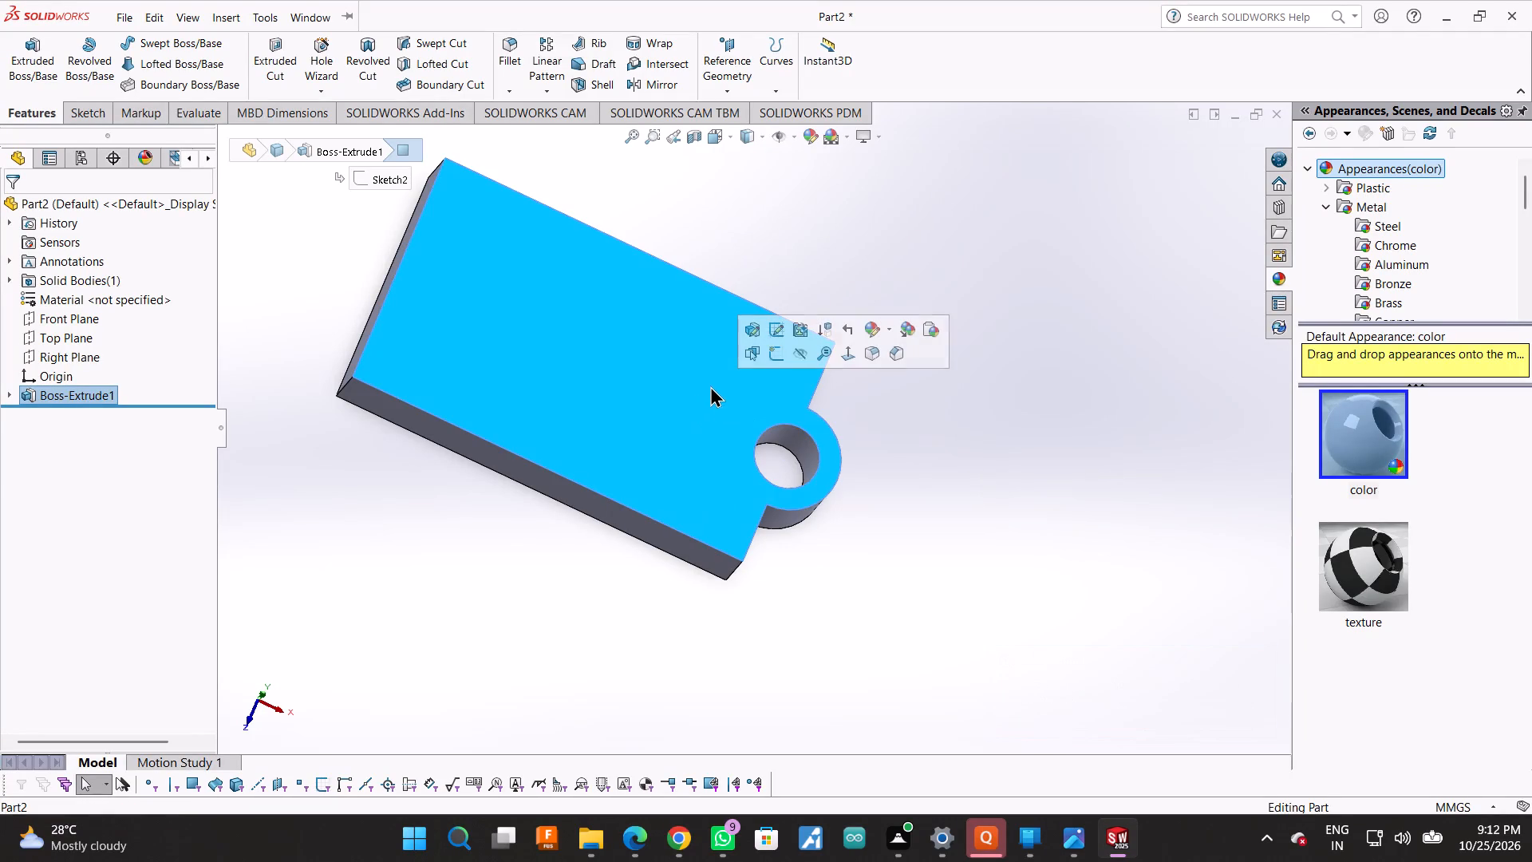
click(768, 353)
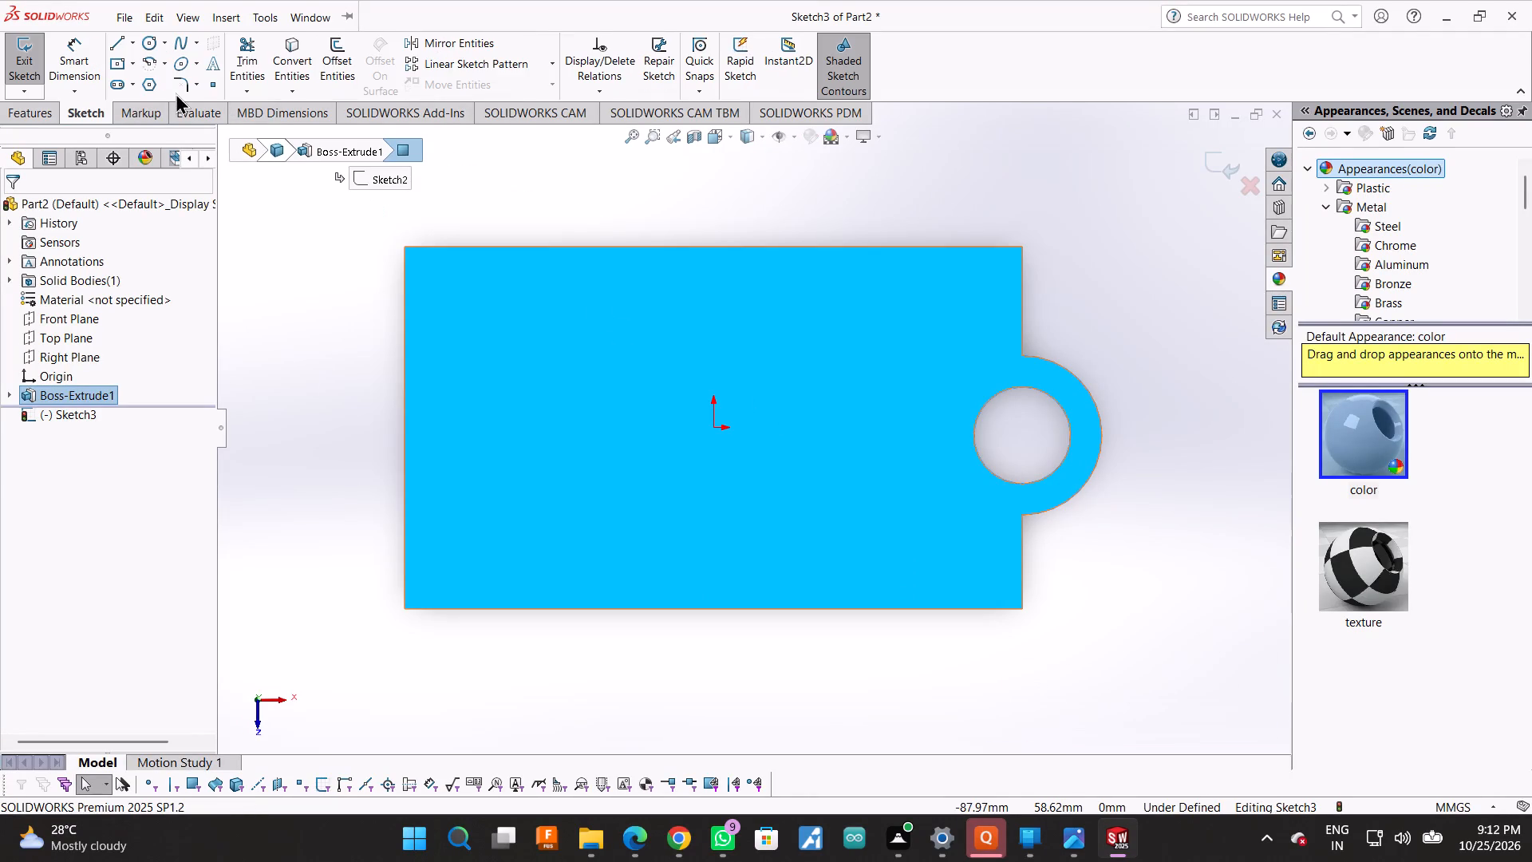
click(113, 45)
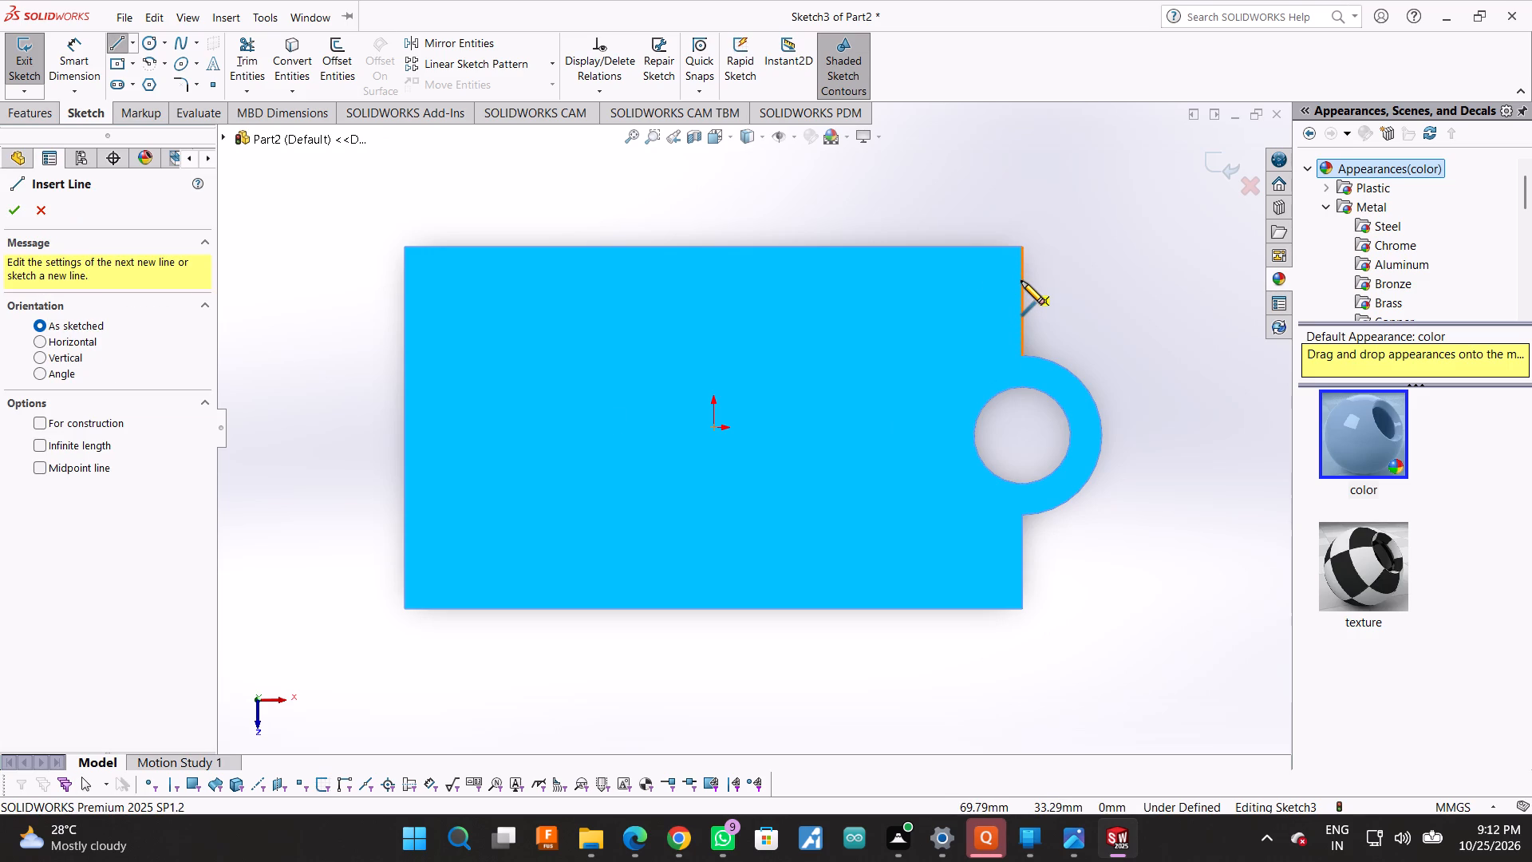
click(1021, 281)
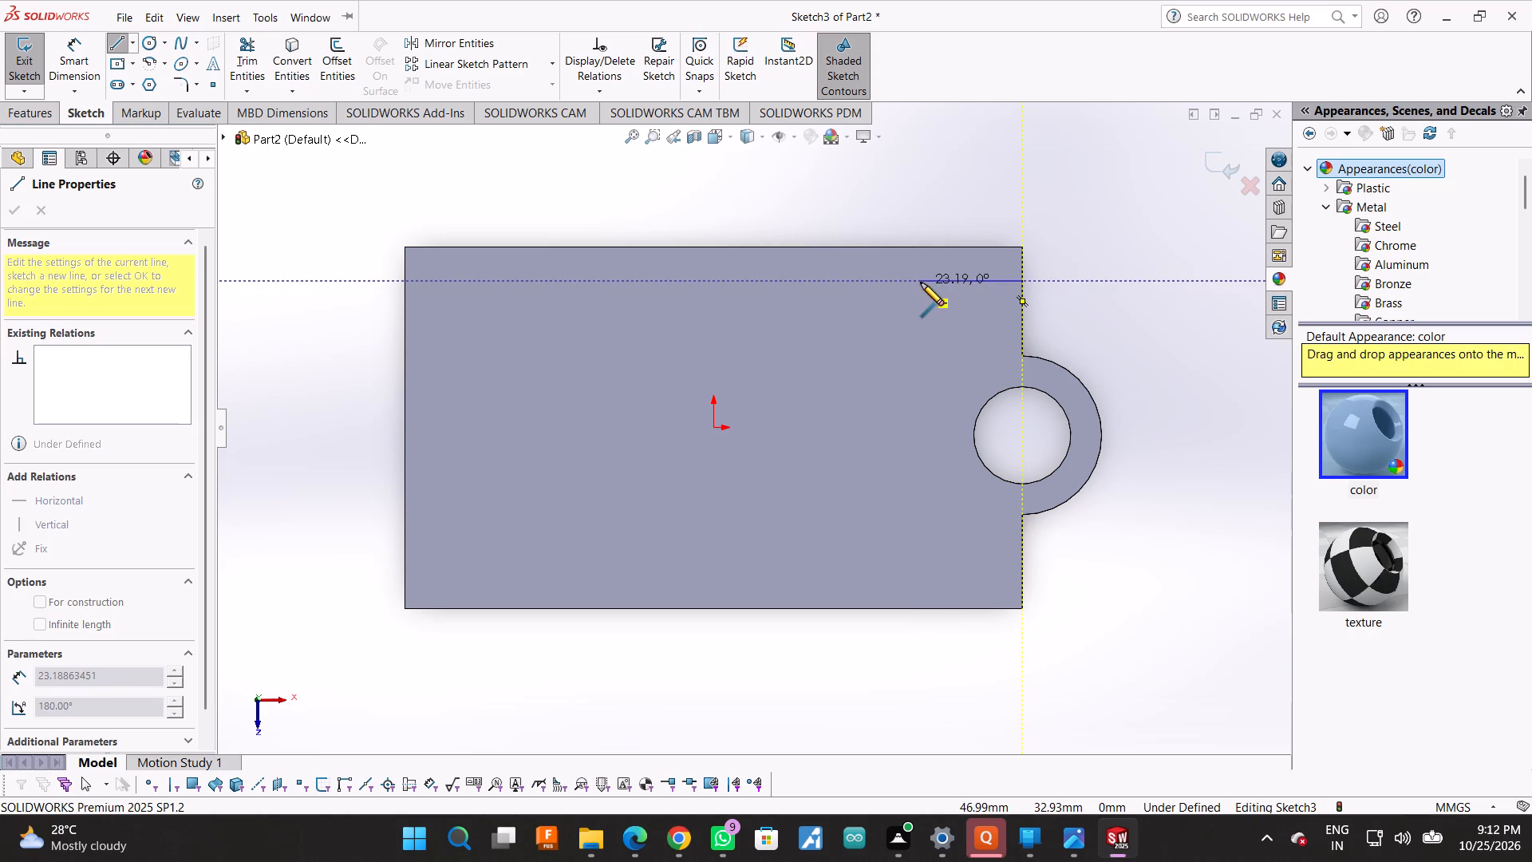
click(921, 283)
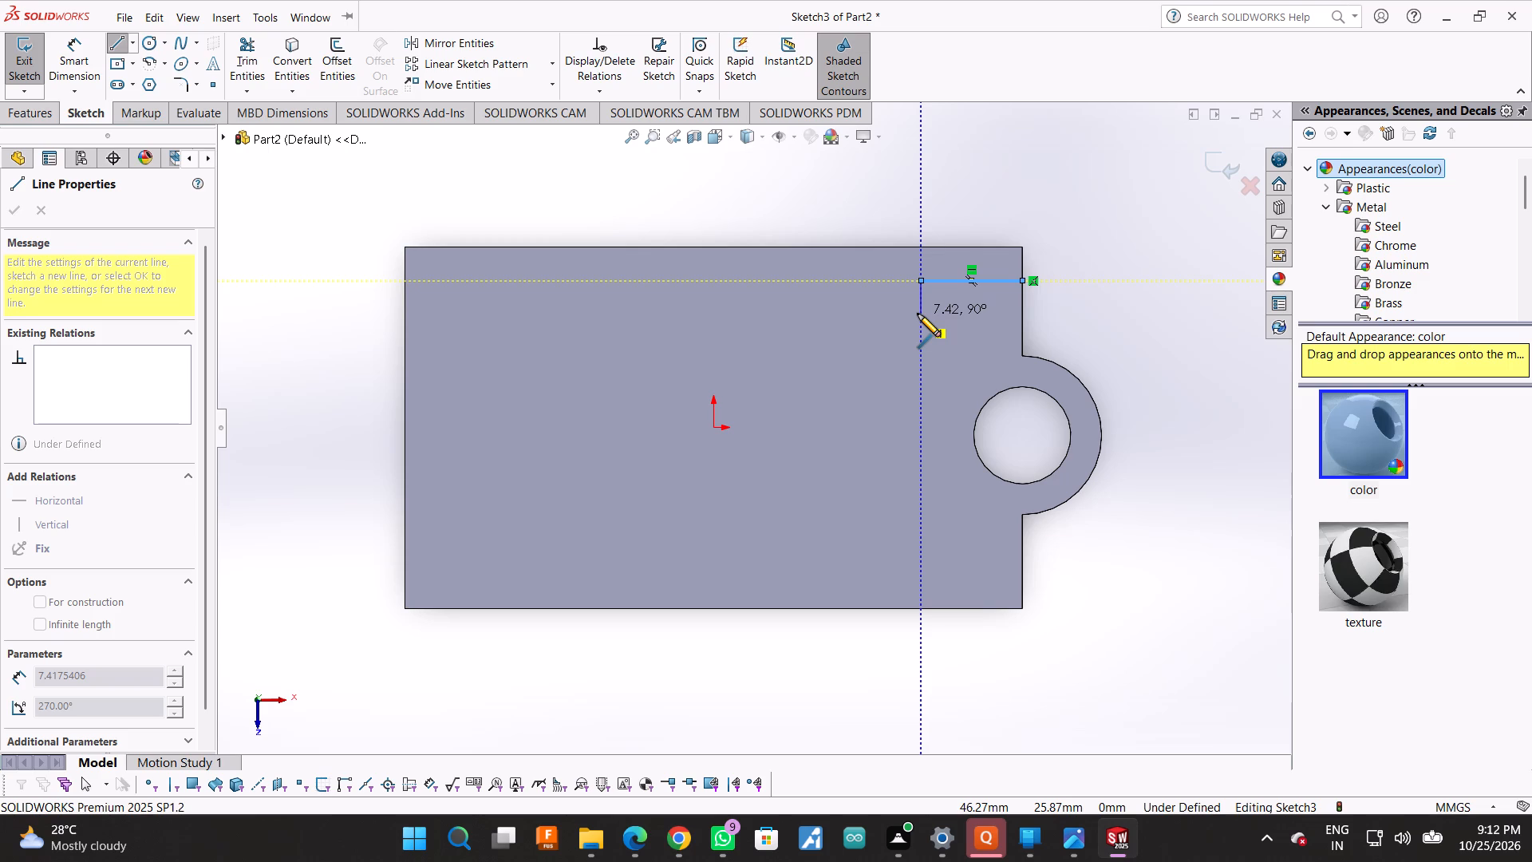
click(918, 314)
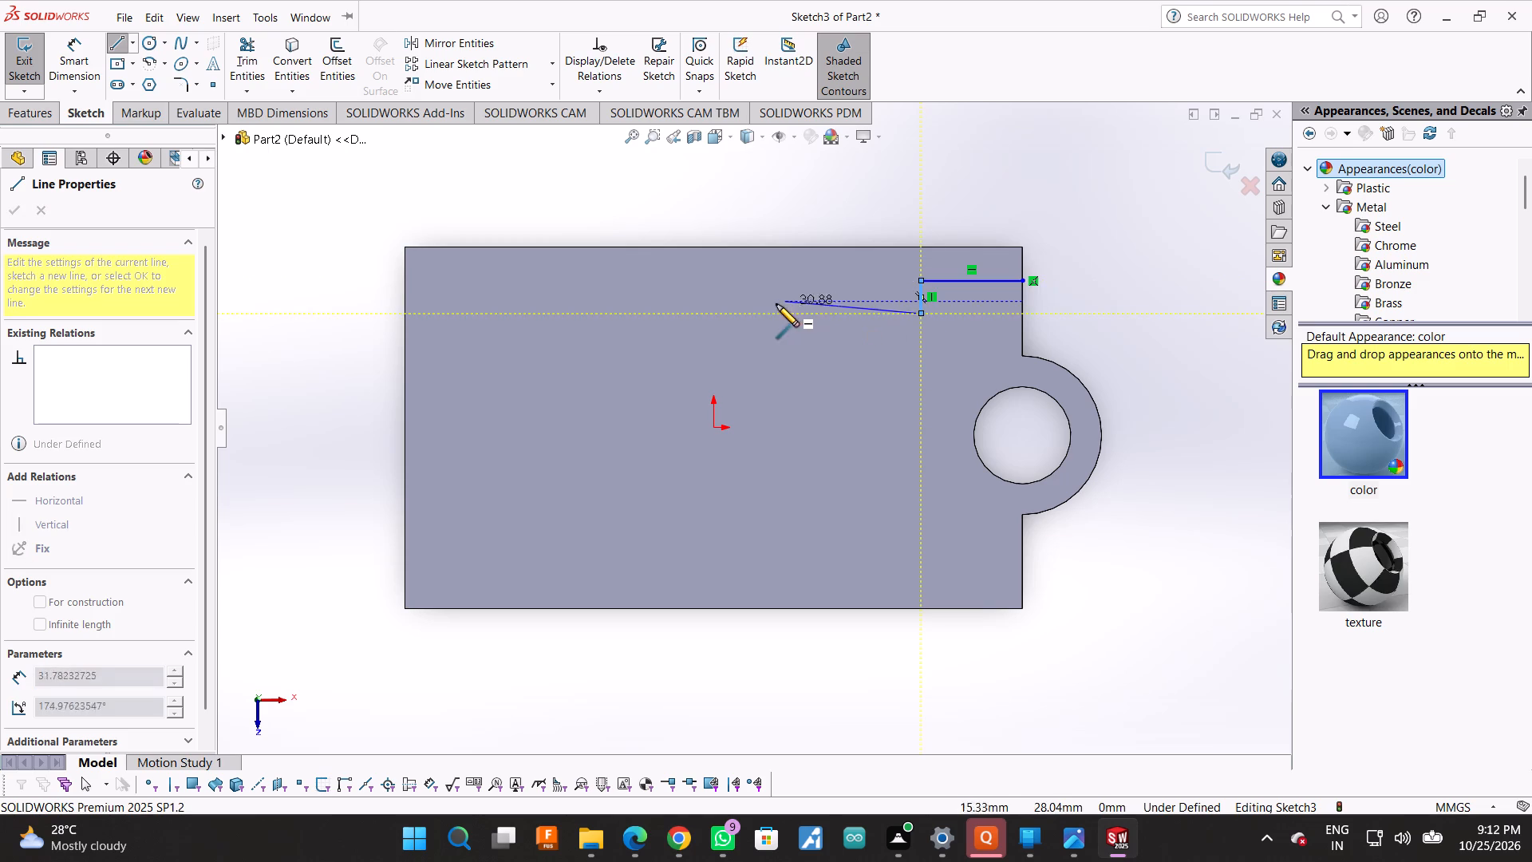
click(756, 314)
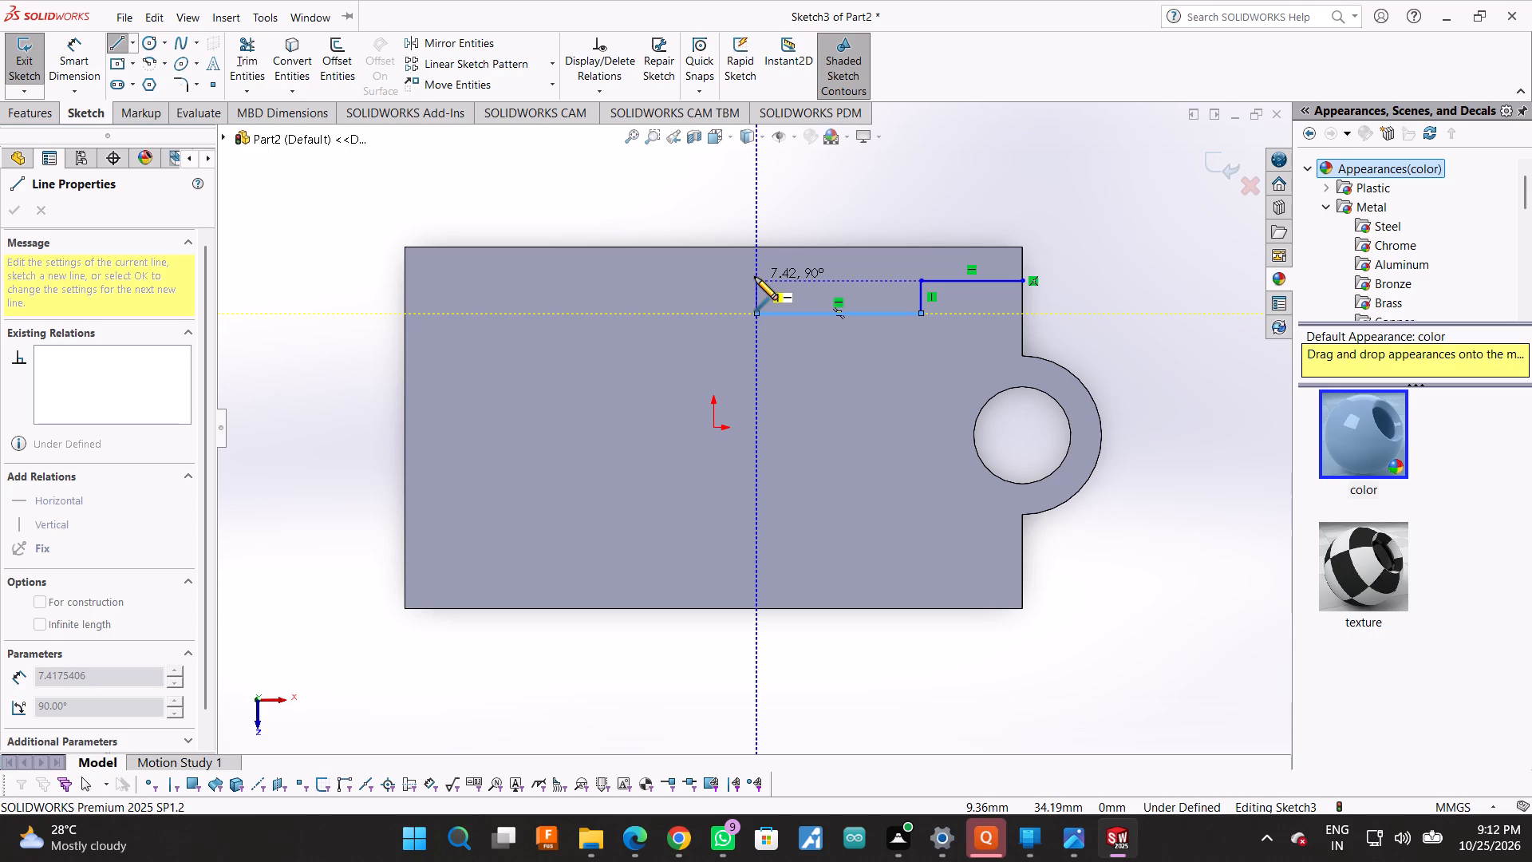
click(755, 271)
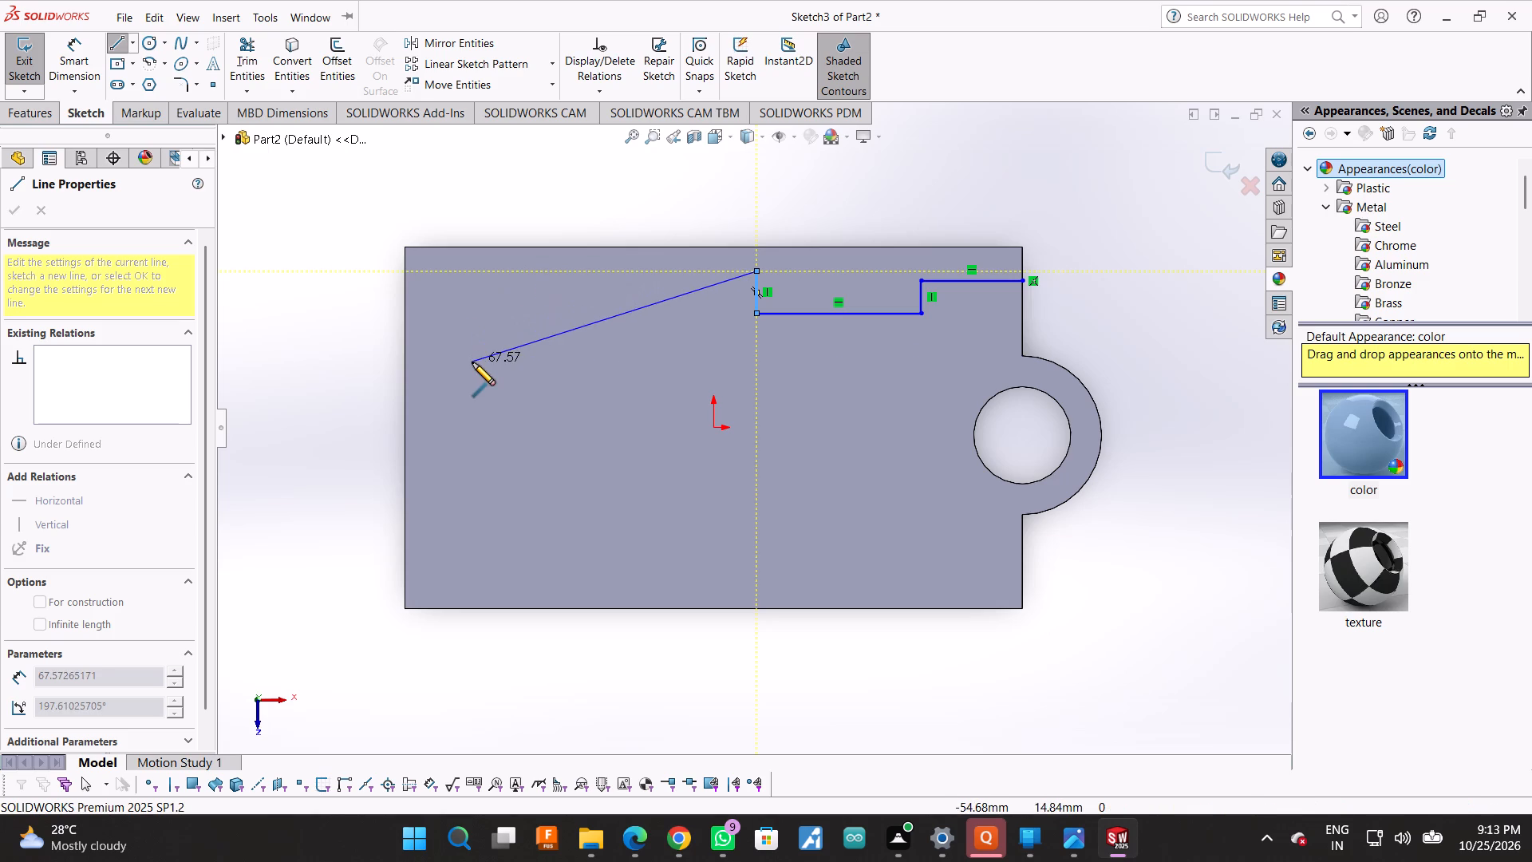
click(484, 270)
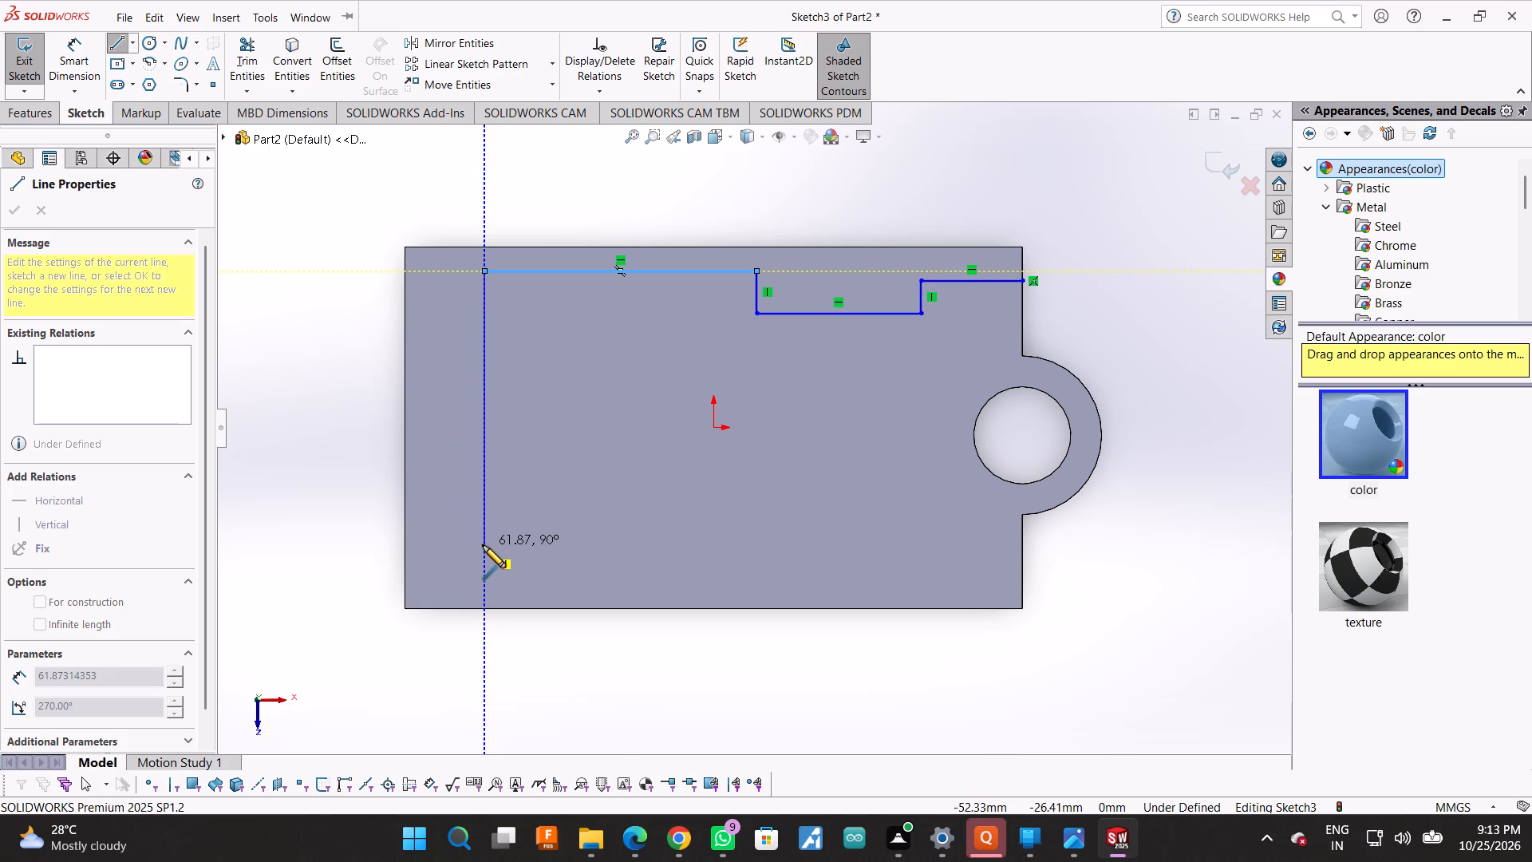
Continue the chain with a vertical line about 62 mm long and a matching stepped run back to the lug-end edge.
click(483, 545)
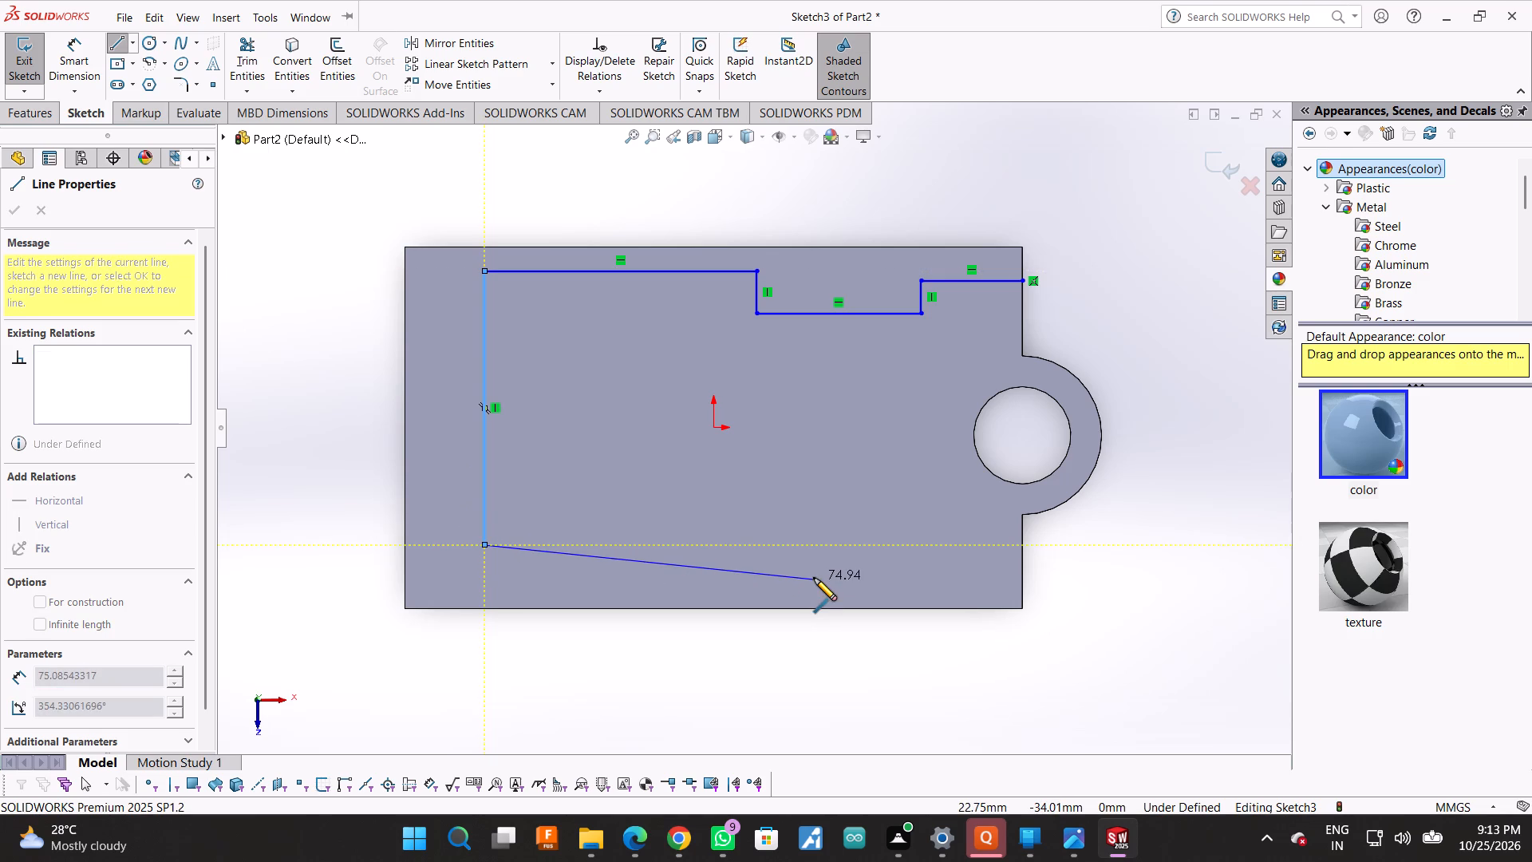
click(752, 544)
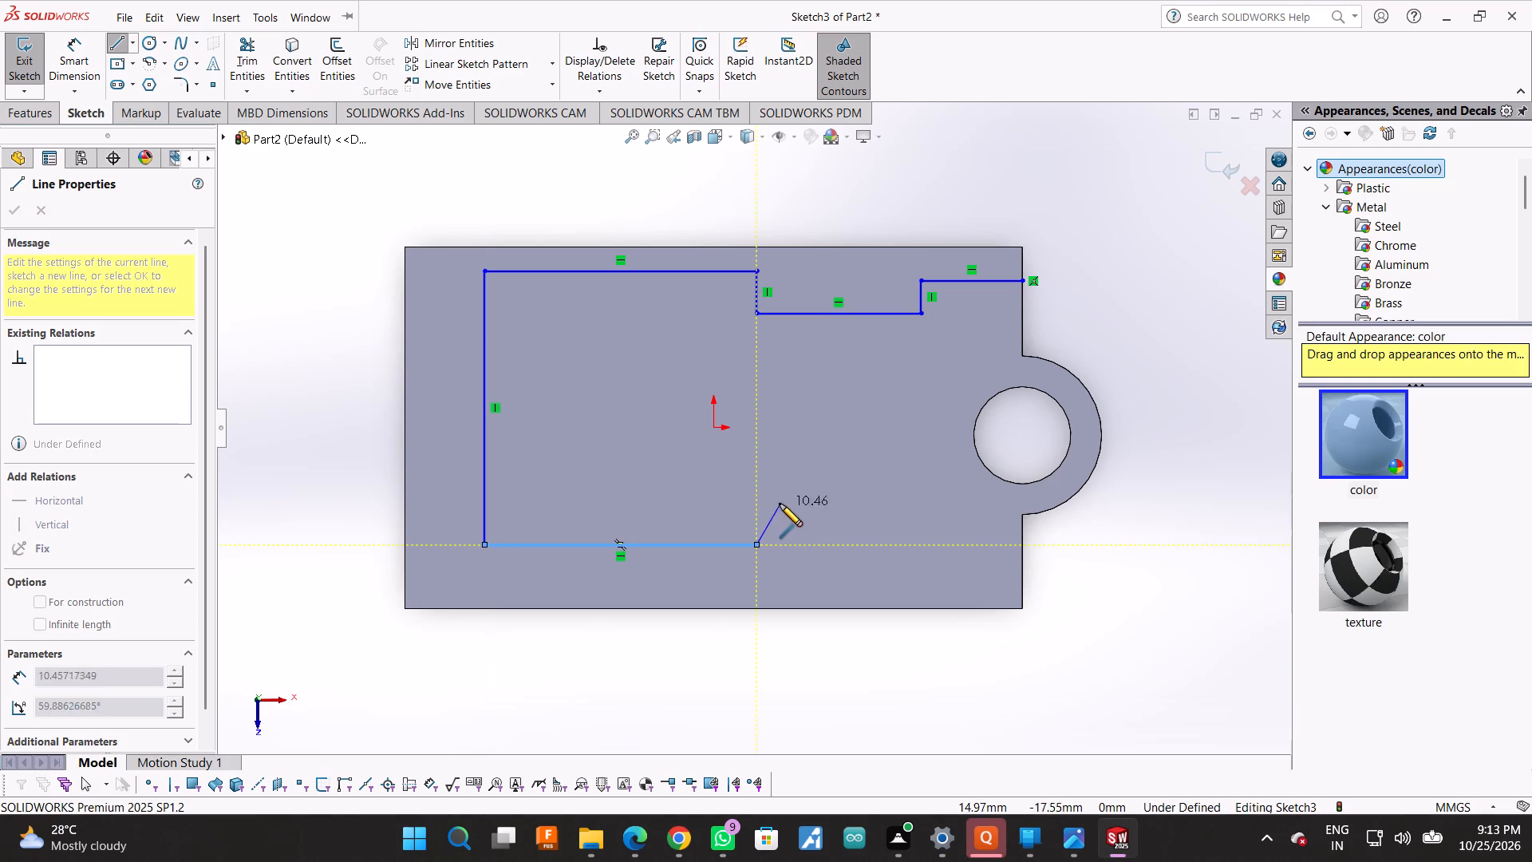
click(760, 501)
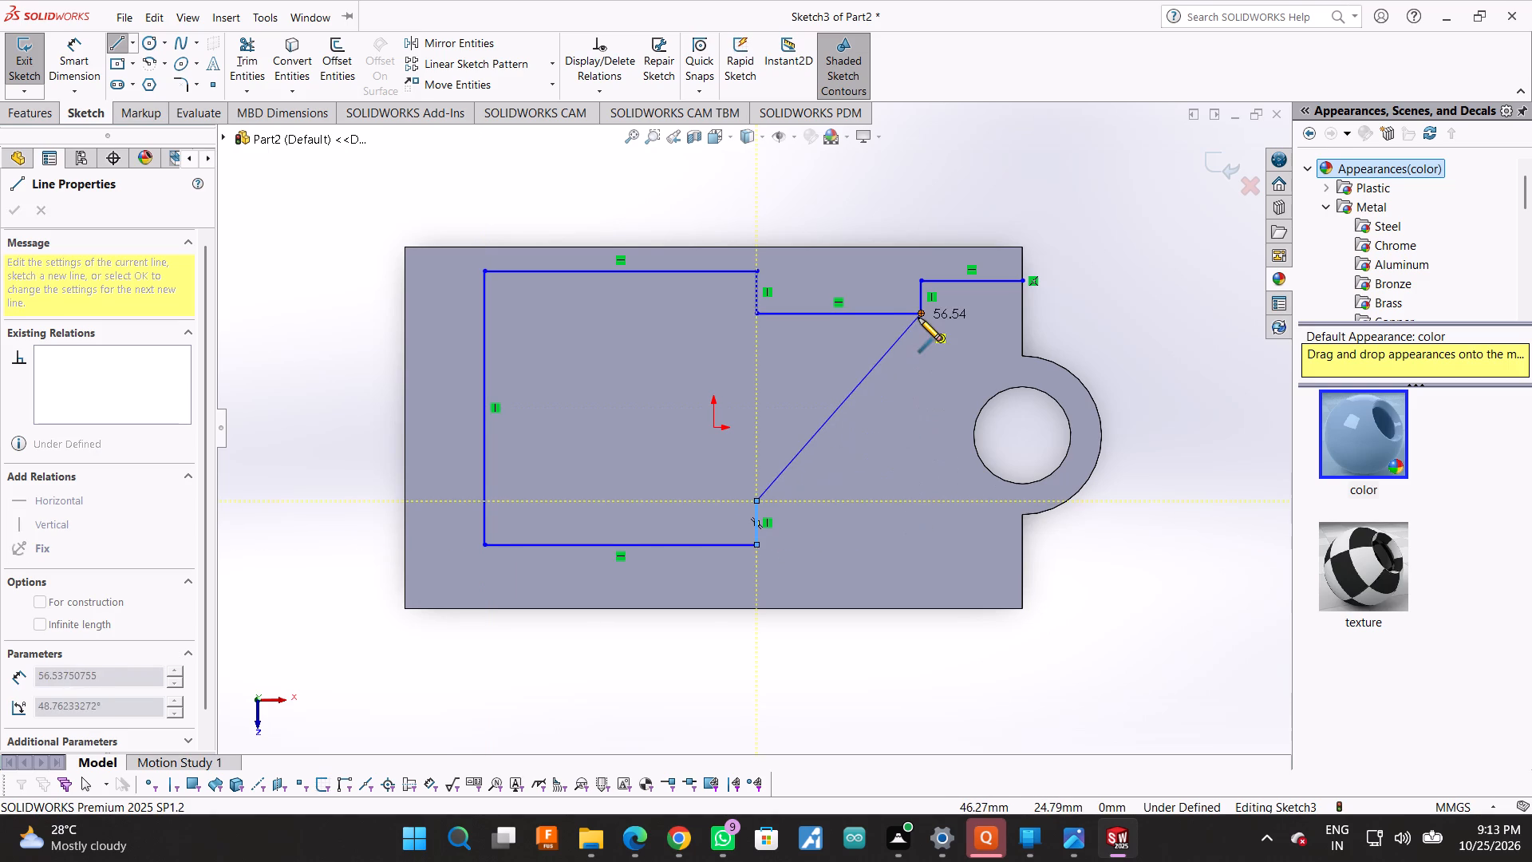
click(922, 501)
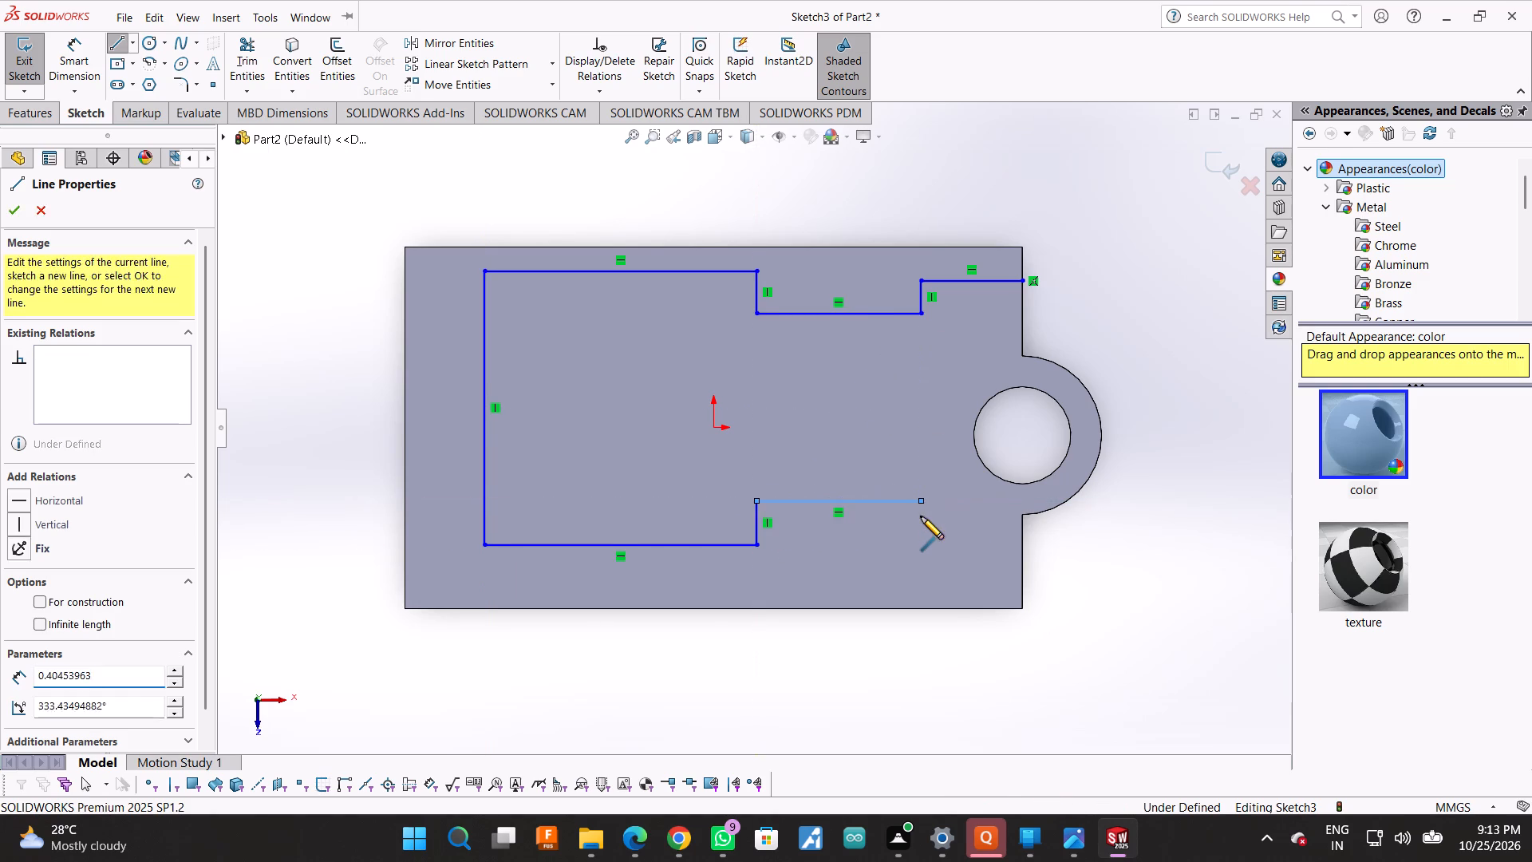
click(923, 549)
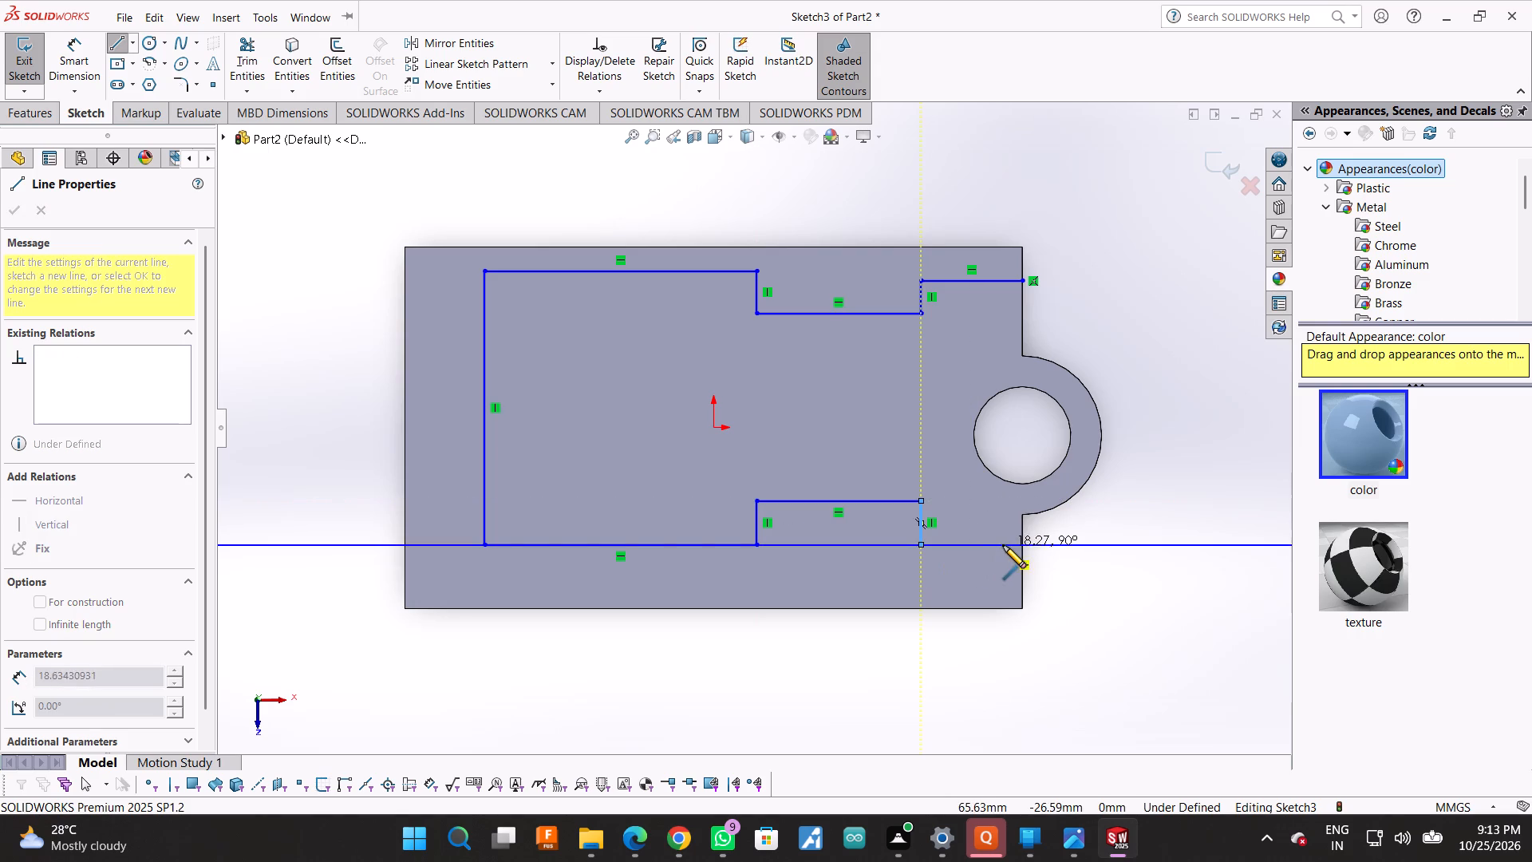
click(1020, 542)
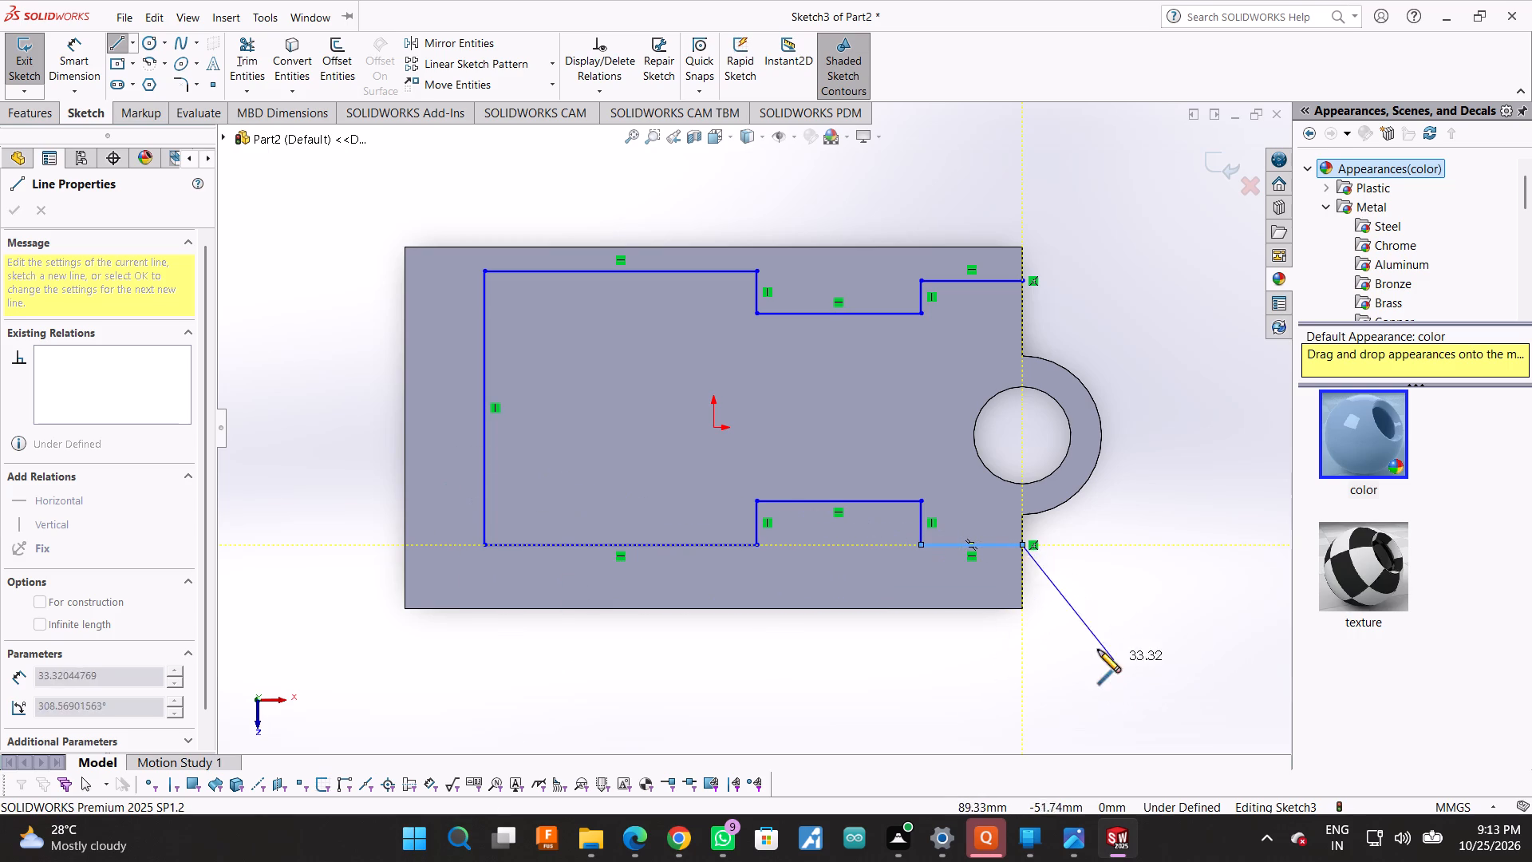
Close the profile with lines along the base's outer edges, 140 mm and 82 mm long, back to the chain's start point.
click(1022, 607)
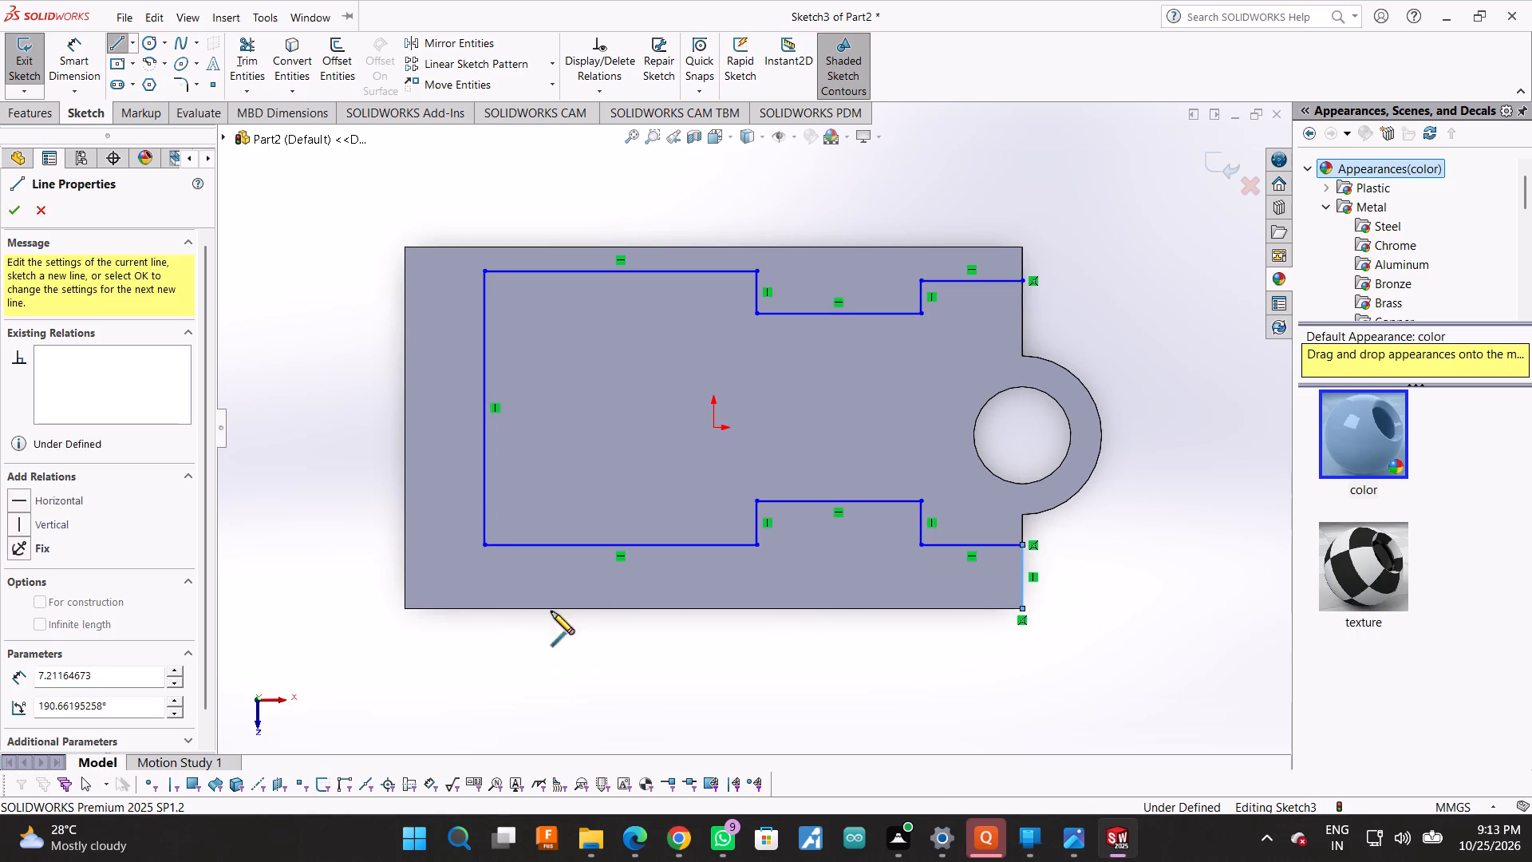
click(405, 610)
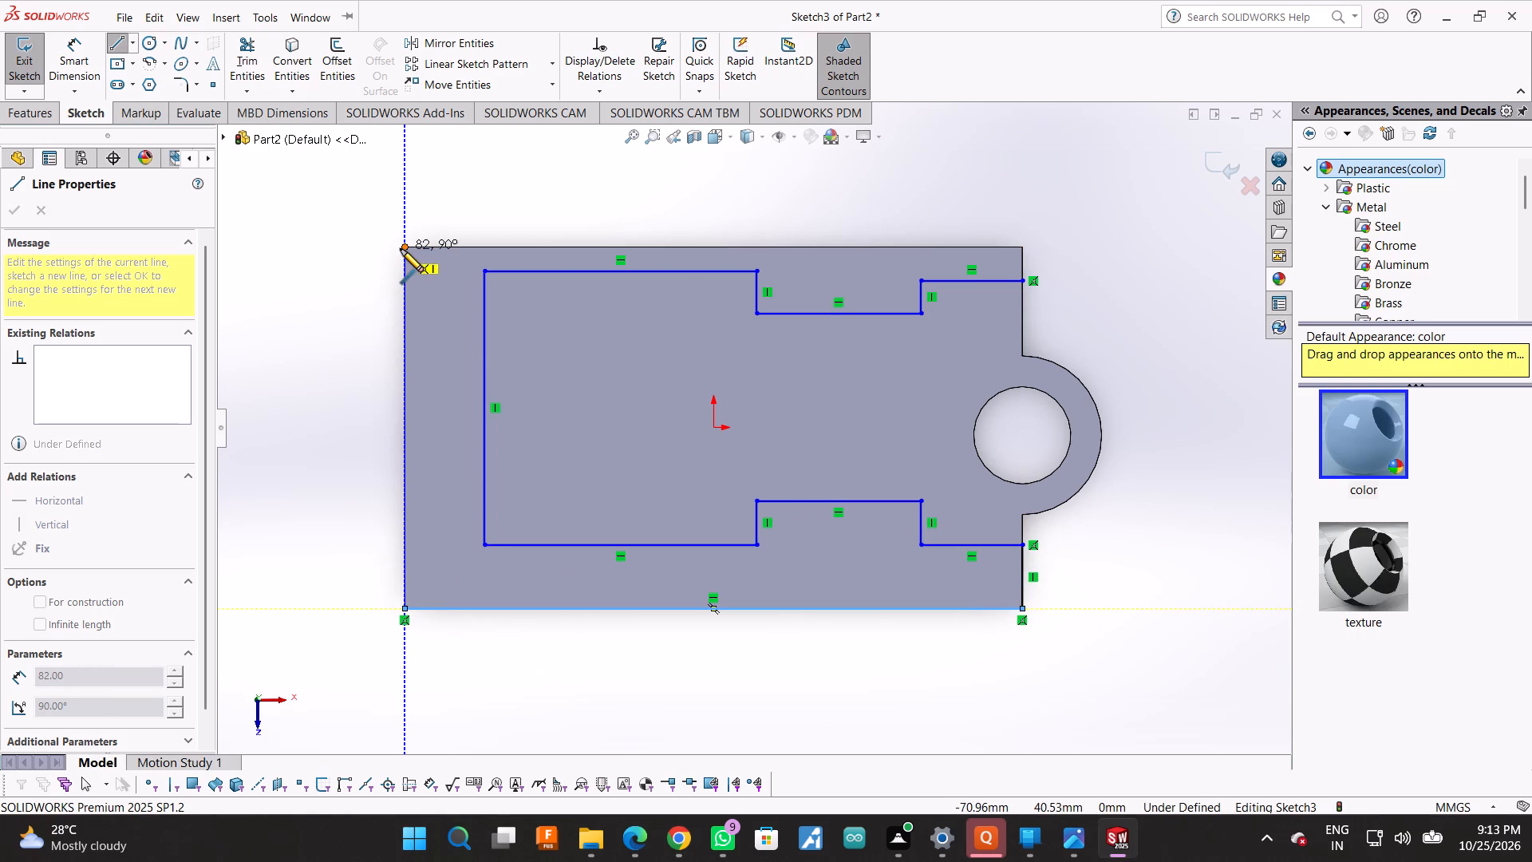
click(401, 249)
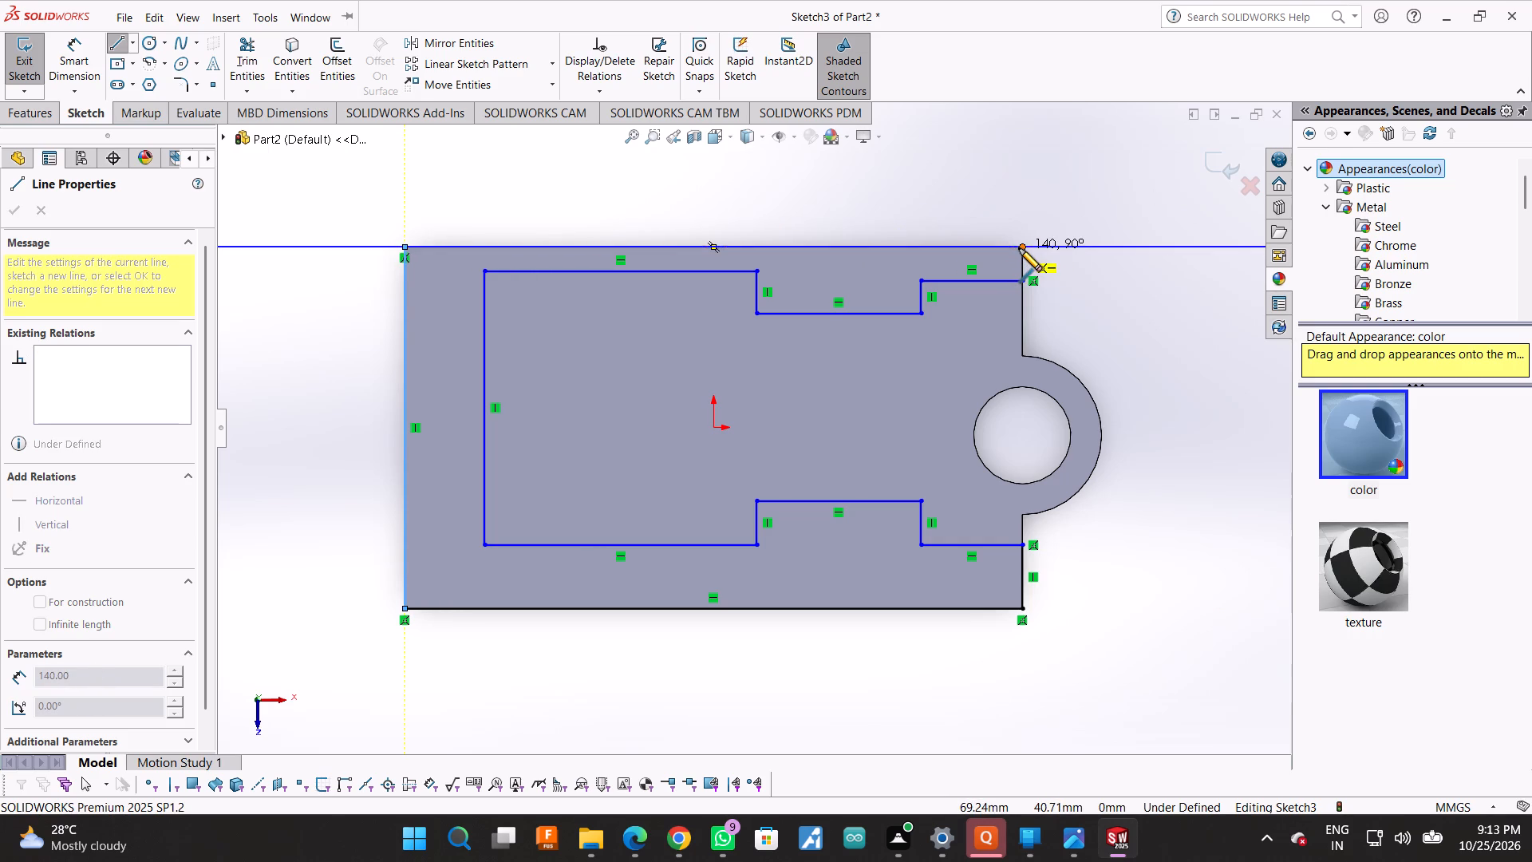
click(1019, 248)
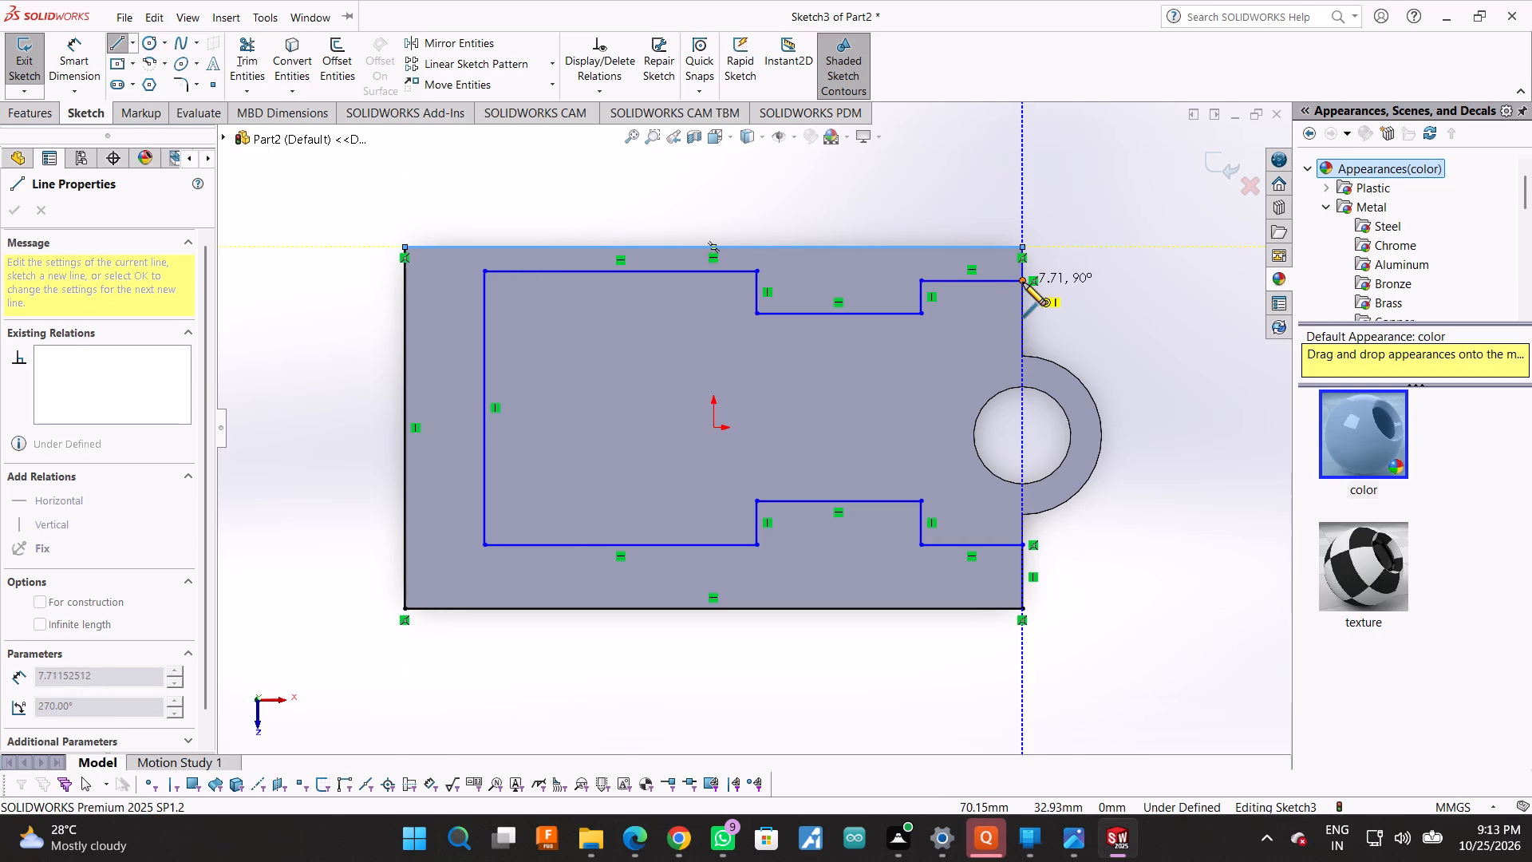
click(1023, 283)
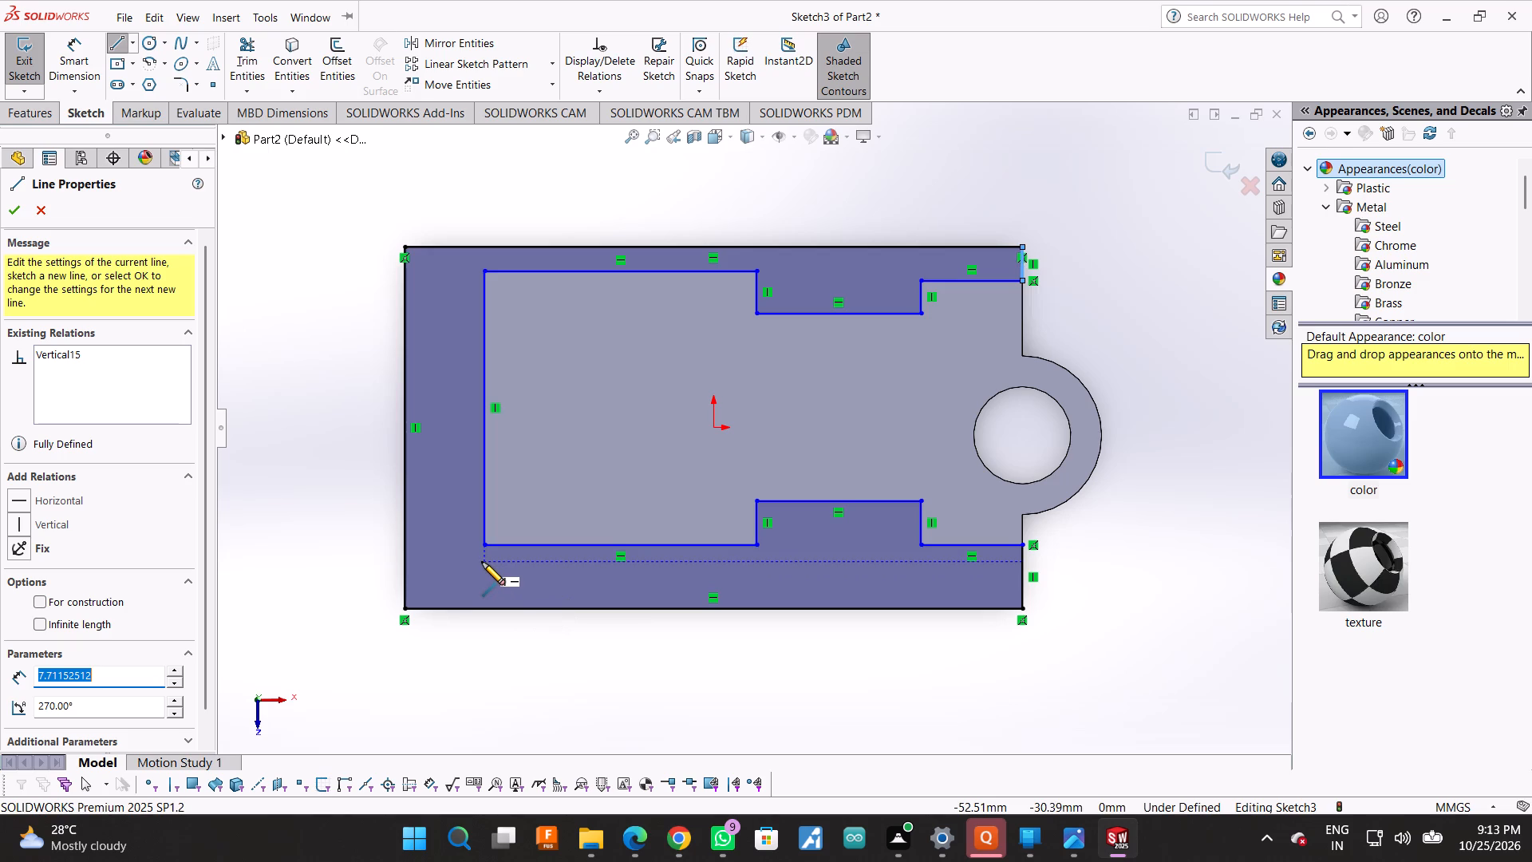
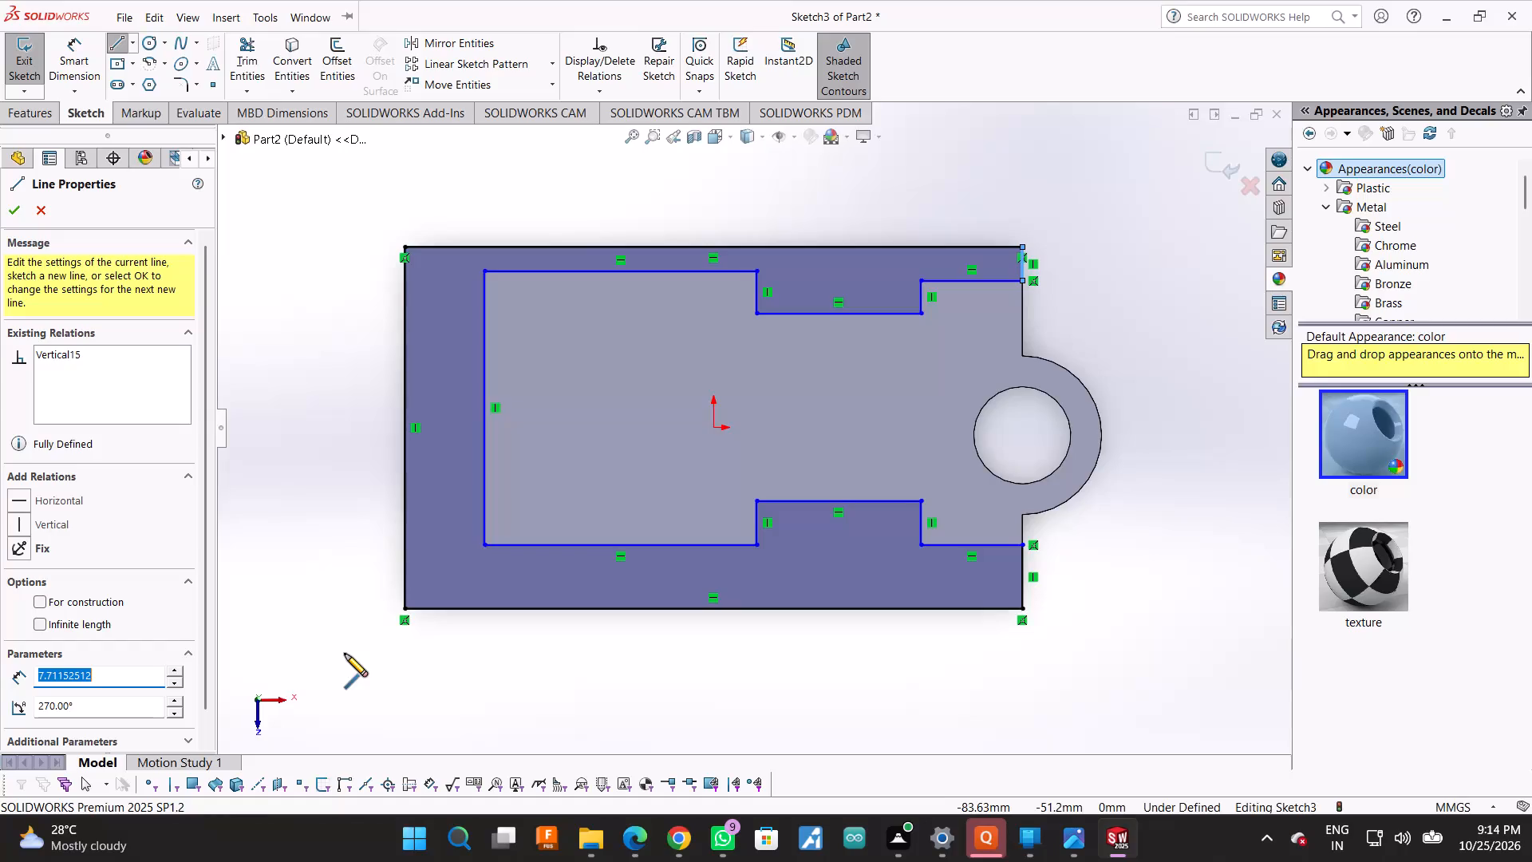
Draw two vertical lines about 14 mm long from the lower step's outer corners to the base's lower long edge.
click(122, 49)
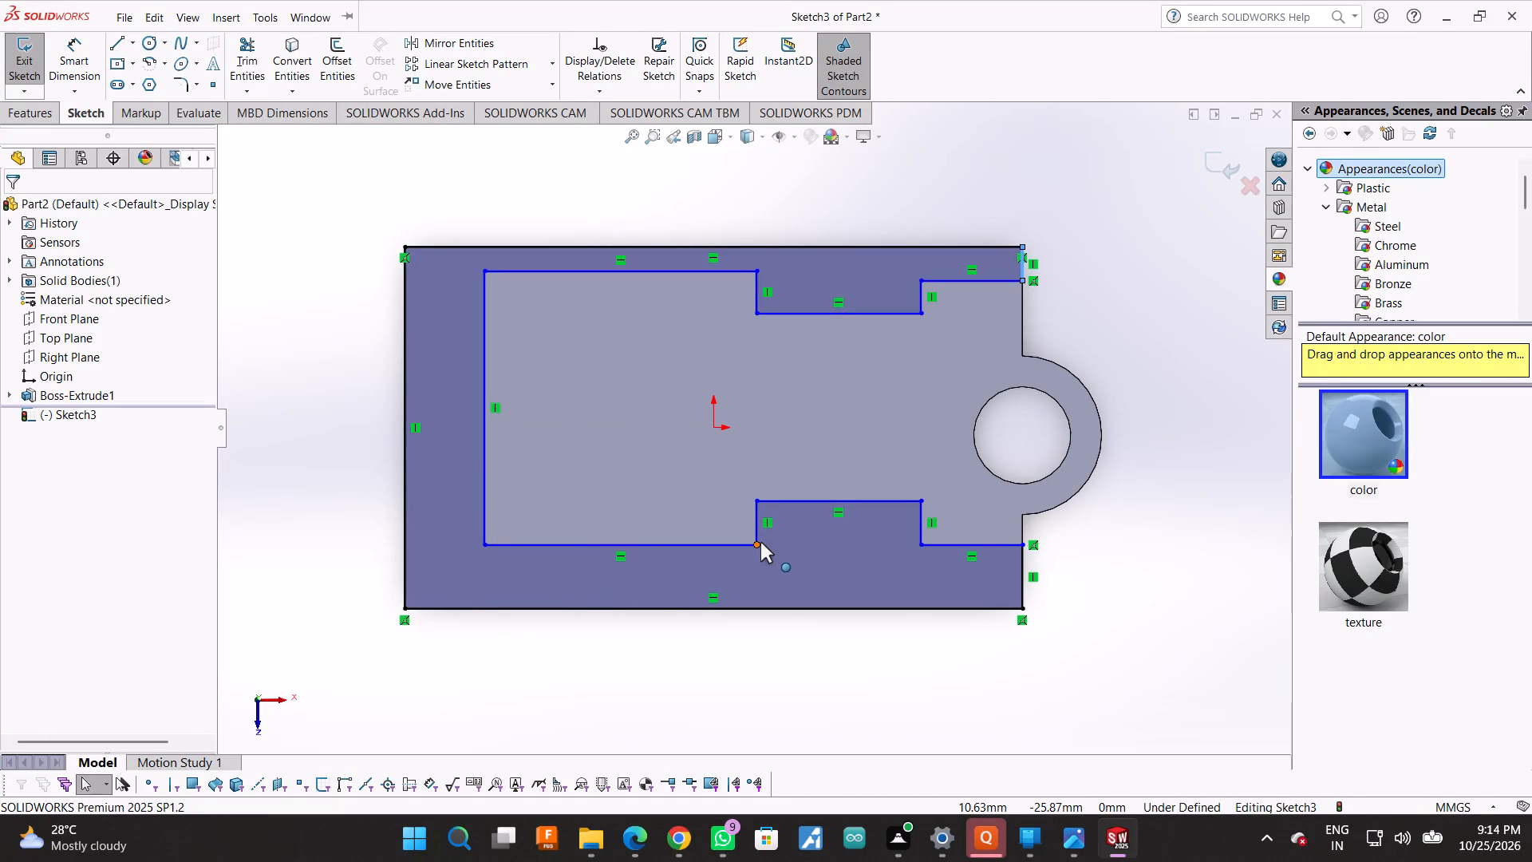
click(108, 33)
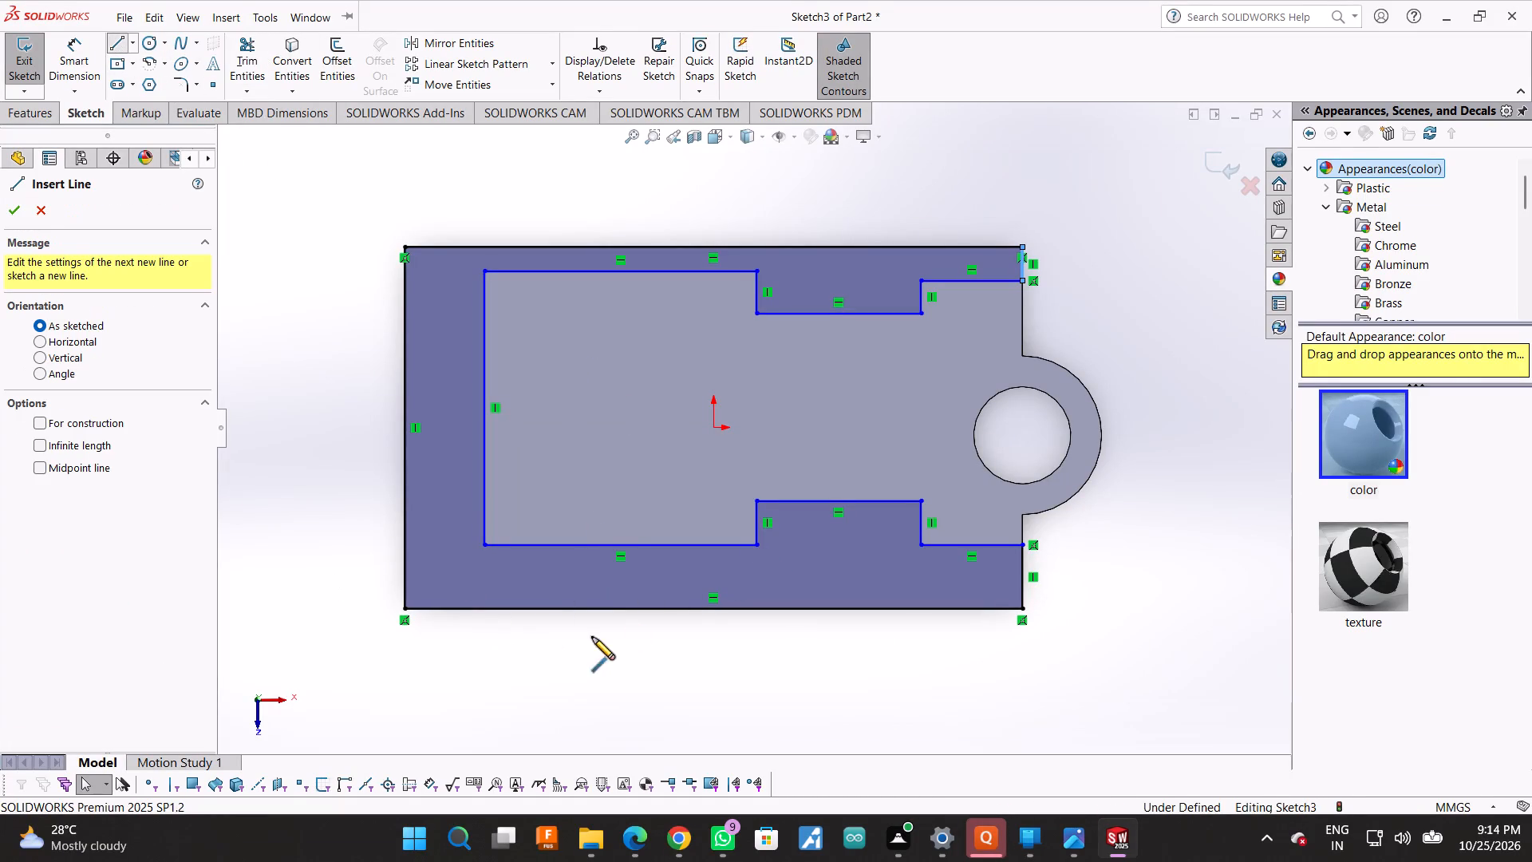
click(760, 548)
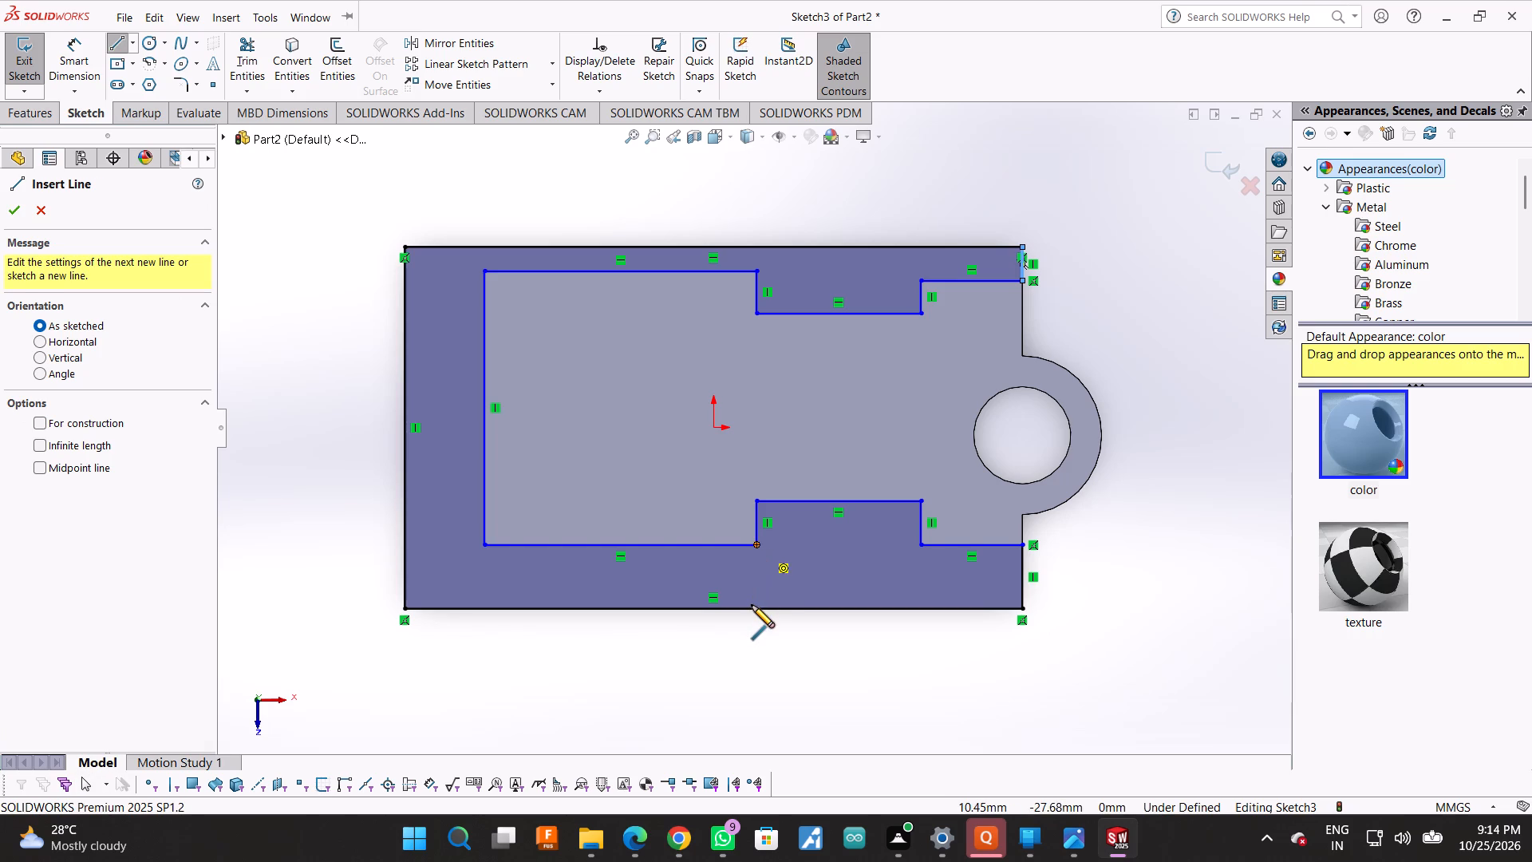
click(759, 611)
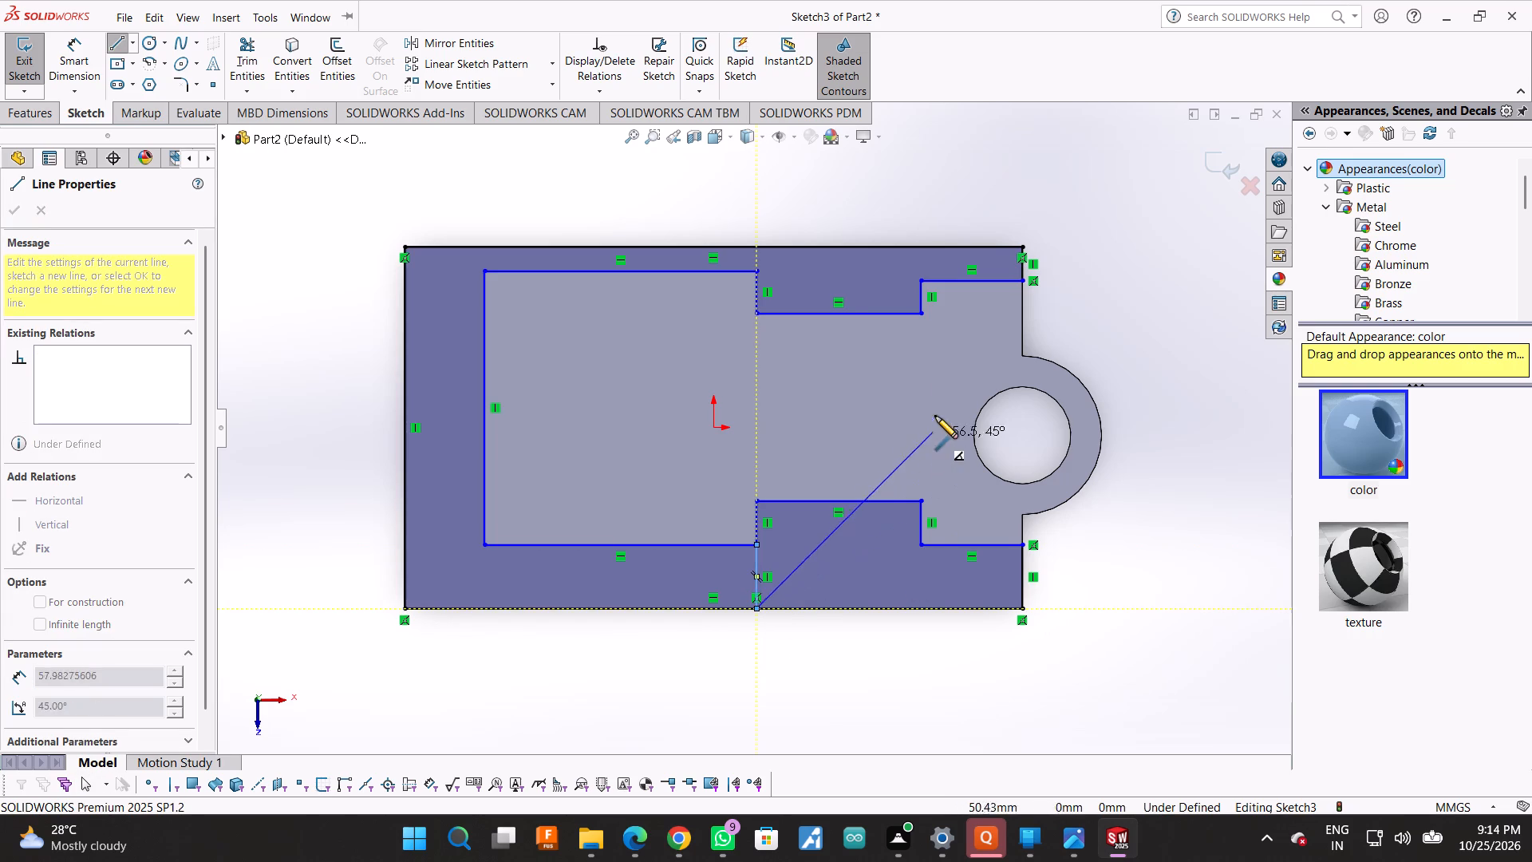
key(Escape)
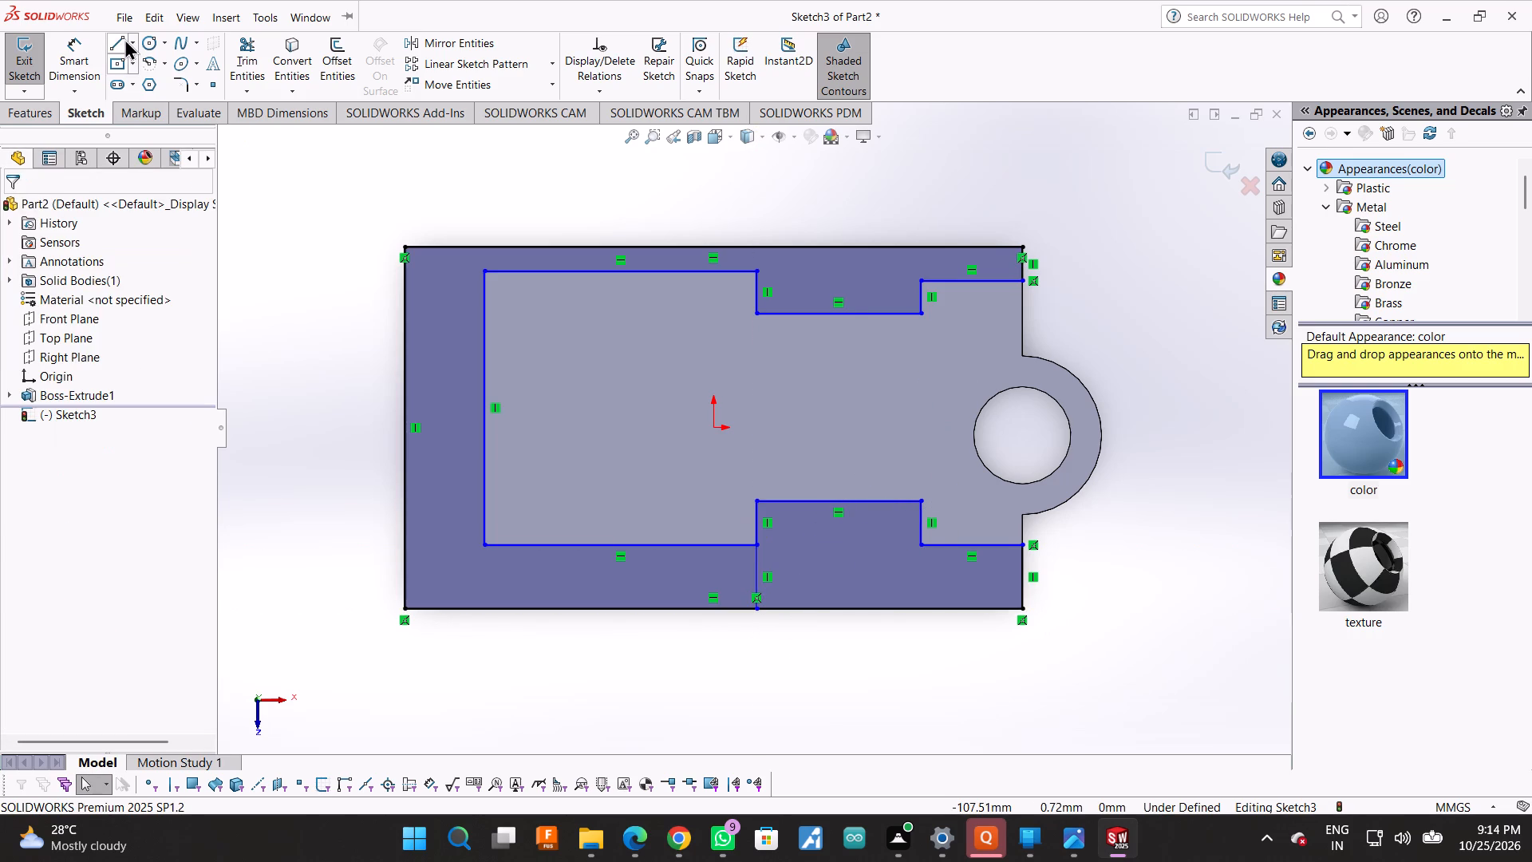
click(116, 37)
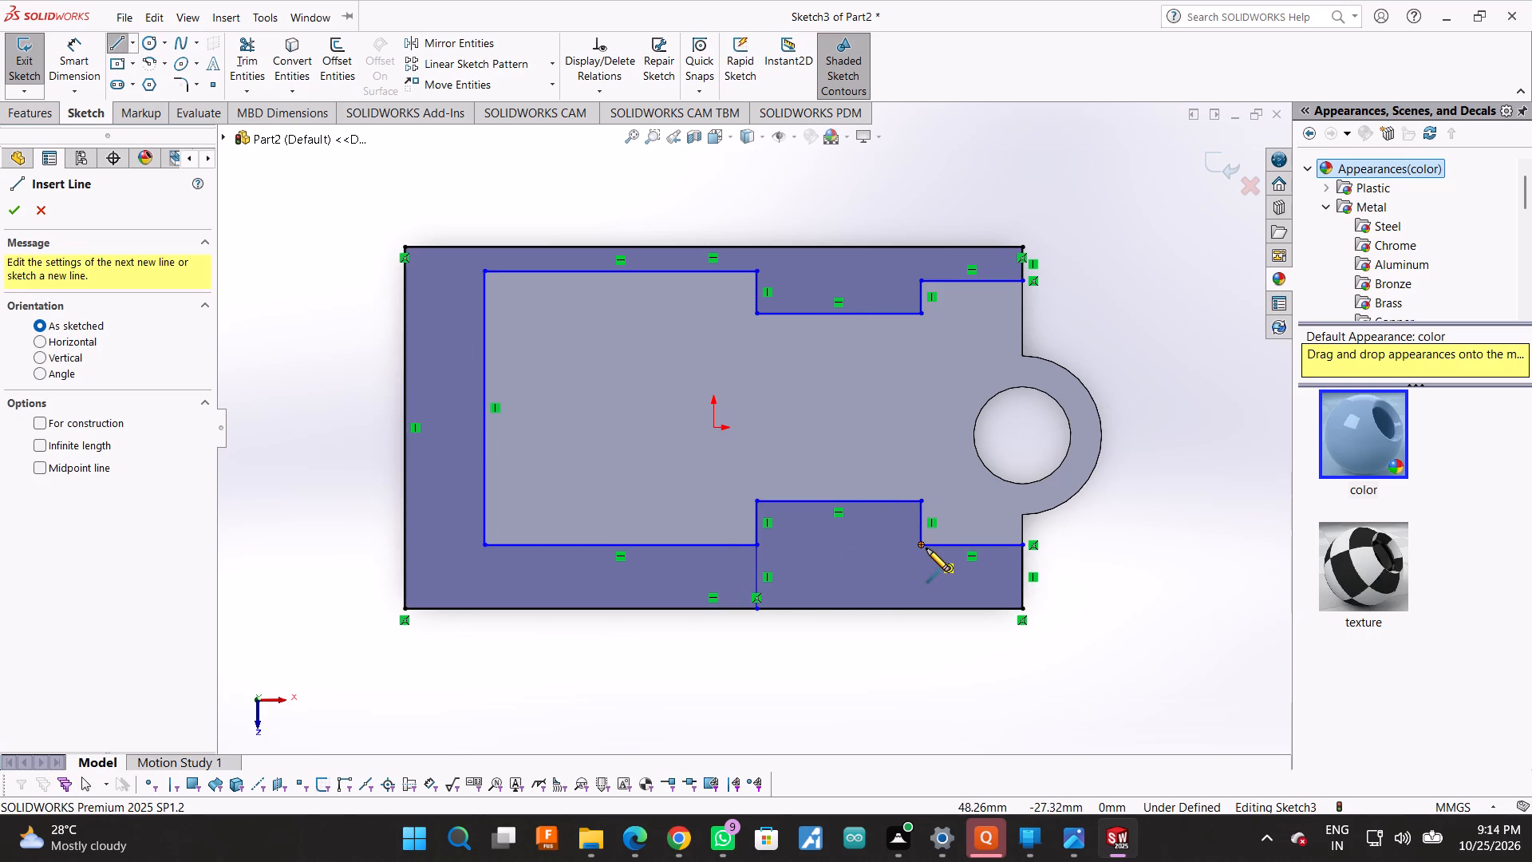
click(920, 545)
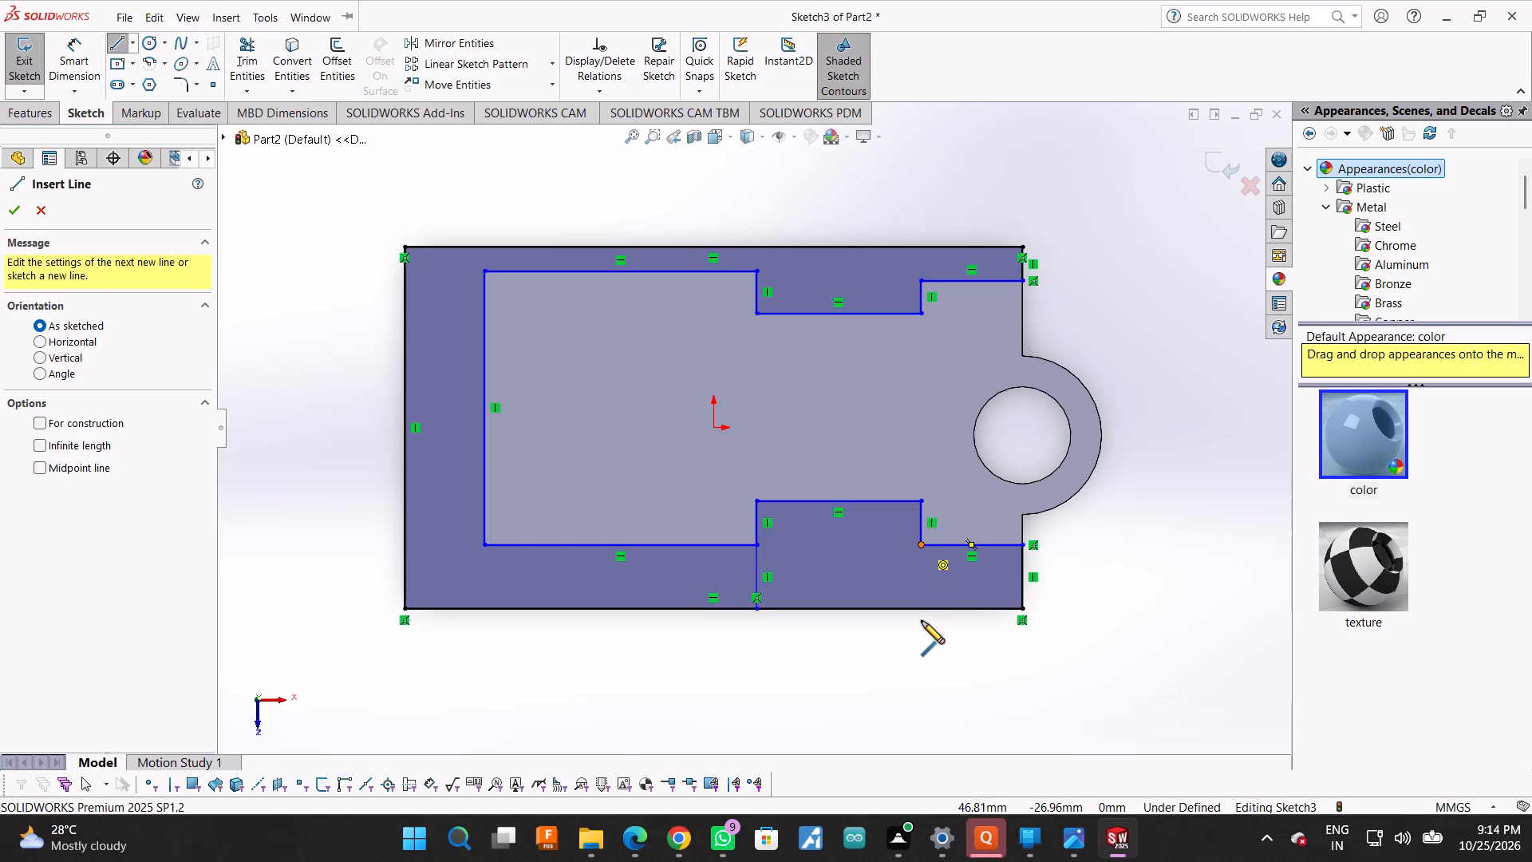
click(920, 613)
key(Escape)
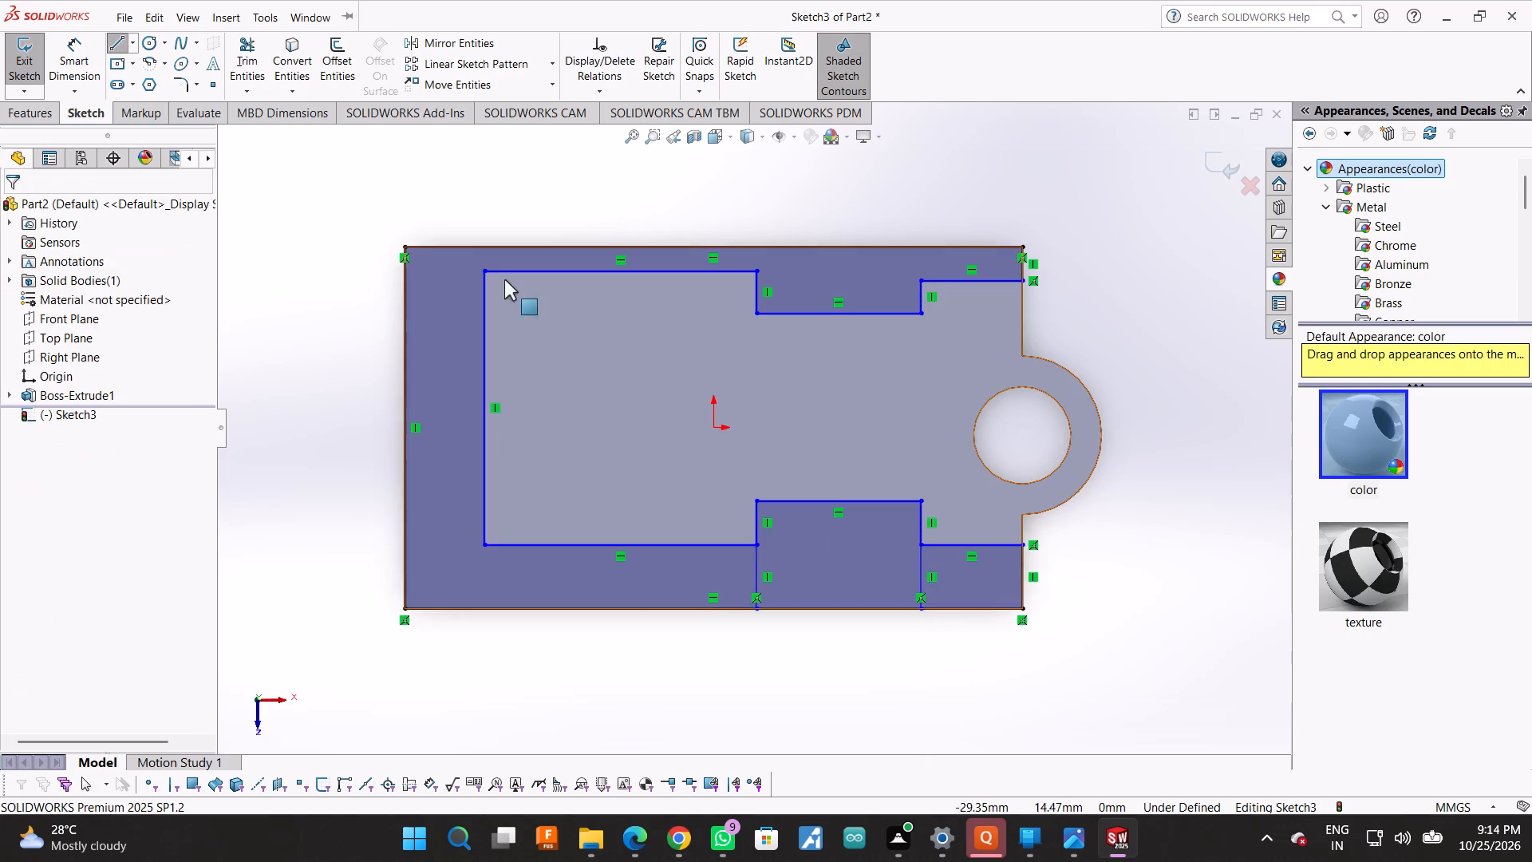
Draw vertical lines to the base's upper long edge from the inner far-end corner and, about 8 mm long, from the upper step's lug-side corner.
click(121, 43)
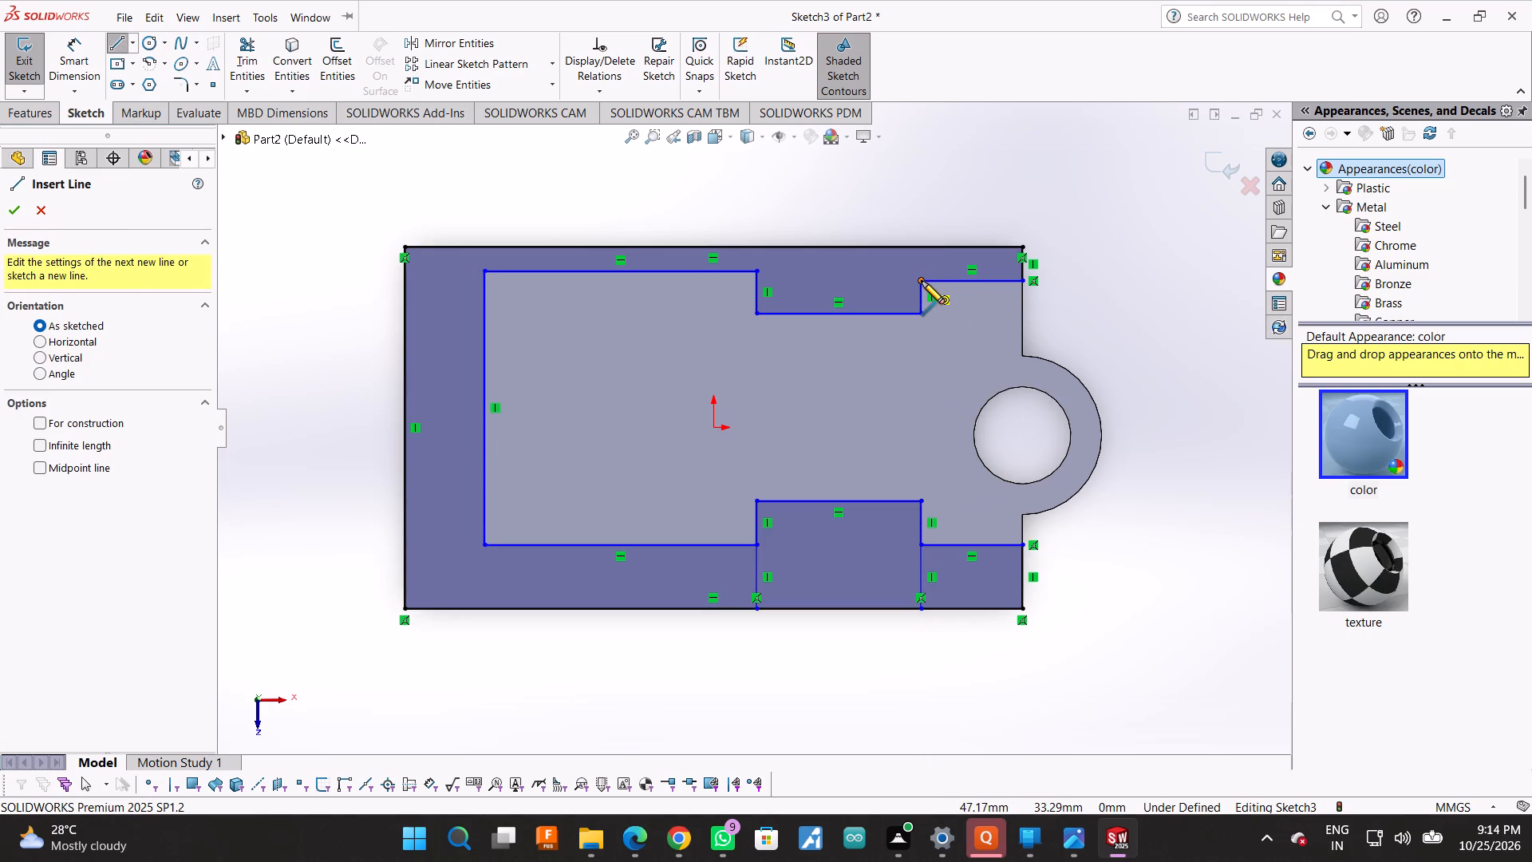
click(484, 270)
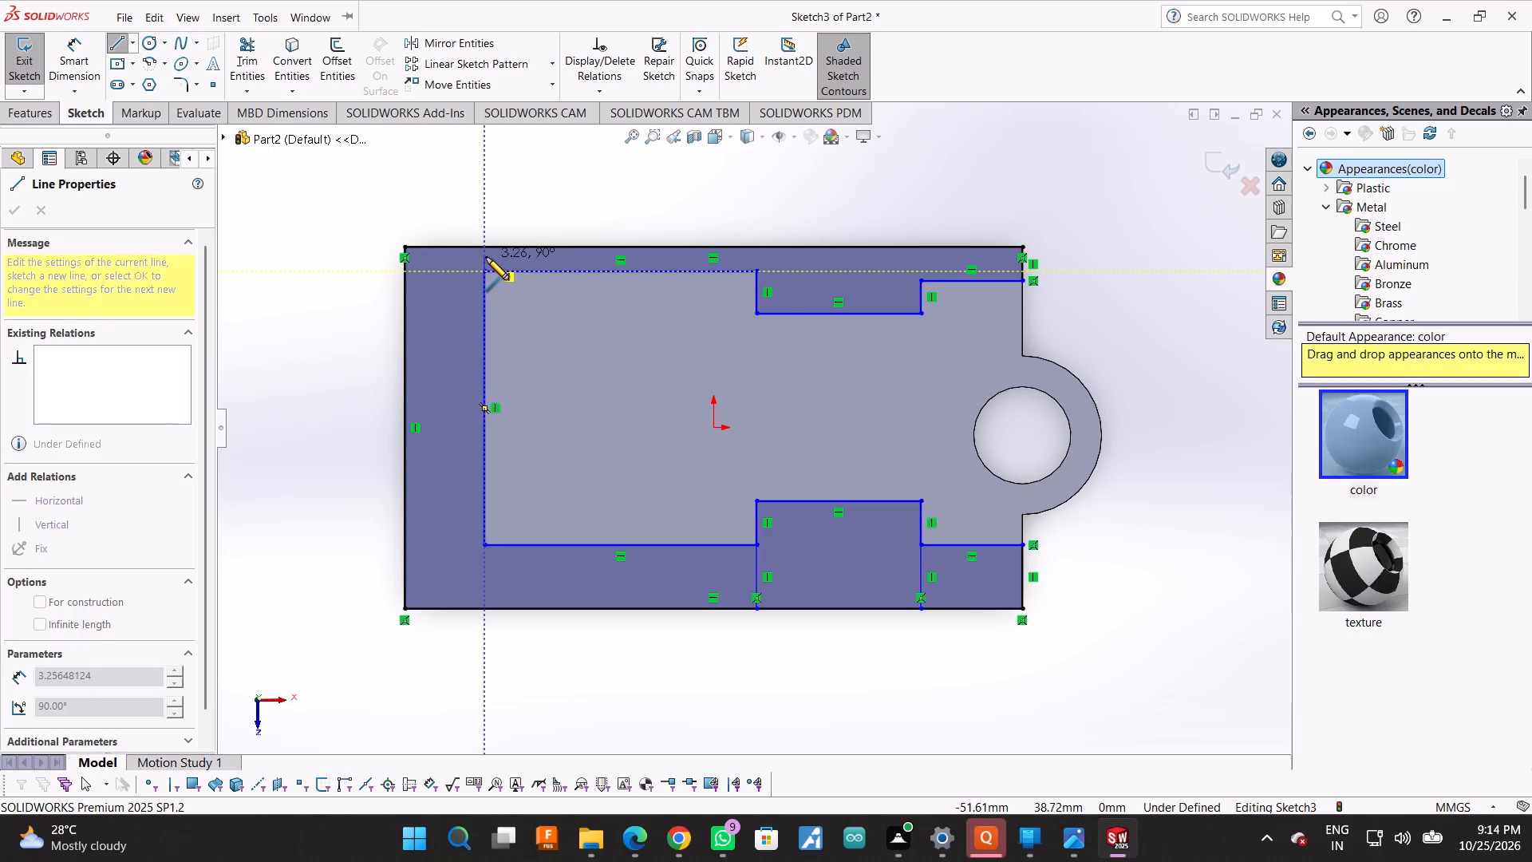
click(486, 251)
key(Escape)
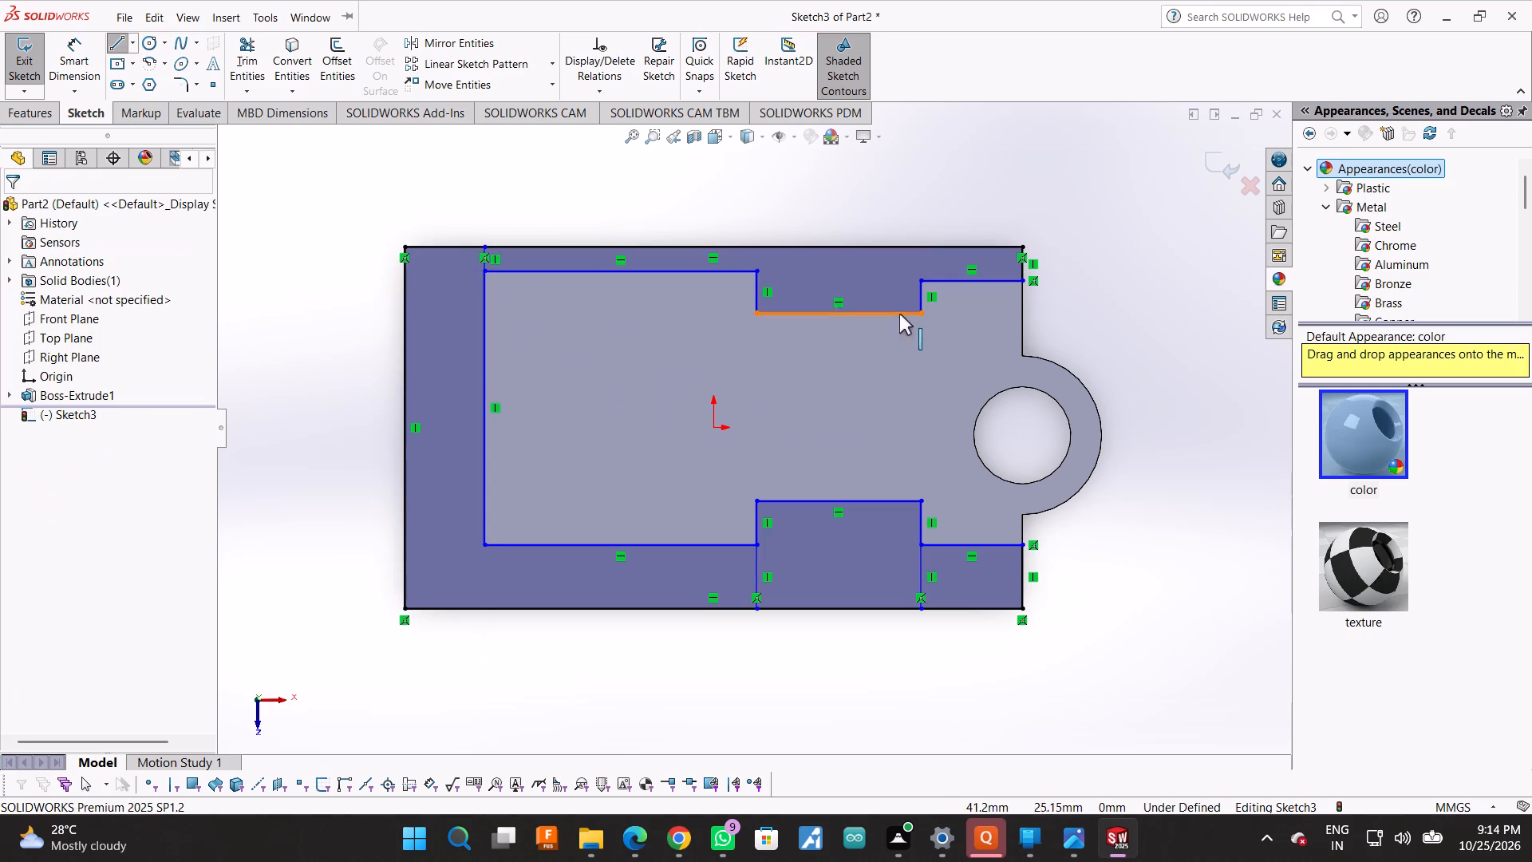
click(112, 34)
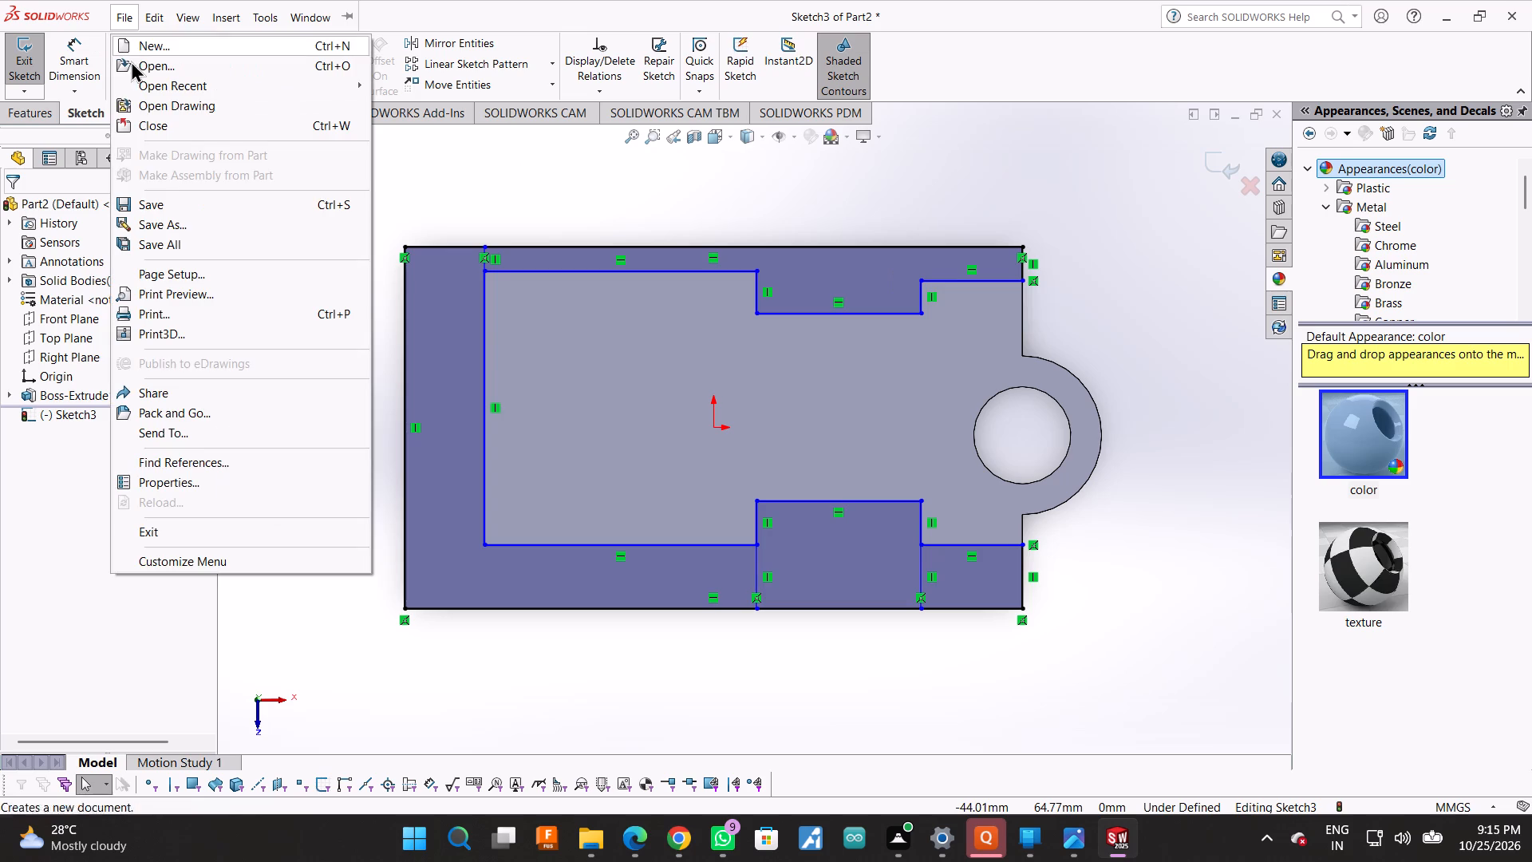
click(383, 151)
click(109, 38)
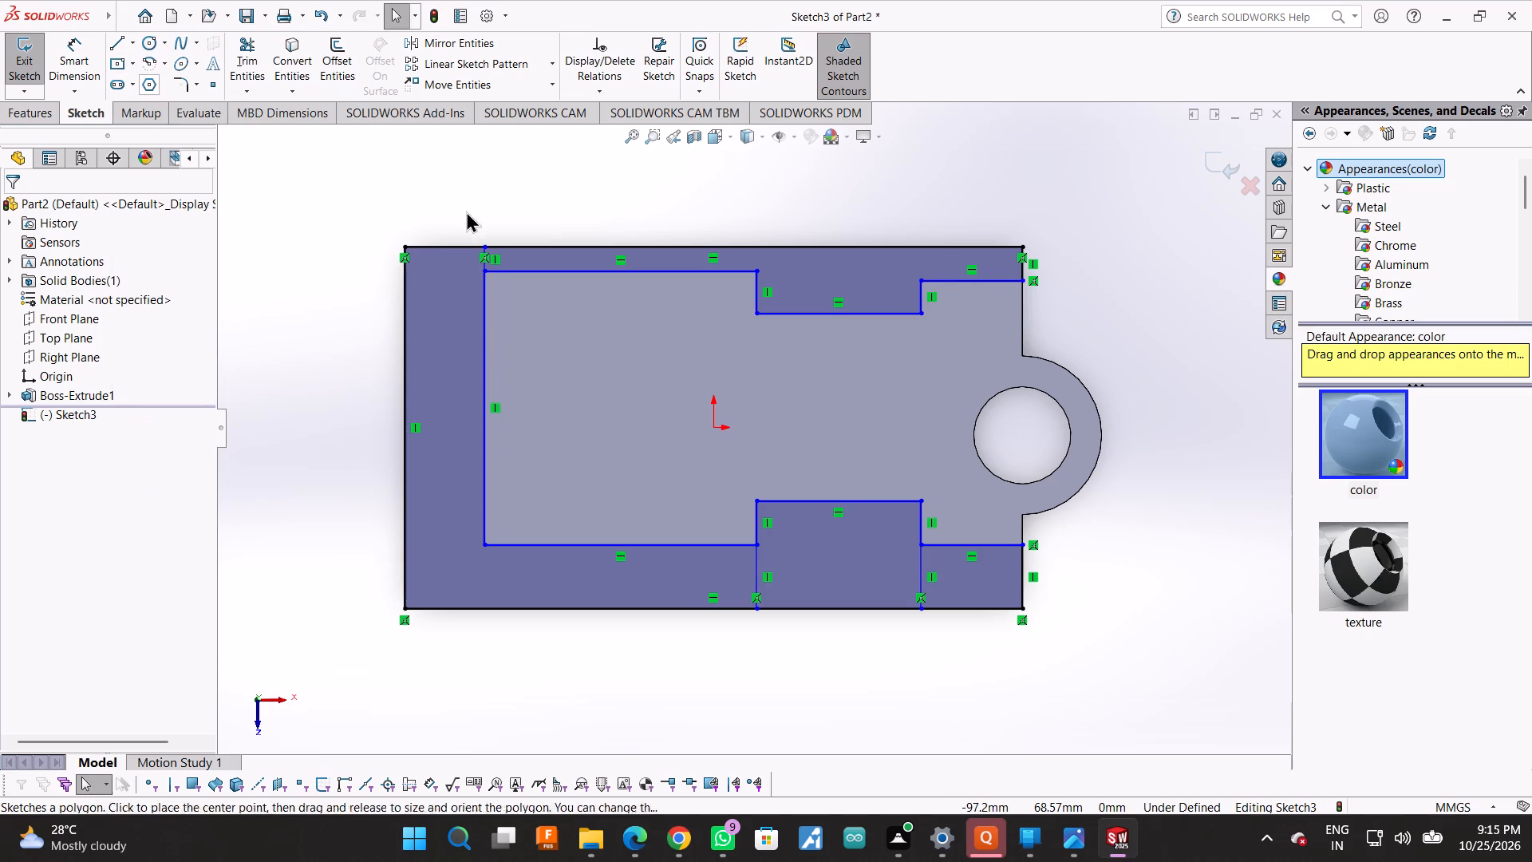
click(921, 283)
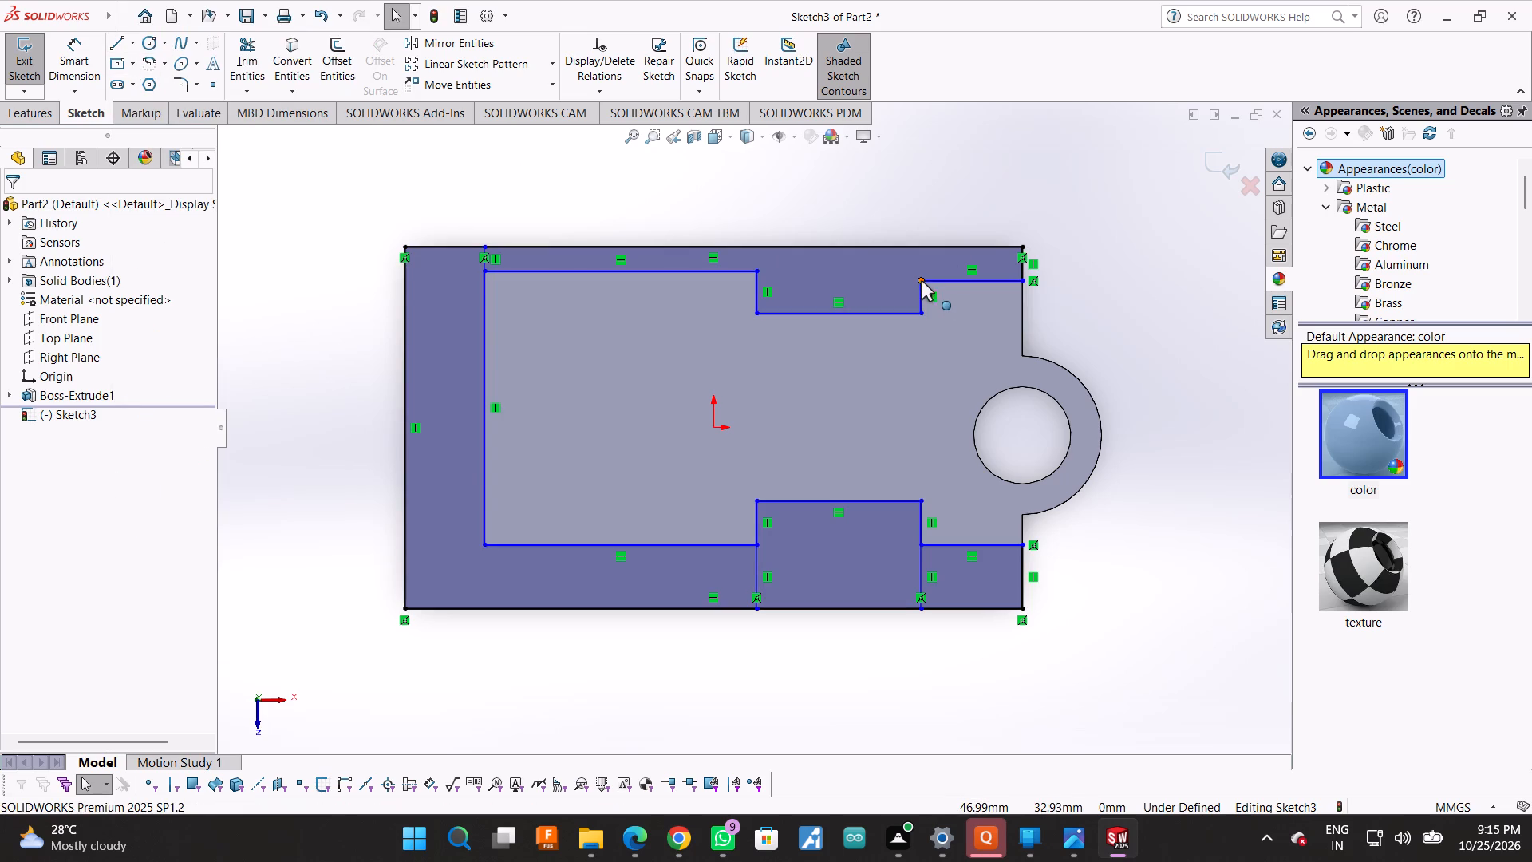
click(113, 41)
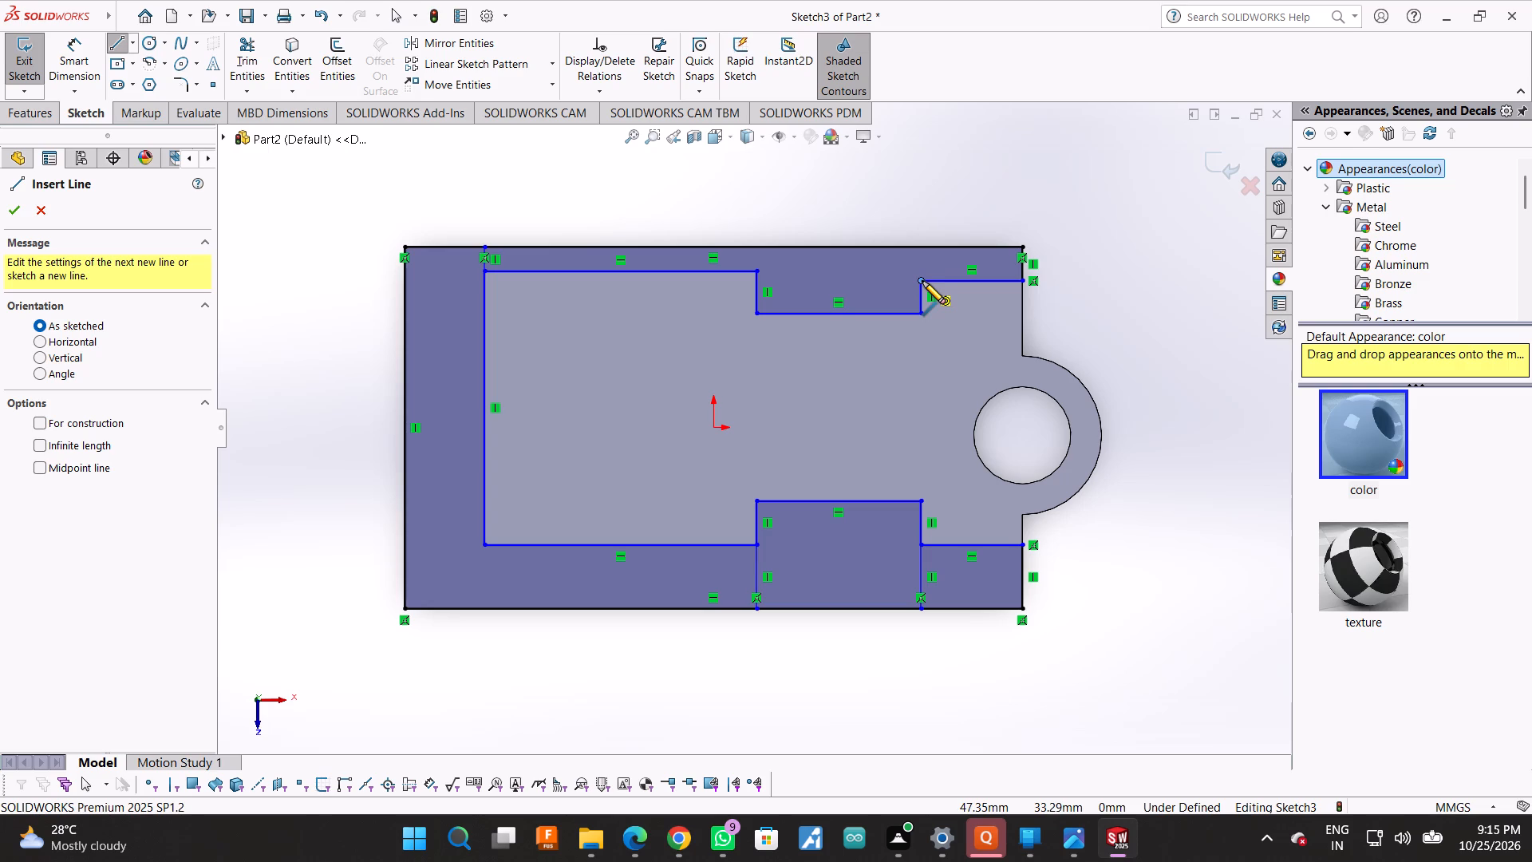
click(922, 281)
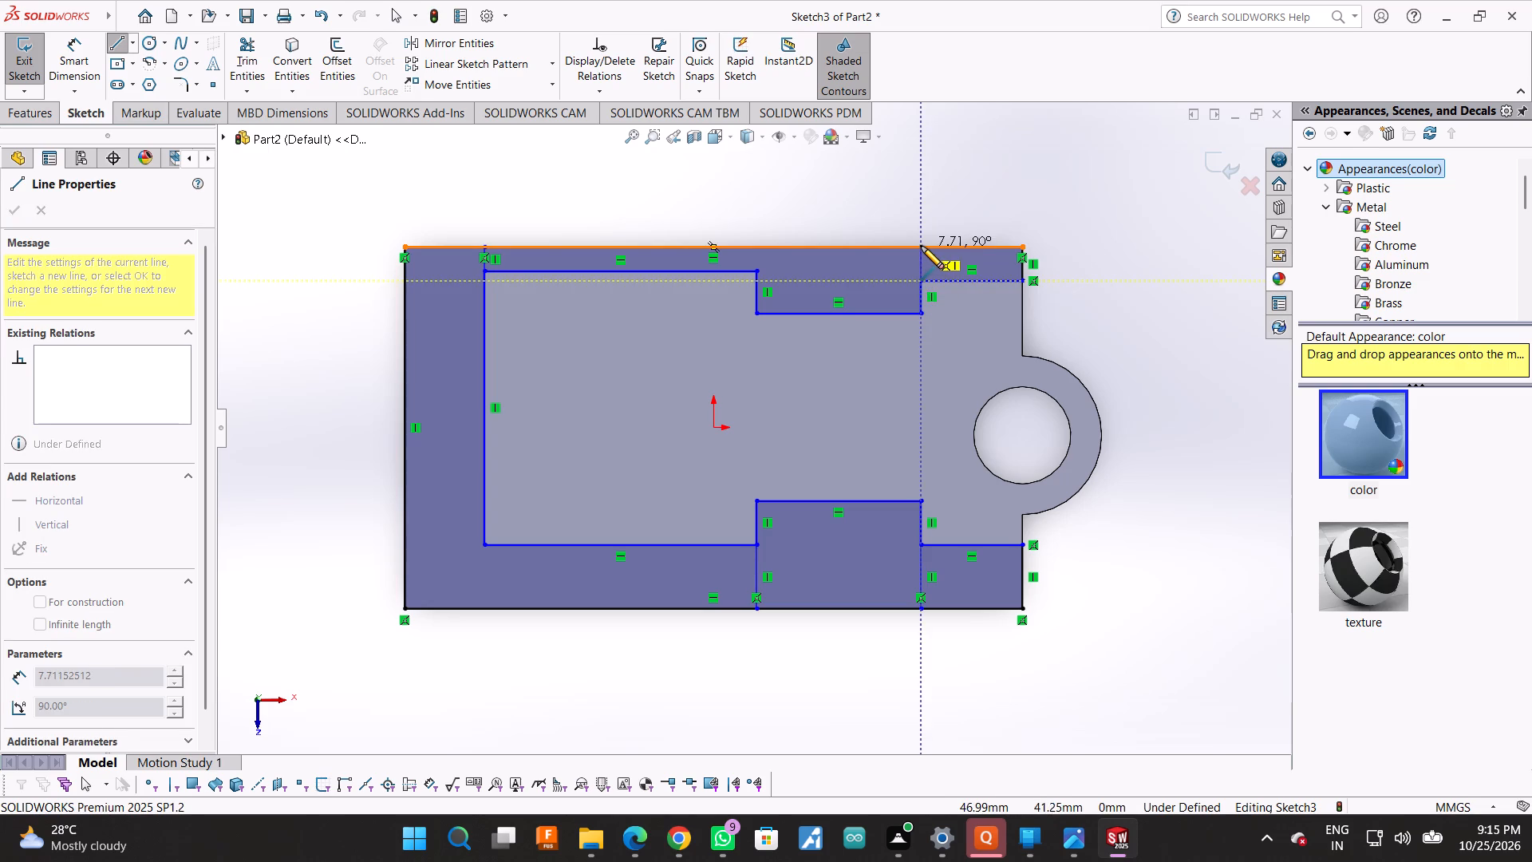
click(921, 246)
right_click(921, 246)
click(941, 255)
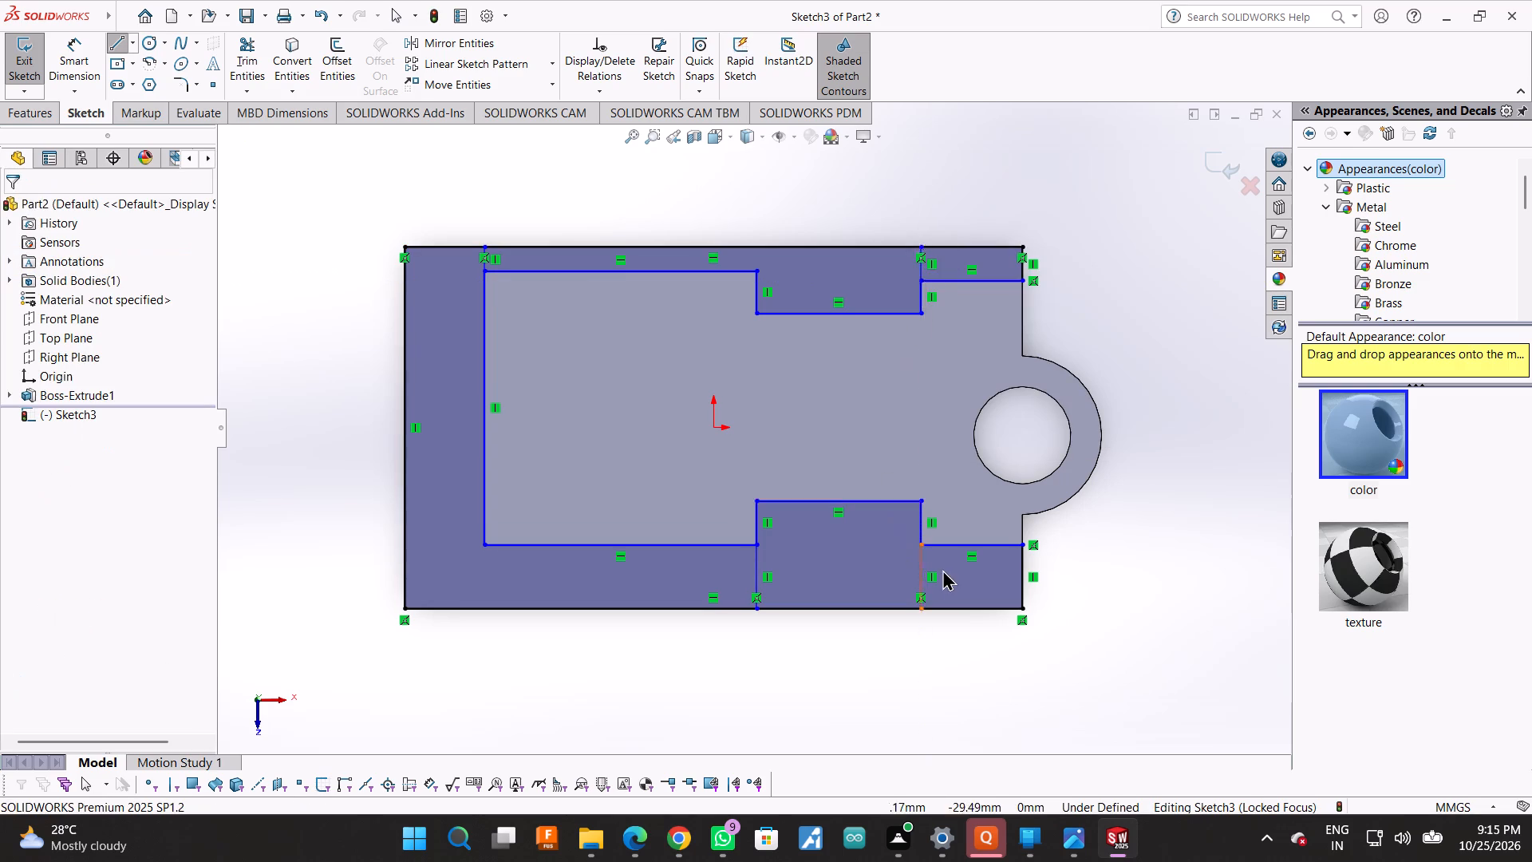
Draw a vertical line about 14 mm long from the lower inner far-end corner to the base's lower long edge.
click(925, 546)
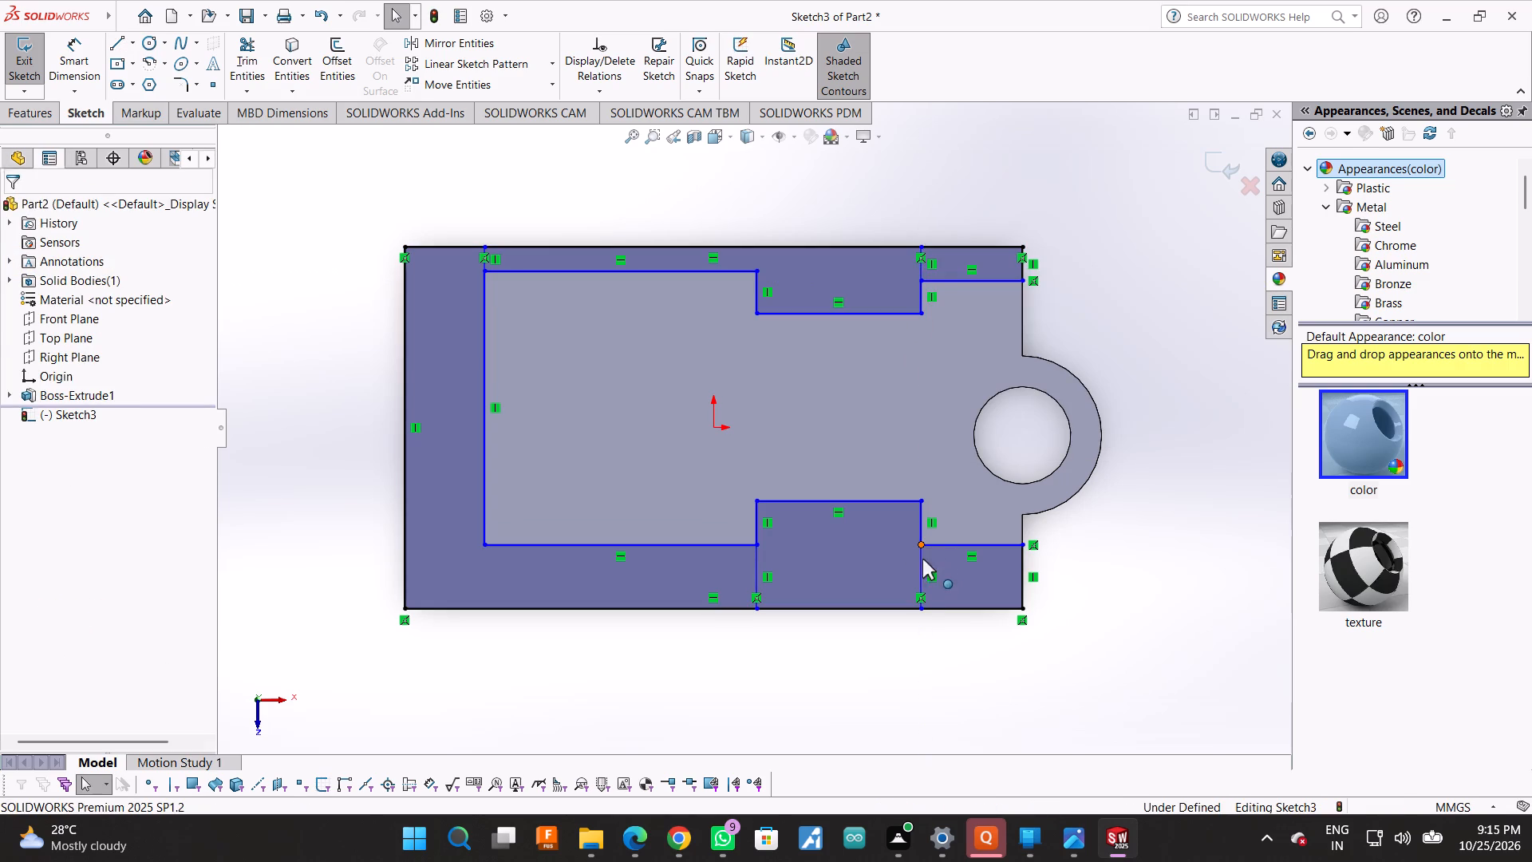
click(124, 48)
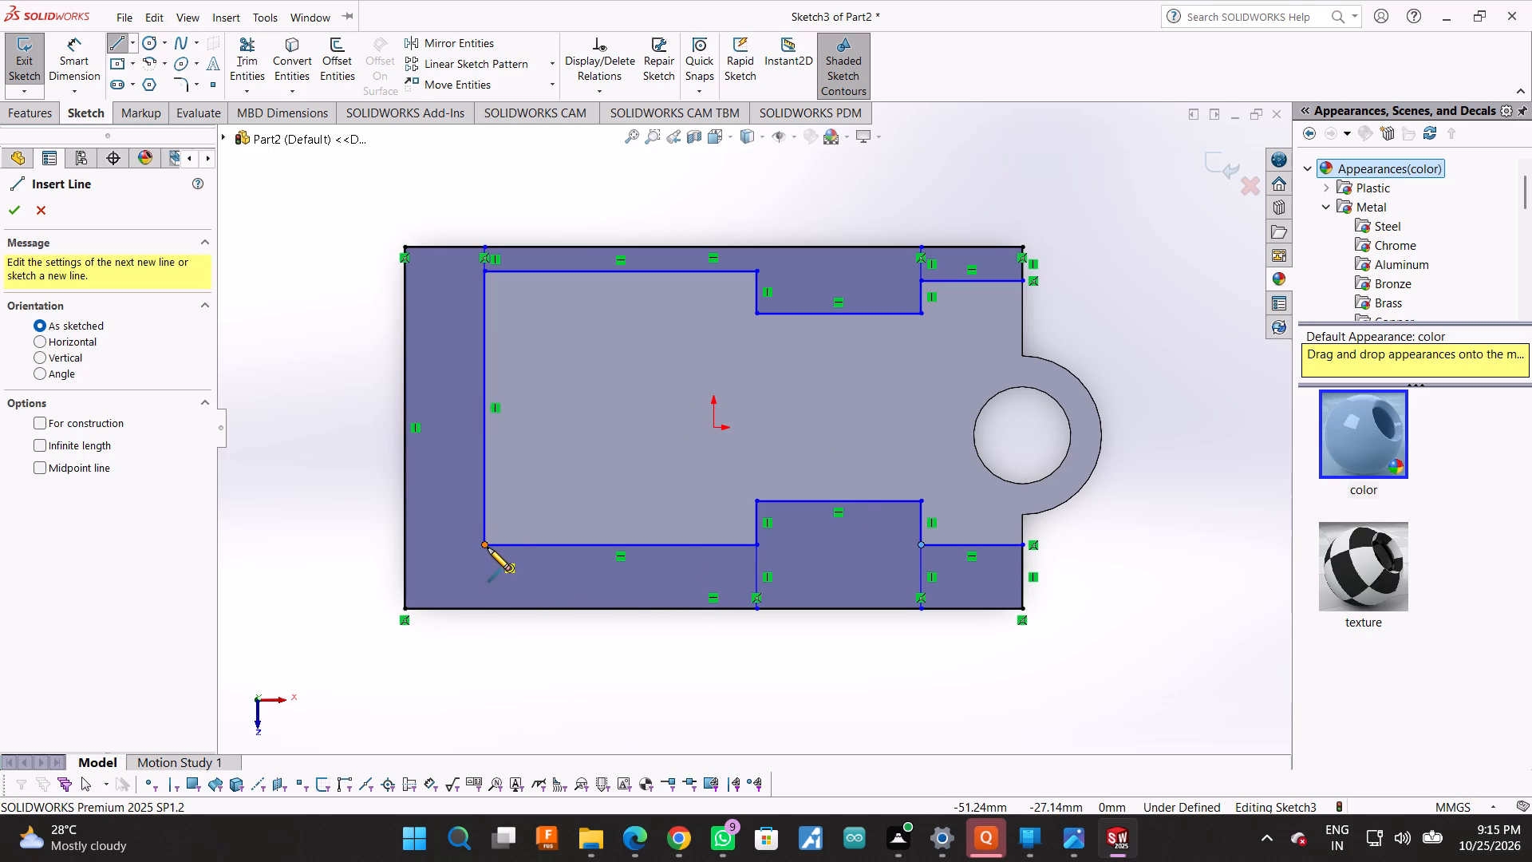
click(488, 548)
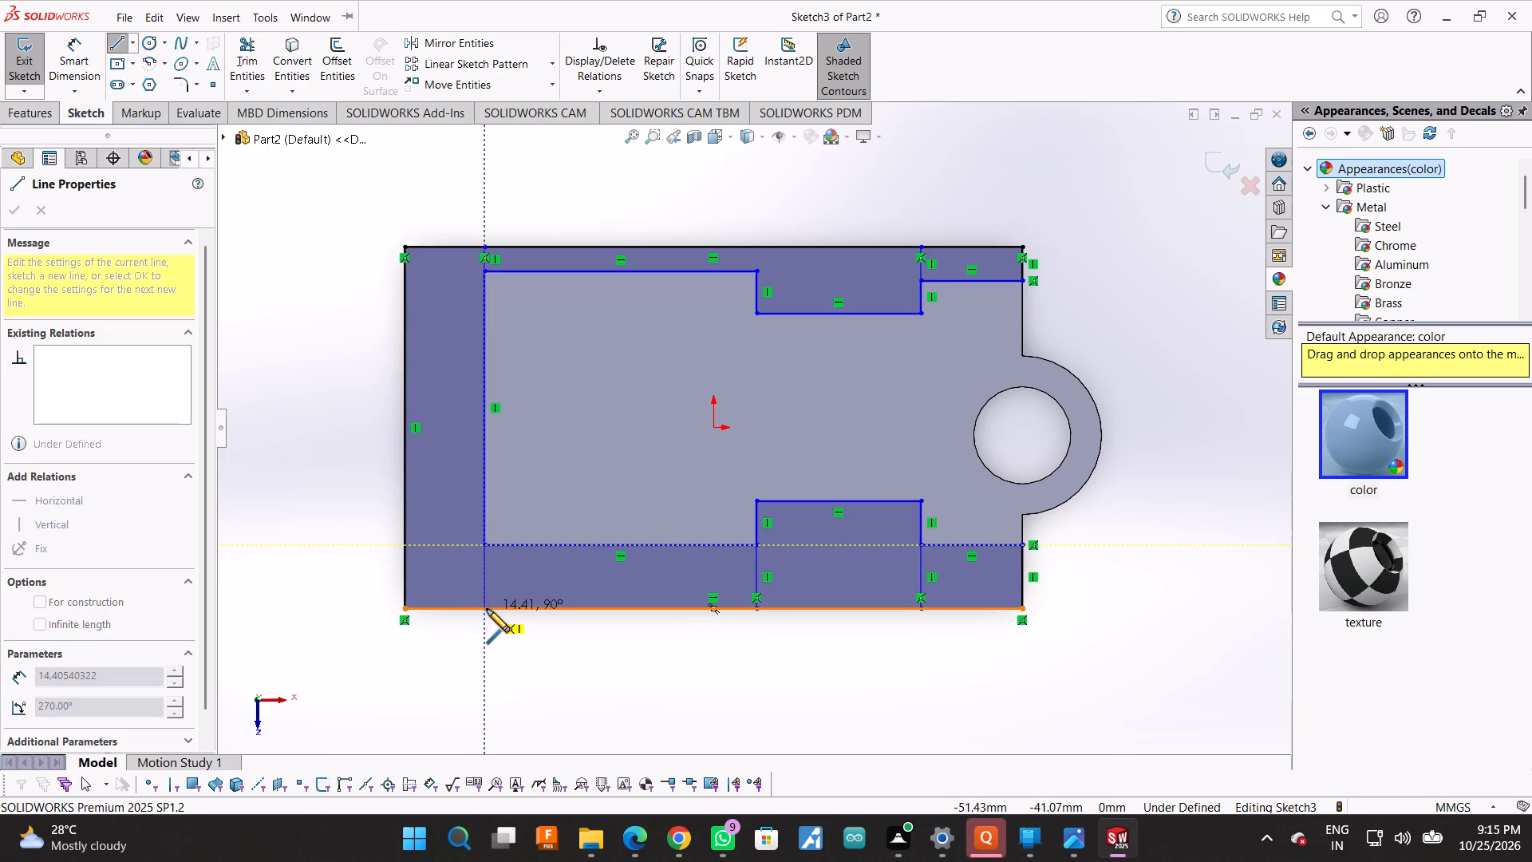
click(487, 609)
Trim away the lower step's inner horizontal line and its two short vertical sides.
click(247, 55)
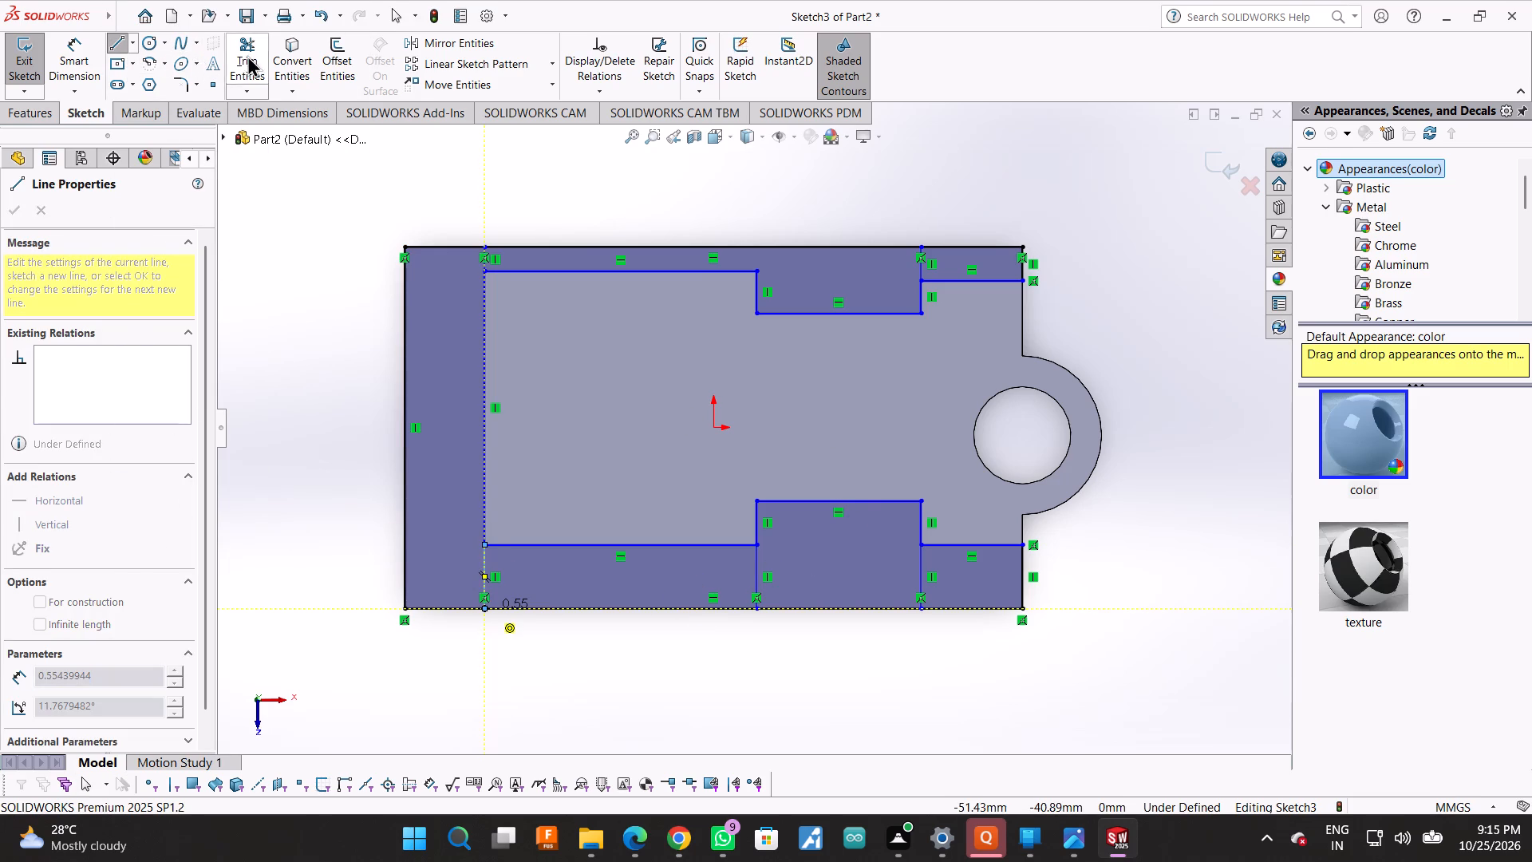
drag(847, 473, 863, 572)
drag(709, 515, 759, 516)
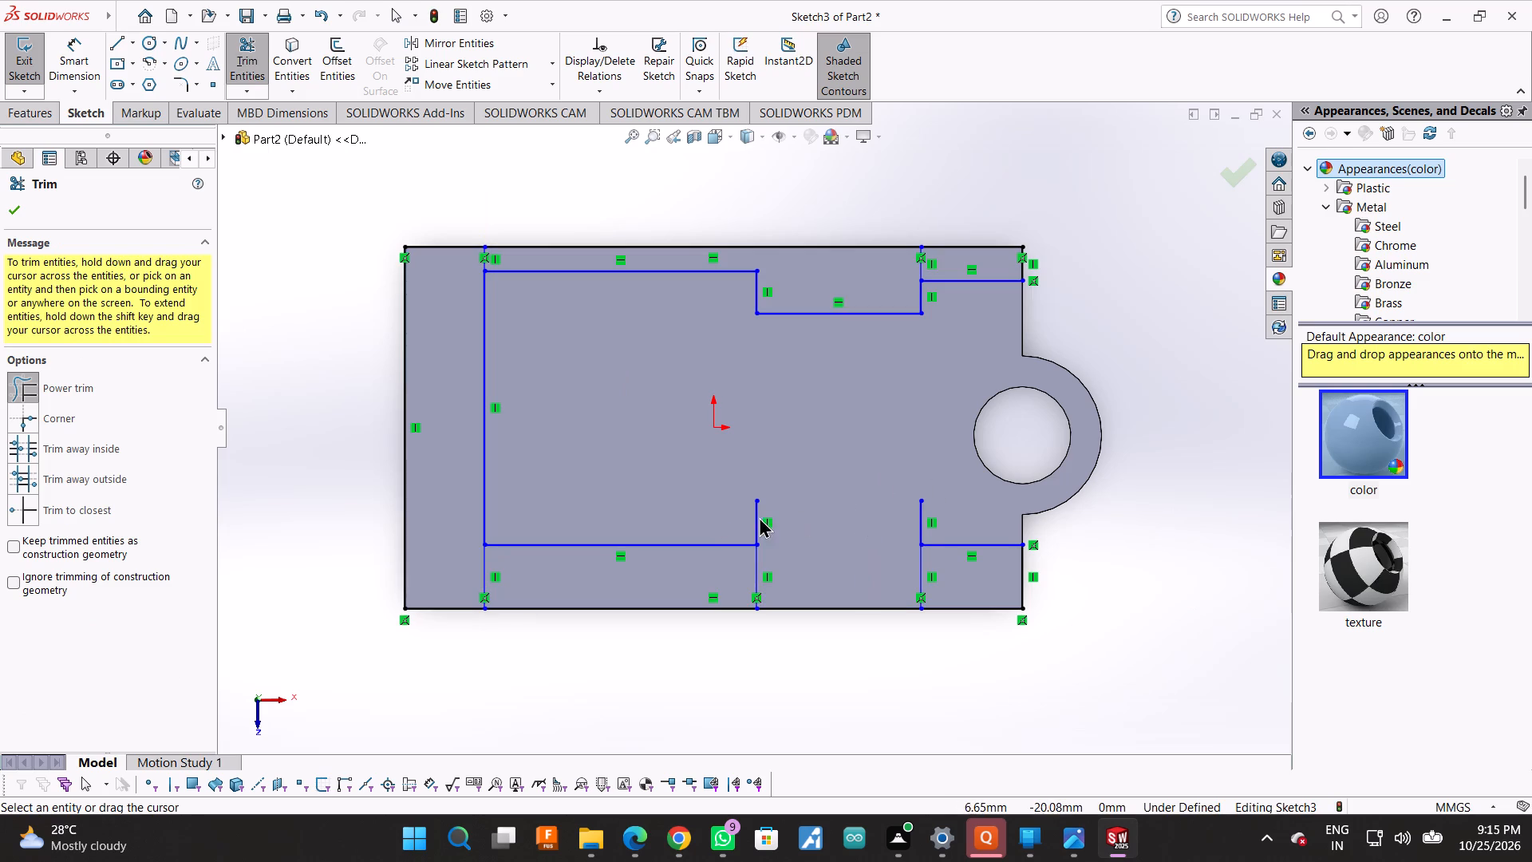
drag(759, 516, 943, 512)
drag(349, 358, 474, 370)
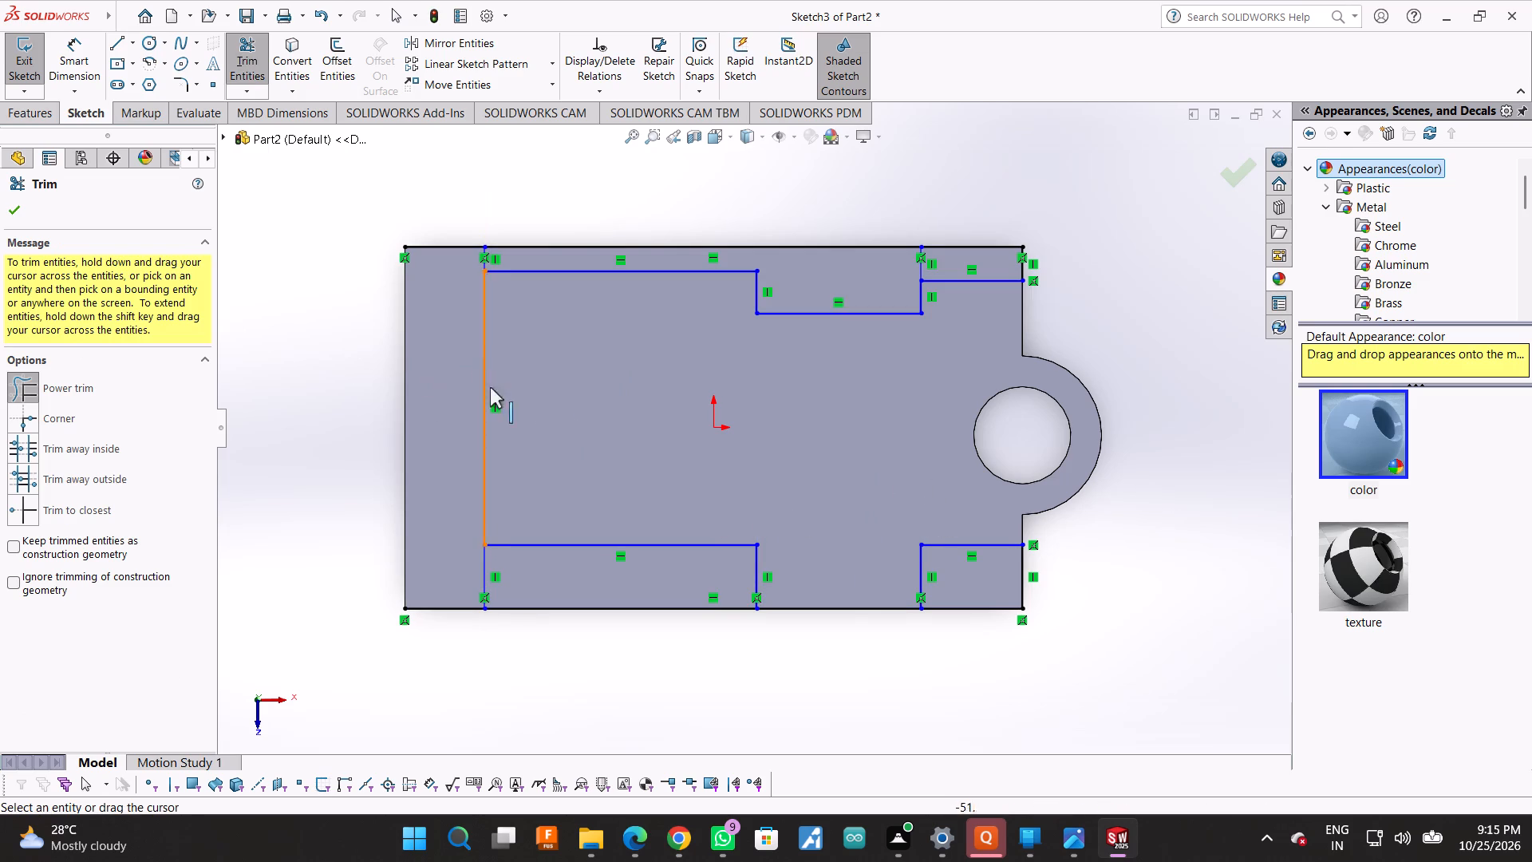
key(ctrl+z)
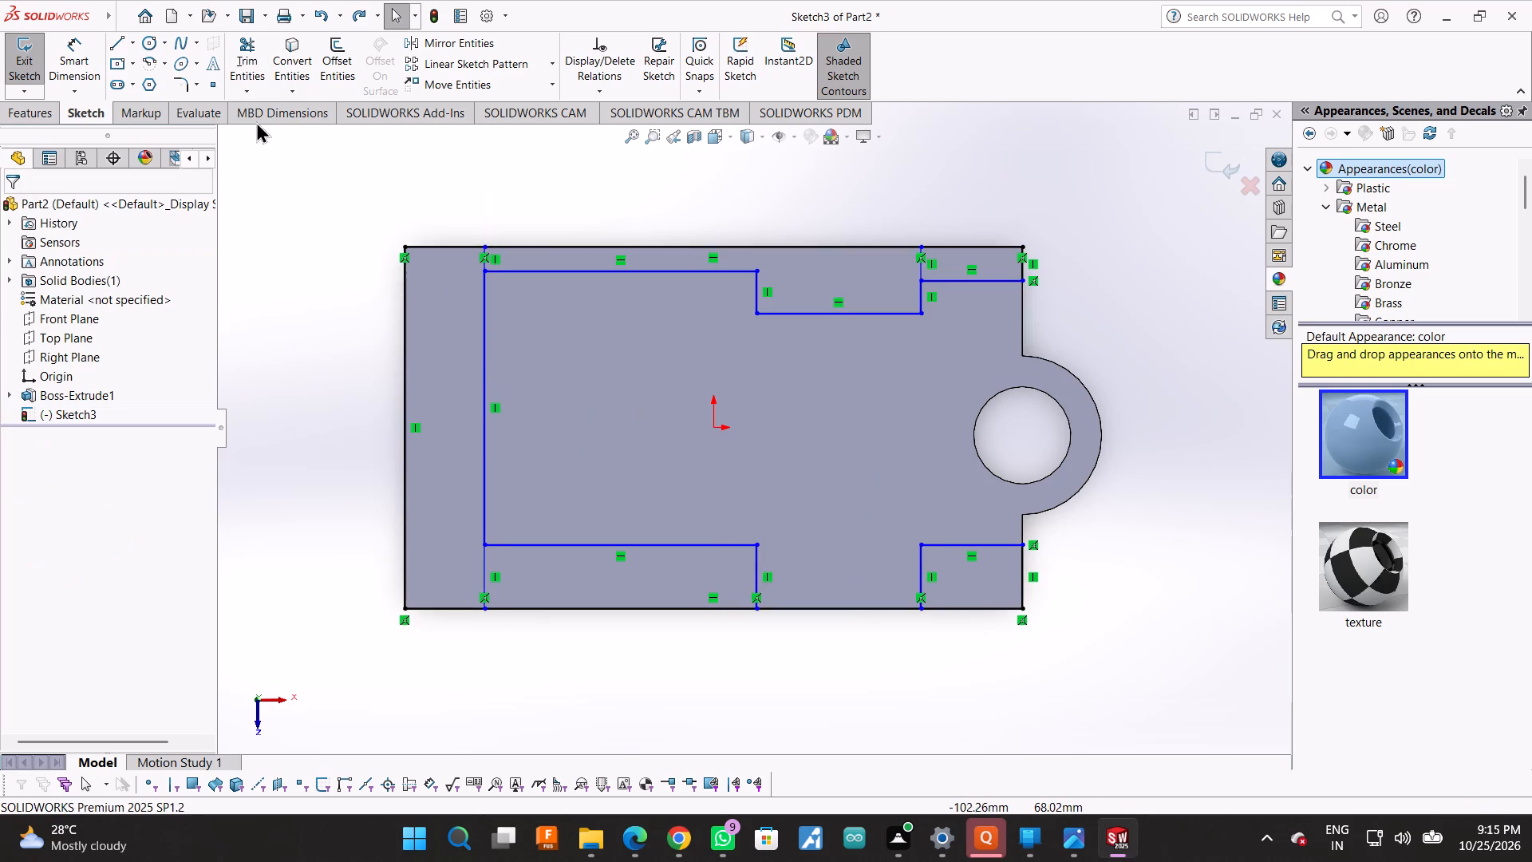
Trim away the long inner vertical line near the far end and the upper step's horizontal and two vertical lines.
click(230, 49)
drag(479, 386, 517, 386)
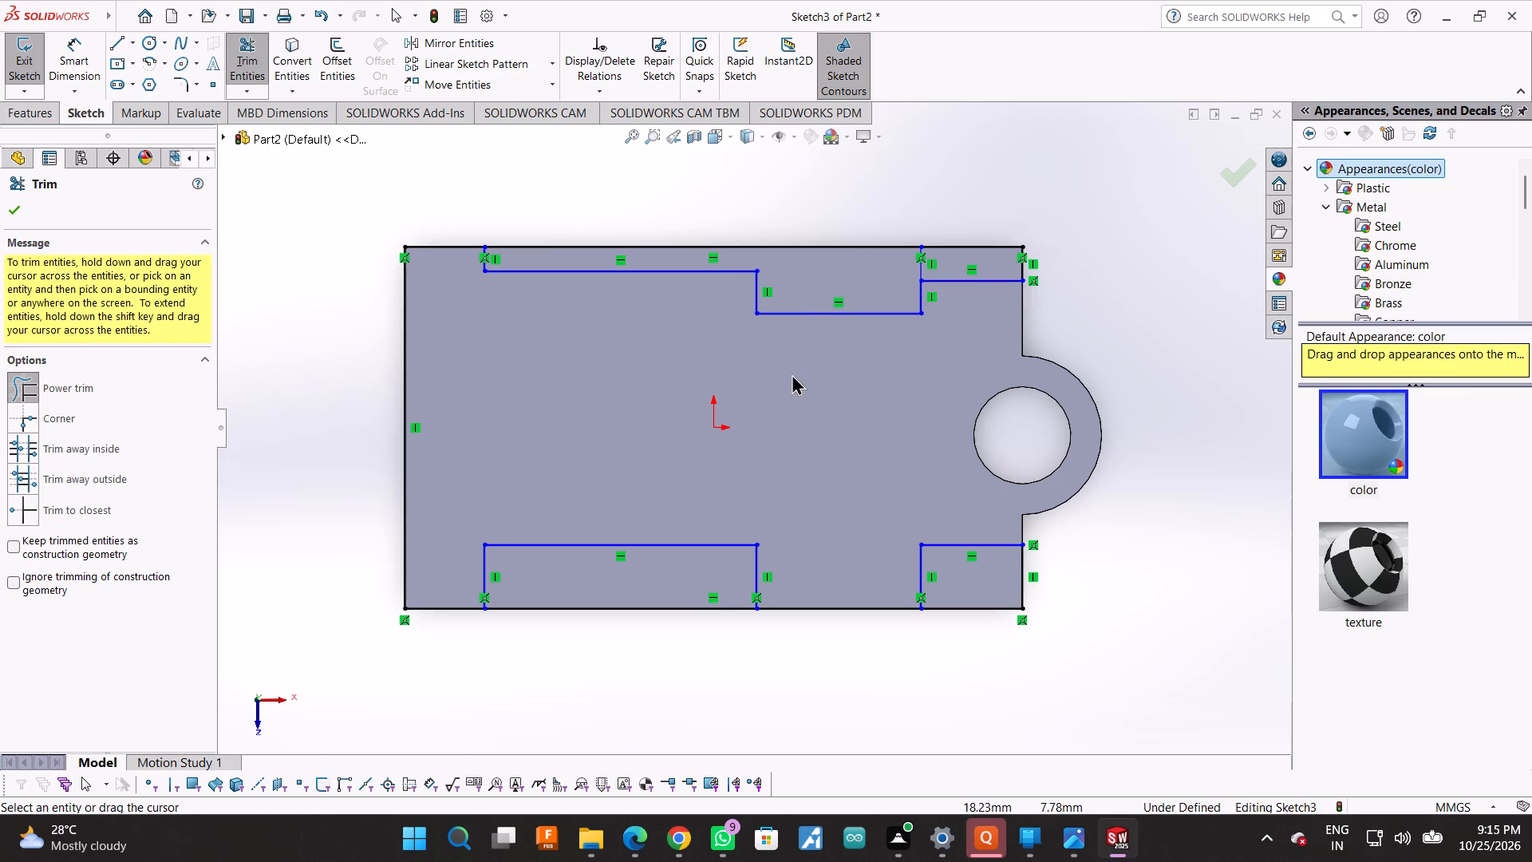
drag(821, 291, 665, 293)
click(665, 293)
drag(665, 293, 685, 292)
drag(701, 291, 773, 289)
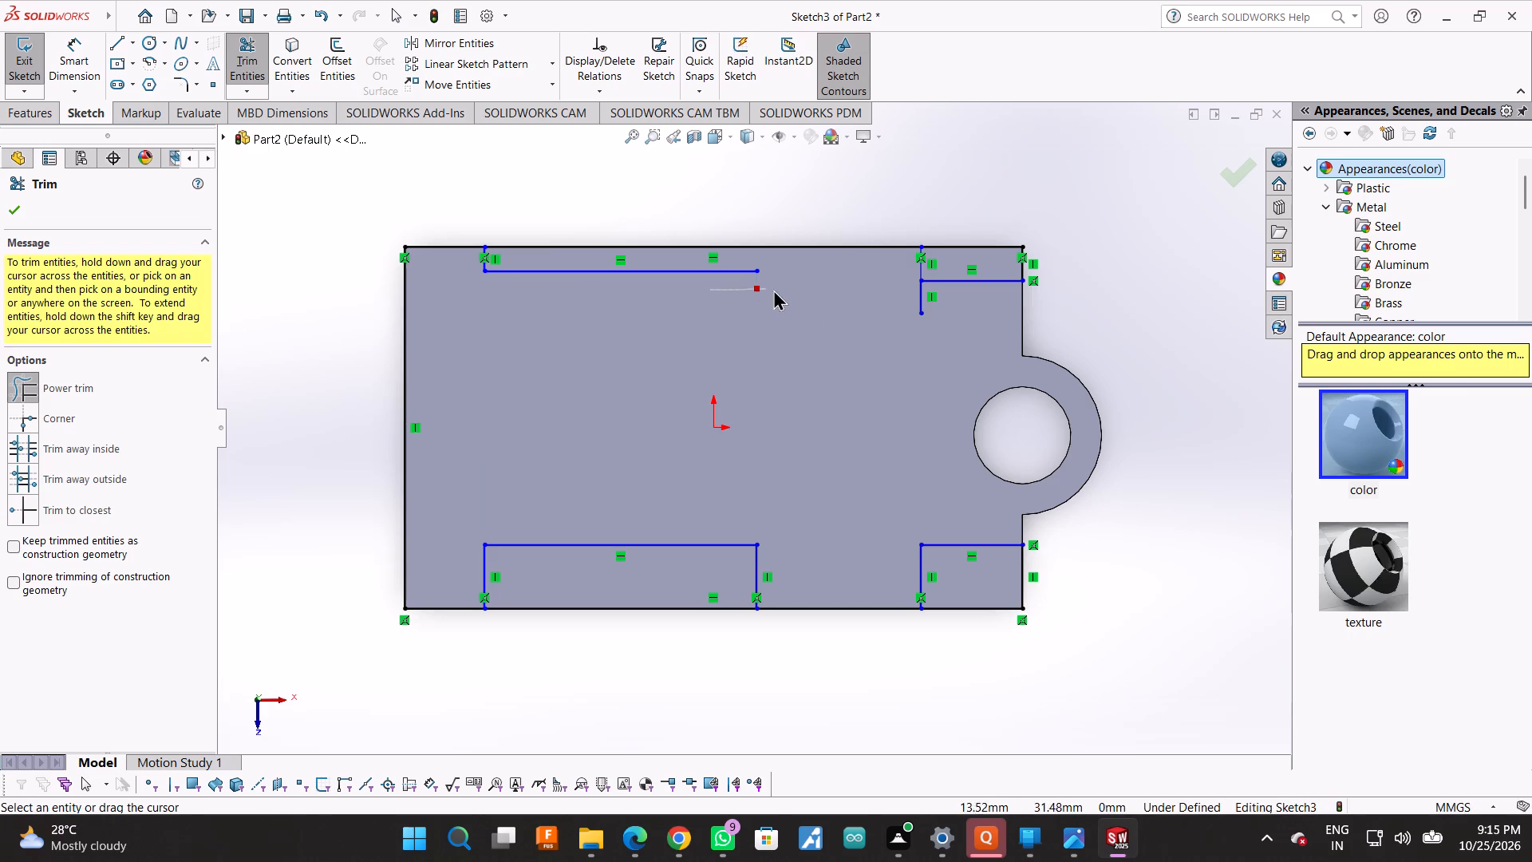
drag(773, 289, 943, 292)
click(943, 292)
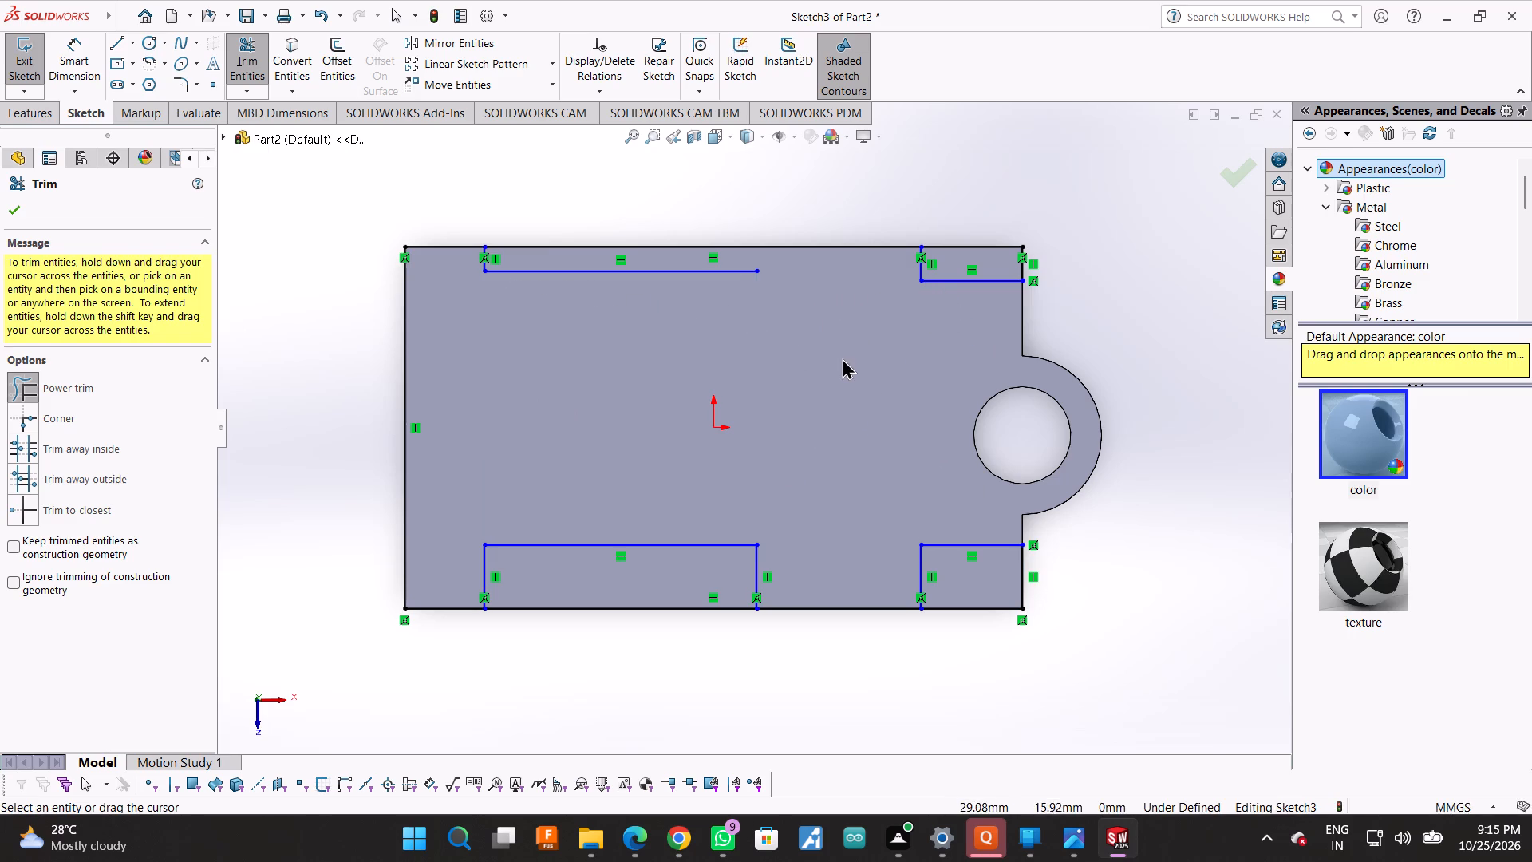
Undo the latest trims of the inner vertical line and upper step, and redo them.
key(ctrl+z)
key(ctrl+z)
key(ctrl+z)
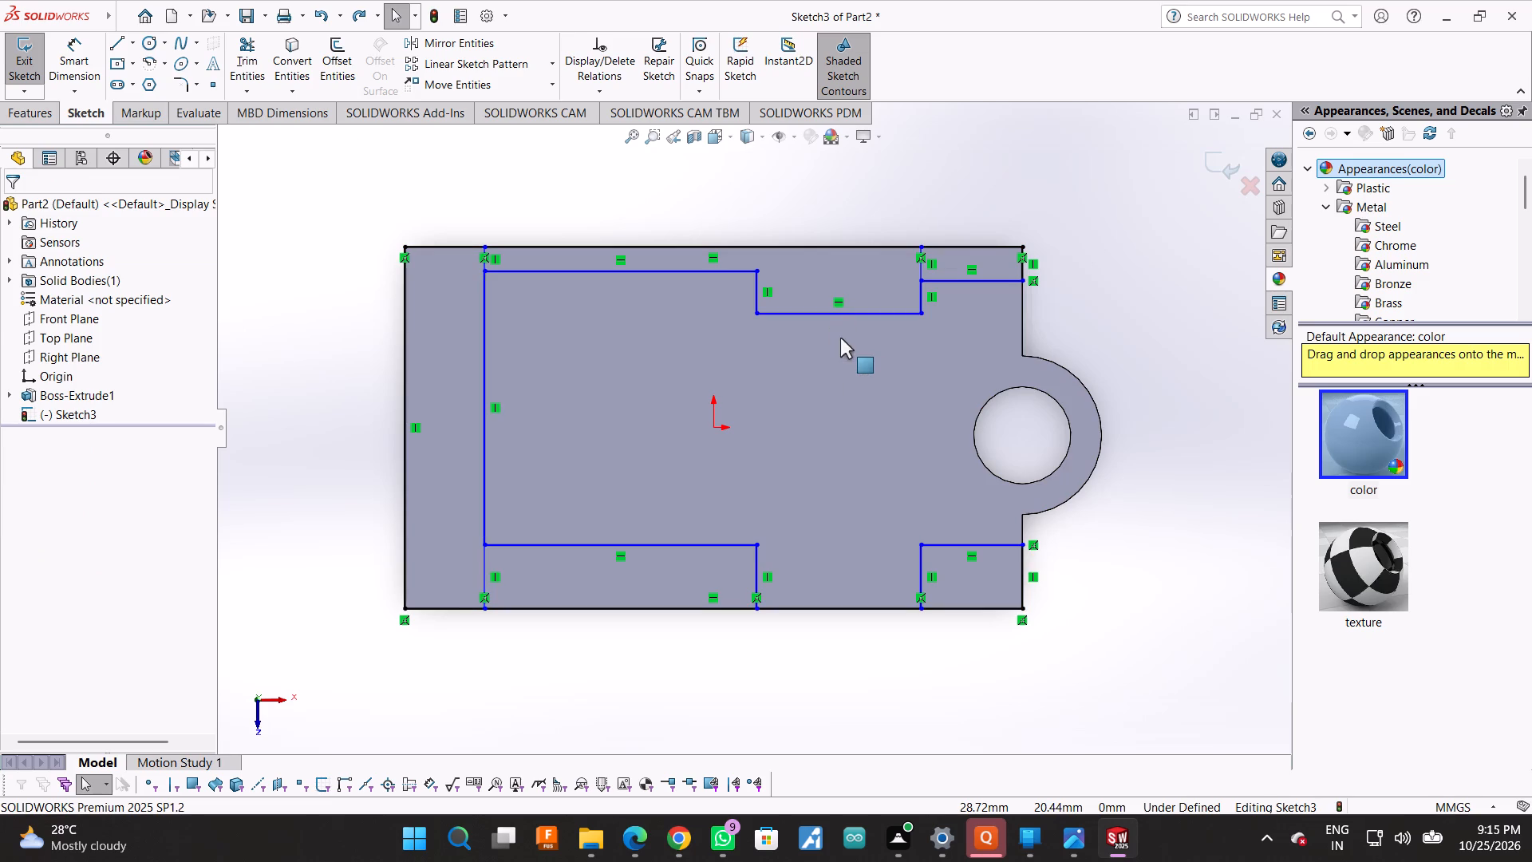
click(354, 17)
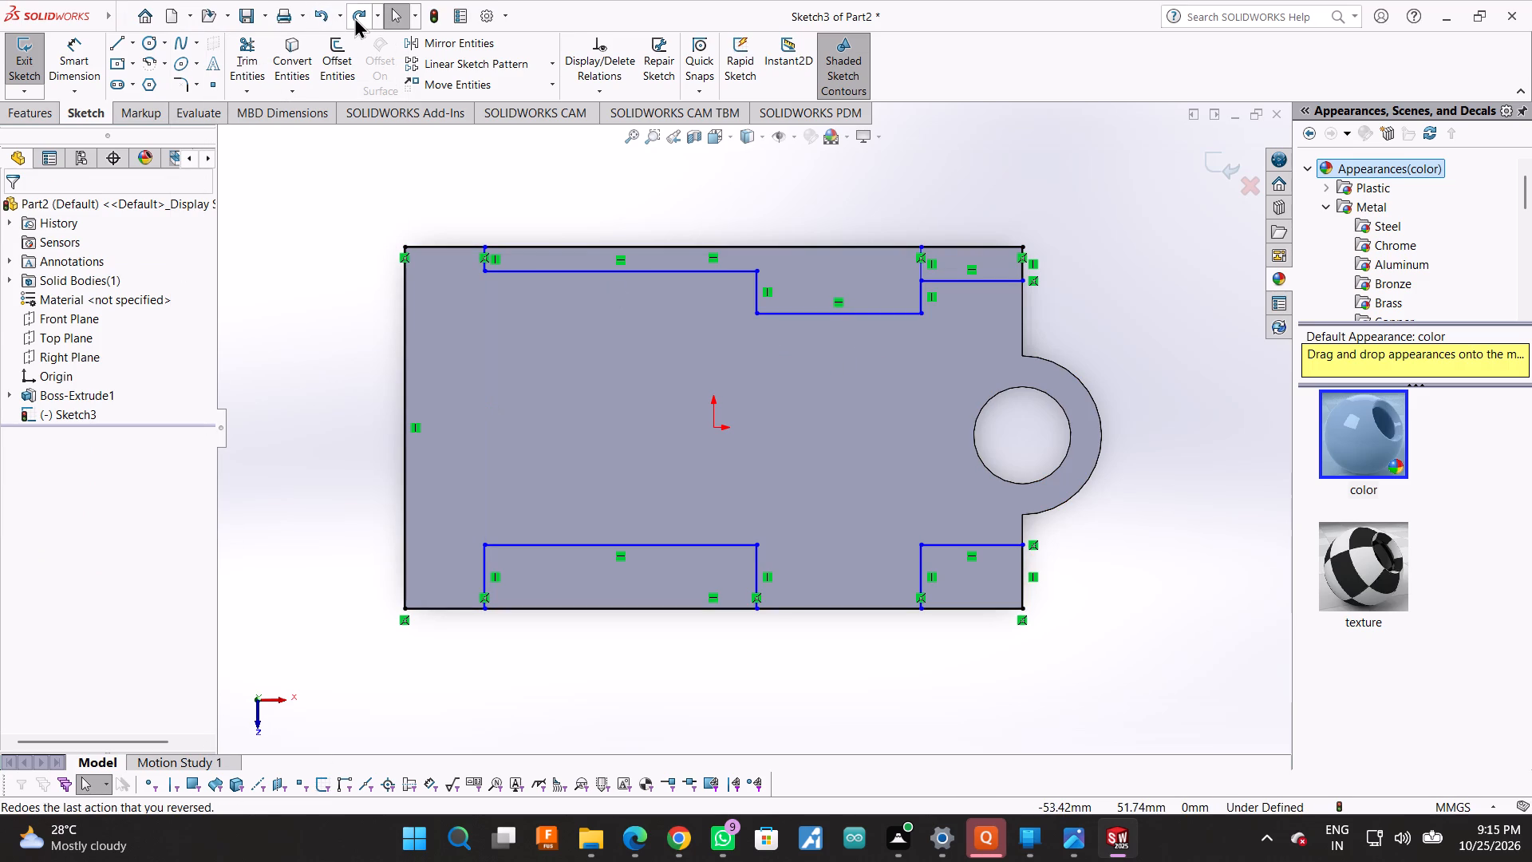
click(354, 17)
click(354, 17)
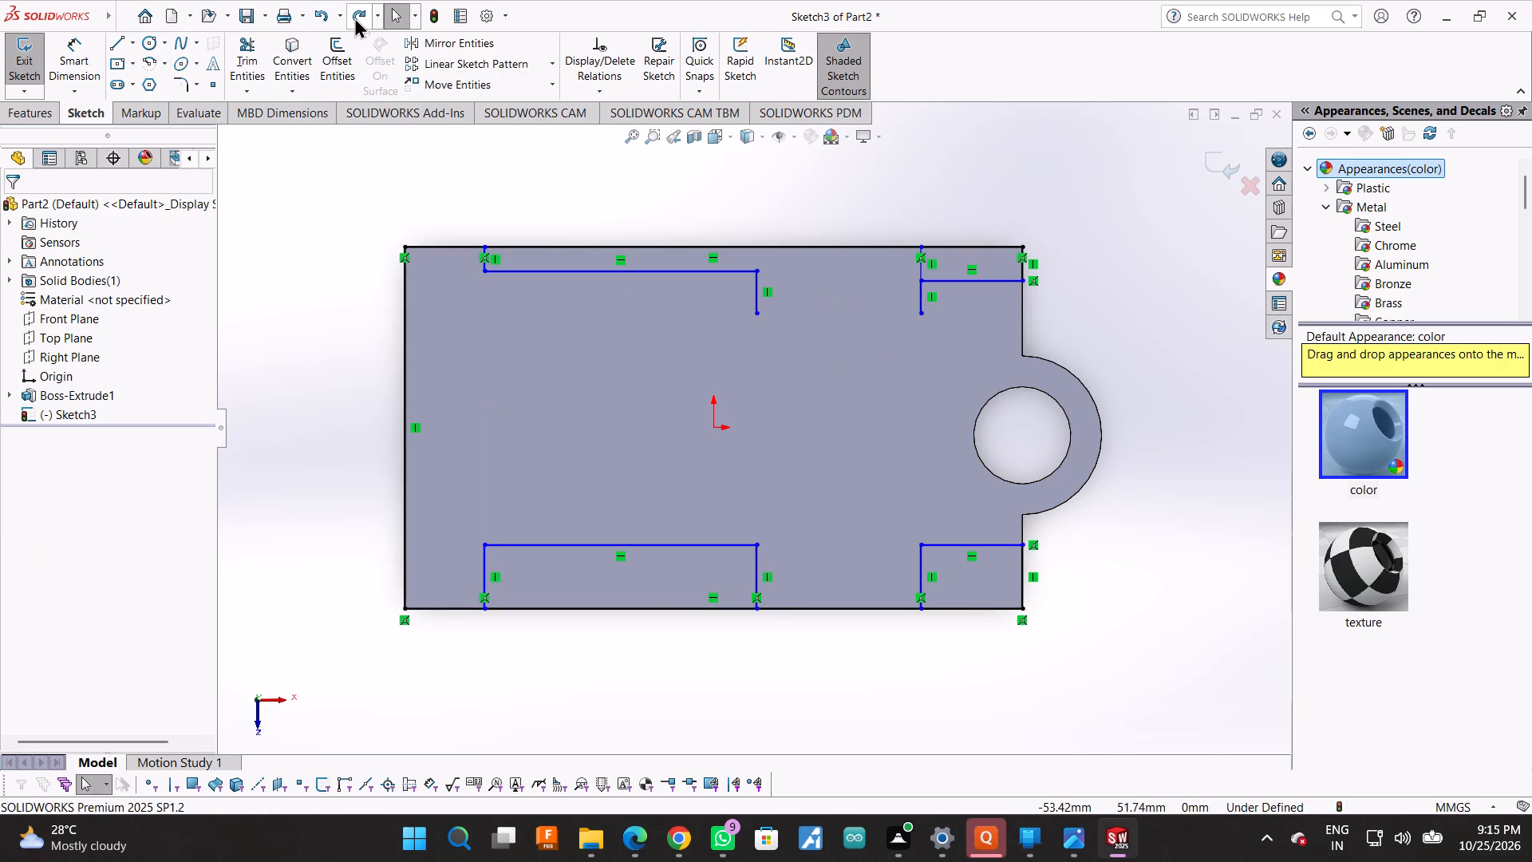
Close the upper long rectangle with a vertical line from its open lug-side end to the base's upper long edge.
click(109, 41)
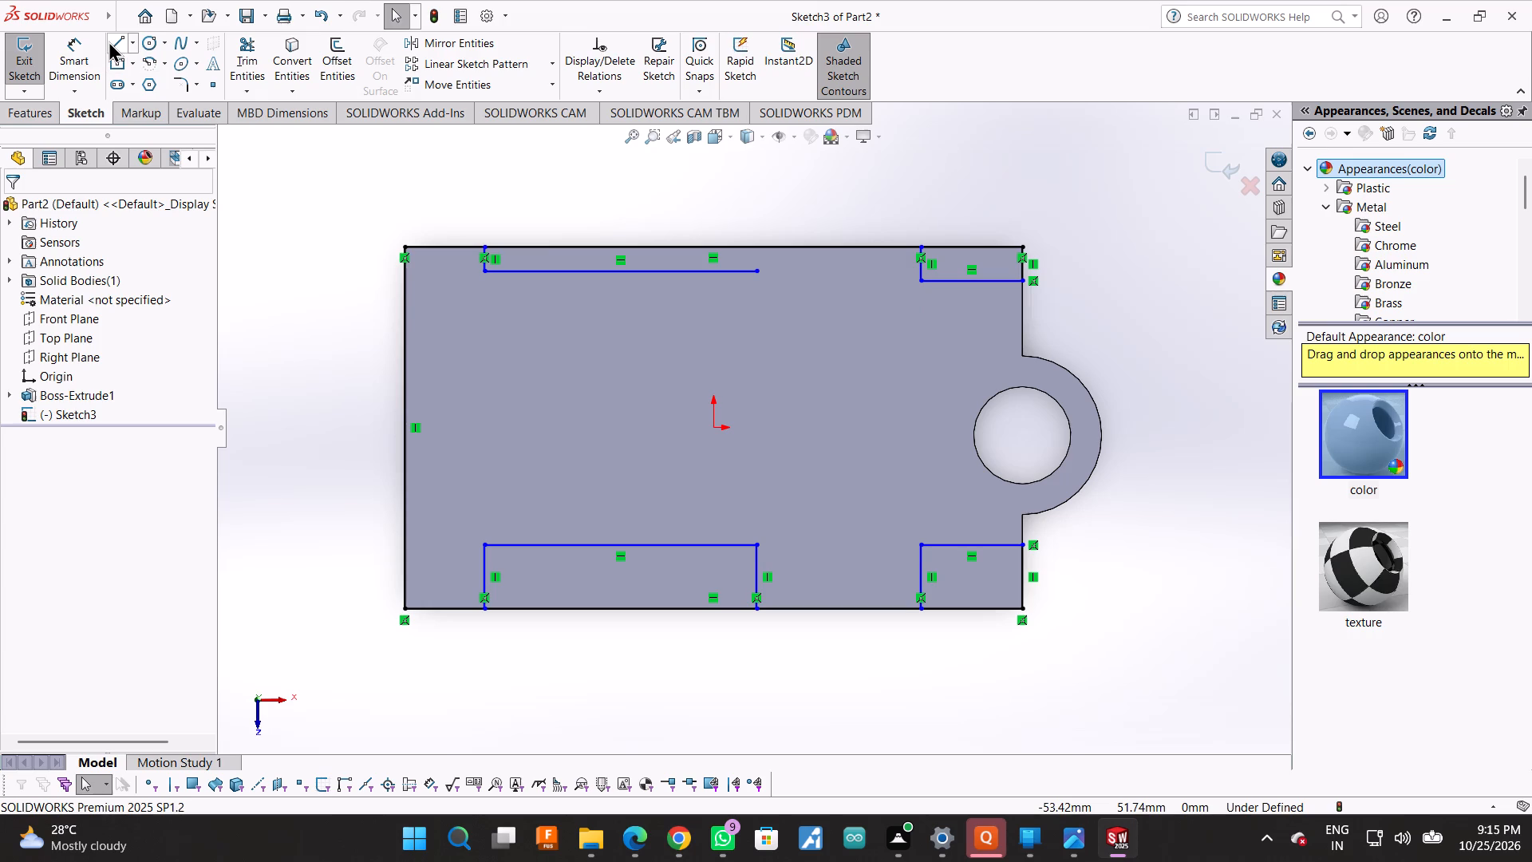
click(754, 271)
click(755, 246)
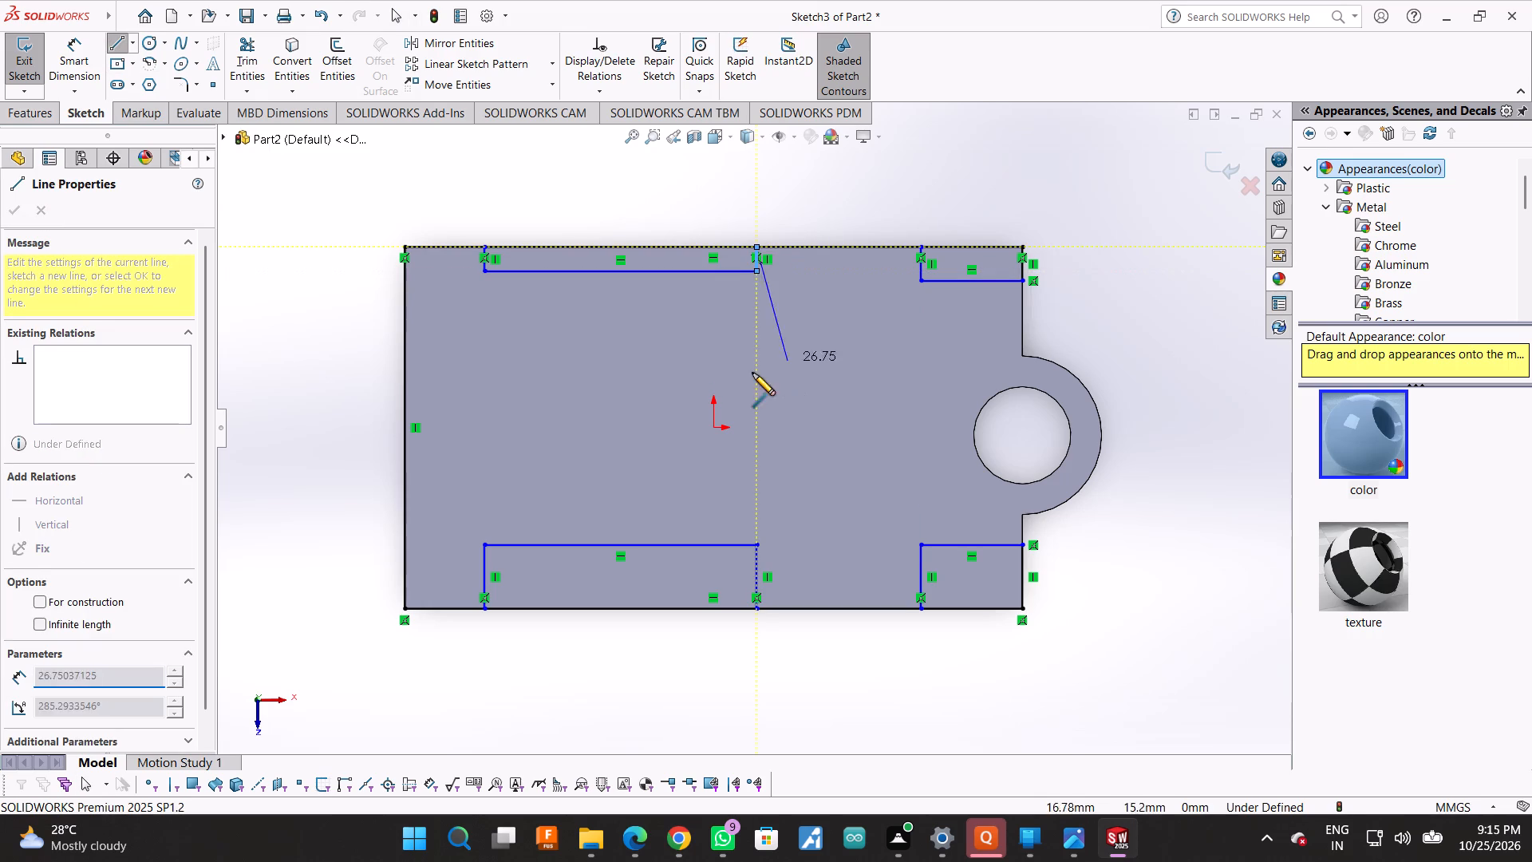
key(Escape)
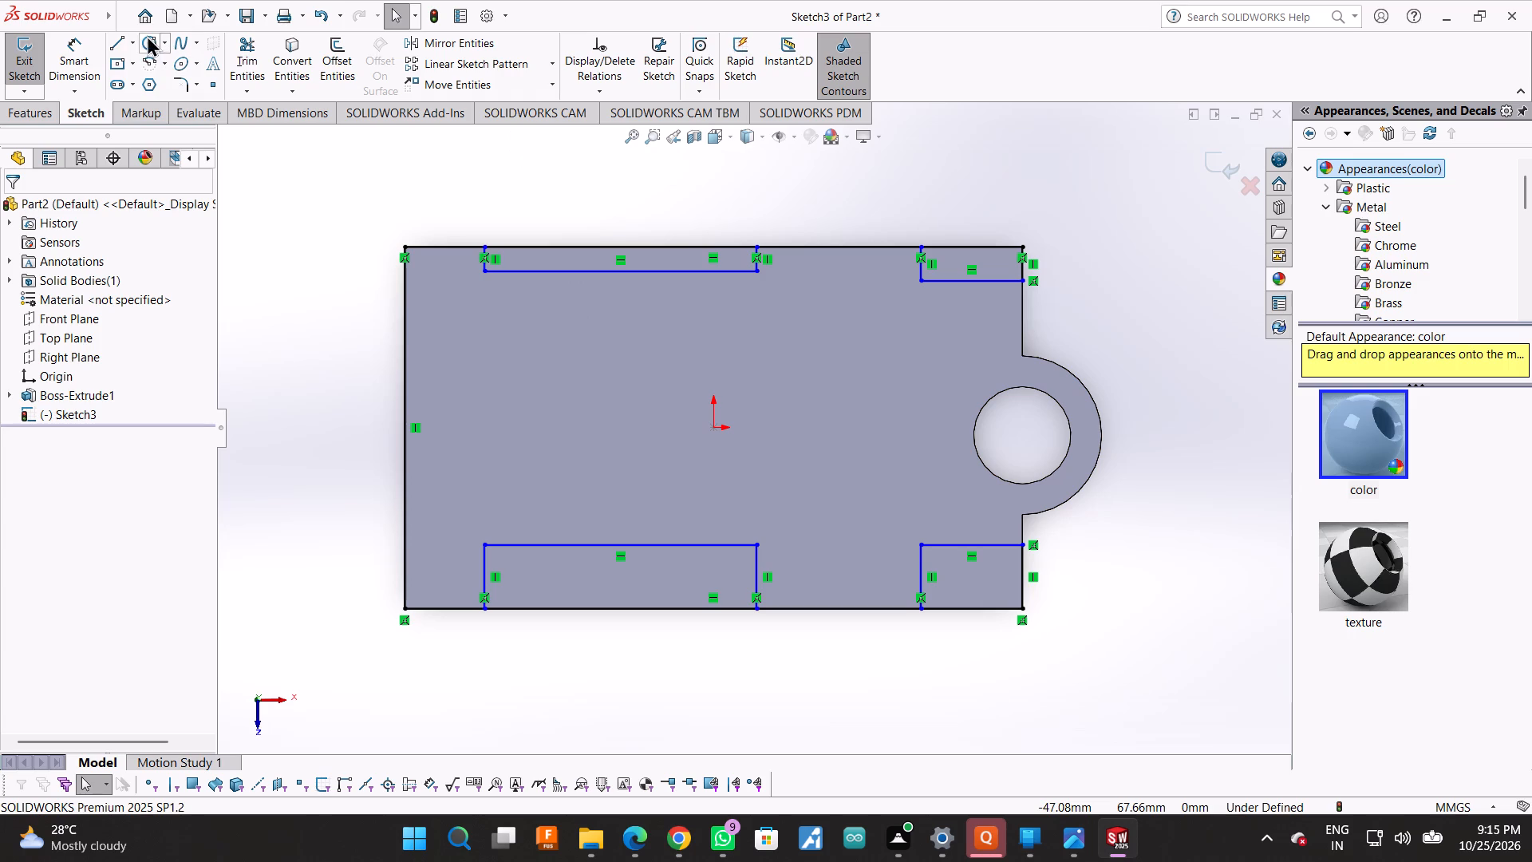
Dimension the upper lug-end rectangle's inner horizontal line from the base's upper long edge at 12 mm.
click(76, 52)
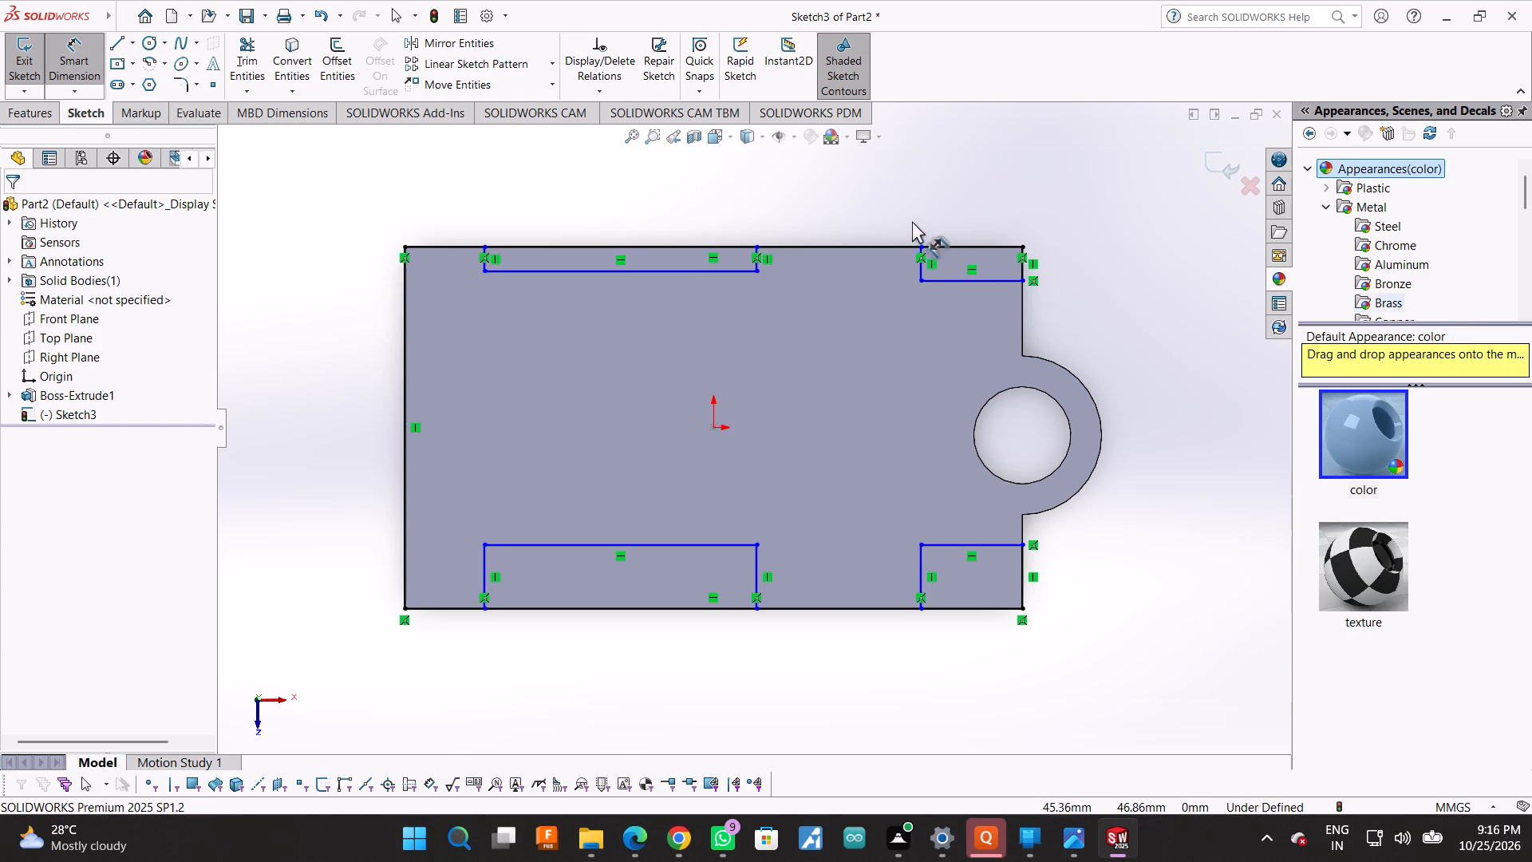
click(986, 283)
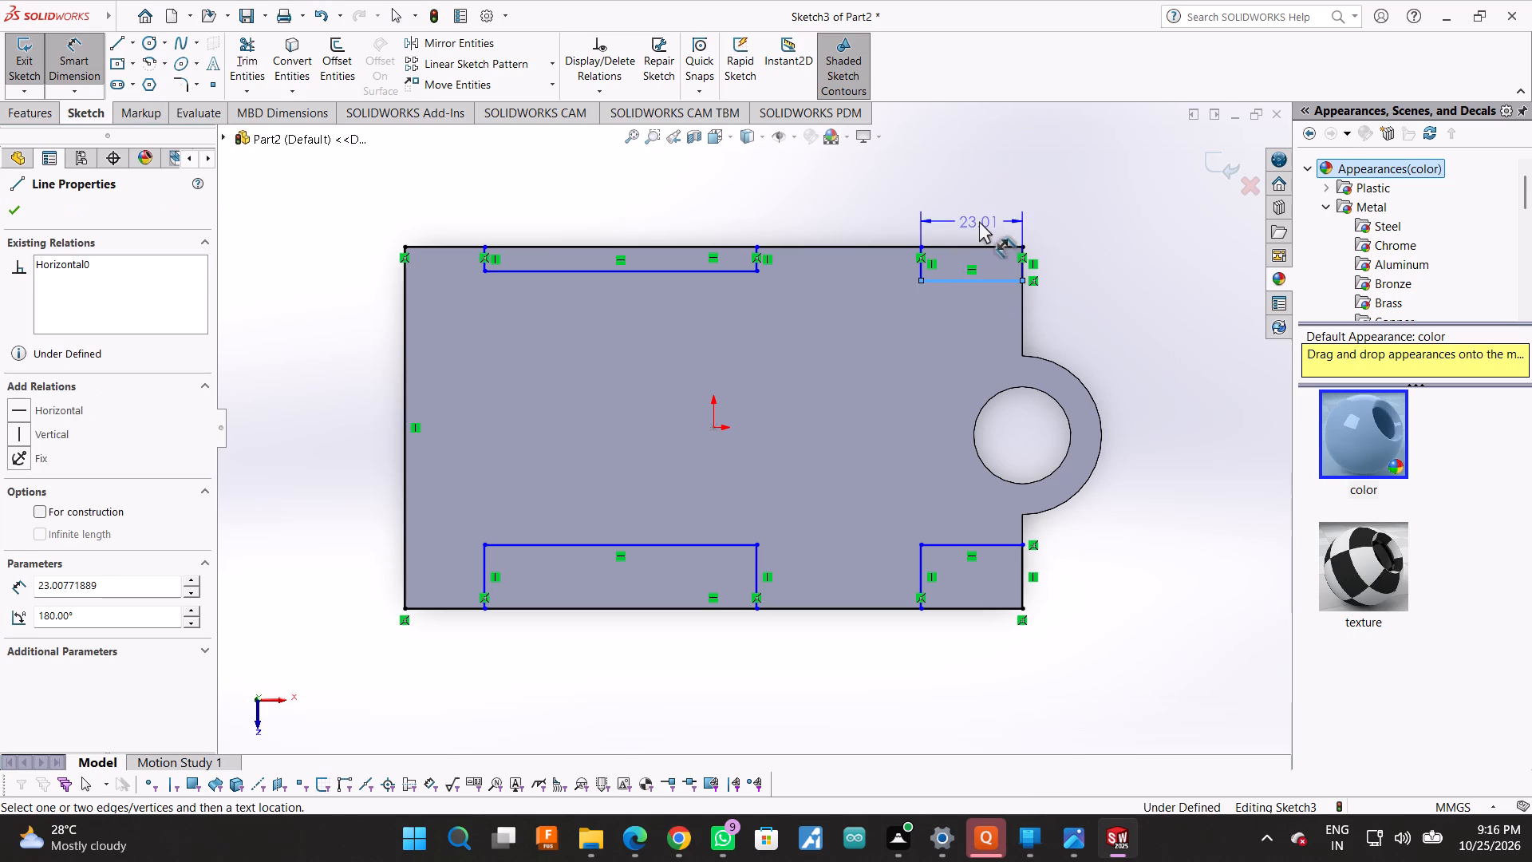
click(982, 245)
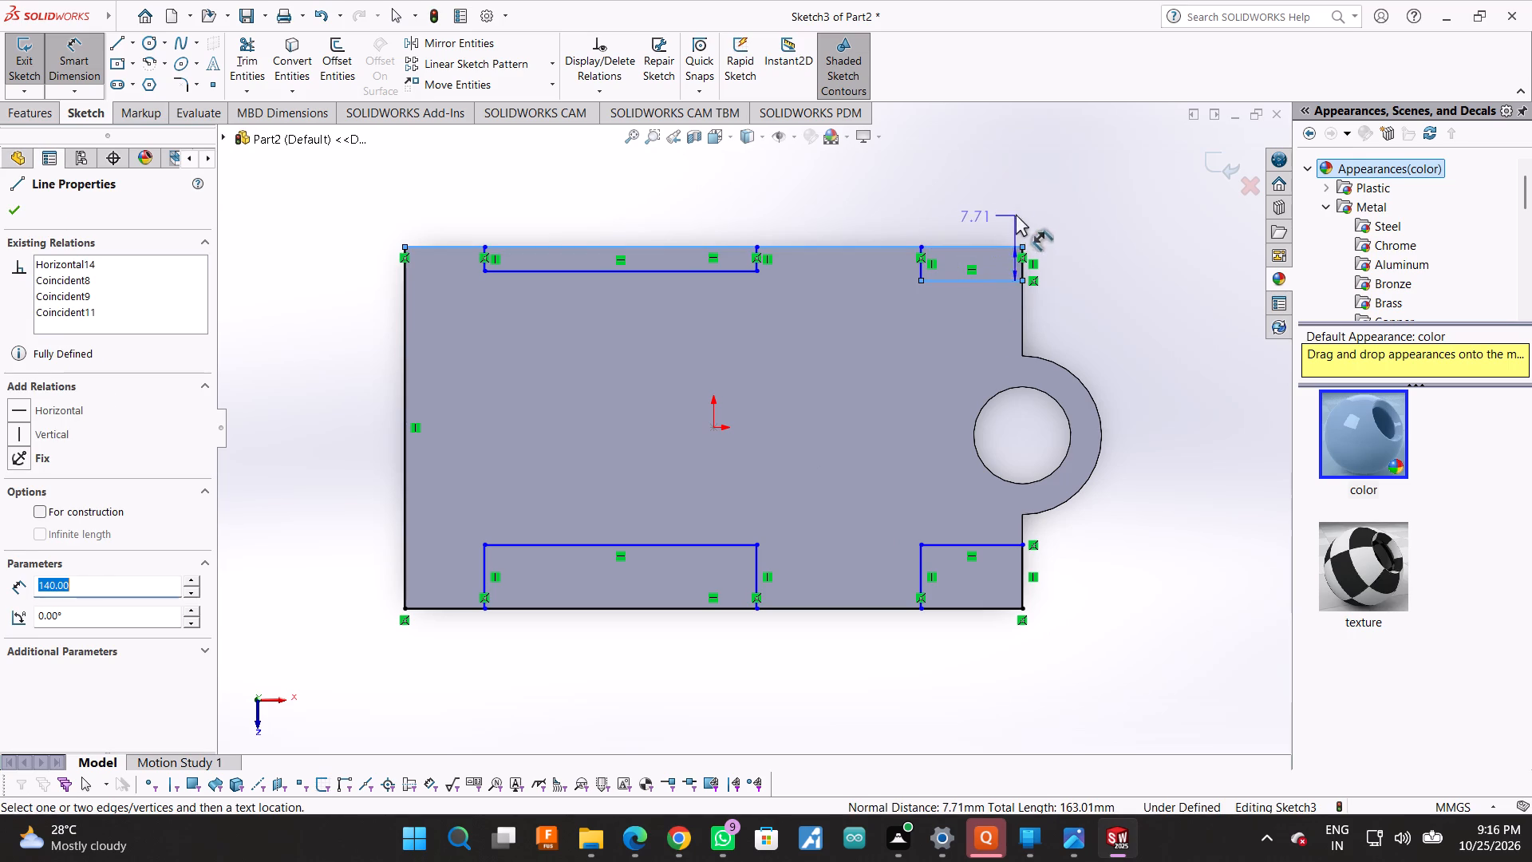
click(1095, 212)
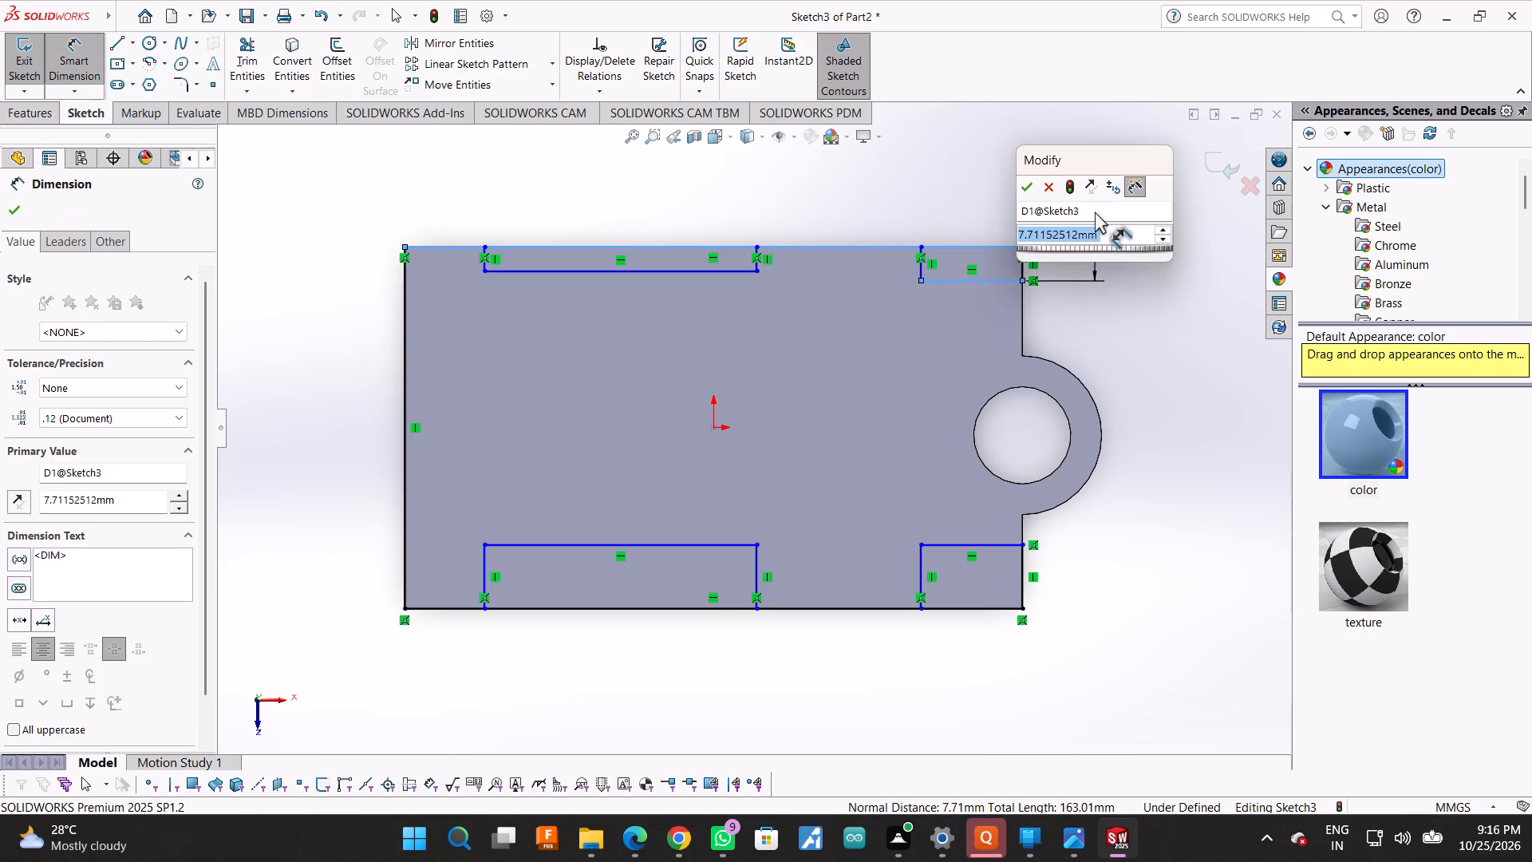
text(12)
key(Return)
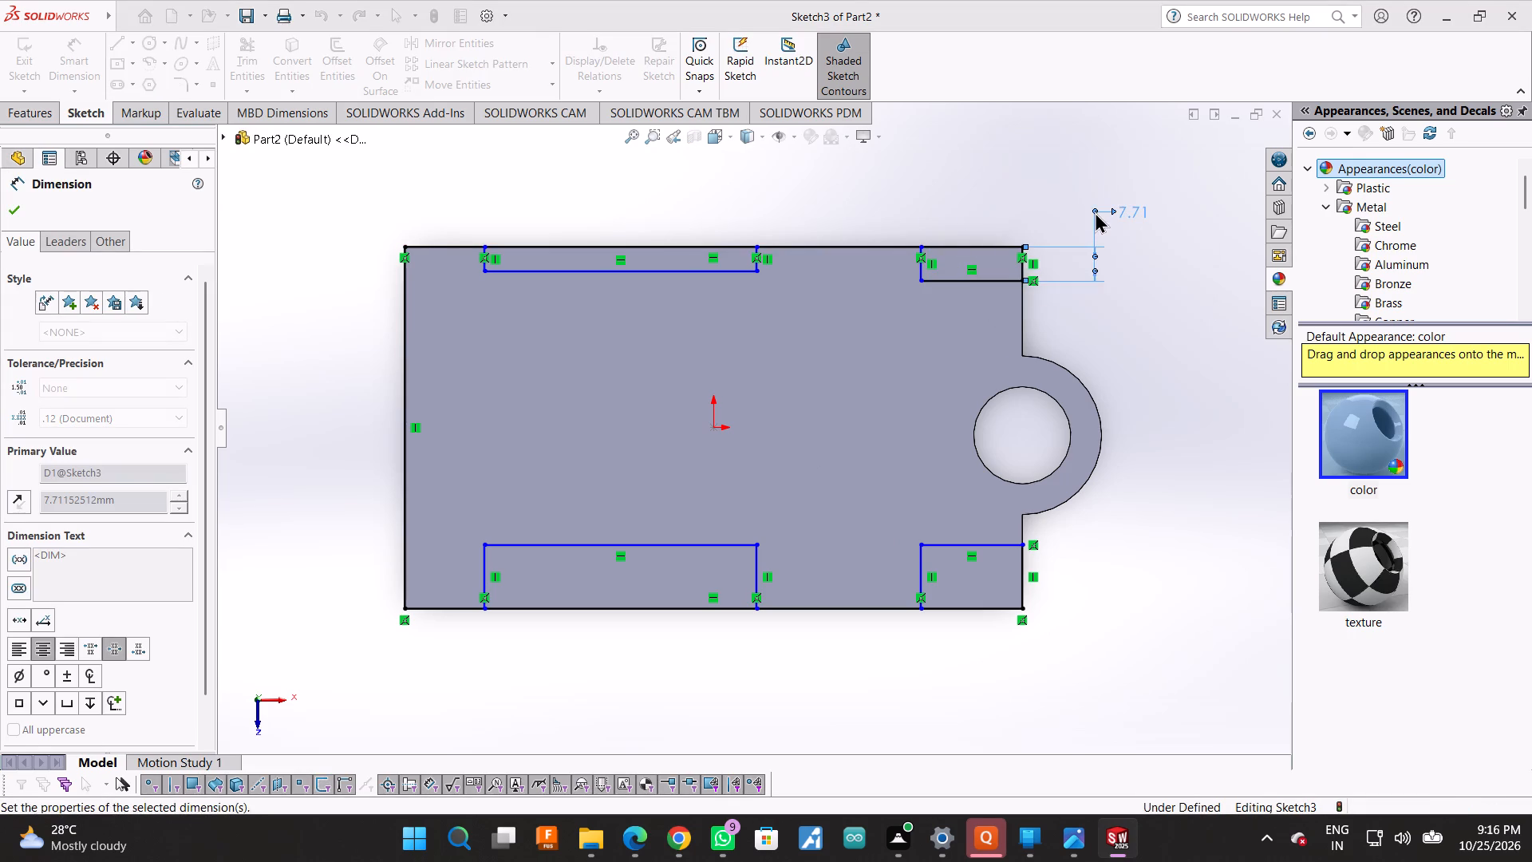
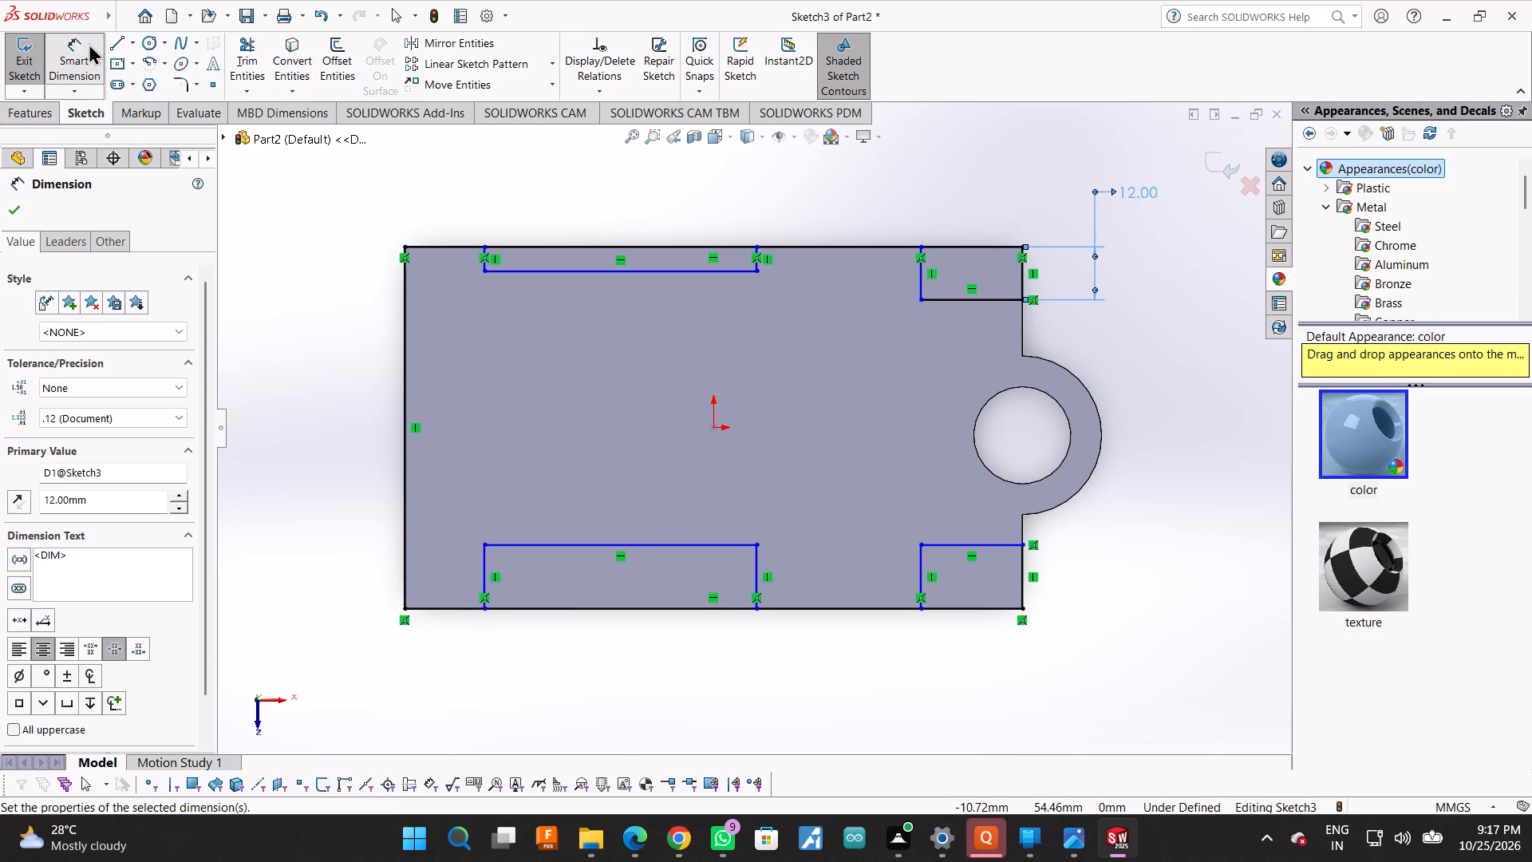
Add a driven dimension to the inner vertical side of the upper lug-end rectangle.
click(57, 53)
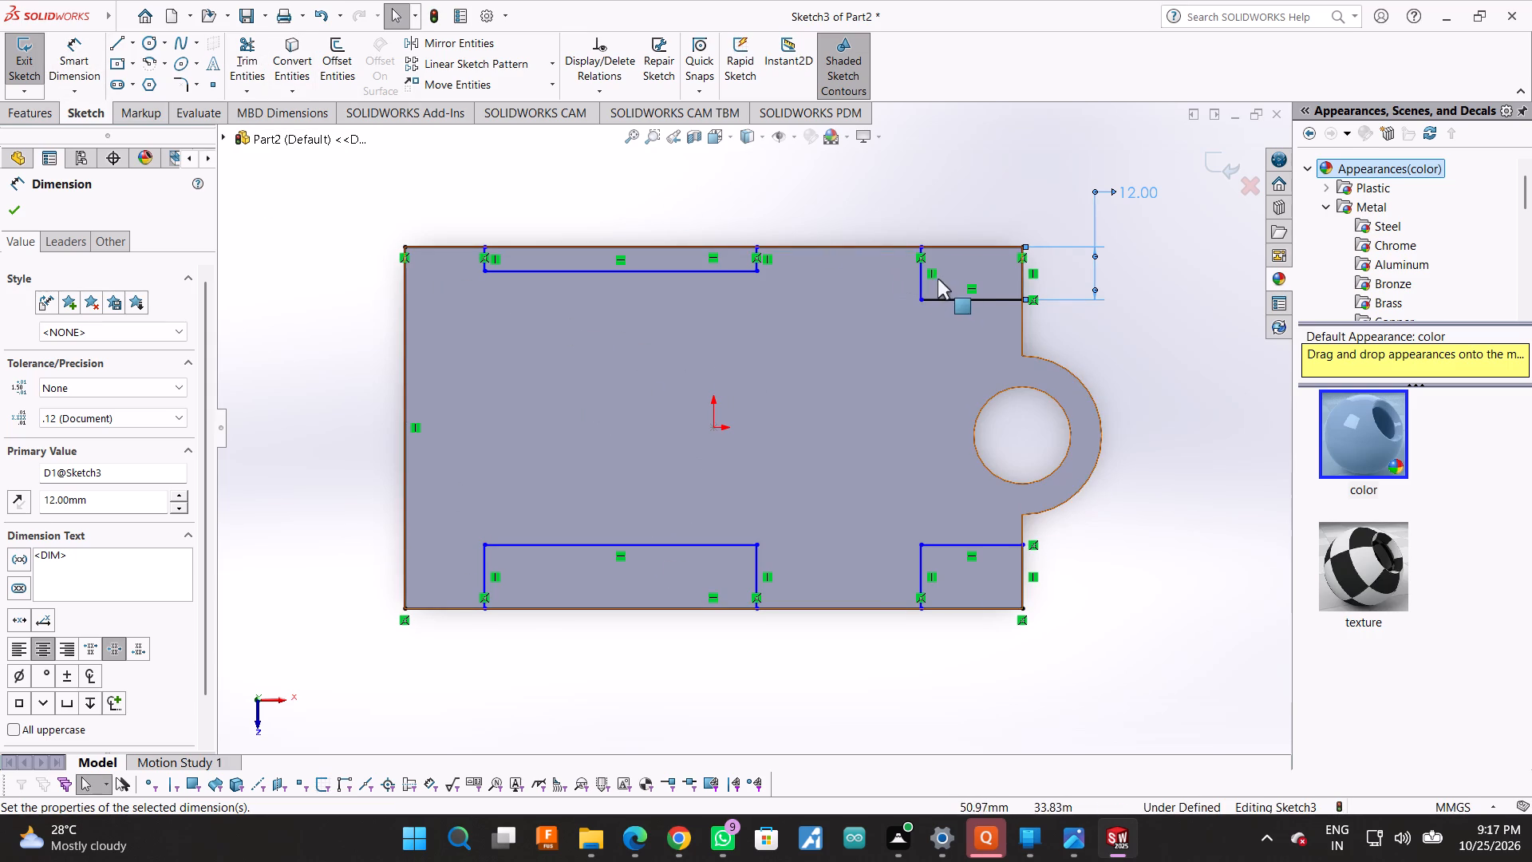
click(925, 279)
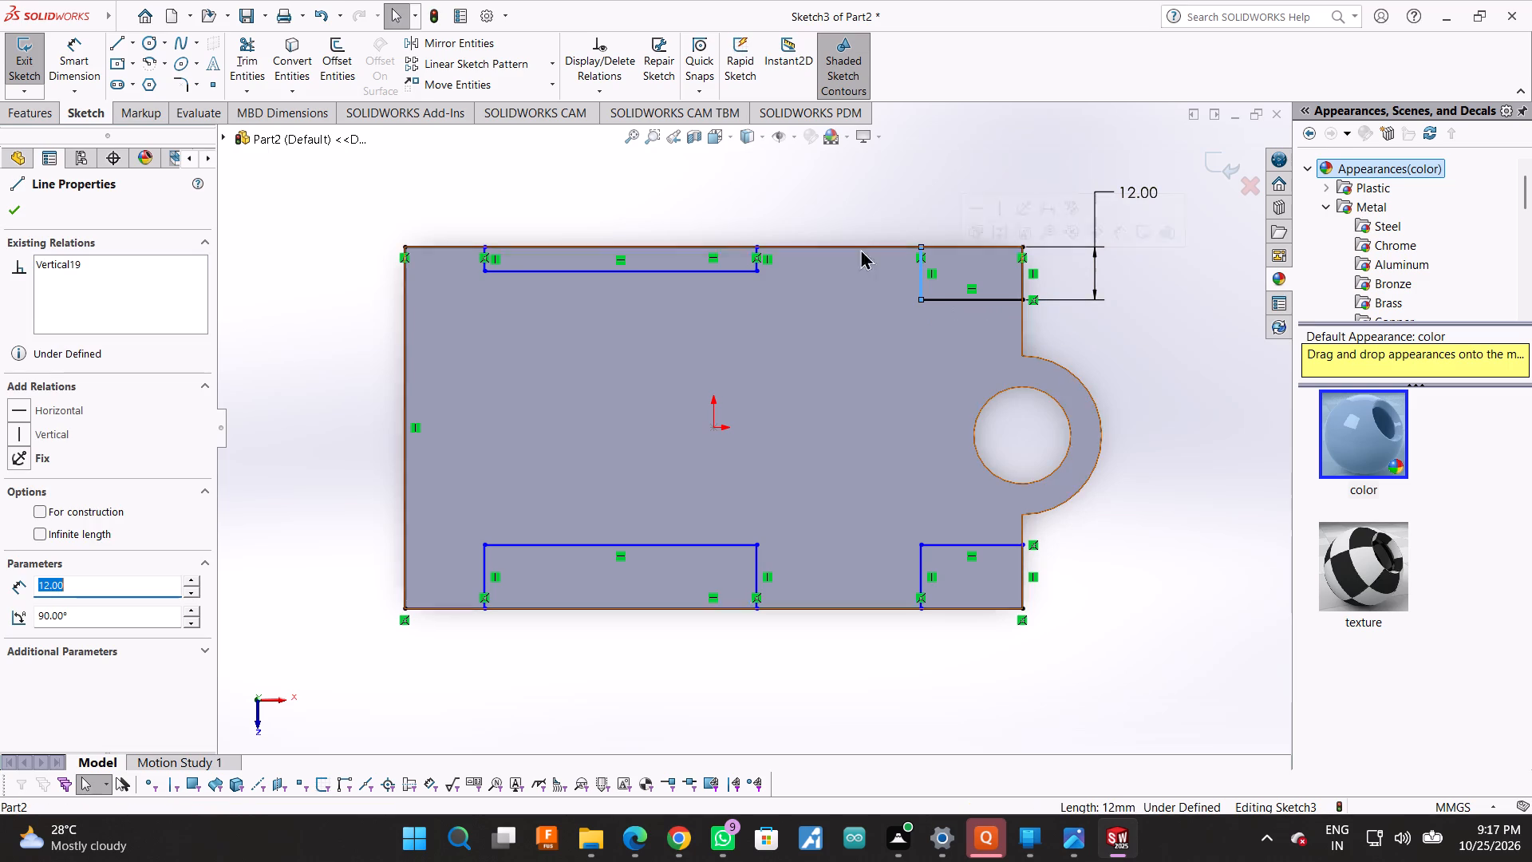
click(72, 42)
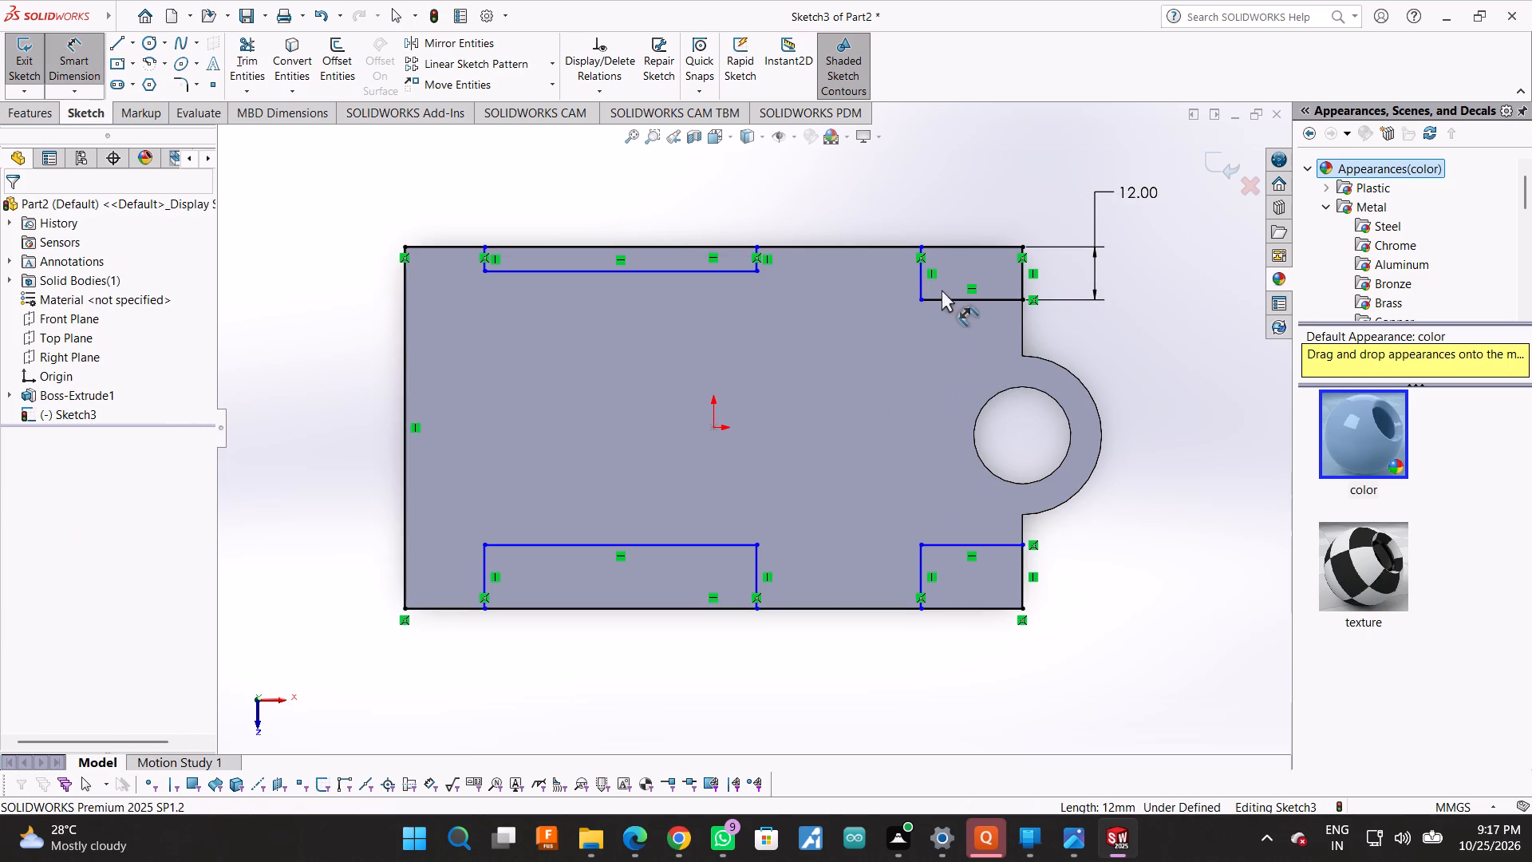
click(922, 285)
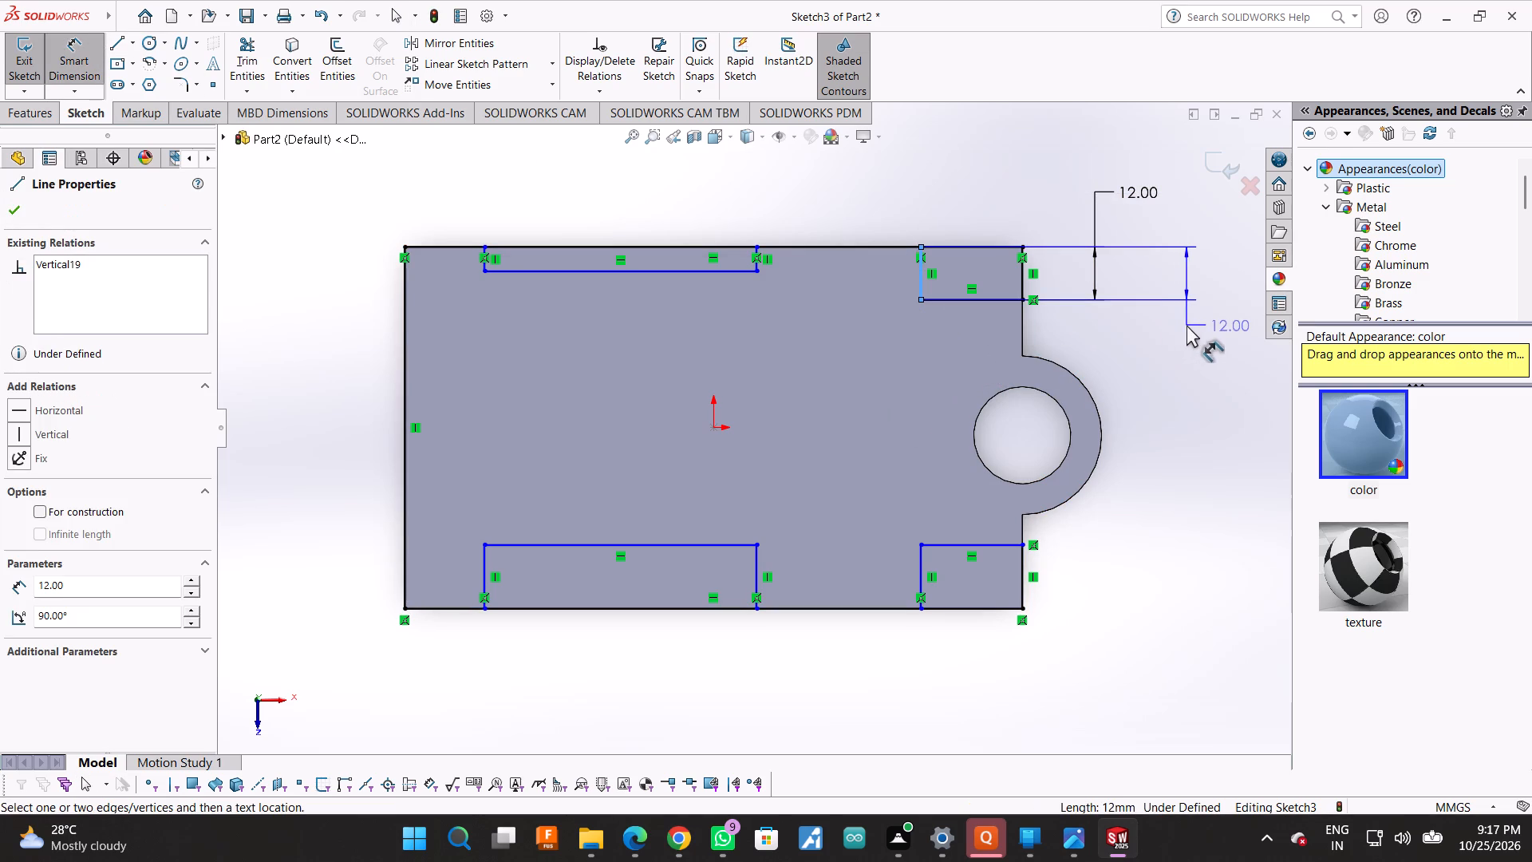
click(1187, 325)
click(897, 413)
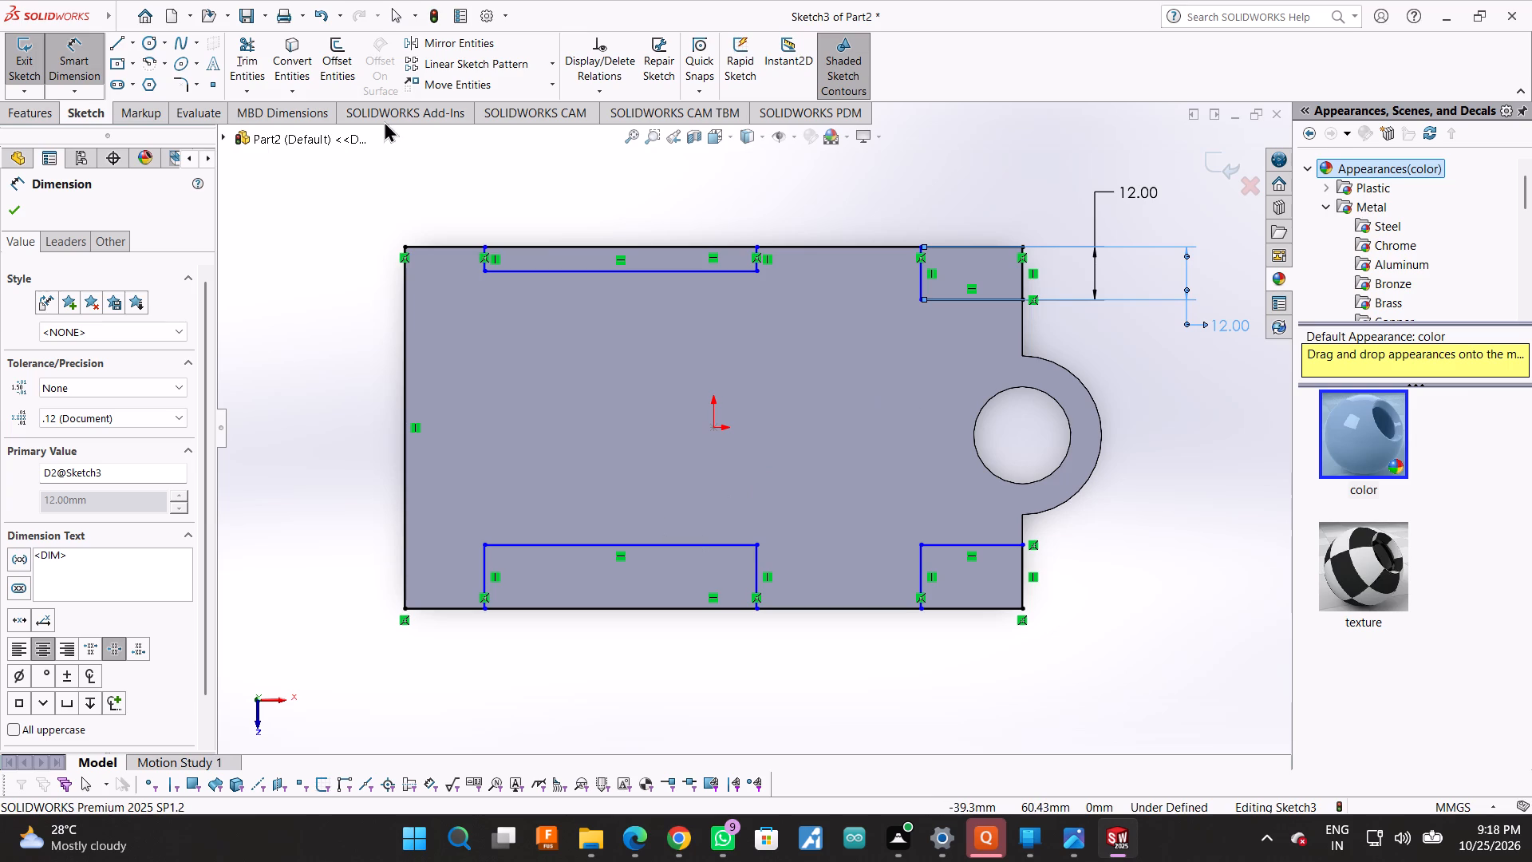
Dimension the upper lug-end rectangle's inner horizontal line at 20 mm.
click(247, 44)
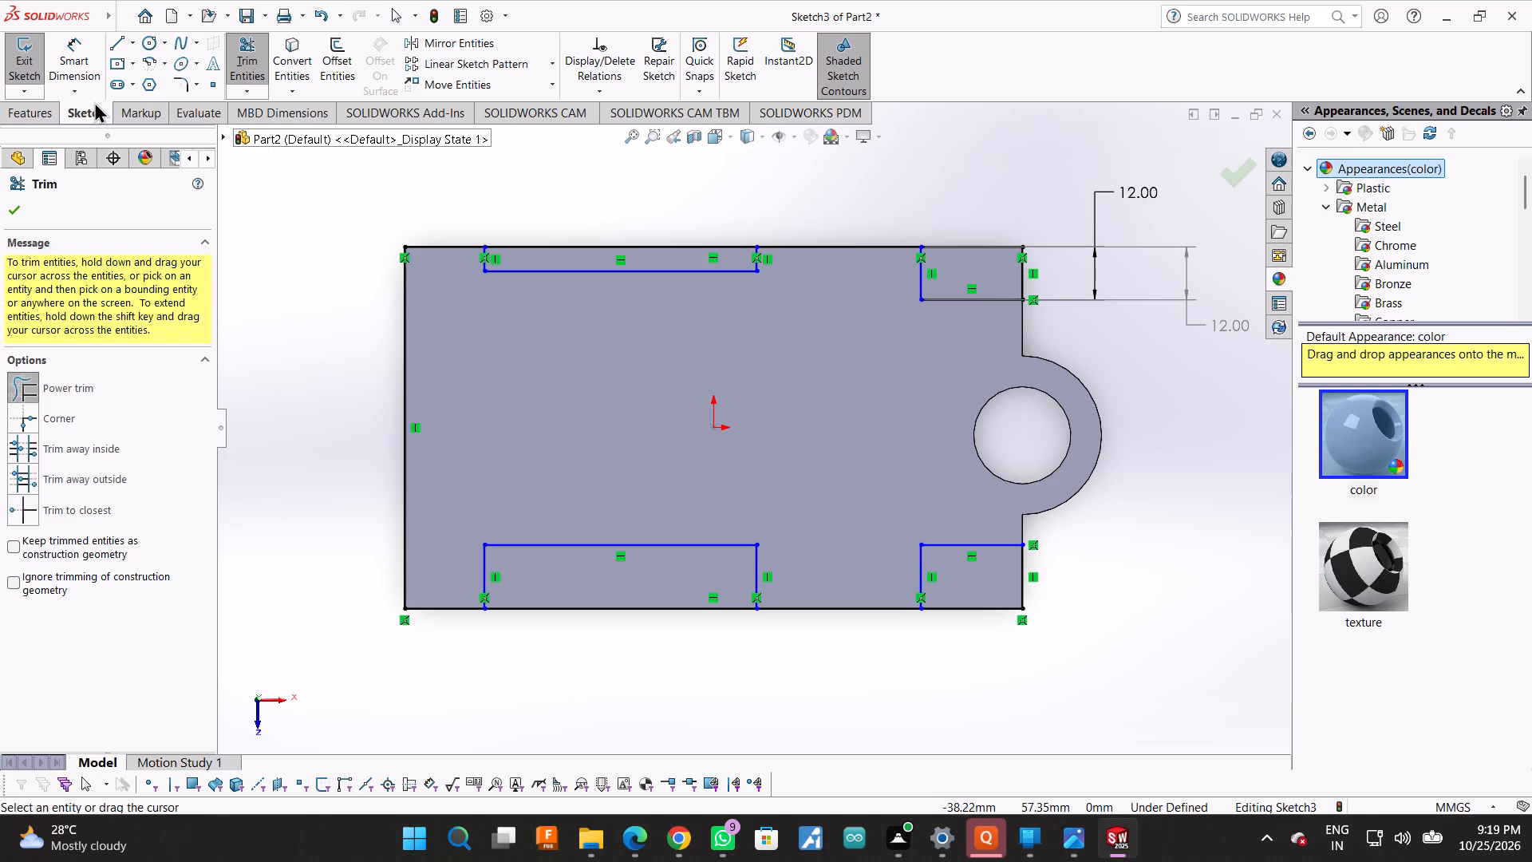
click(66, 49)
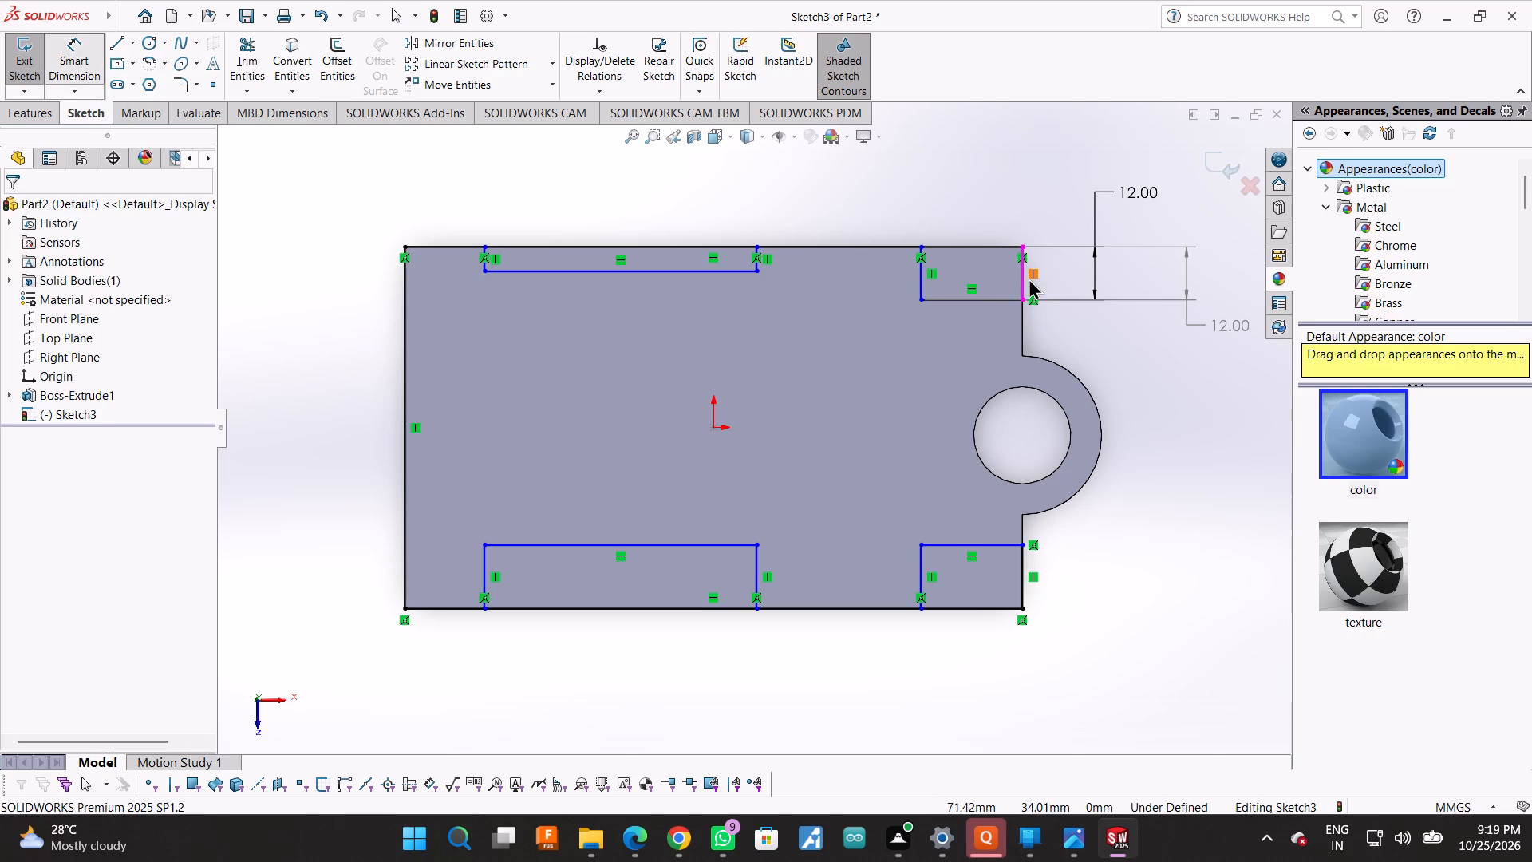
click(961, 299)
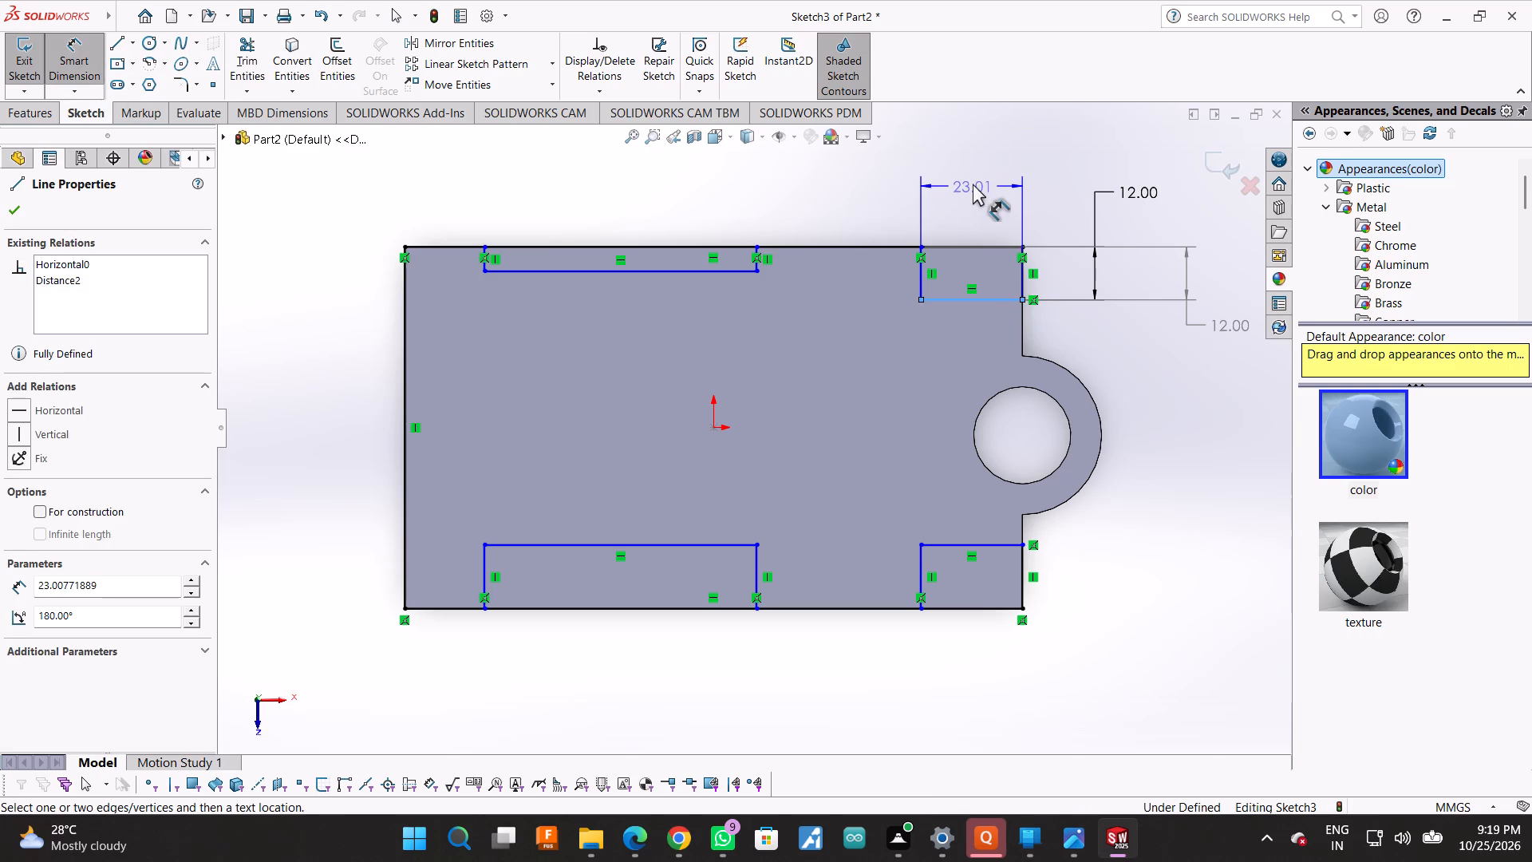
click(972, 179)
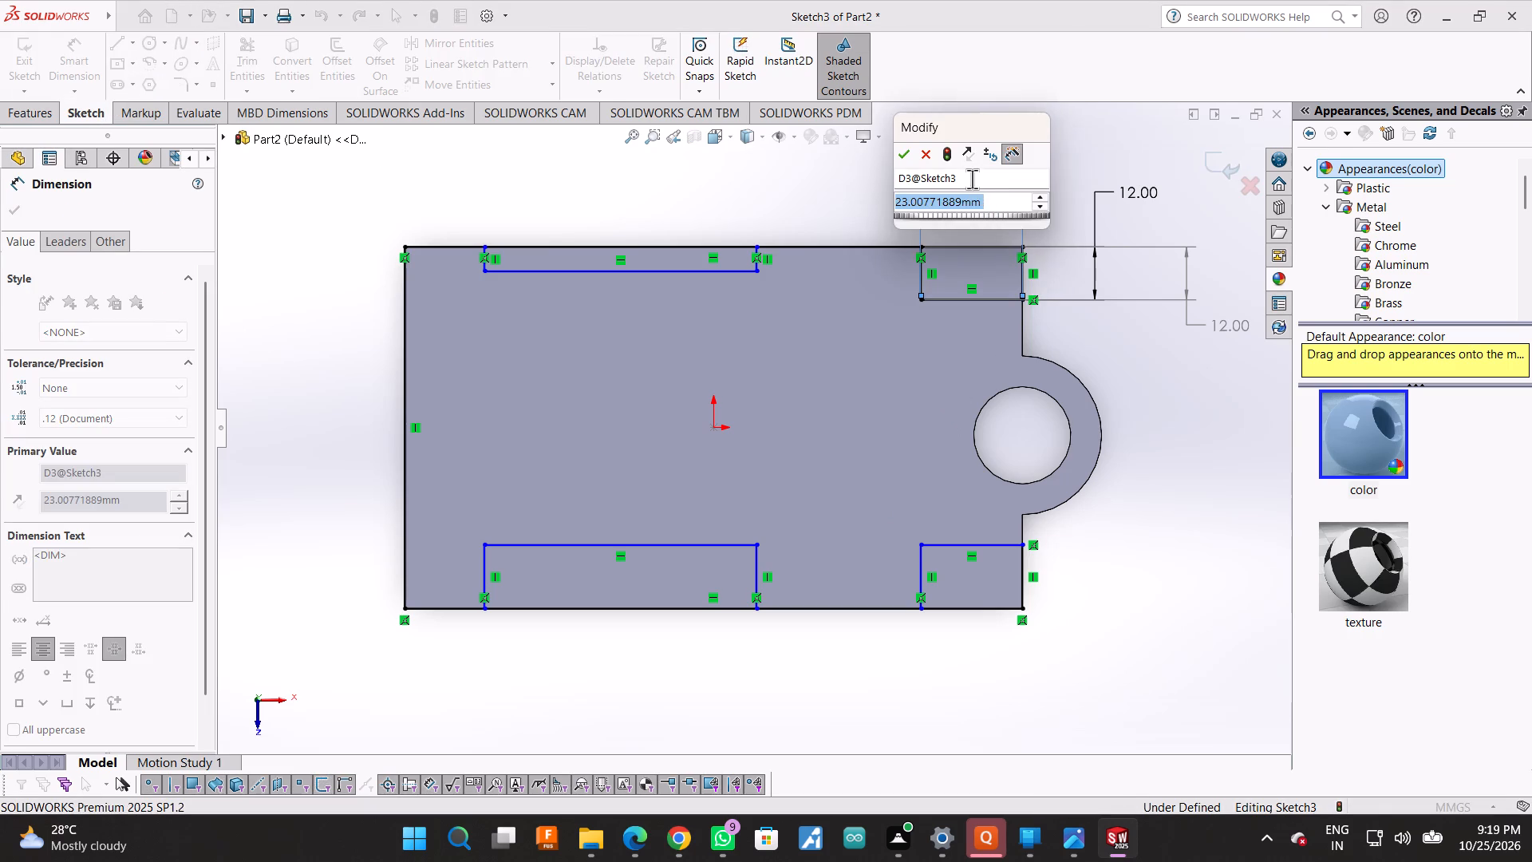
text(20)
key(Return)
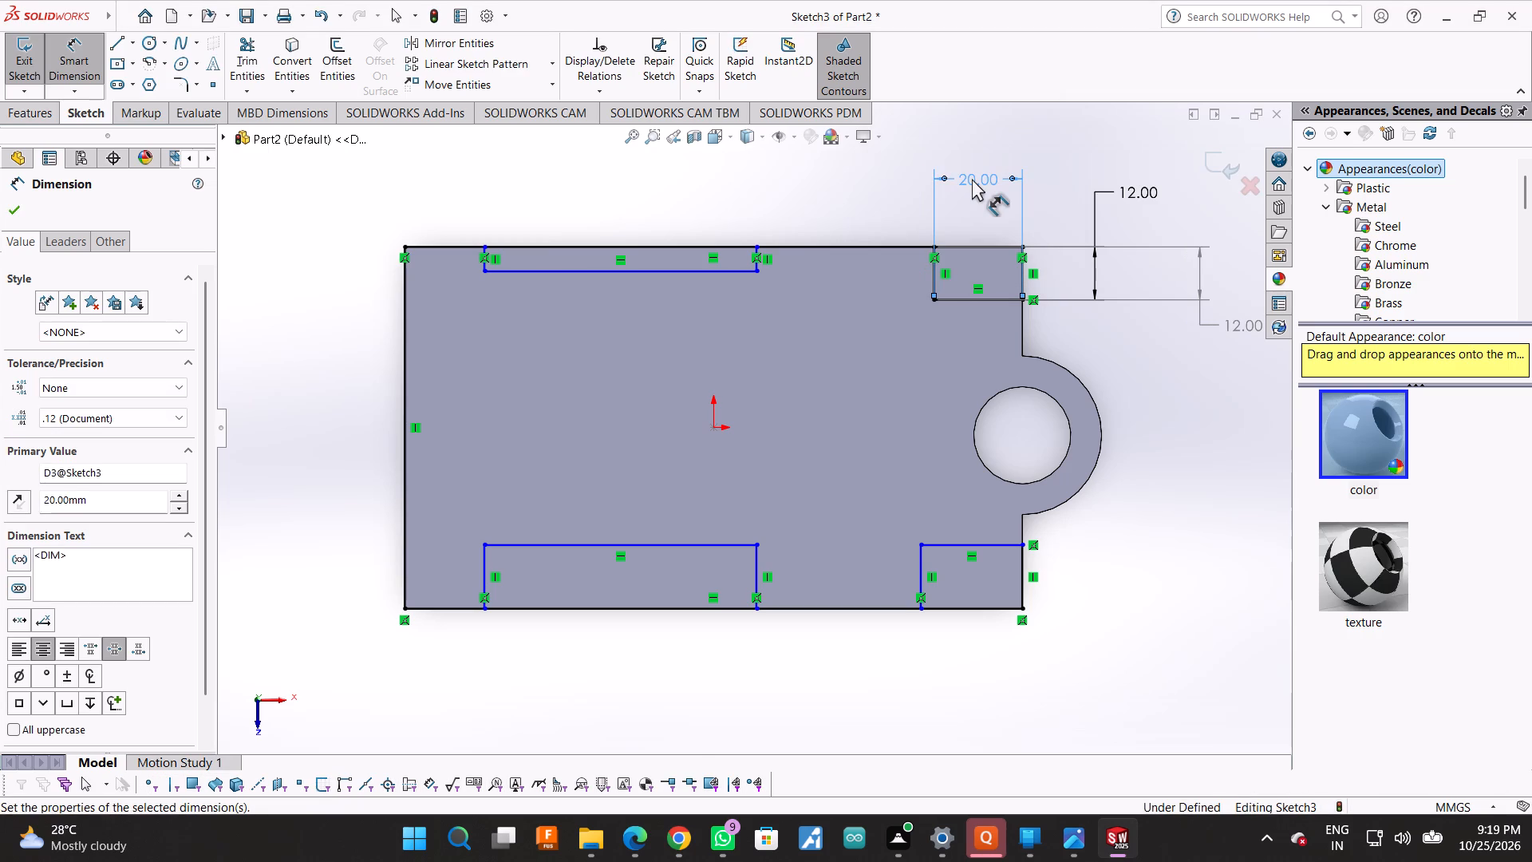
Change the upper lug-end rectangle's horizontal length to 25 mm.
click(972, 179)
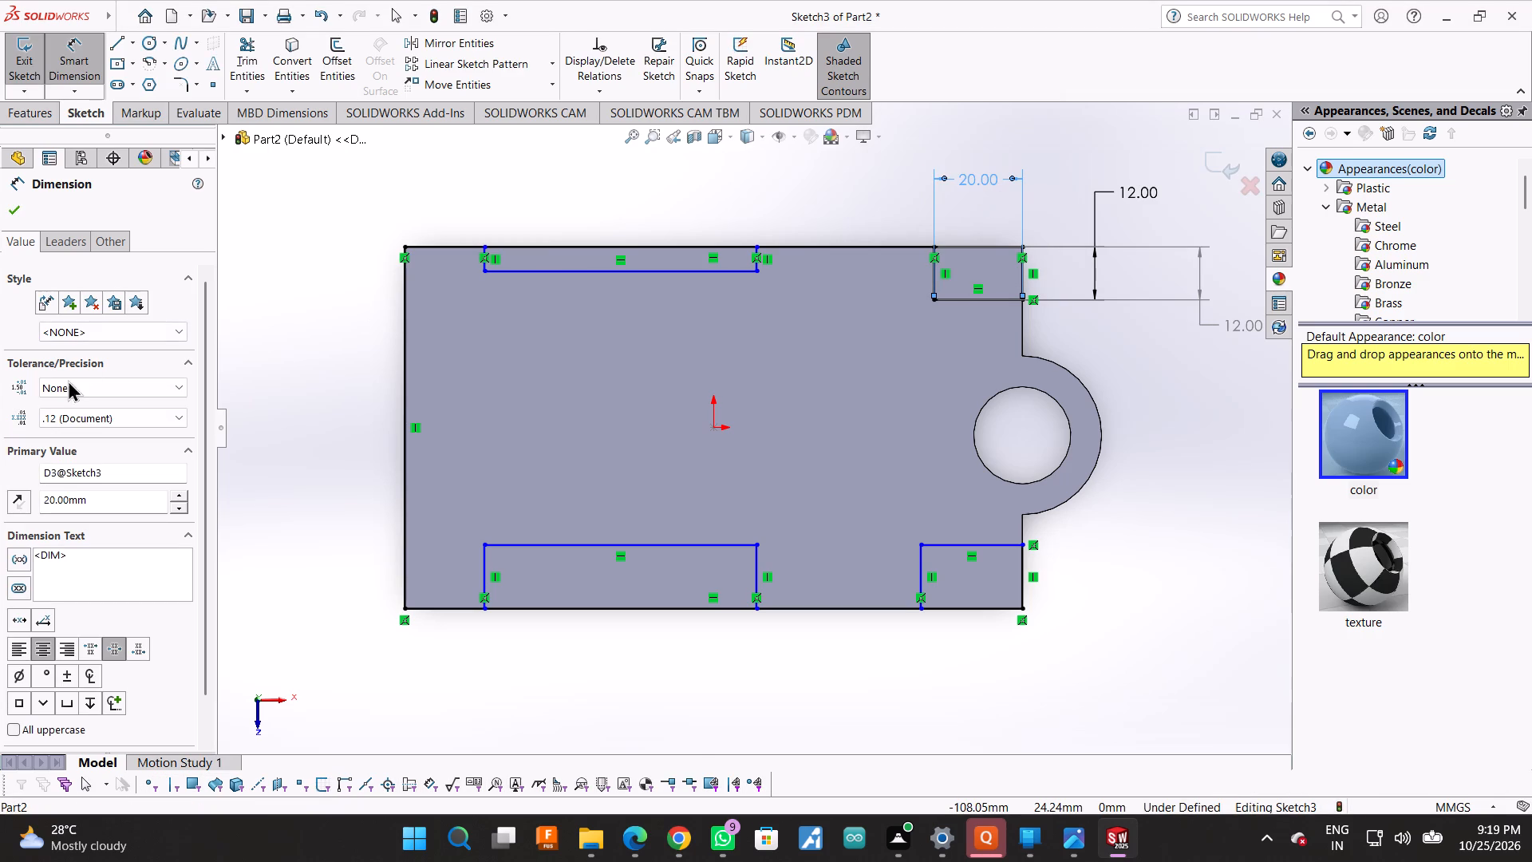
double_click(103, 503)
text(25)
key(Return)
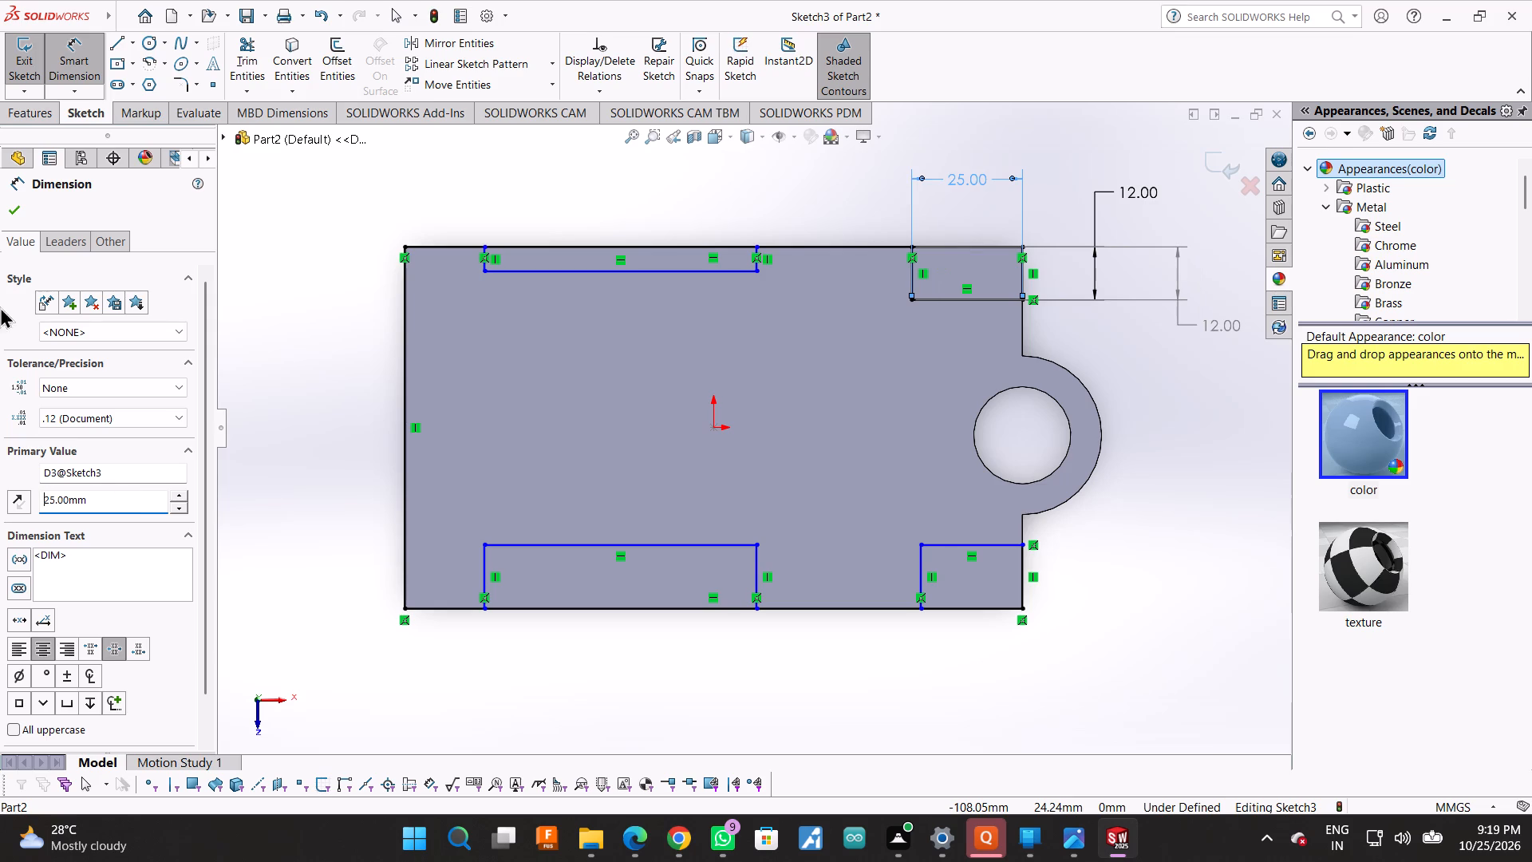
click(0, 210)
click(4, 209)
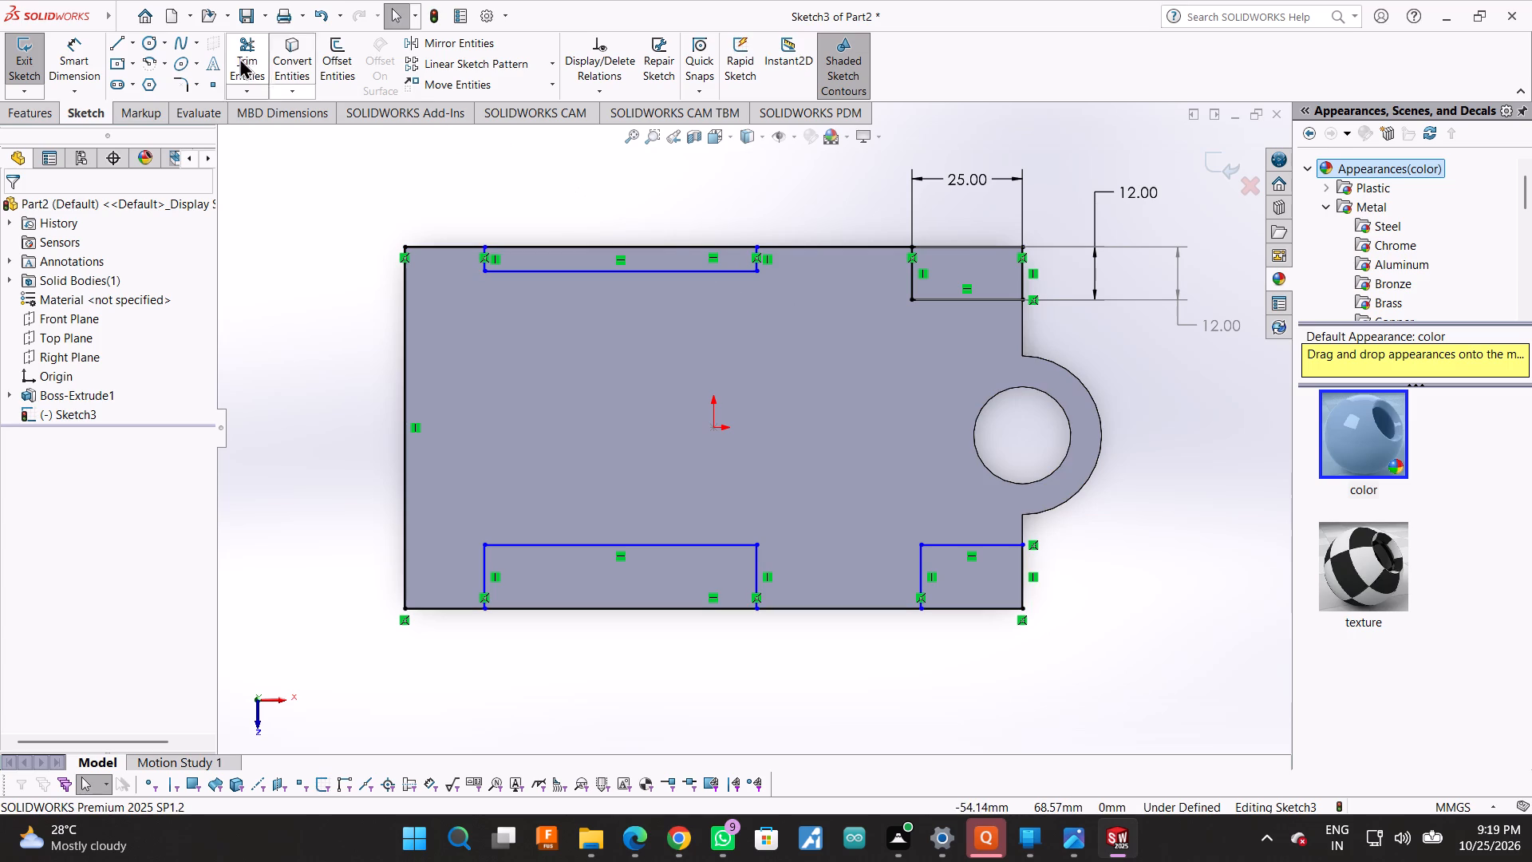
From the lug-end rectangle's inner corner, sketch lines about 11 mm inward, about 30 mm toward the far end, and back to the upper long edge.
click(113, 45)
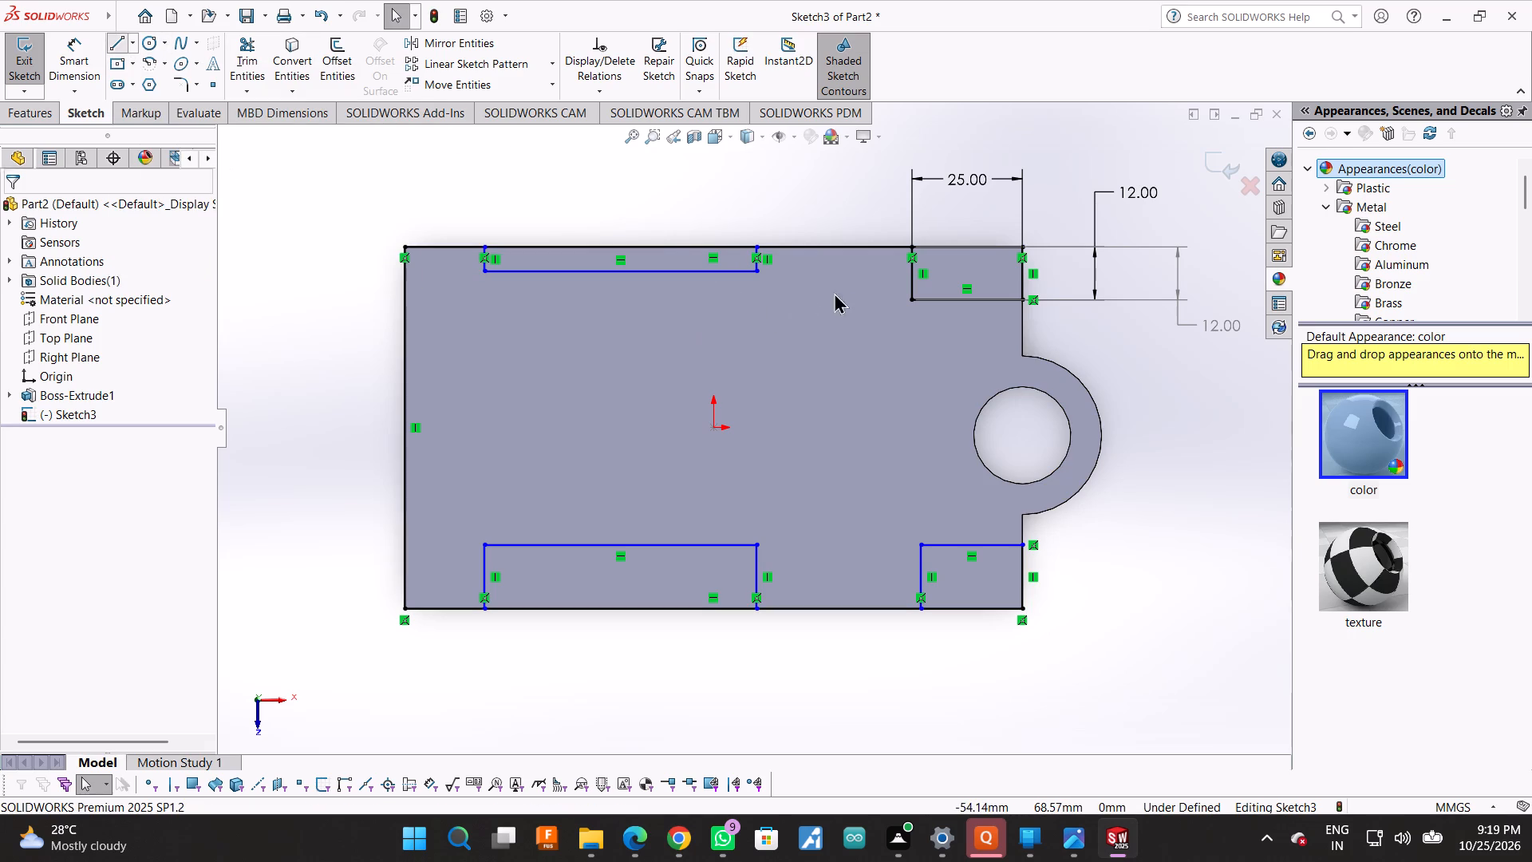
click(913, 304)
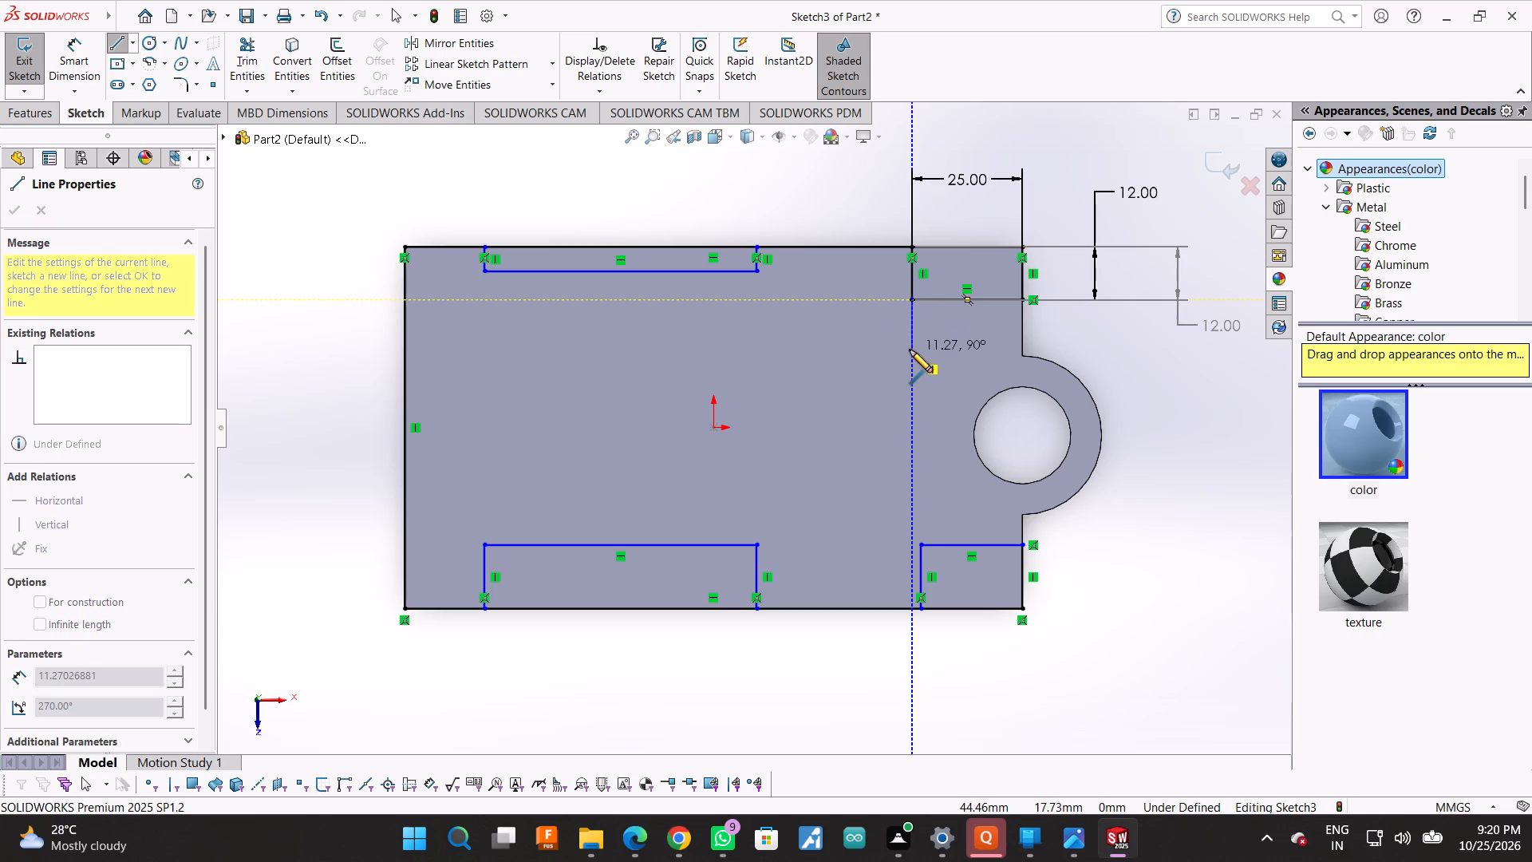
click(910, 350)
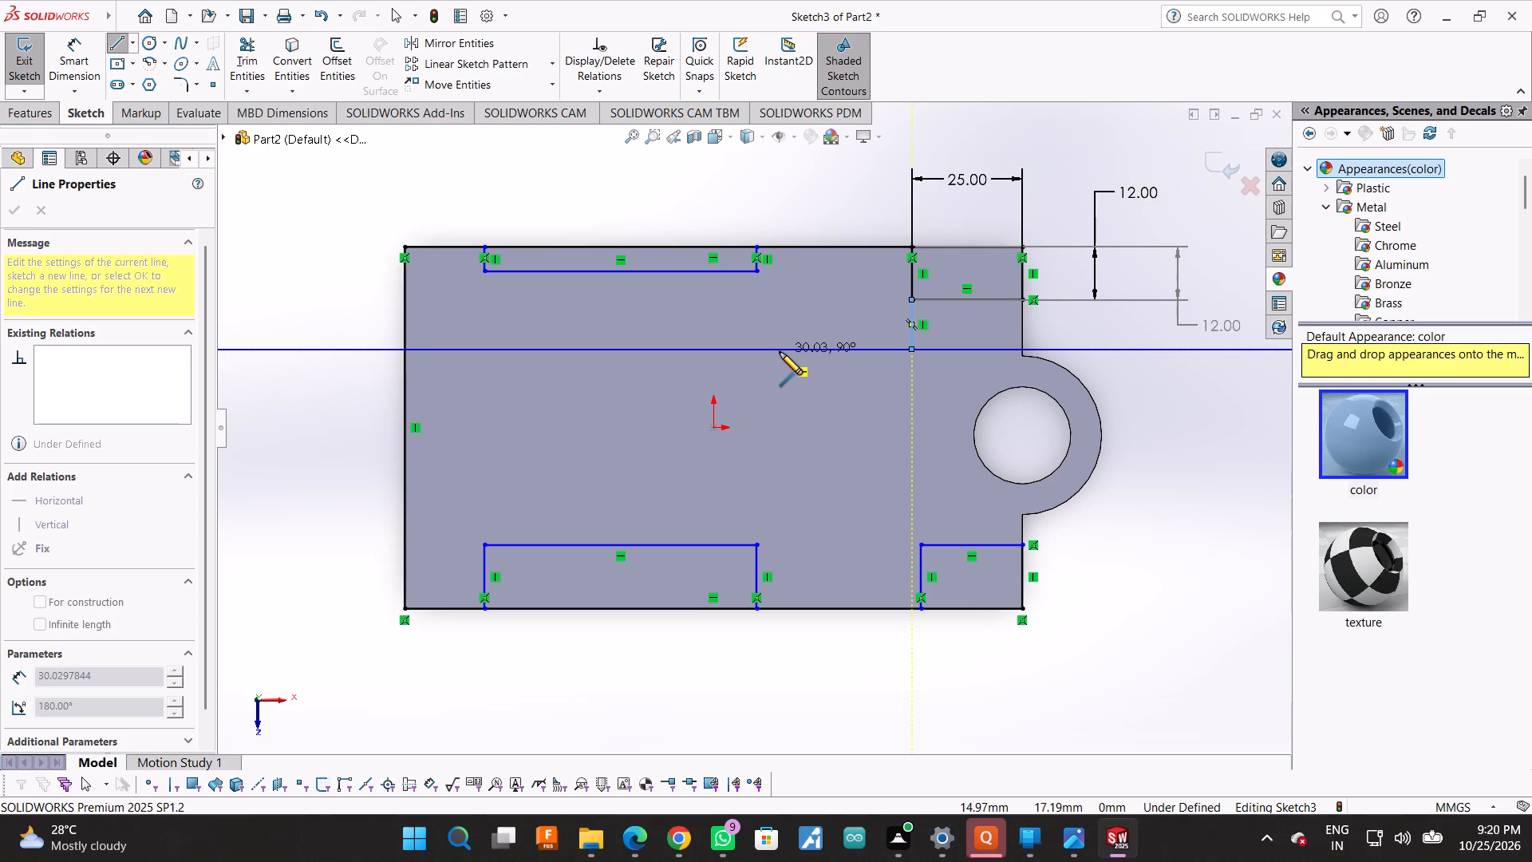
click(781, 352)
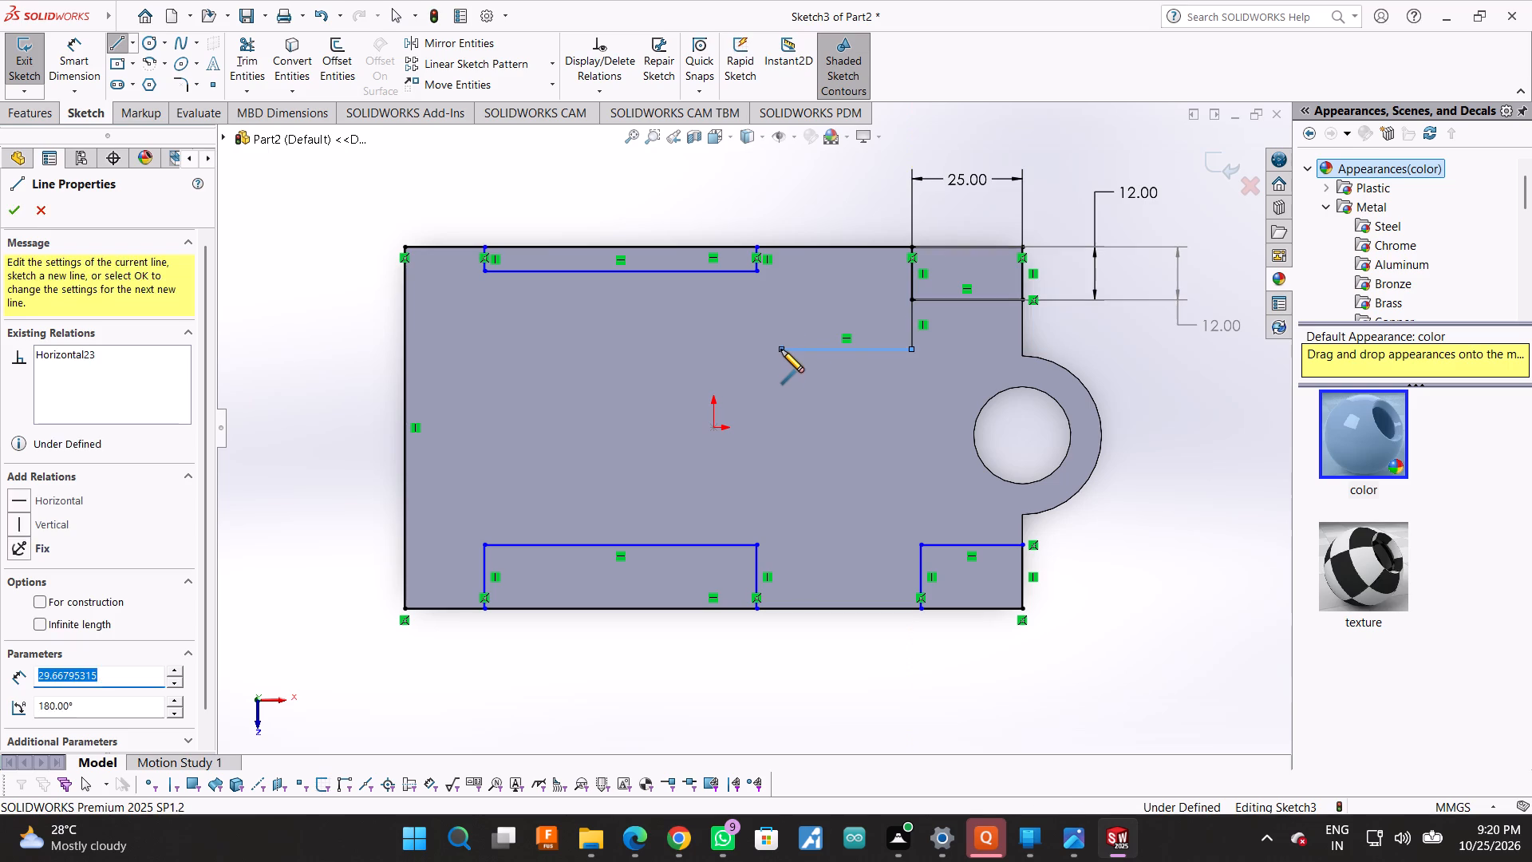
click(782, 249)
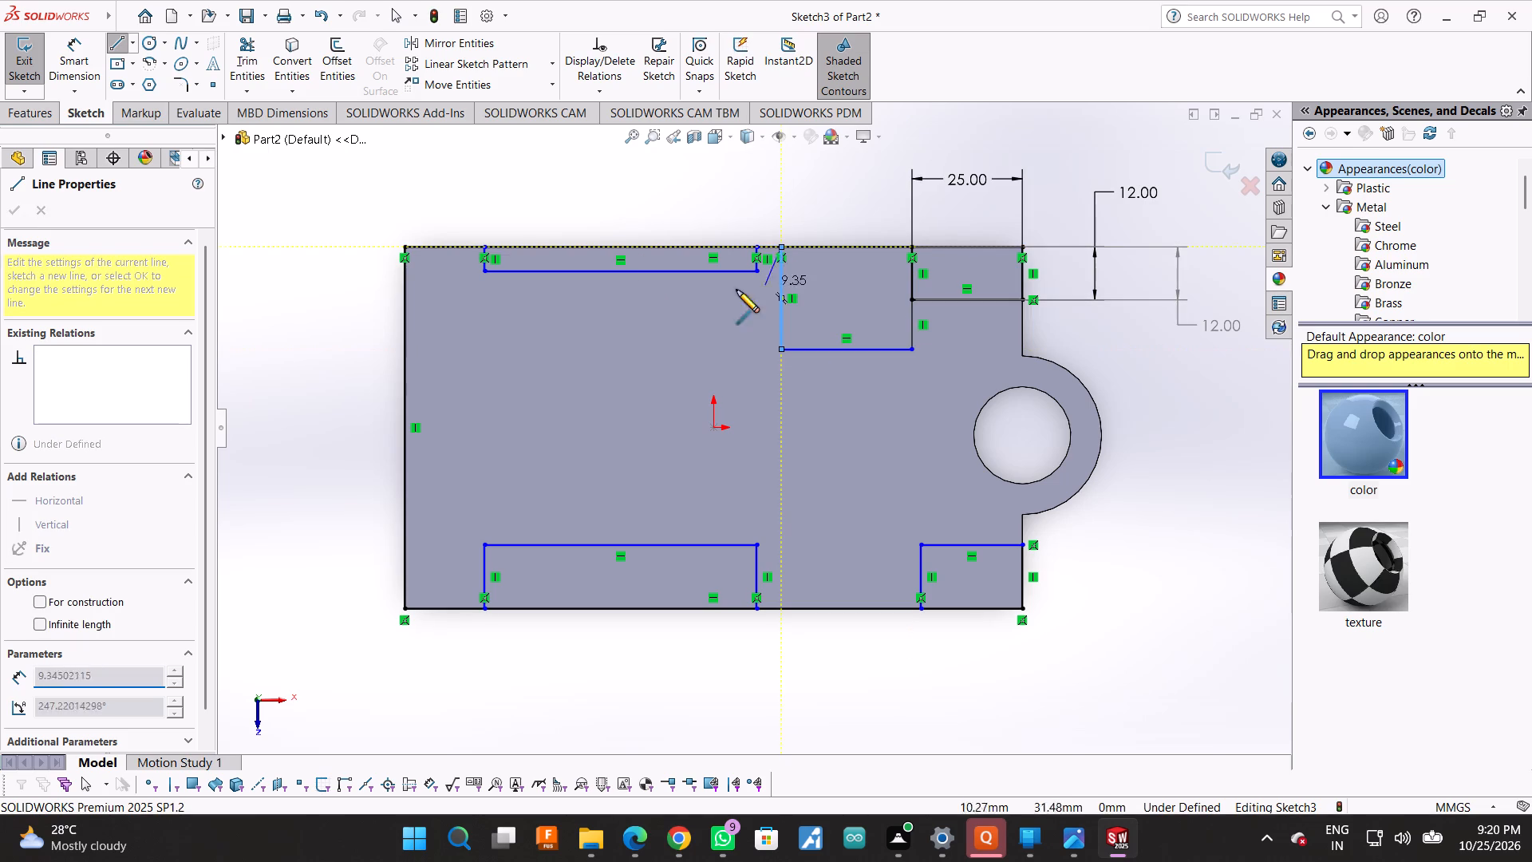
Dimension the short vertical line below the lug-end rectangle's inner corner at 10 mm.
click(83, 57)
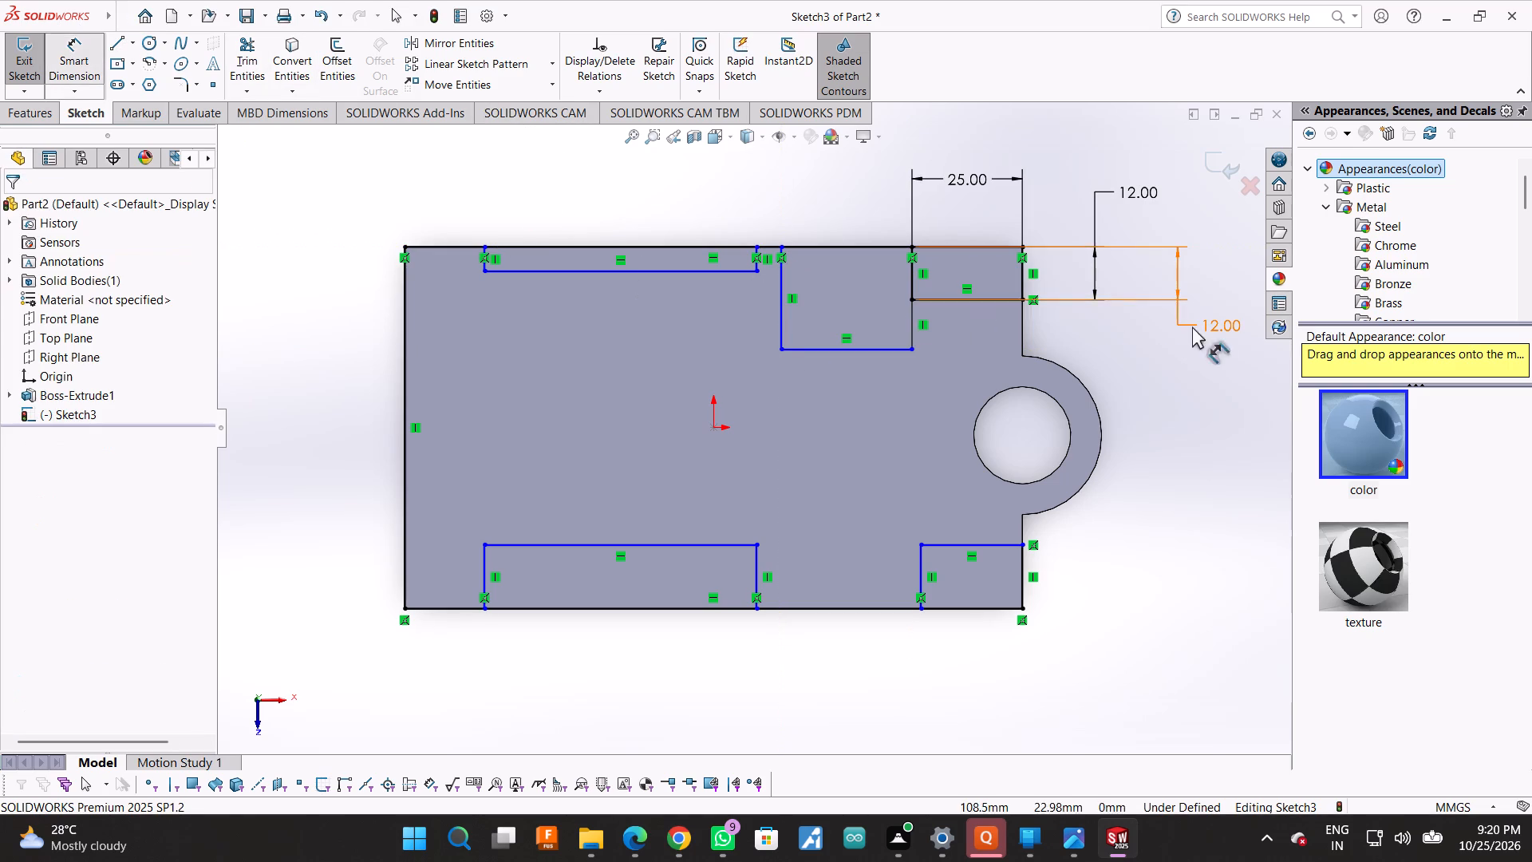
click(918, 319)
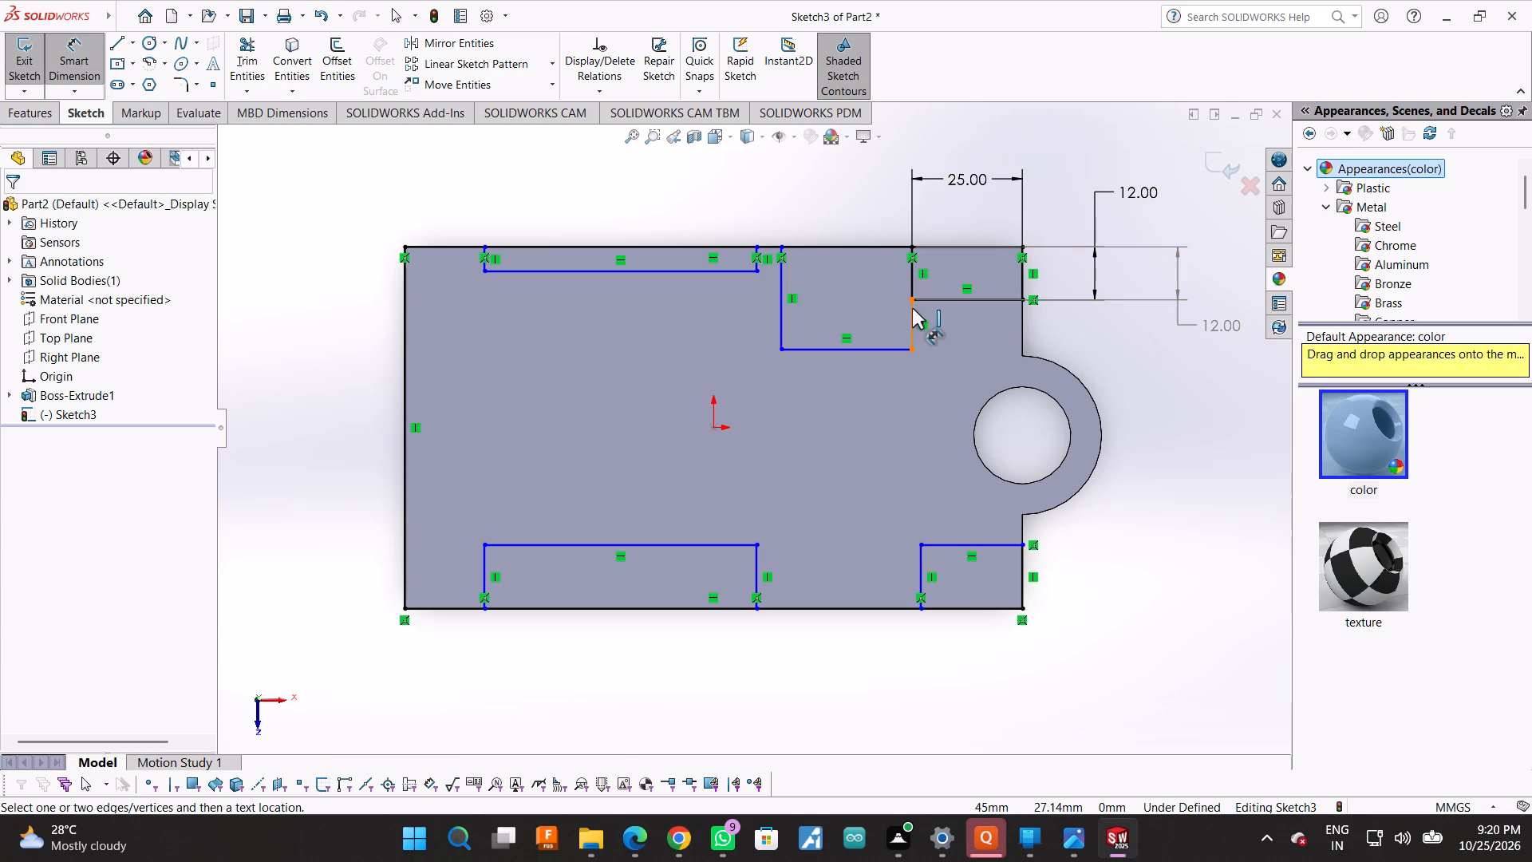
click(912, 321)
click(1138, 308)
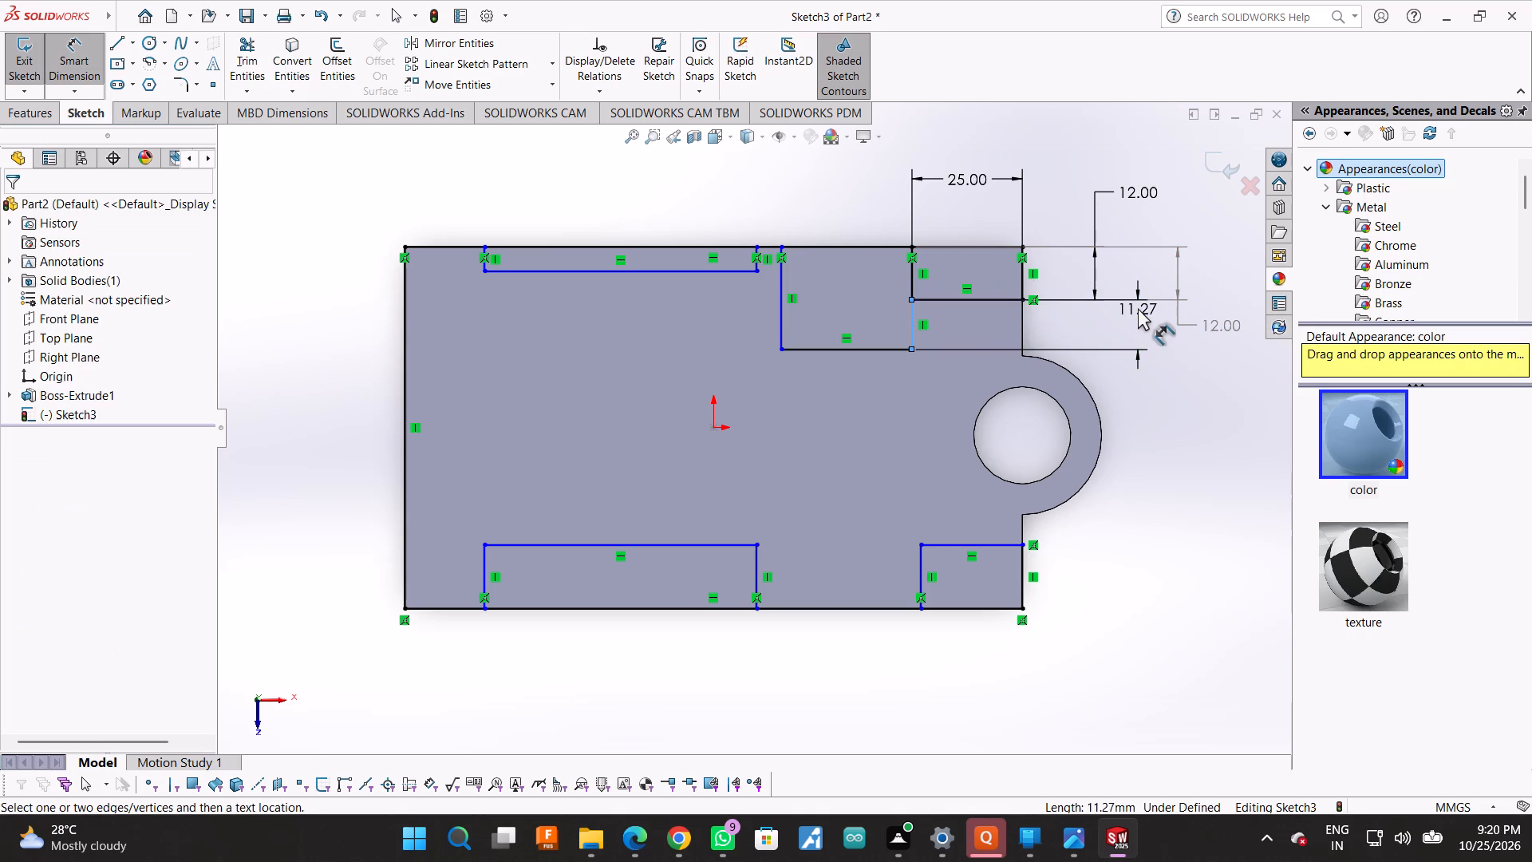
text(10)
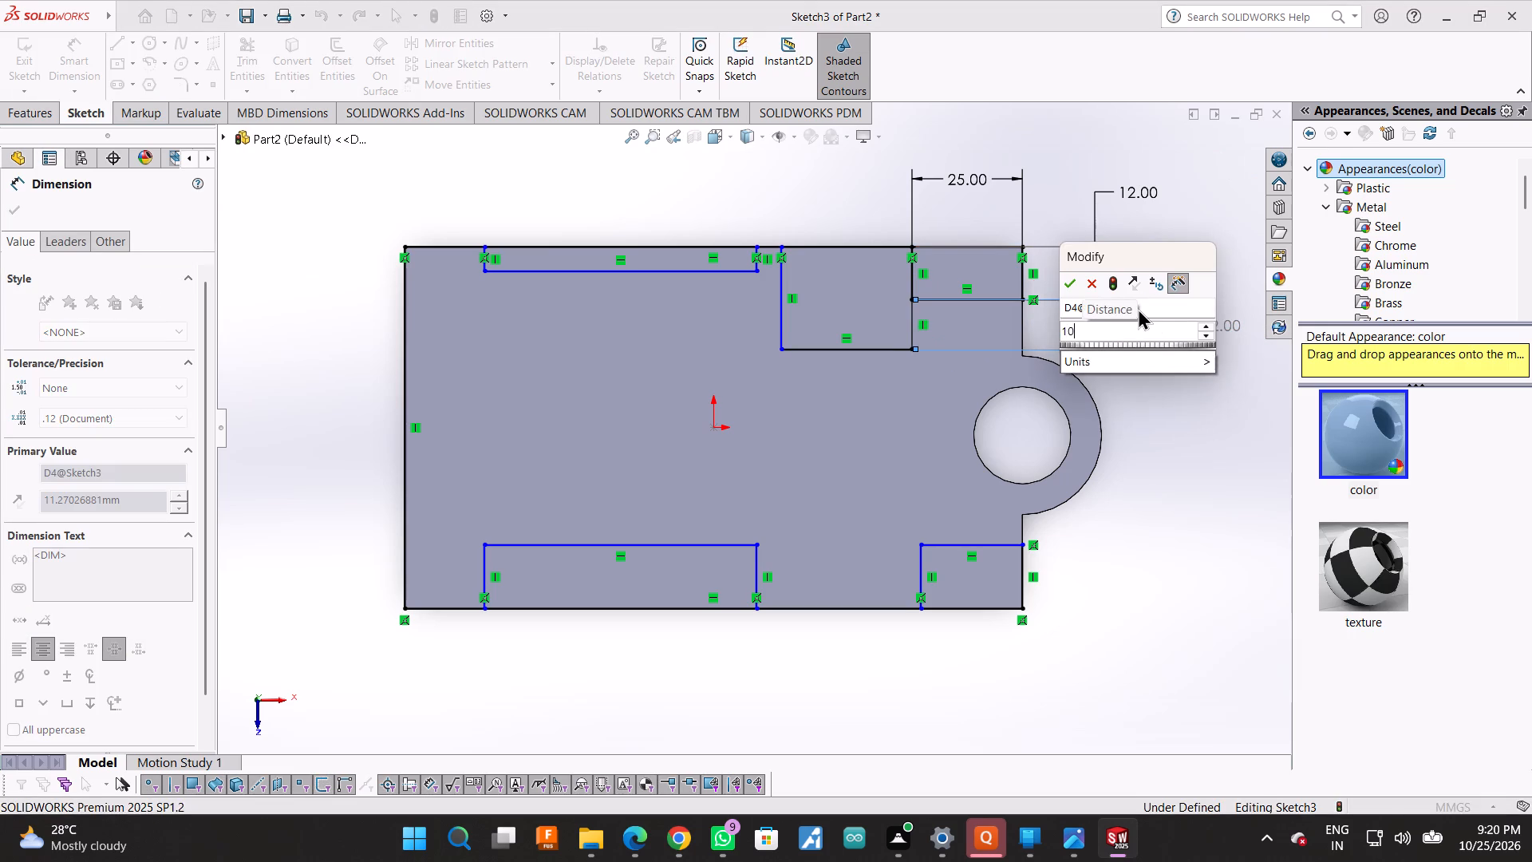
key(Return)
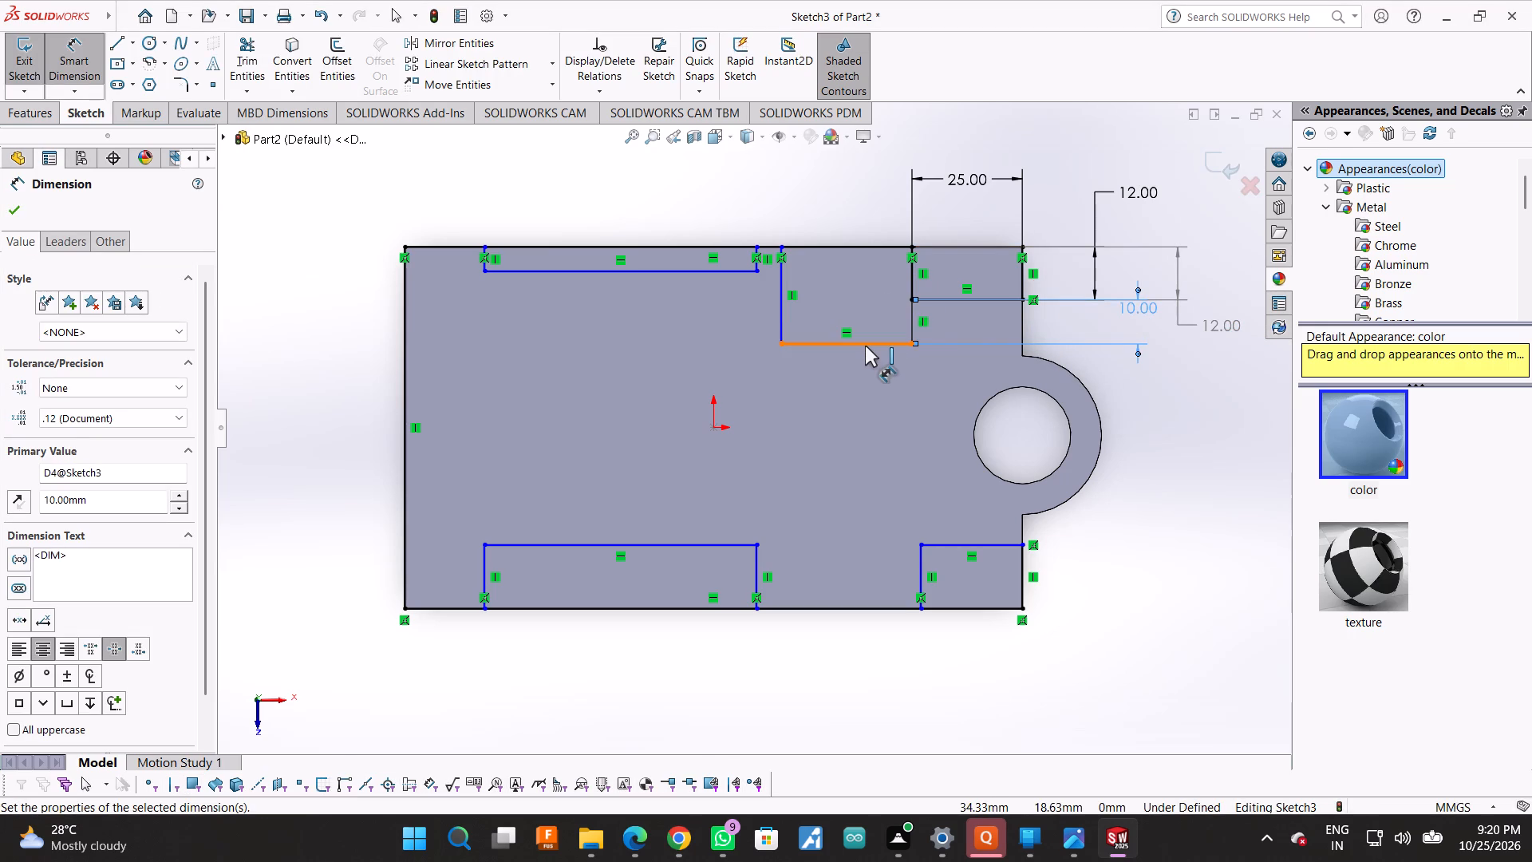
Dimension the new stepped profile's inner horizontal line at 50 mm.
click(865, 346)
click(847, 180)
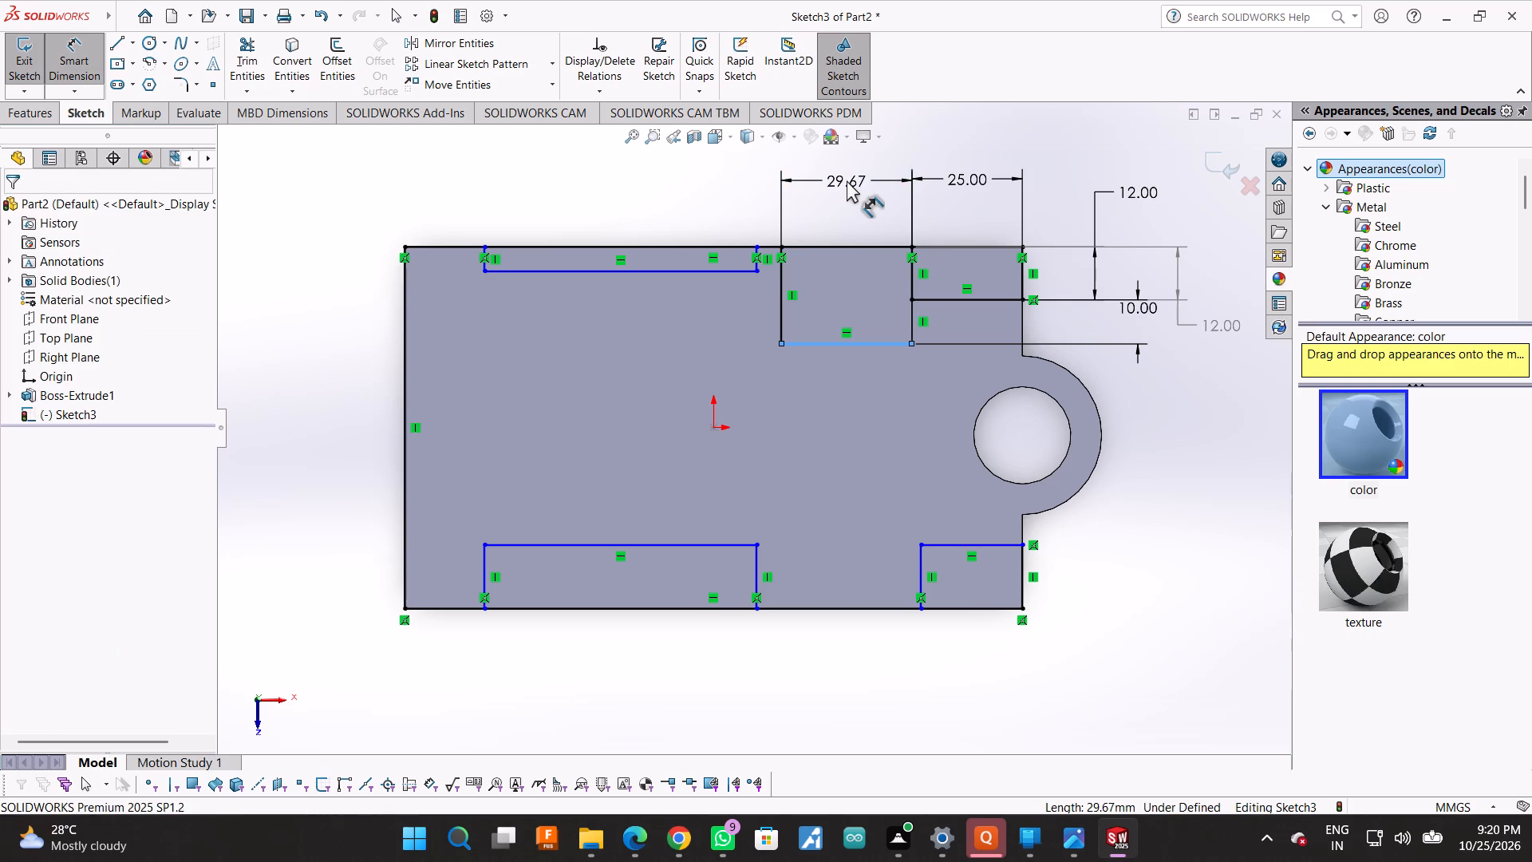
text(50)
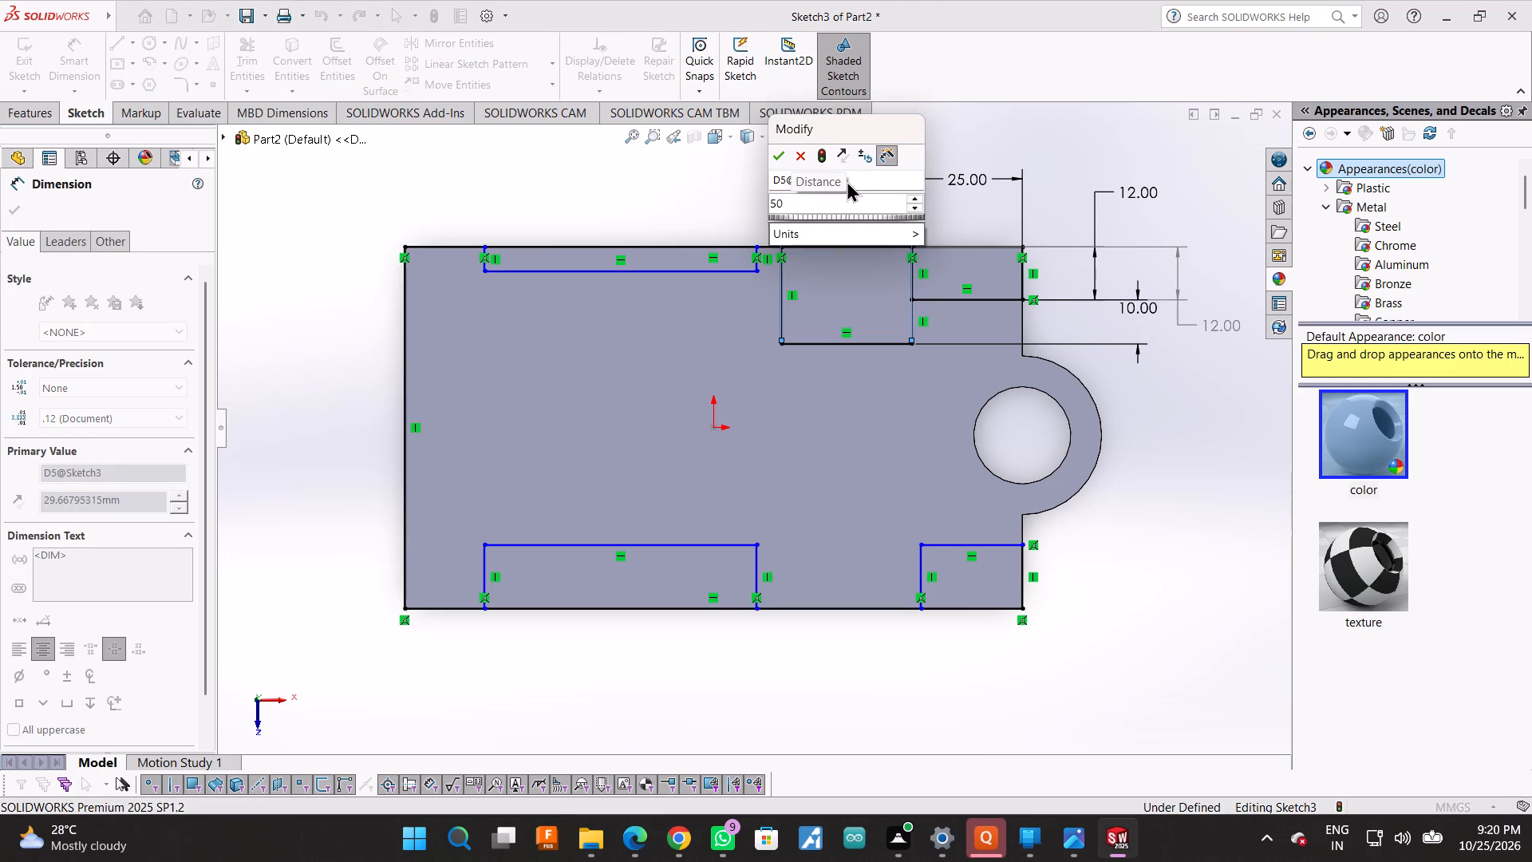
key(Return)
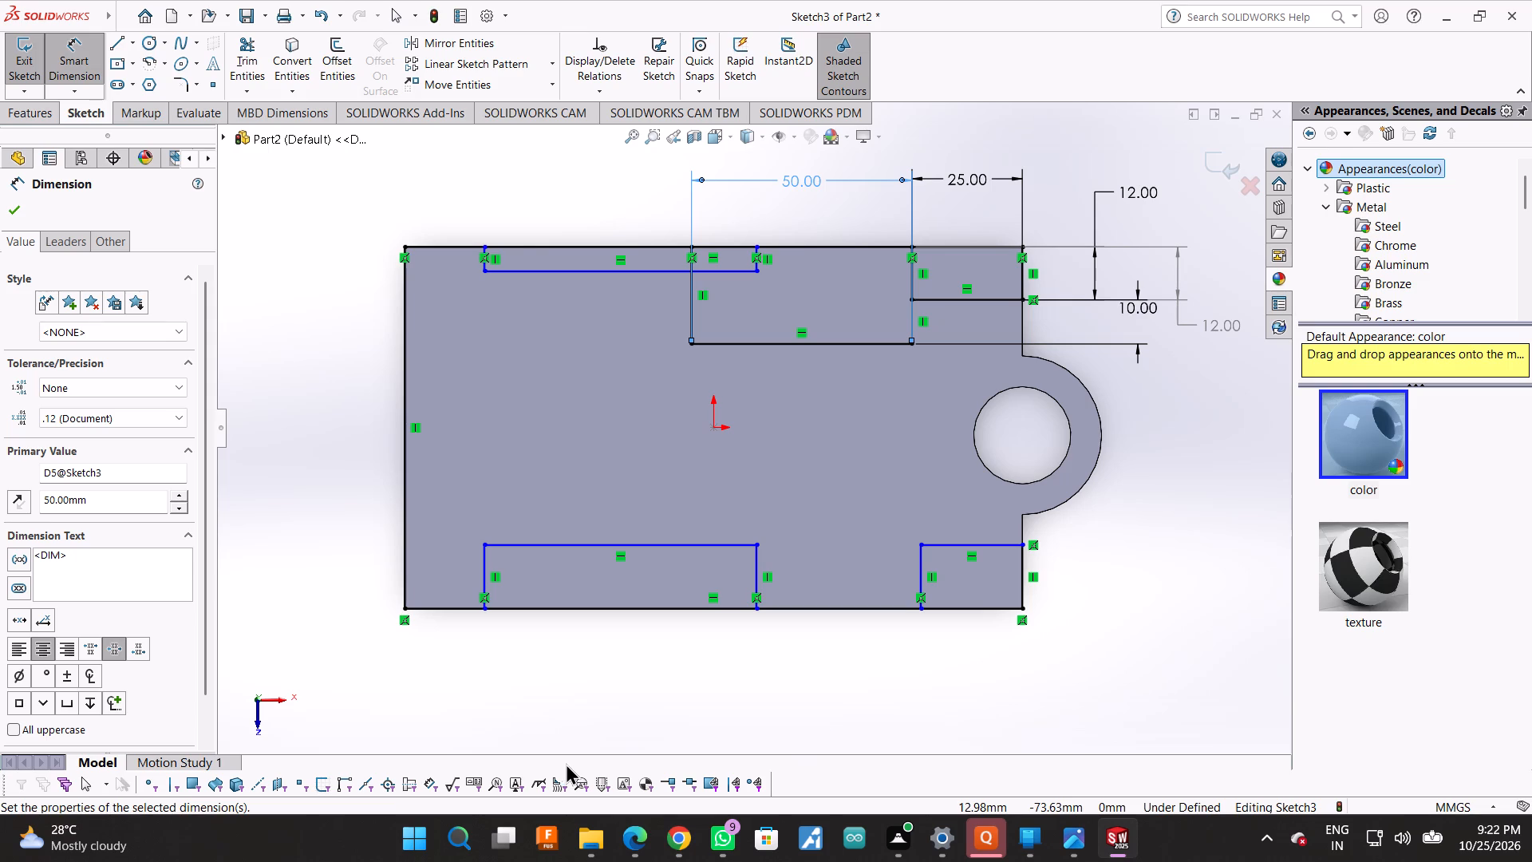
Trim away the old shallow long rectangle along the upper edge, including its horizontal line and both vertical ends.
click(247, 49)
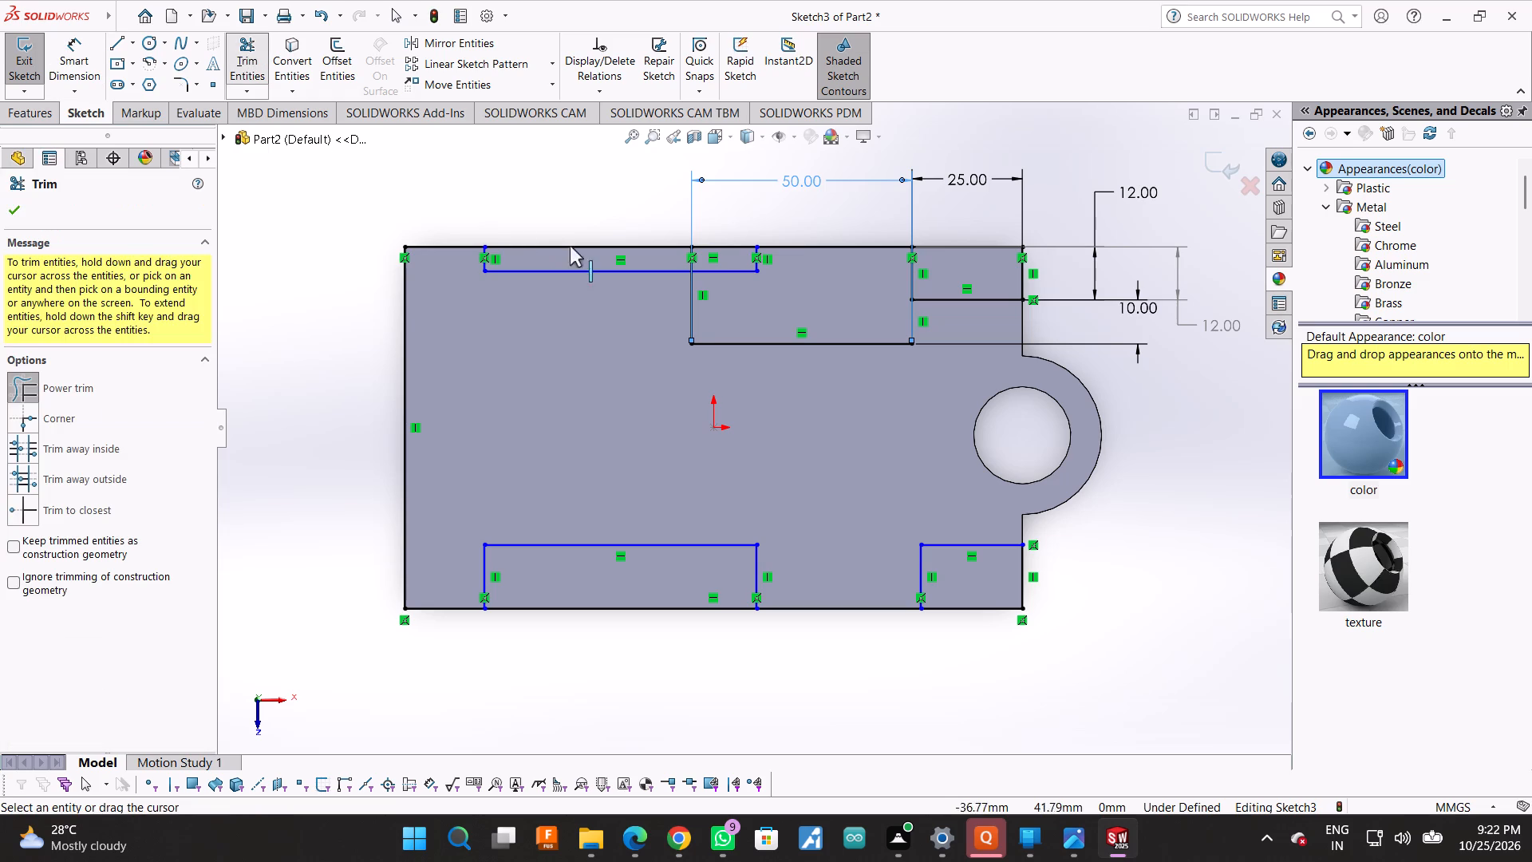
click(736, 266)
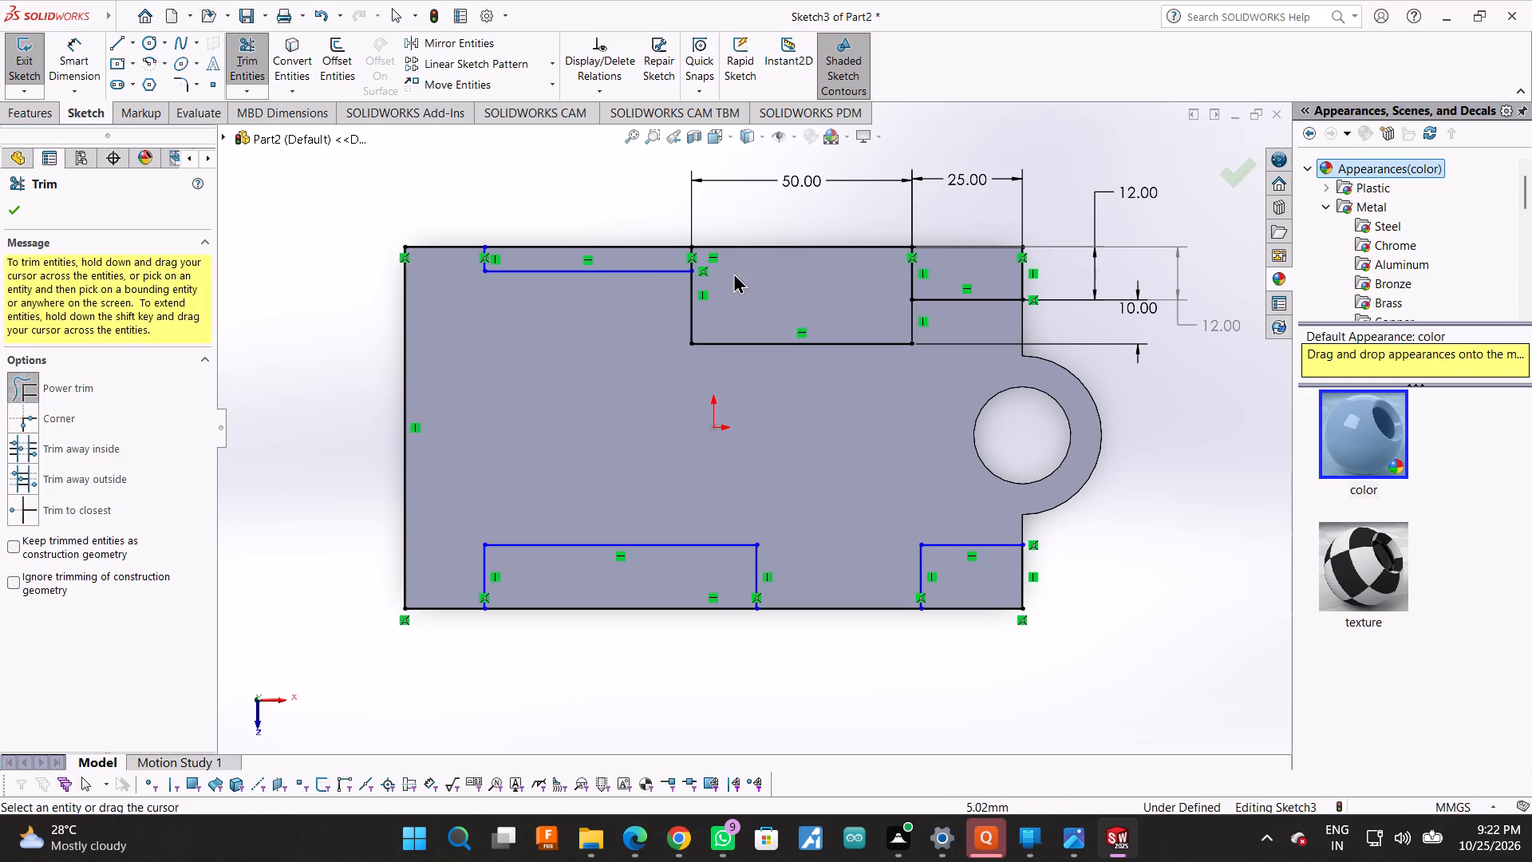
click(590, 271)
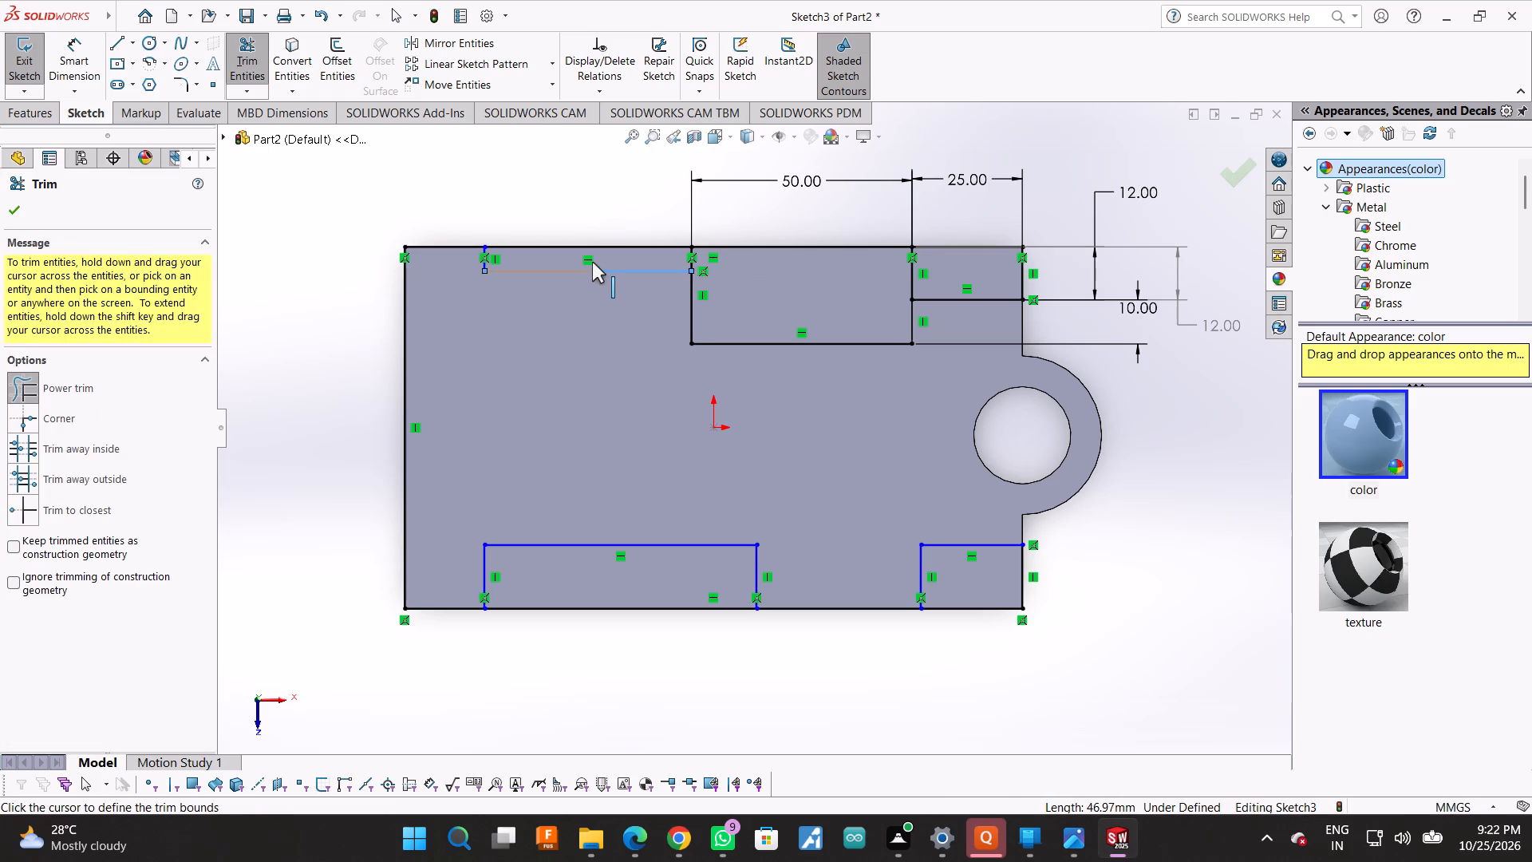
drag(597, 259, 615, 295)
drag(564, 257, 581, 306)
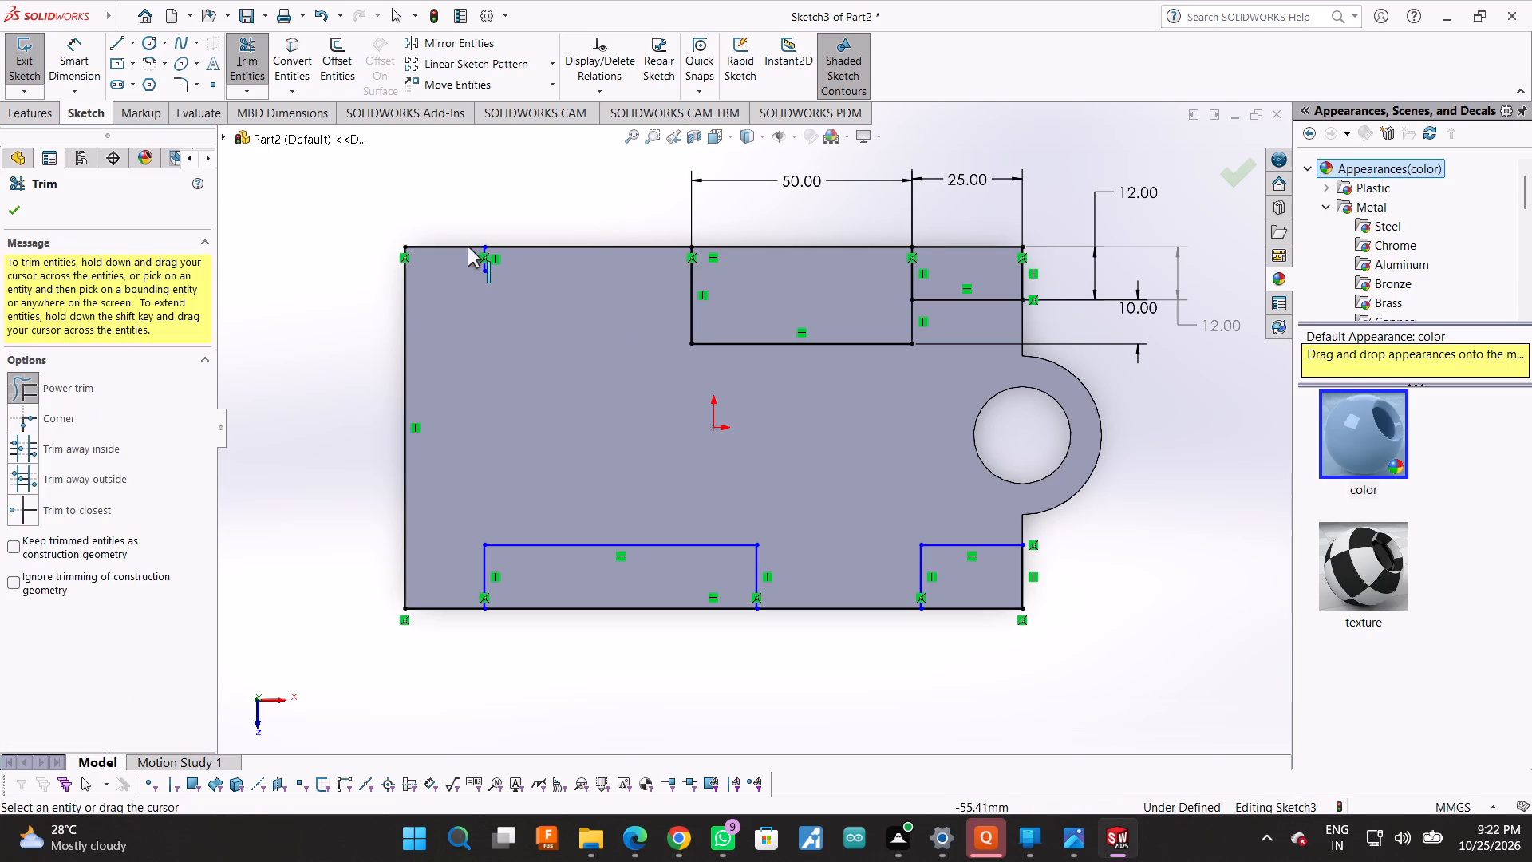
drag(470, 263, 515, 263)
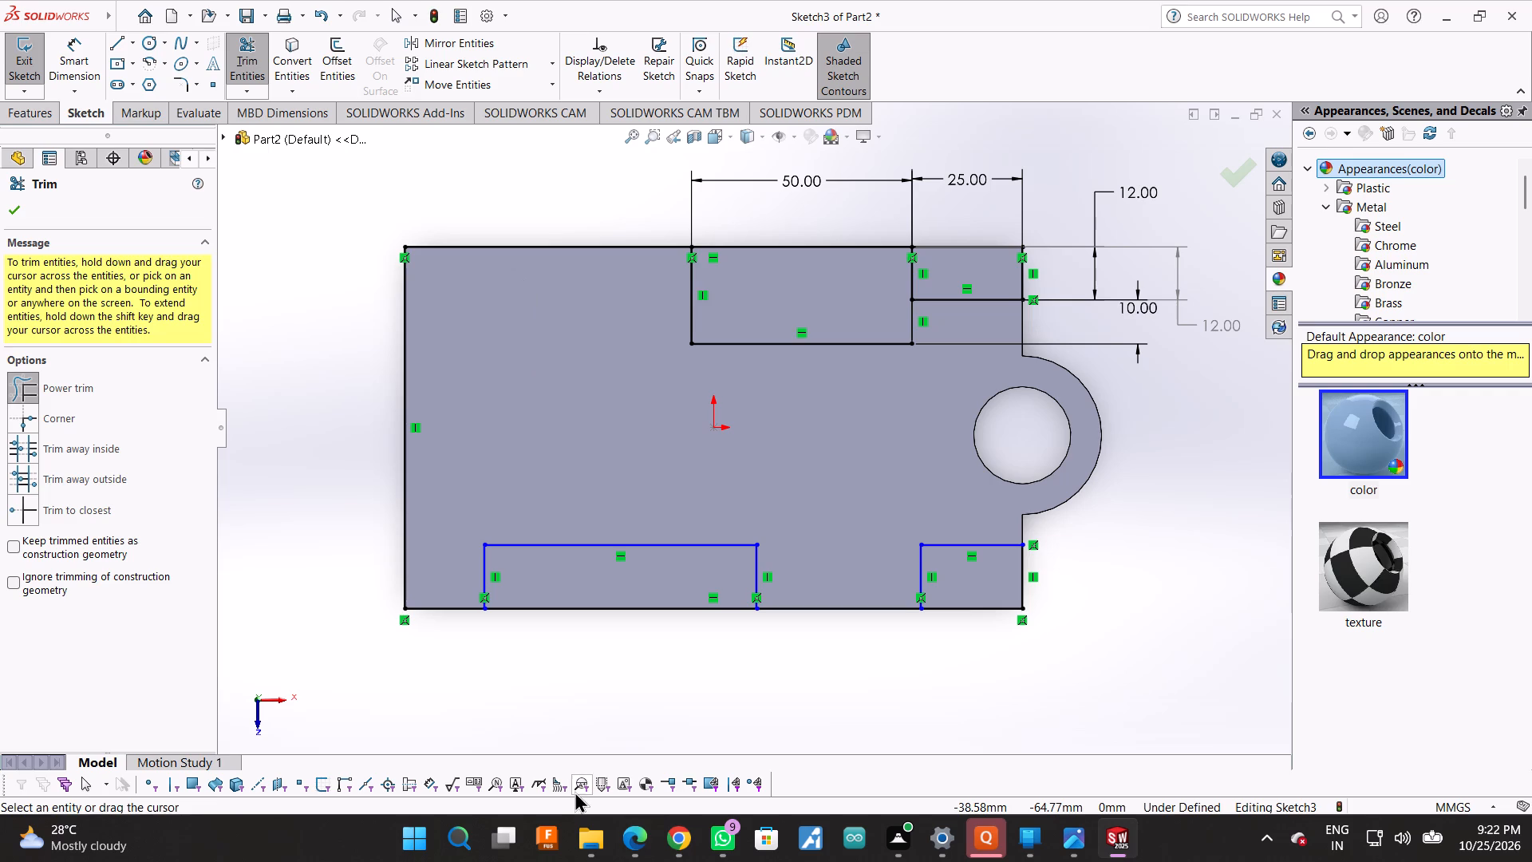
click(123, 38)
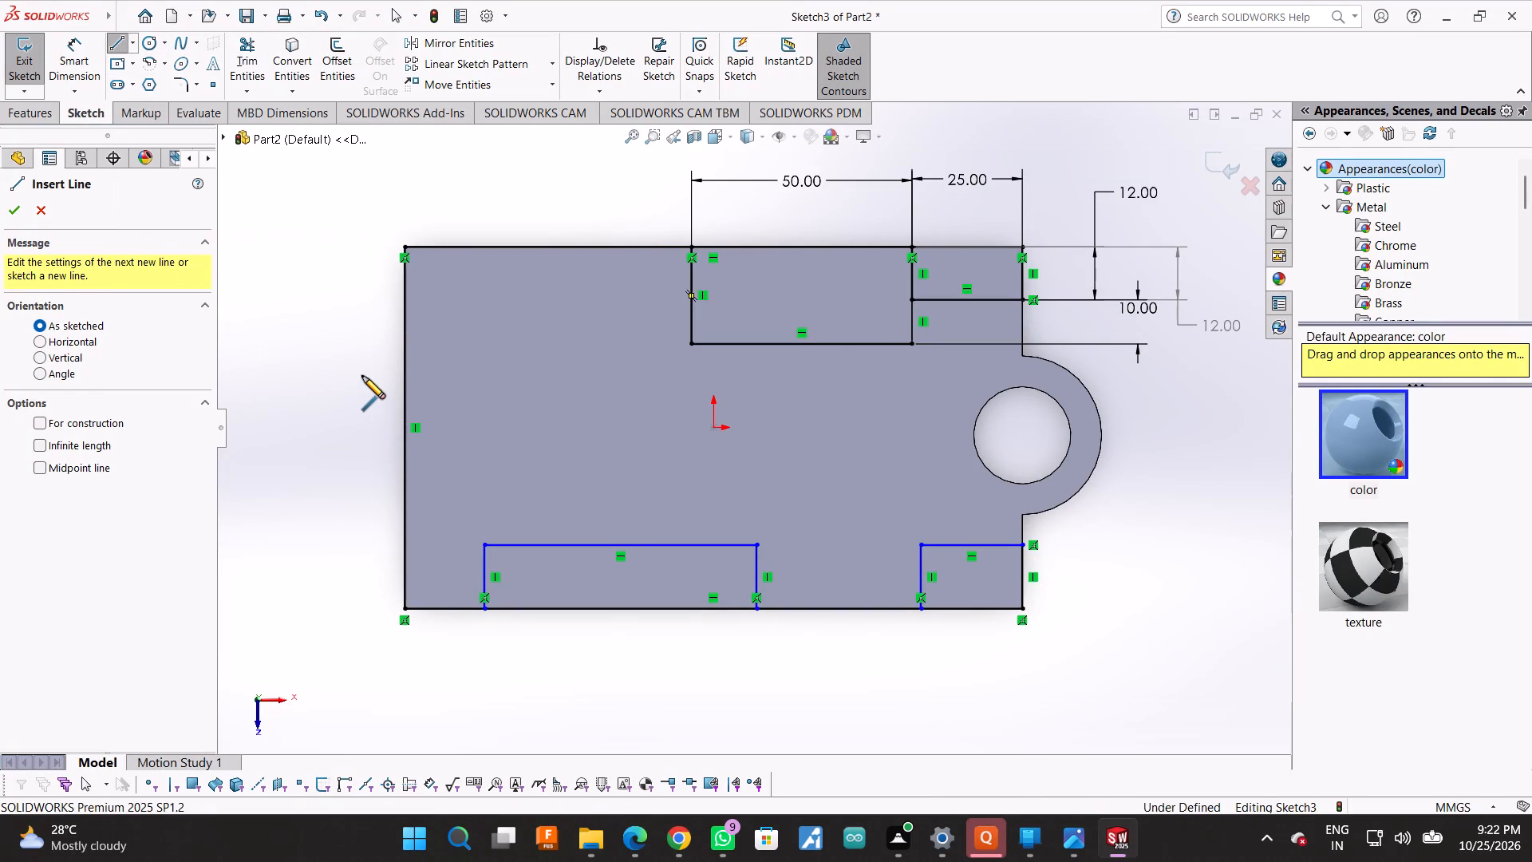
key(Escape)
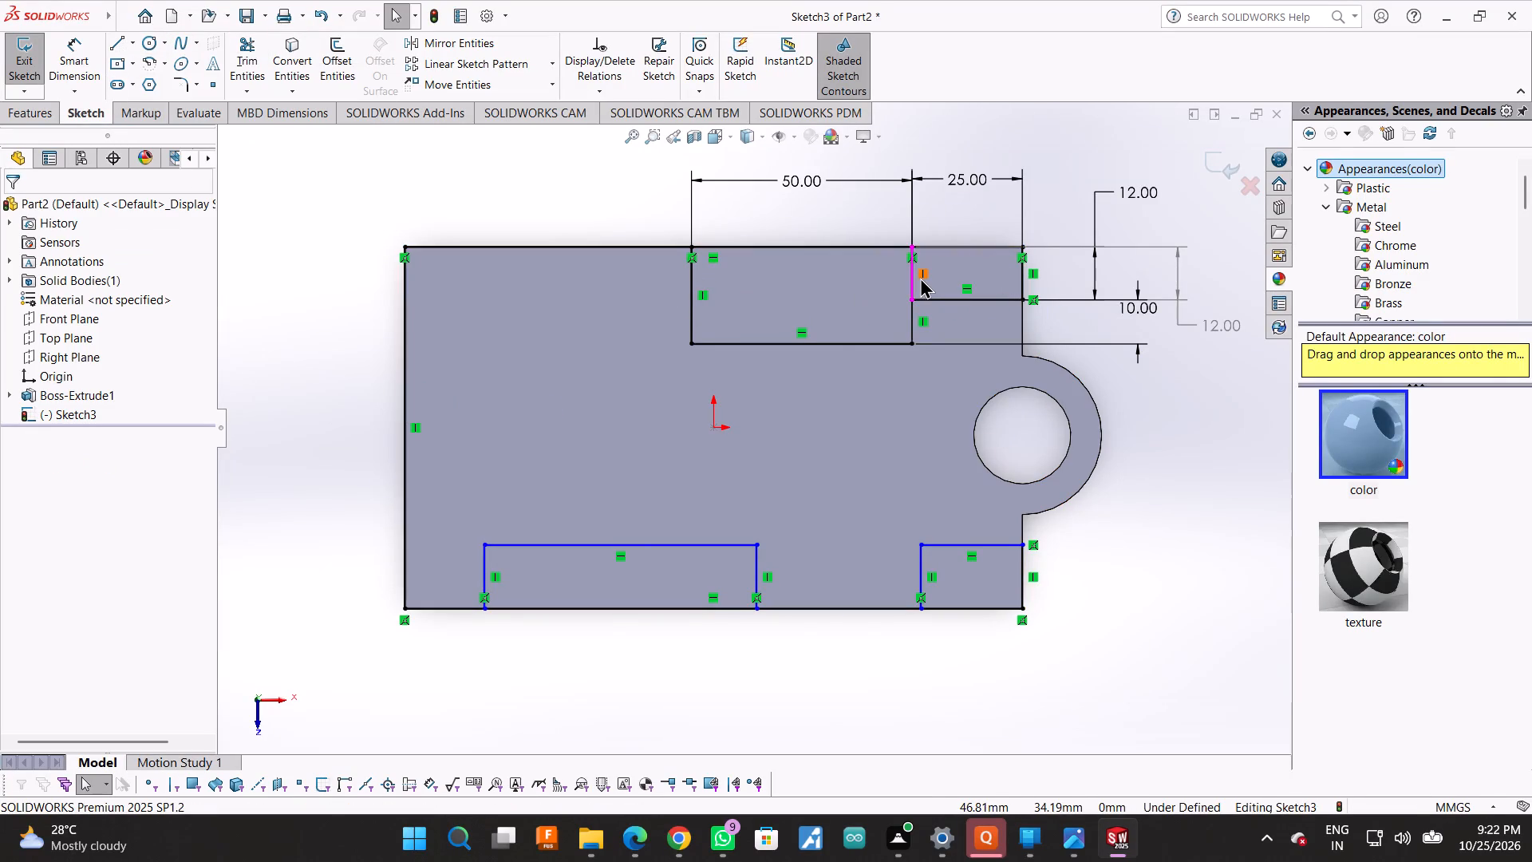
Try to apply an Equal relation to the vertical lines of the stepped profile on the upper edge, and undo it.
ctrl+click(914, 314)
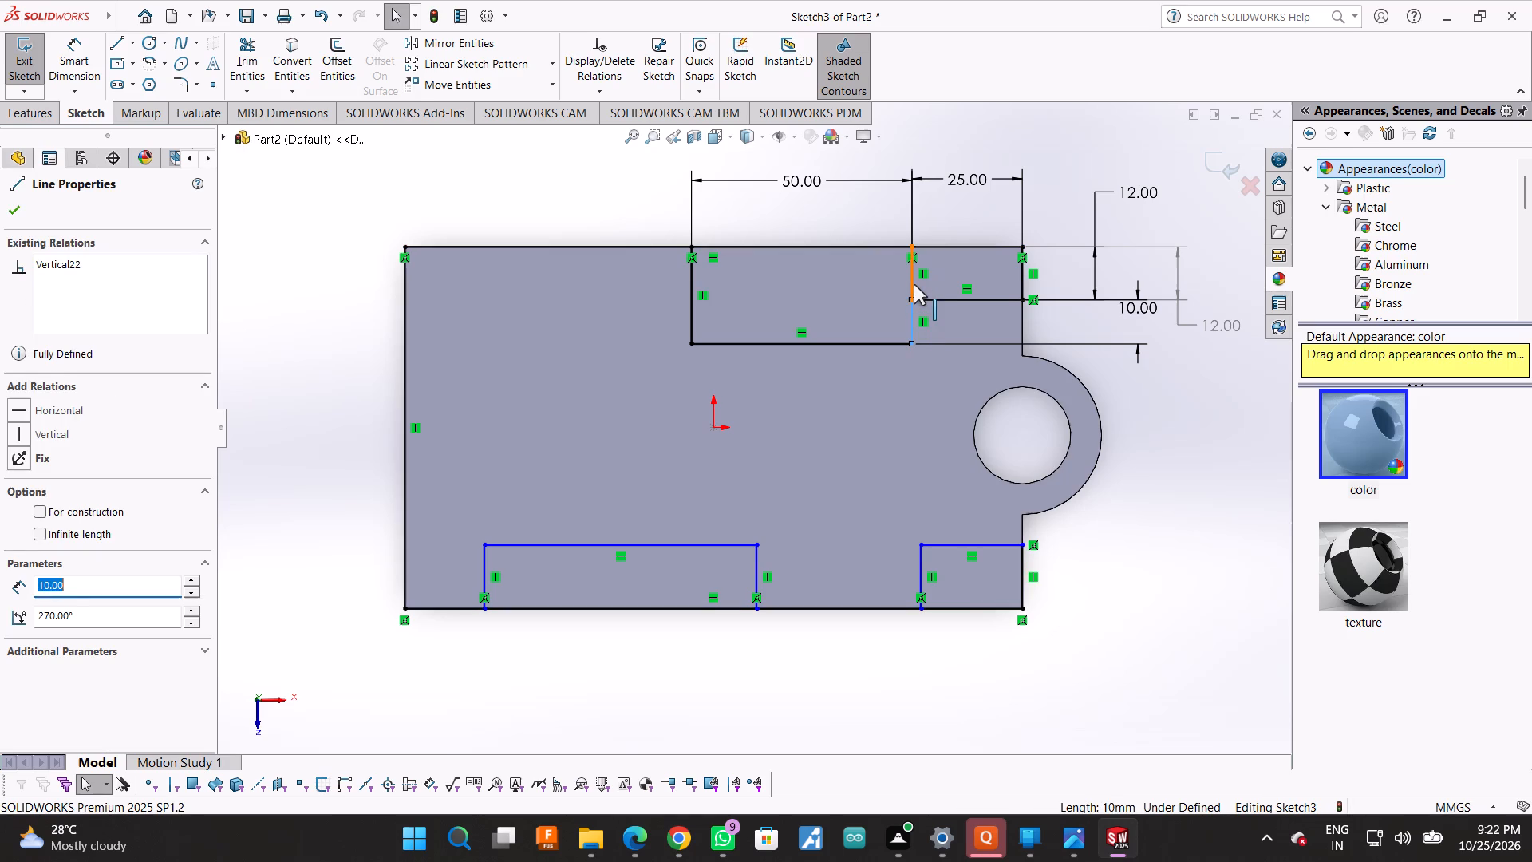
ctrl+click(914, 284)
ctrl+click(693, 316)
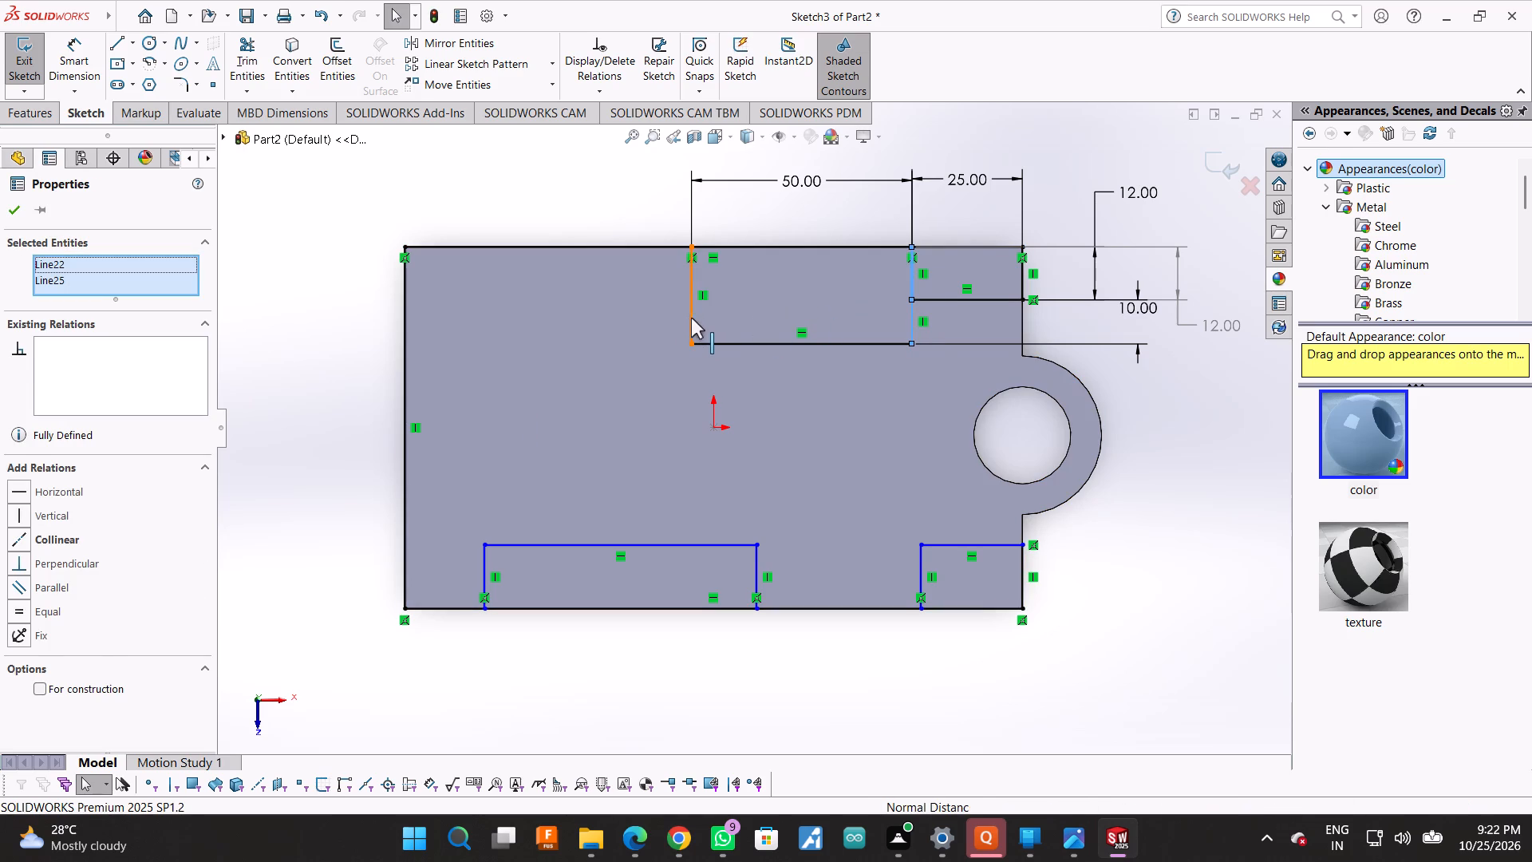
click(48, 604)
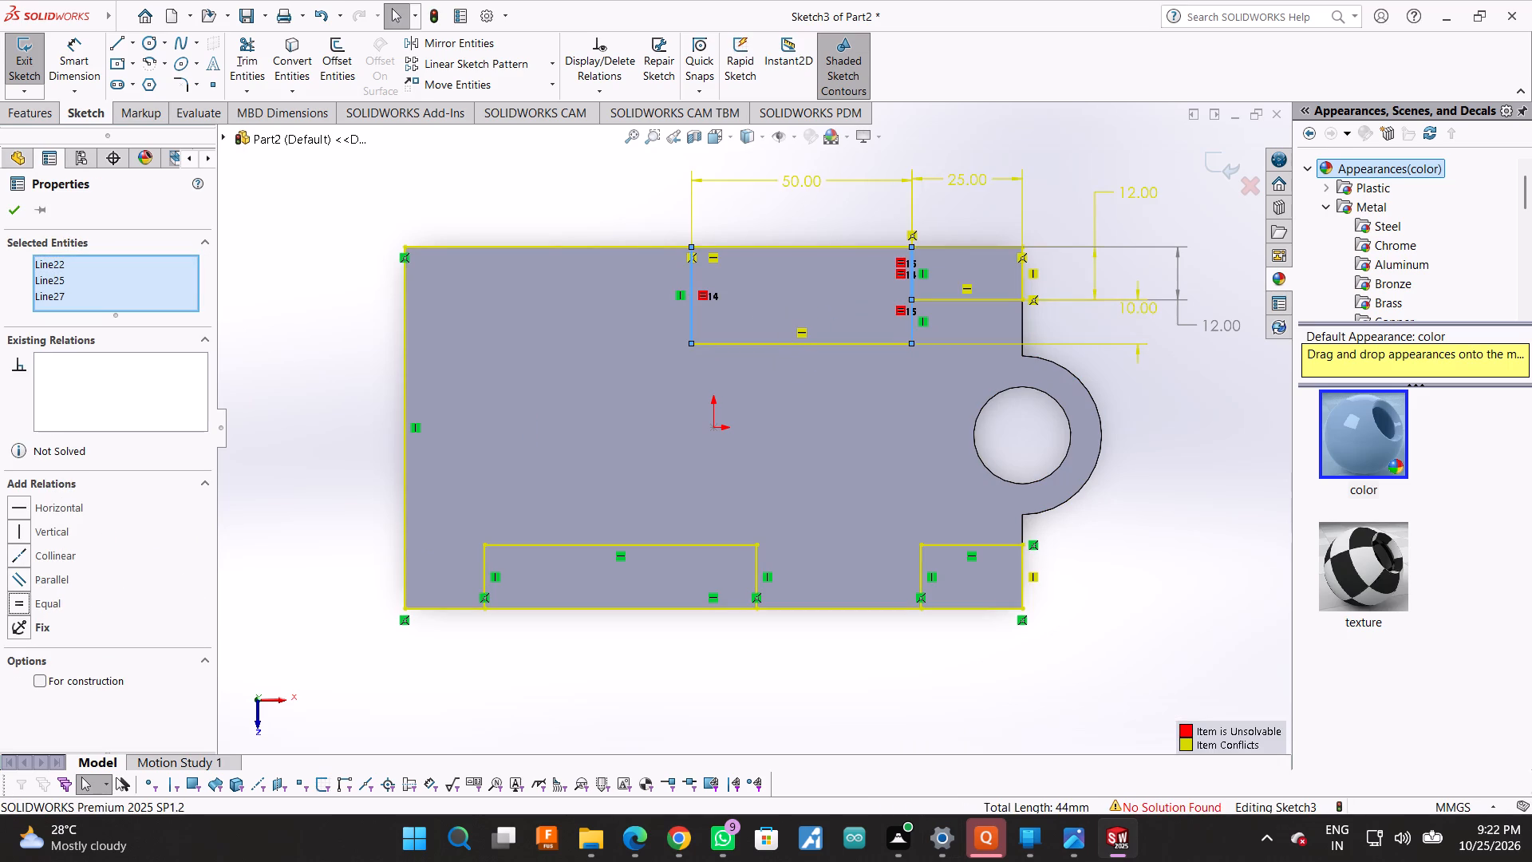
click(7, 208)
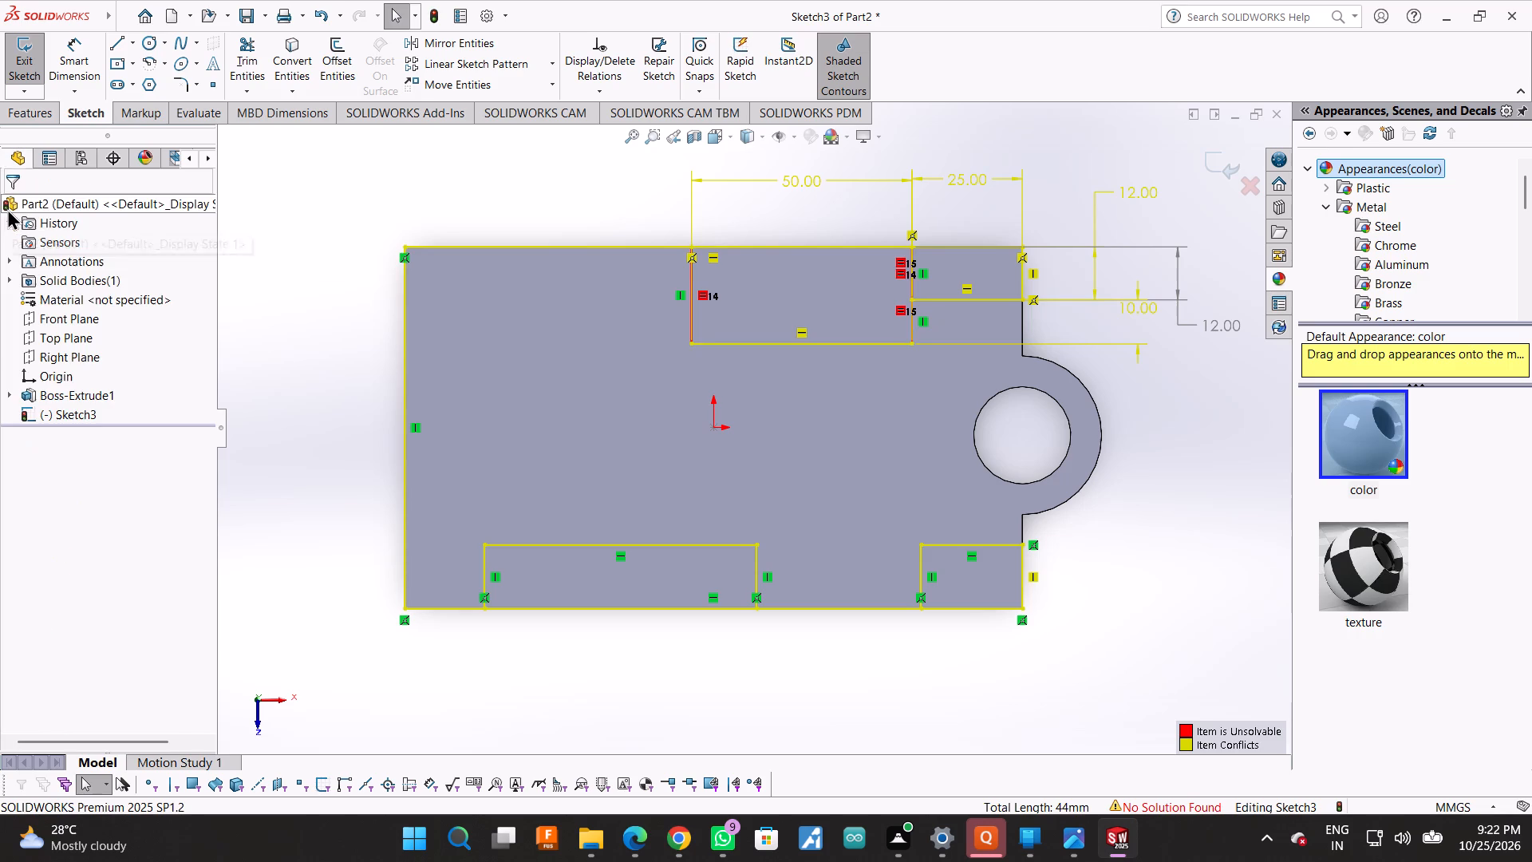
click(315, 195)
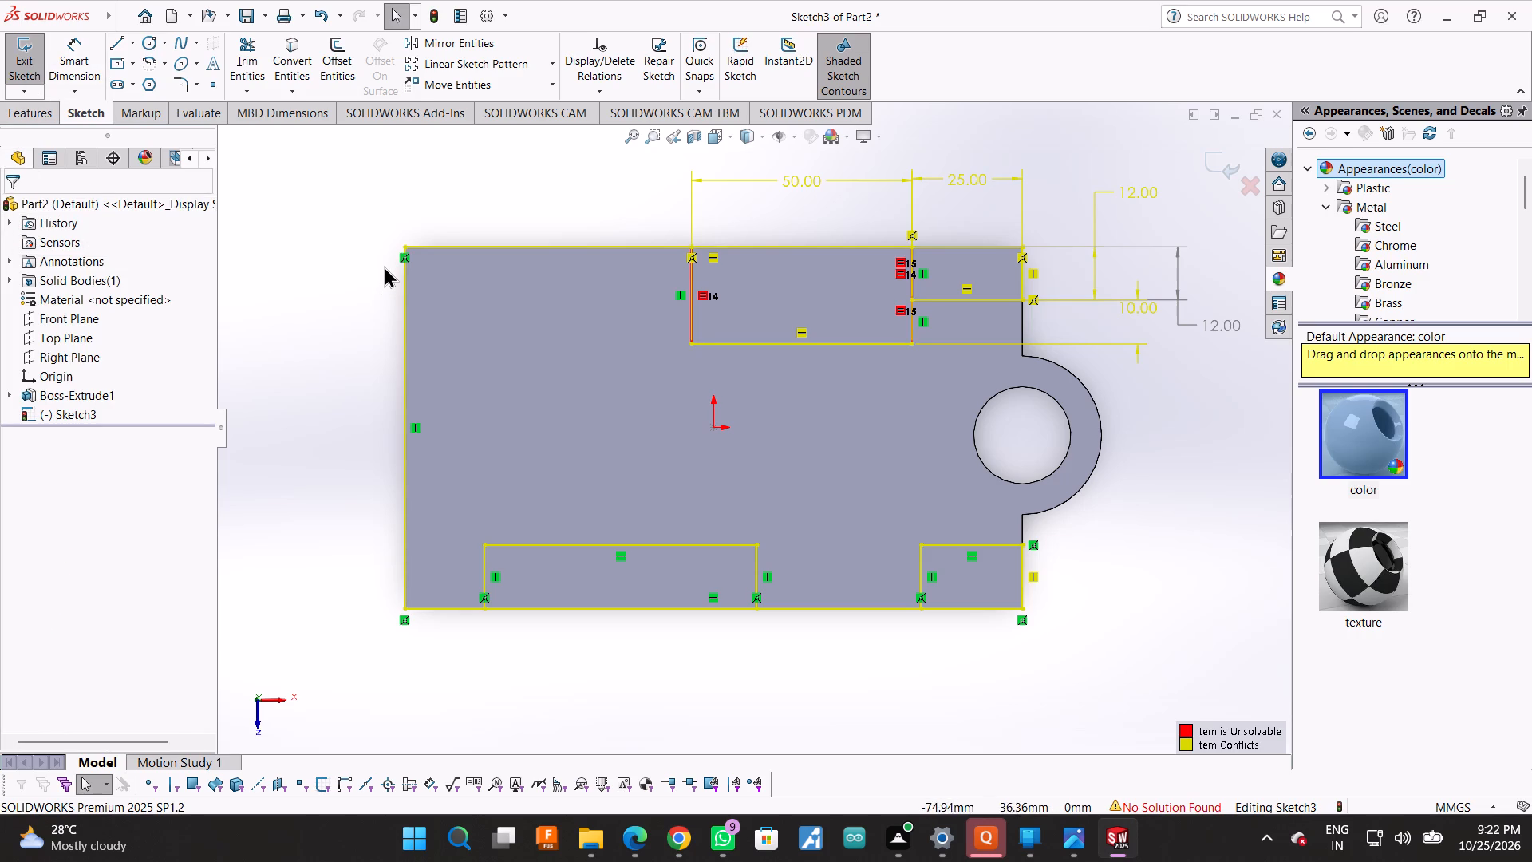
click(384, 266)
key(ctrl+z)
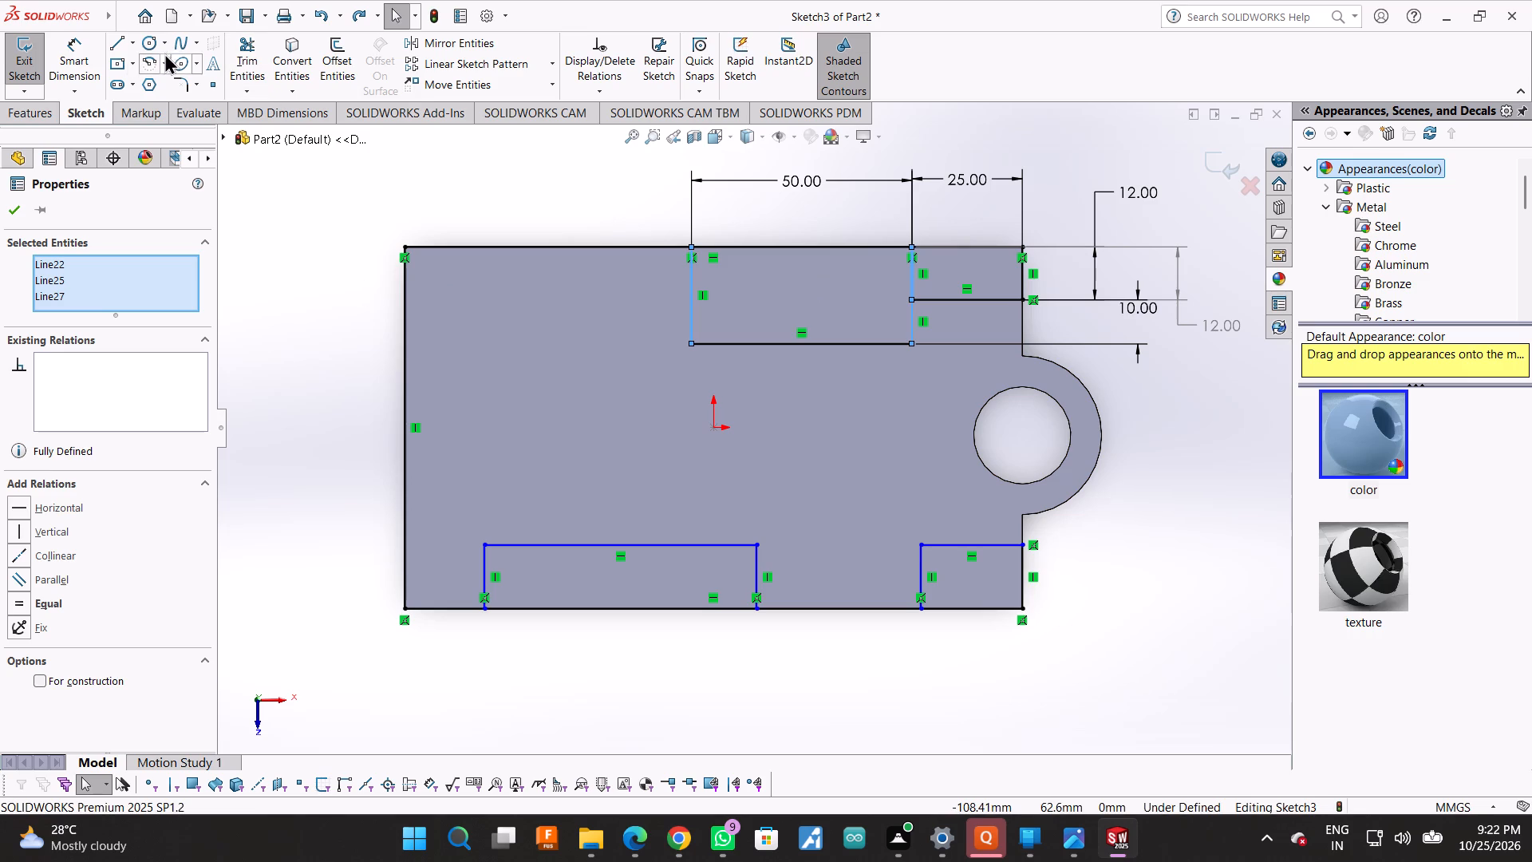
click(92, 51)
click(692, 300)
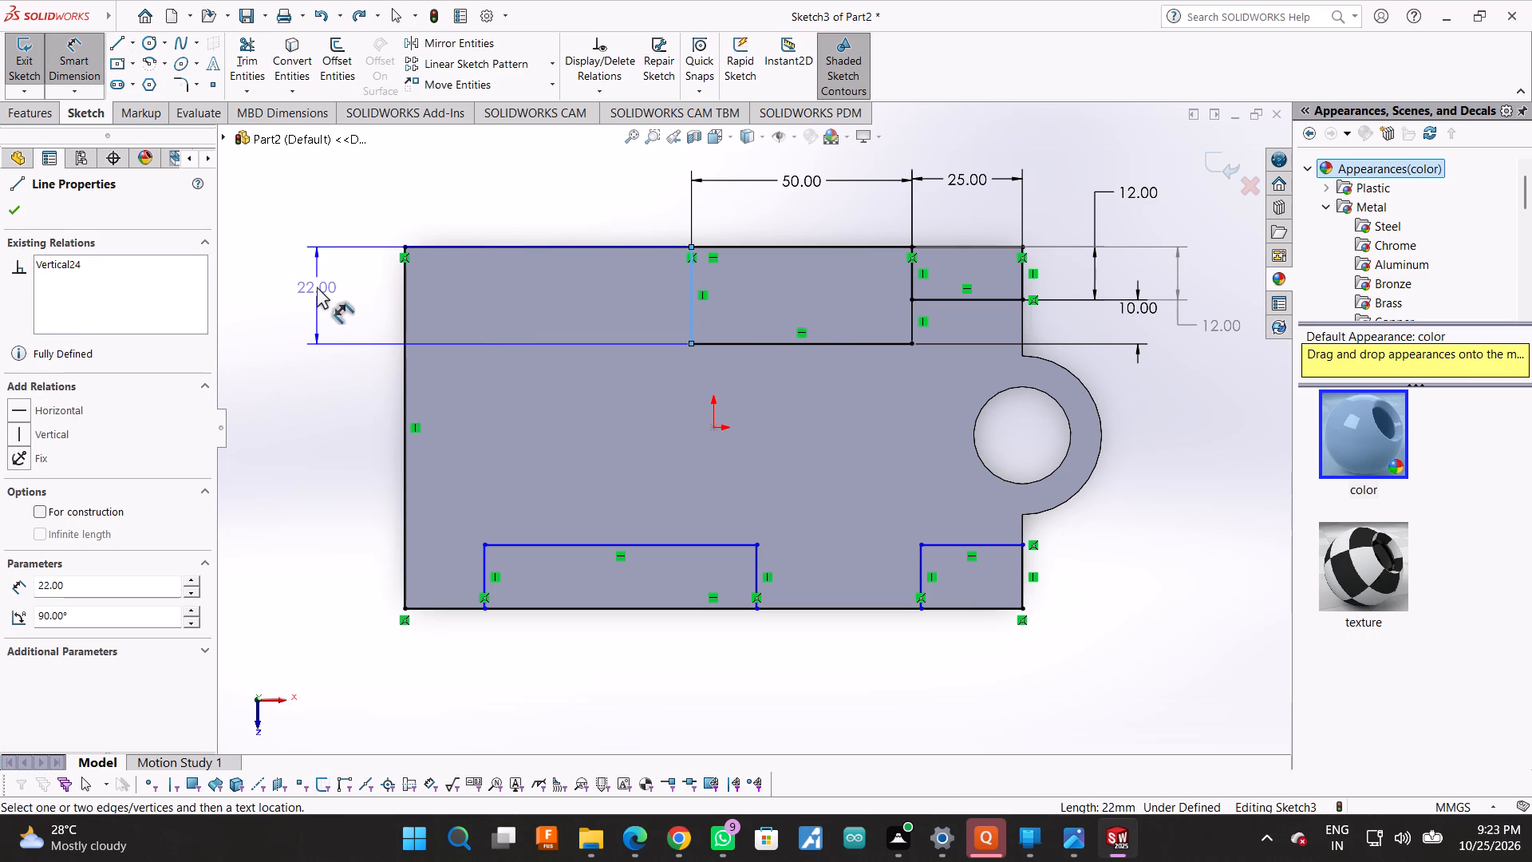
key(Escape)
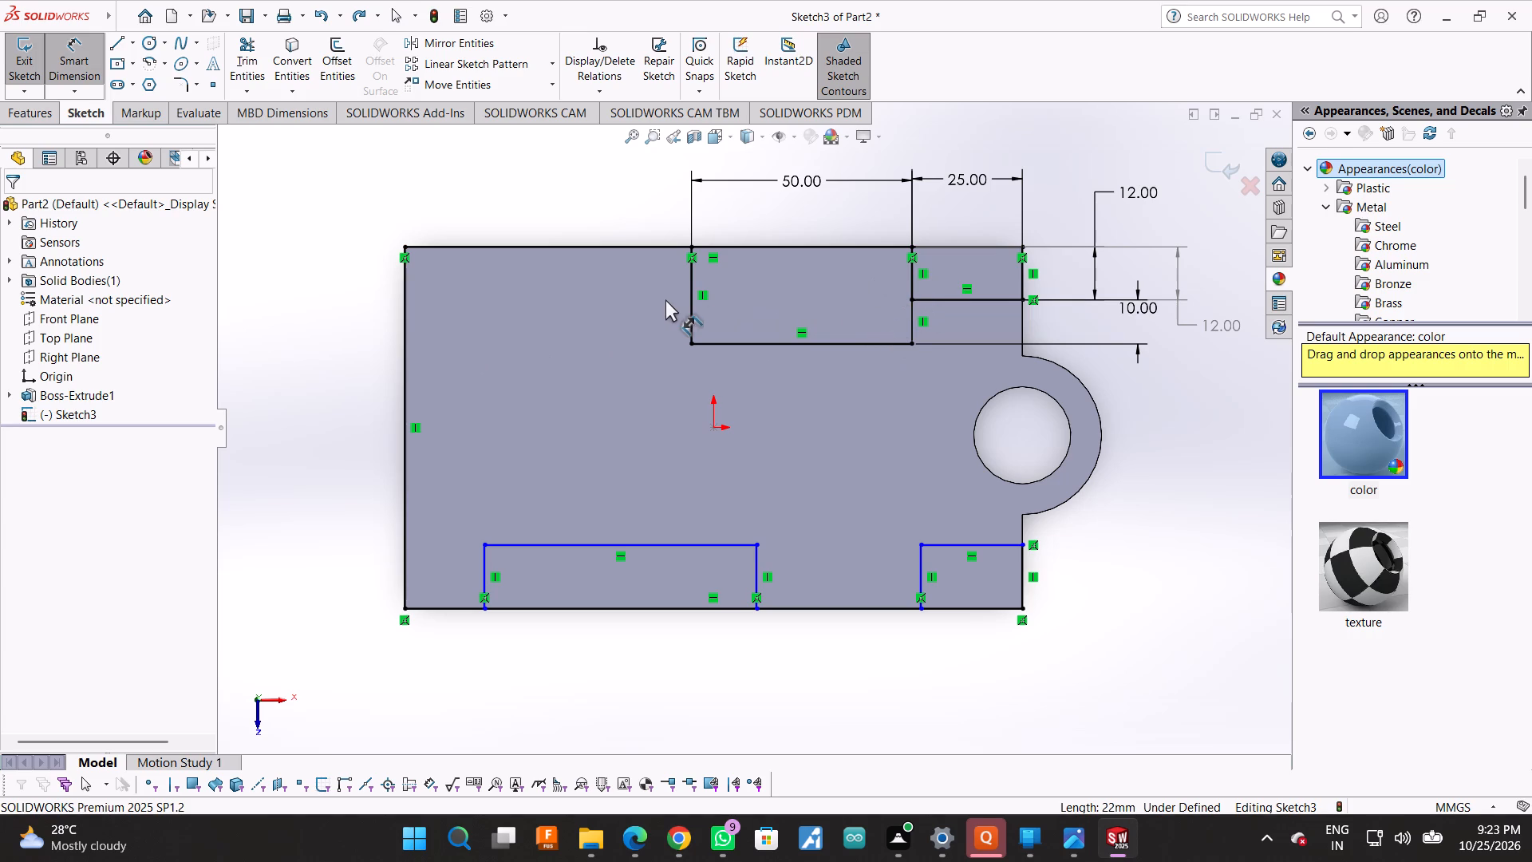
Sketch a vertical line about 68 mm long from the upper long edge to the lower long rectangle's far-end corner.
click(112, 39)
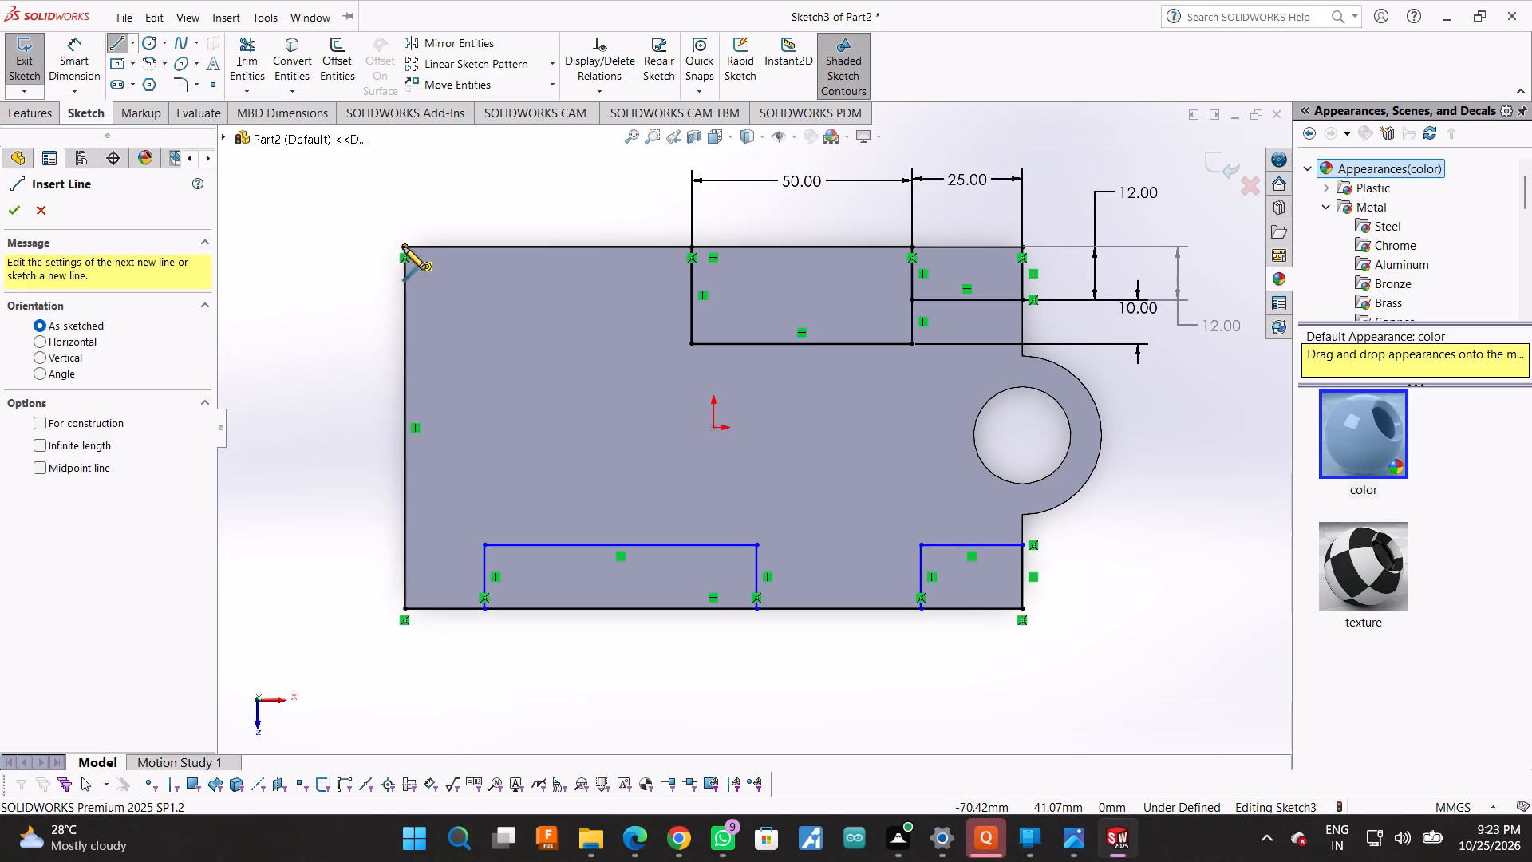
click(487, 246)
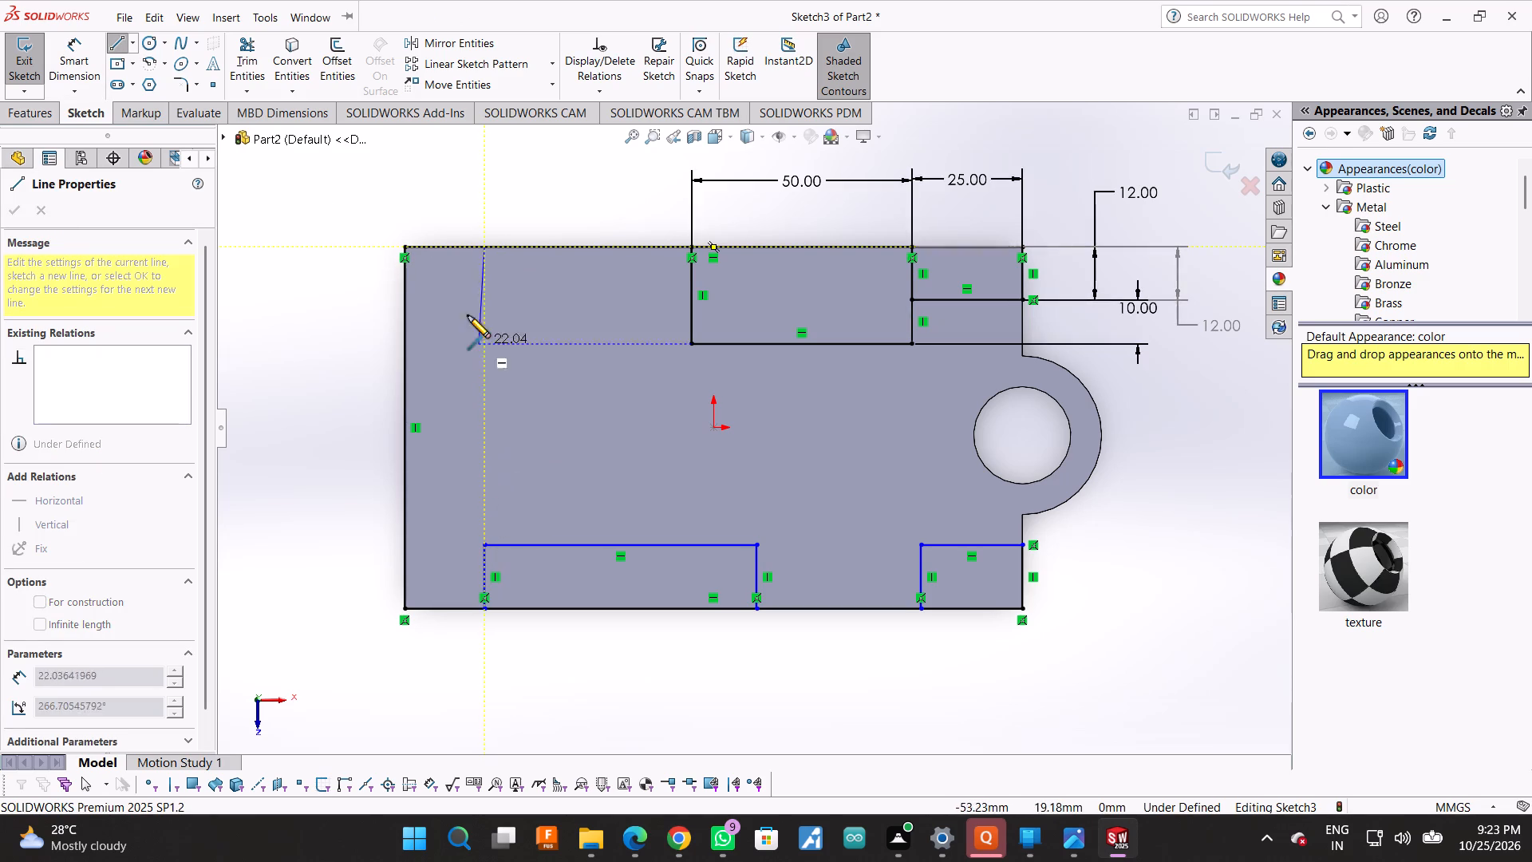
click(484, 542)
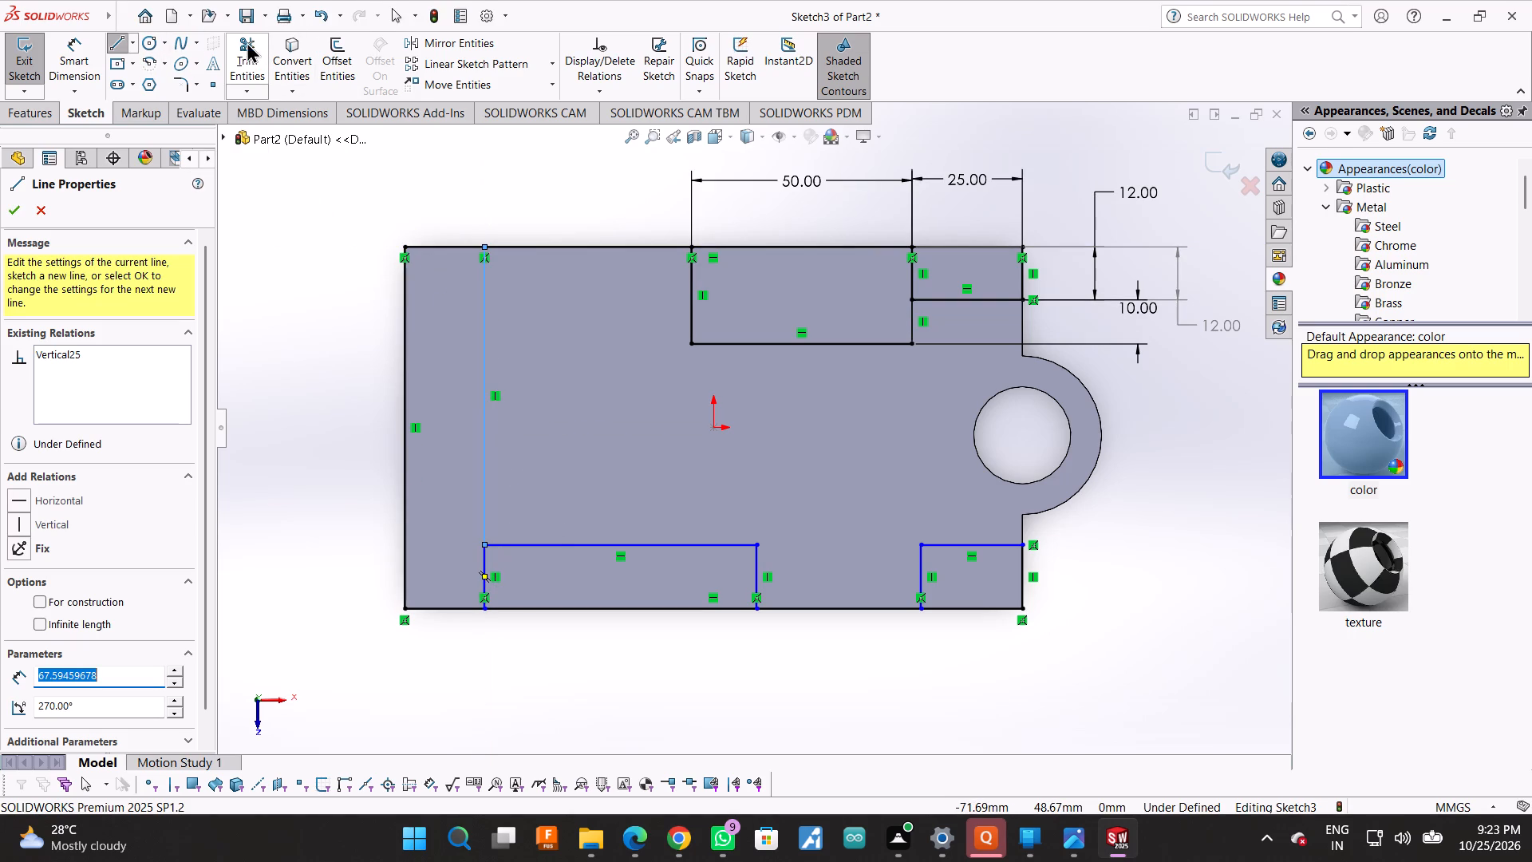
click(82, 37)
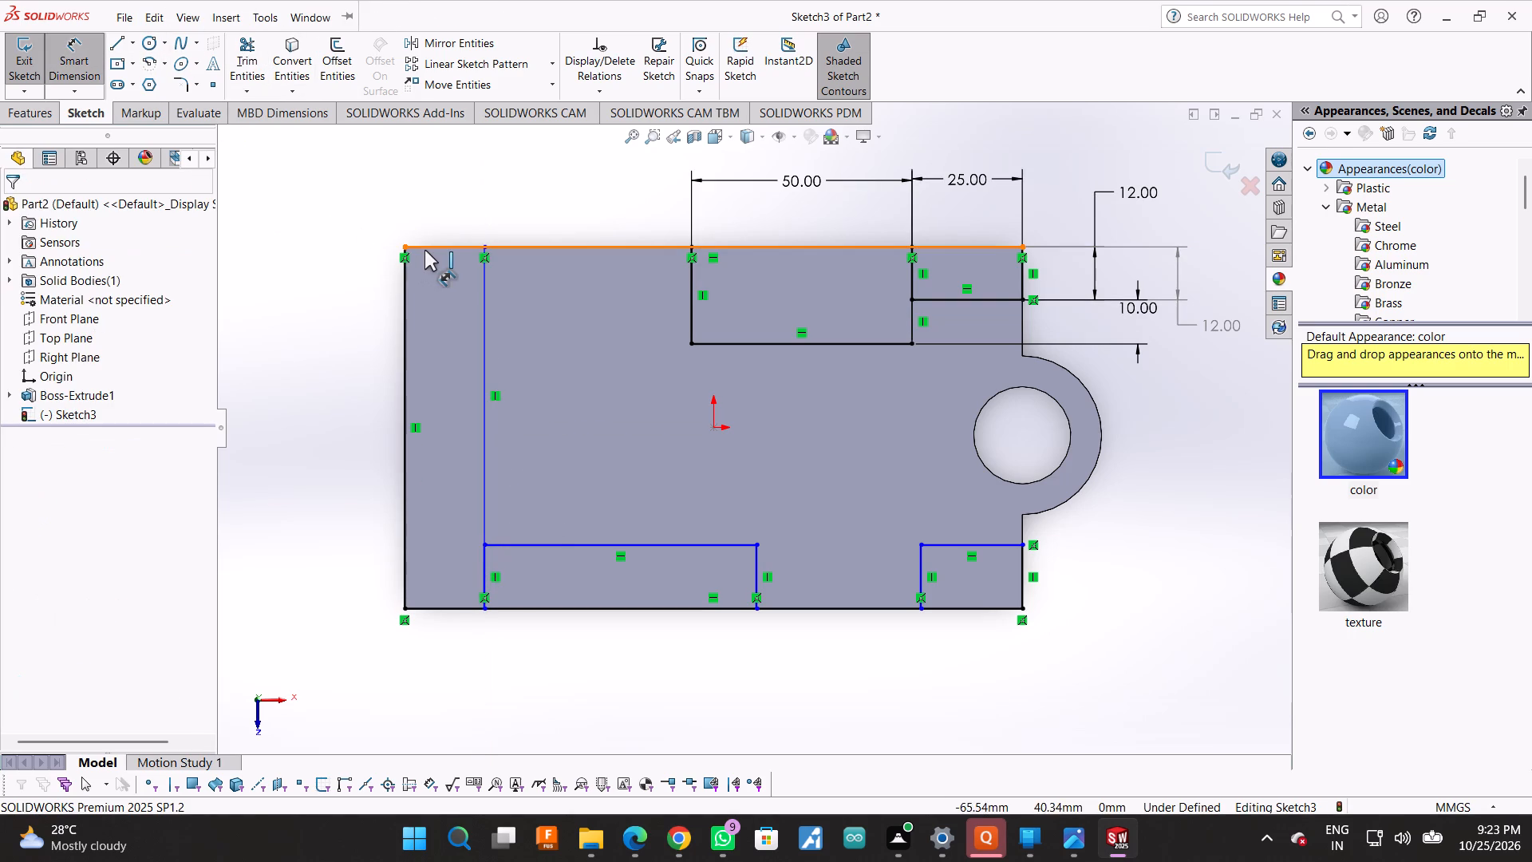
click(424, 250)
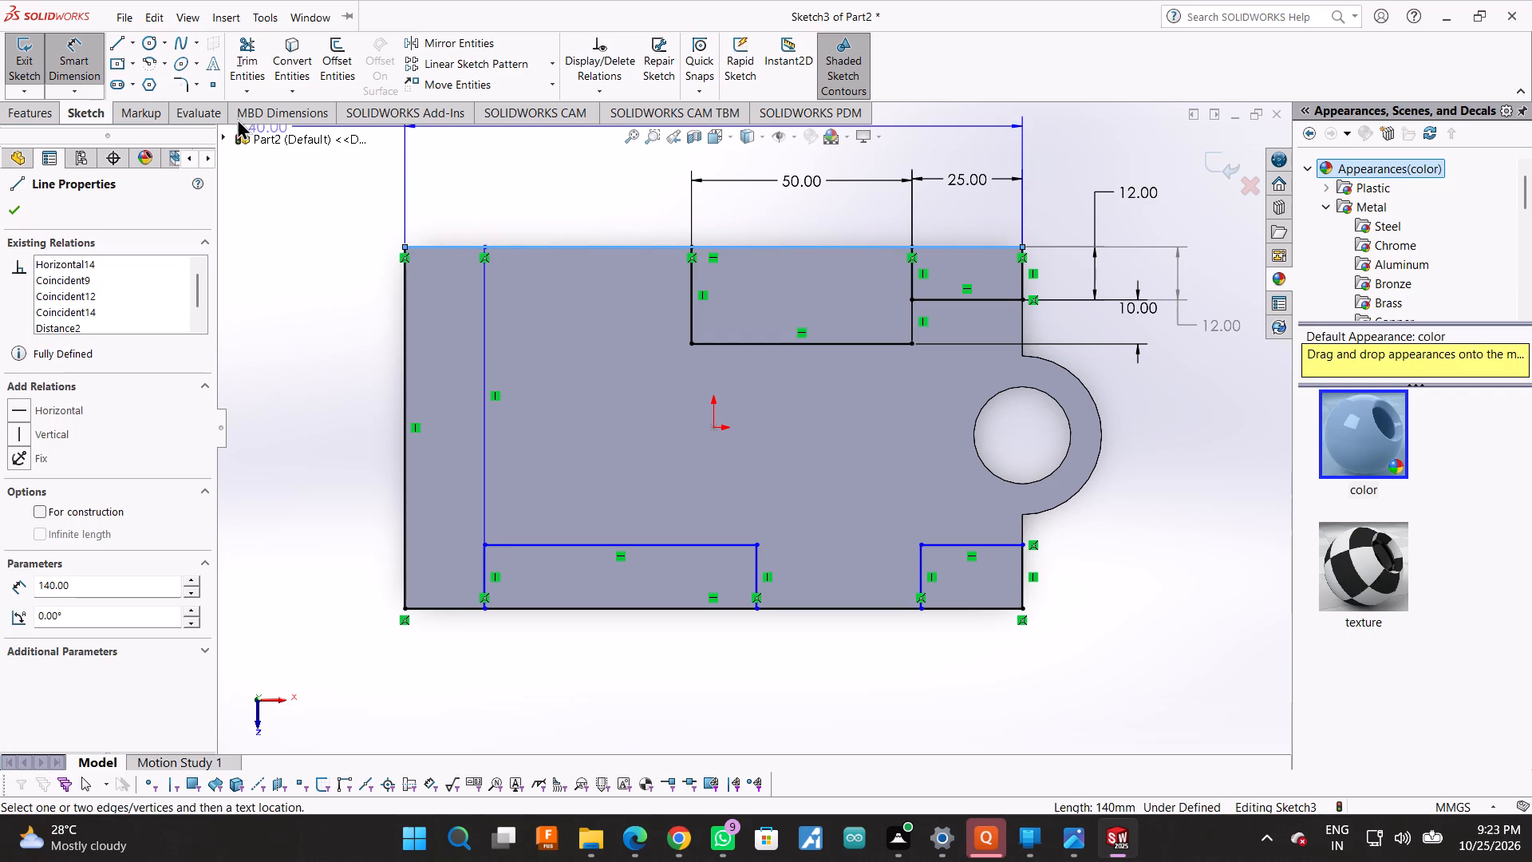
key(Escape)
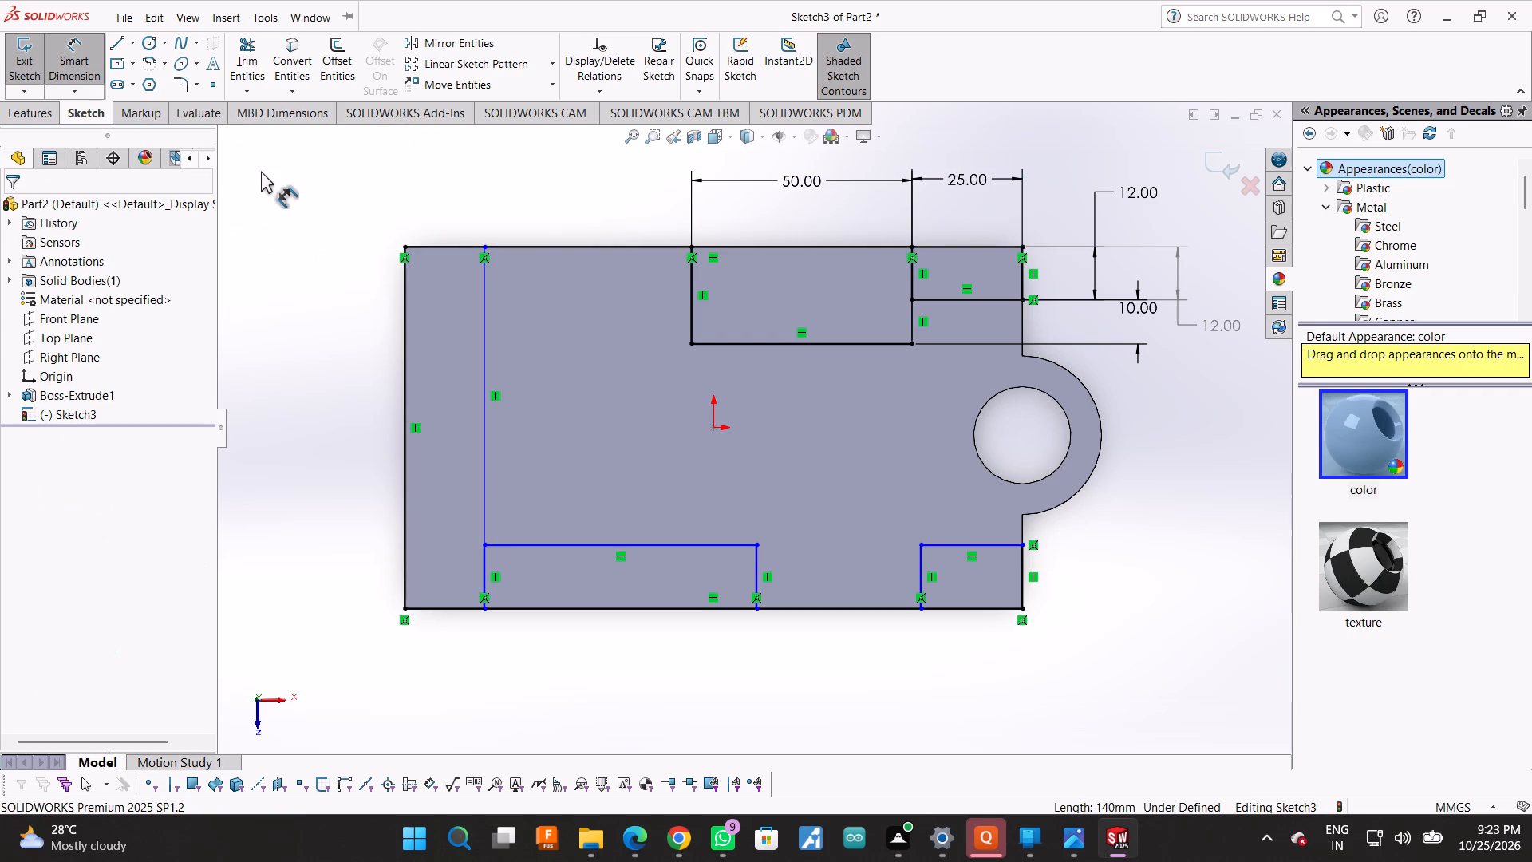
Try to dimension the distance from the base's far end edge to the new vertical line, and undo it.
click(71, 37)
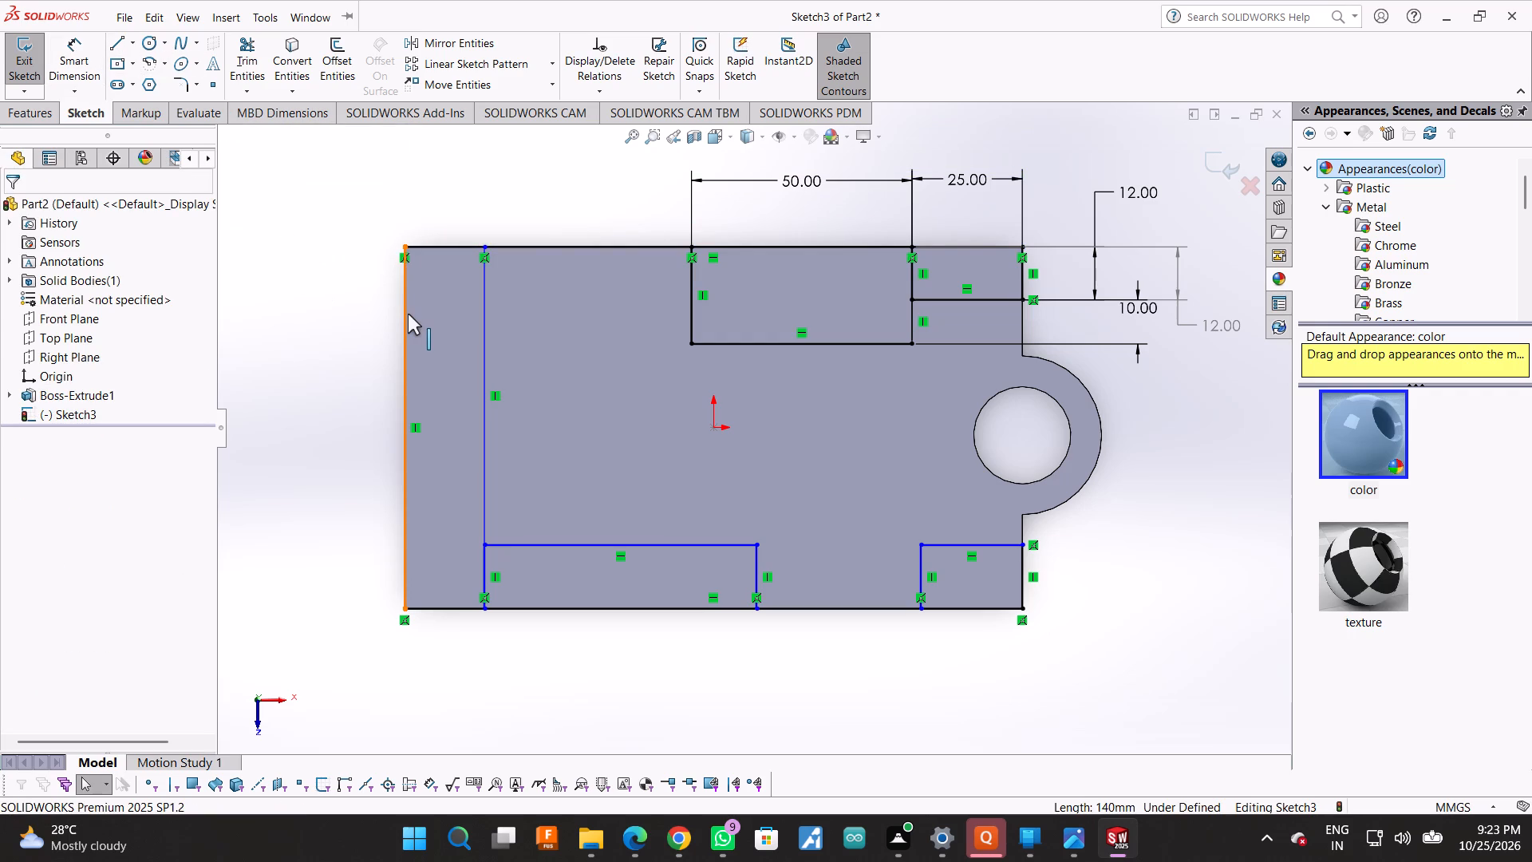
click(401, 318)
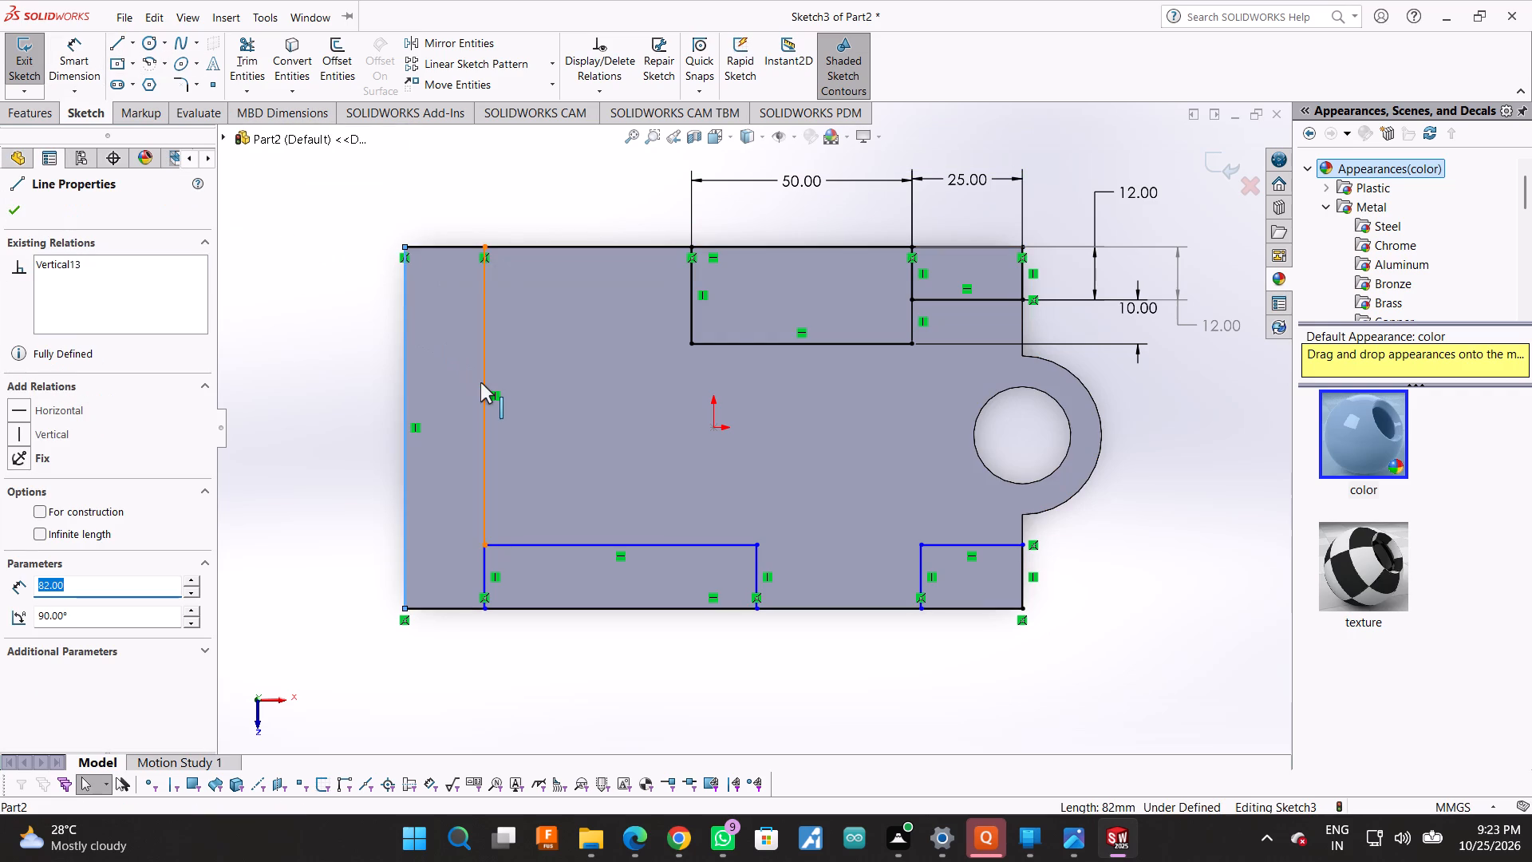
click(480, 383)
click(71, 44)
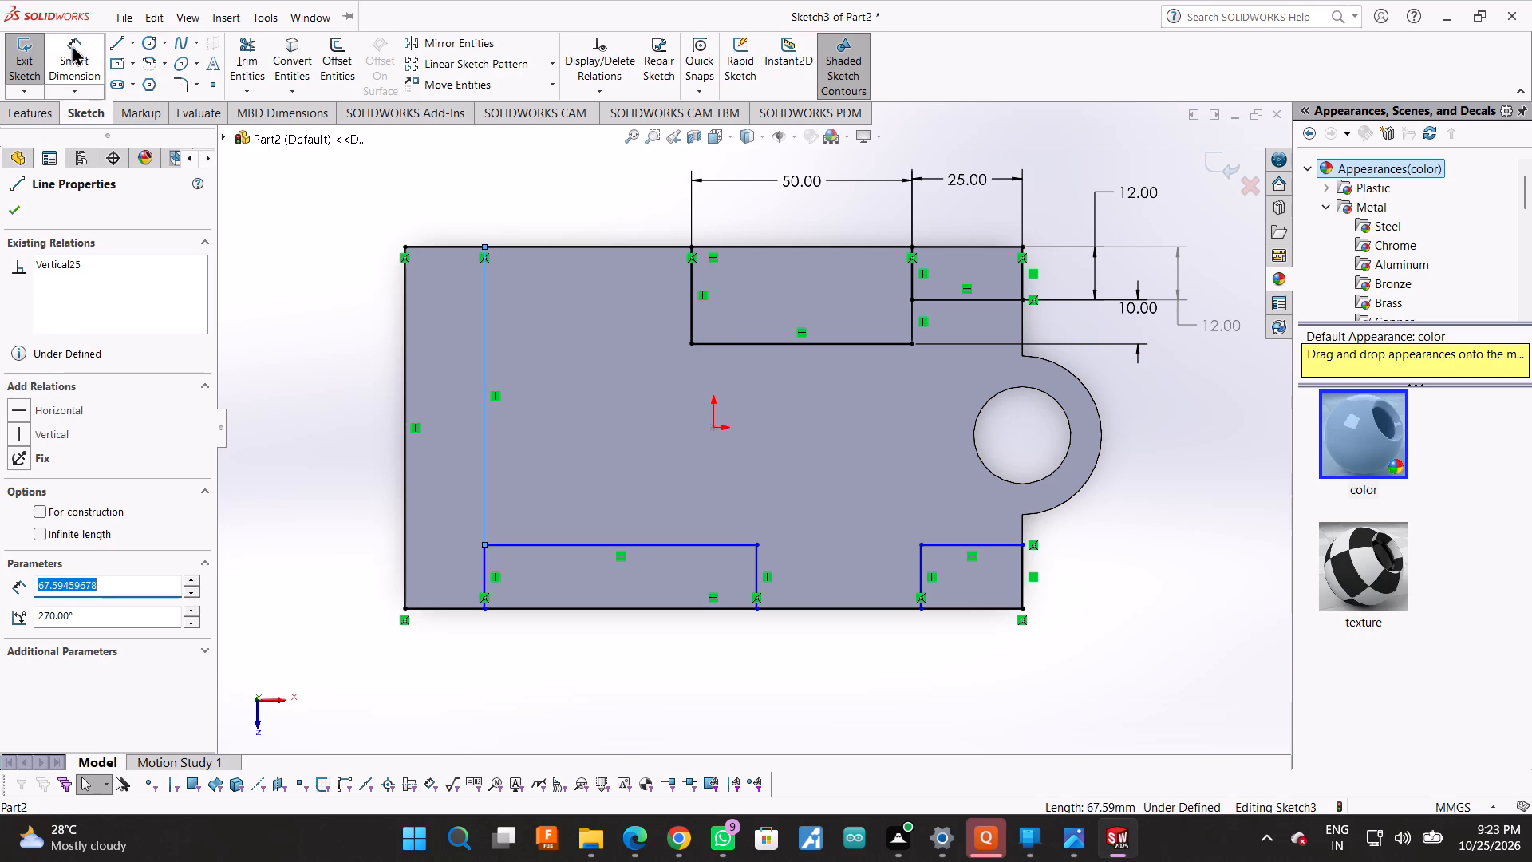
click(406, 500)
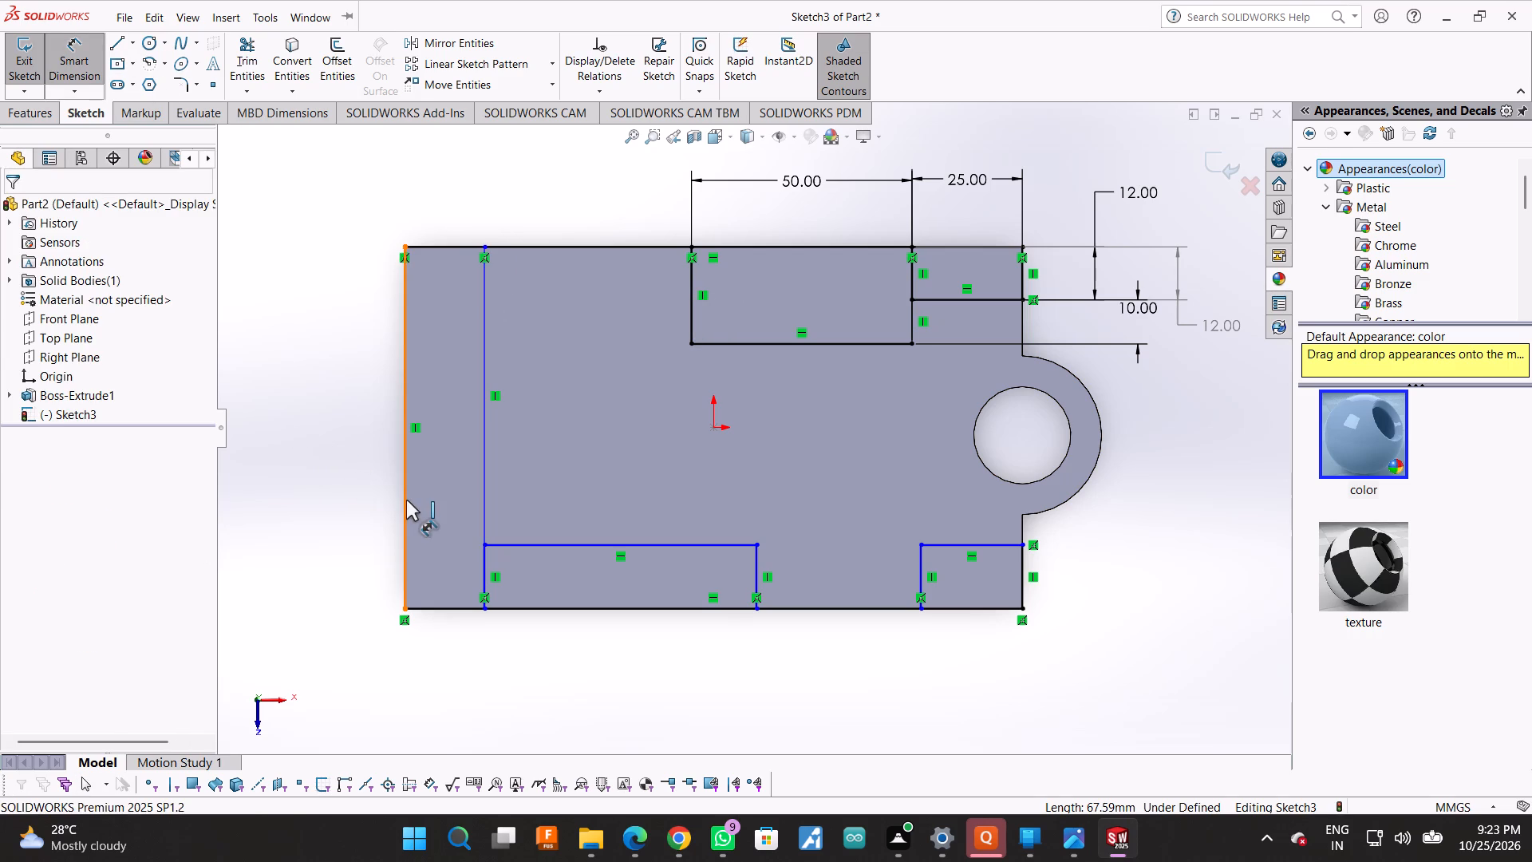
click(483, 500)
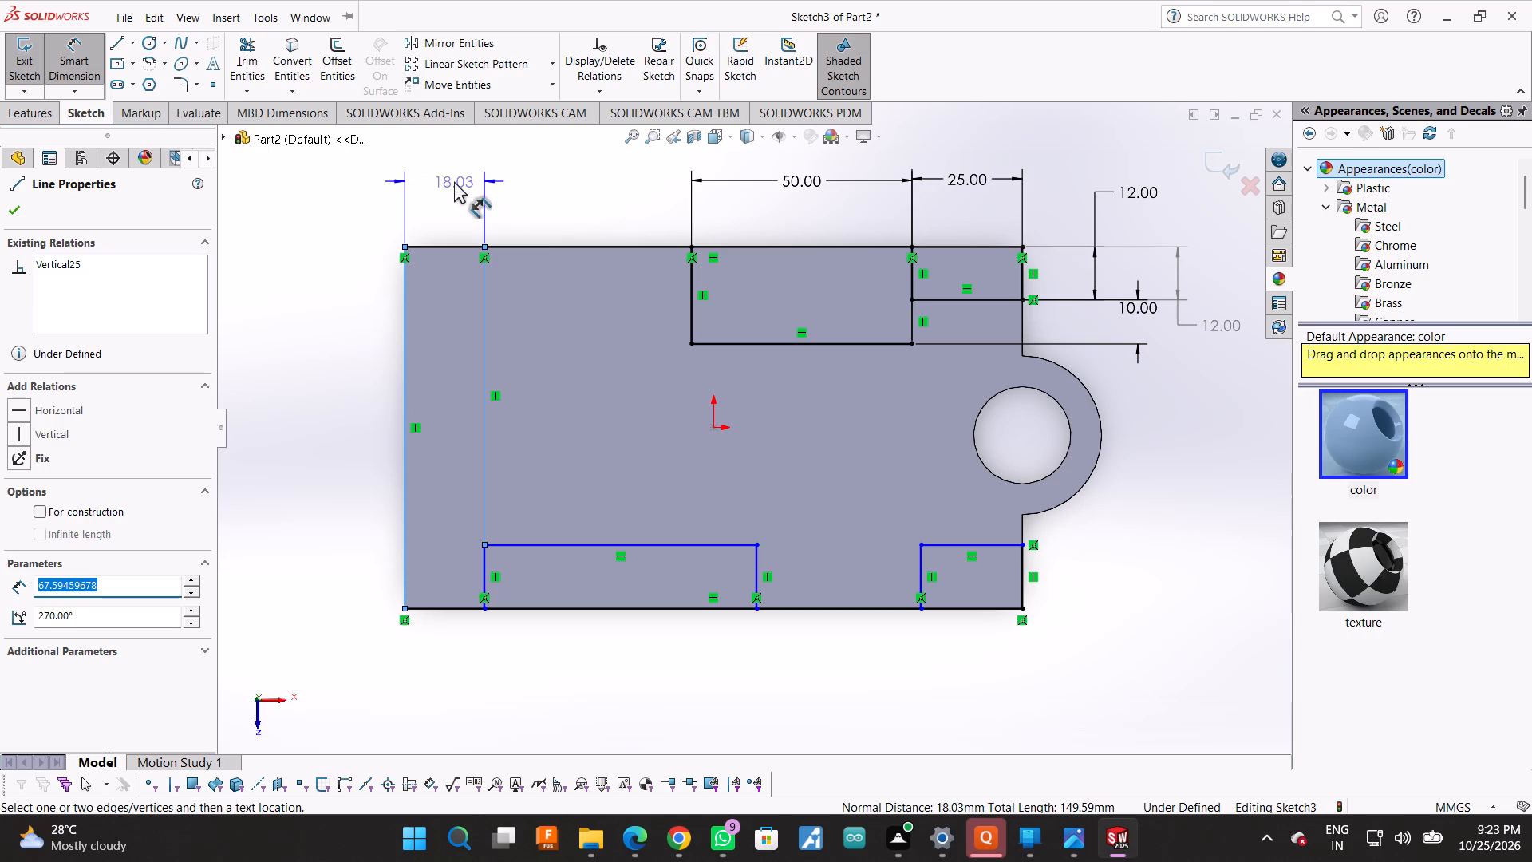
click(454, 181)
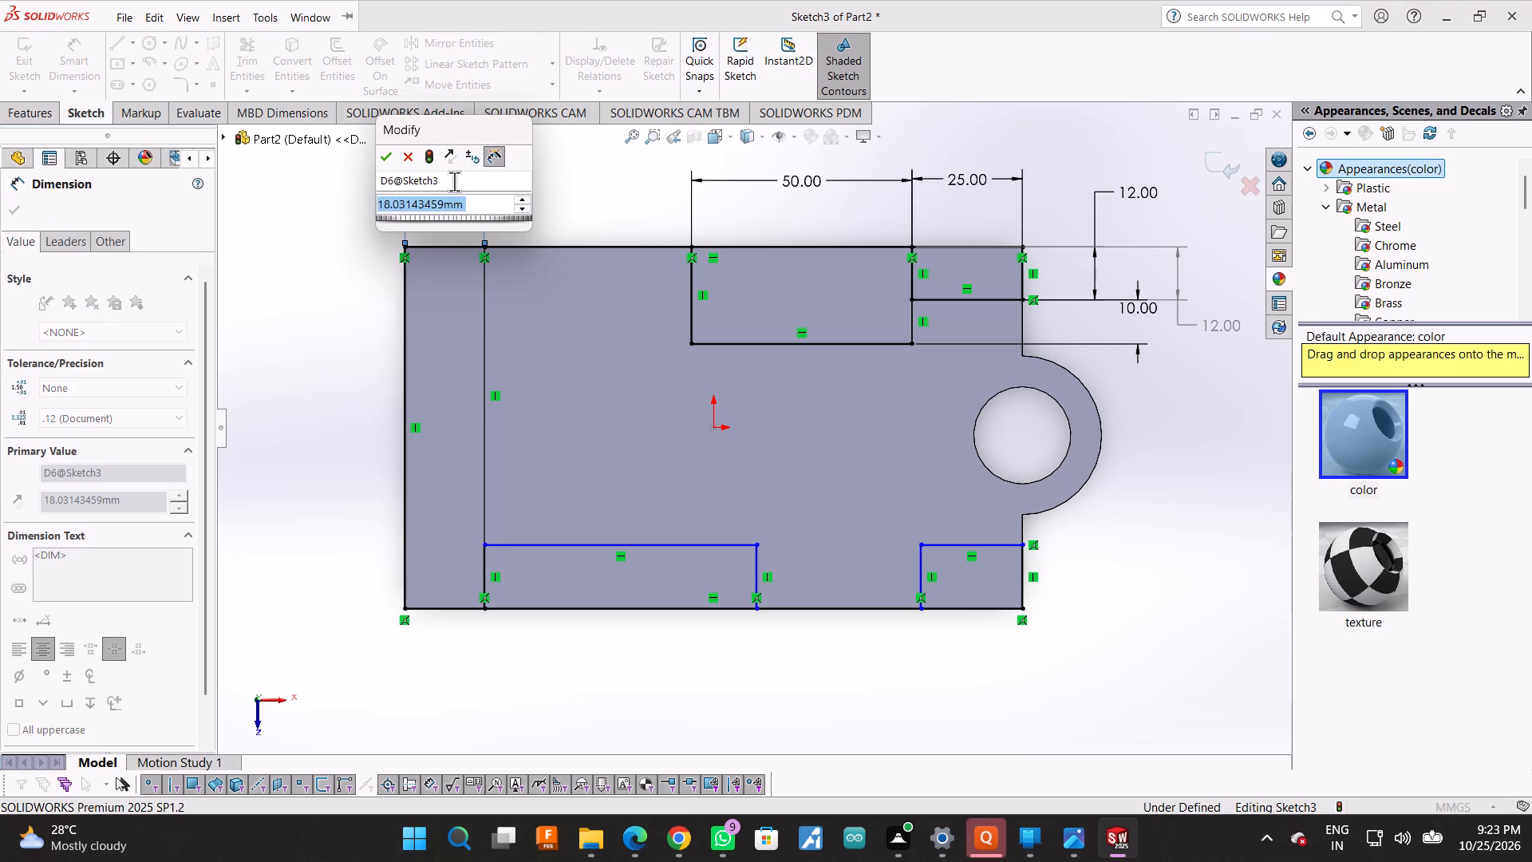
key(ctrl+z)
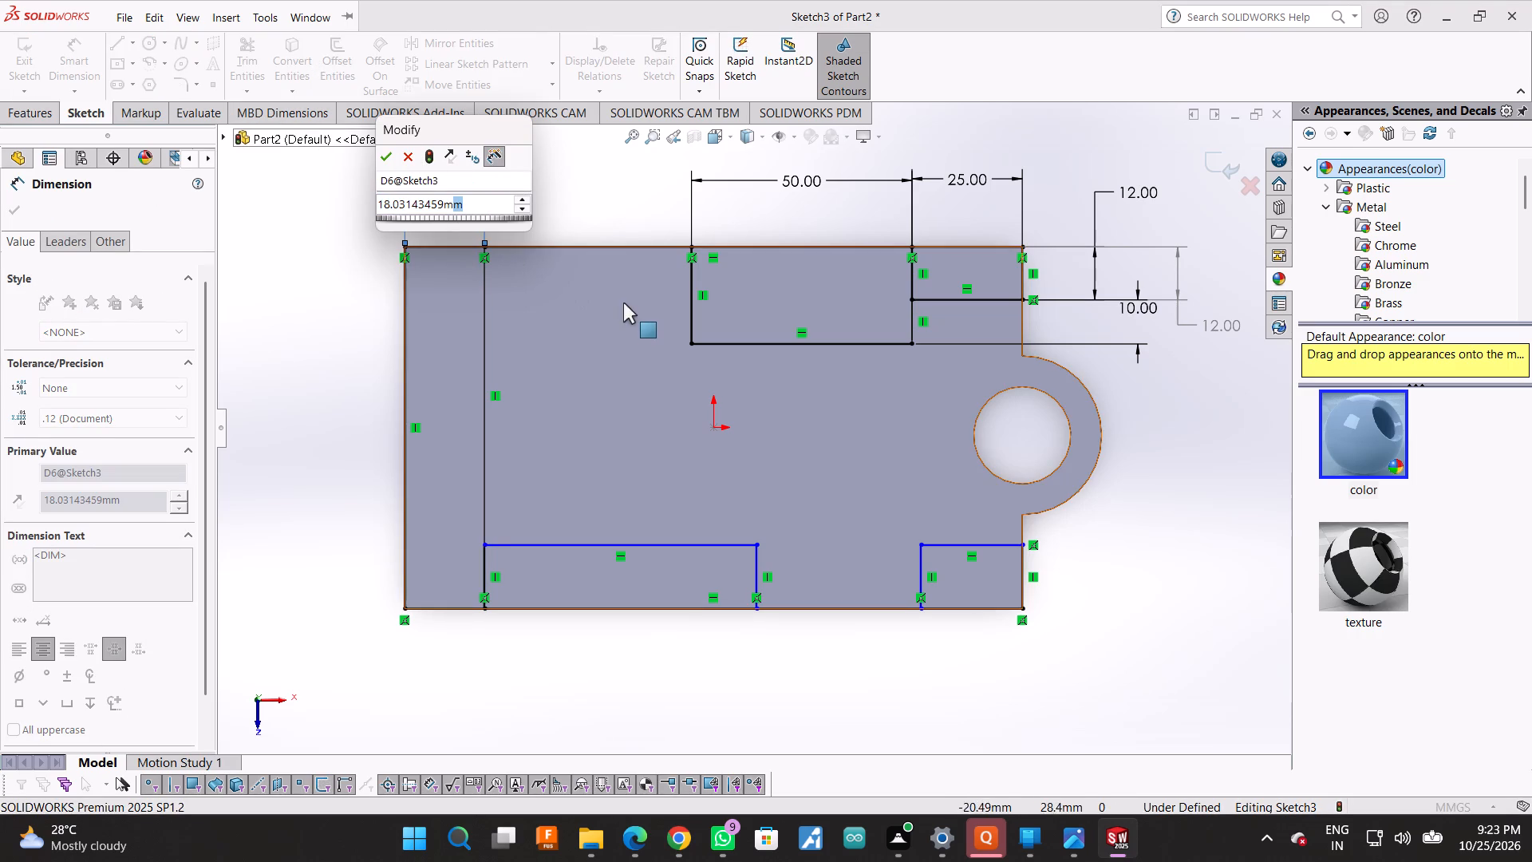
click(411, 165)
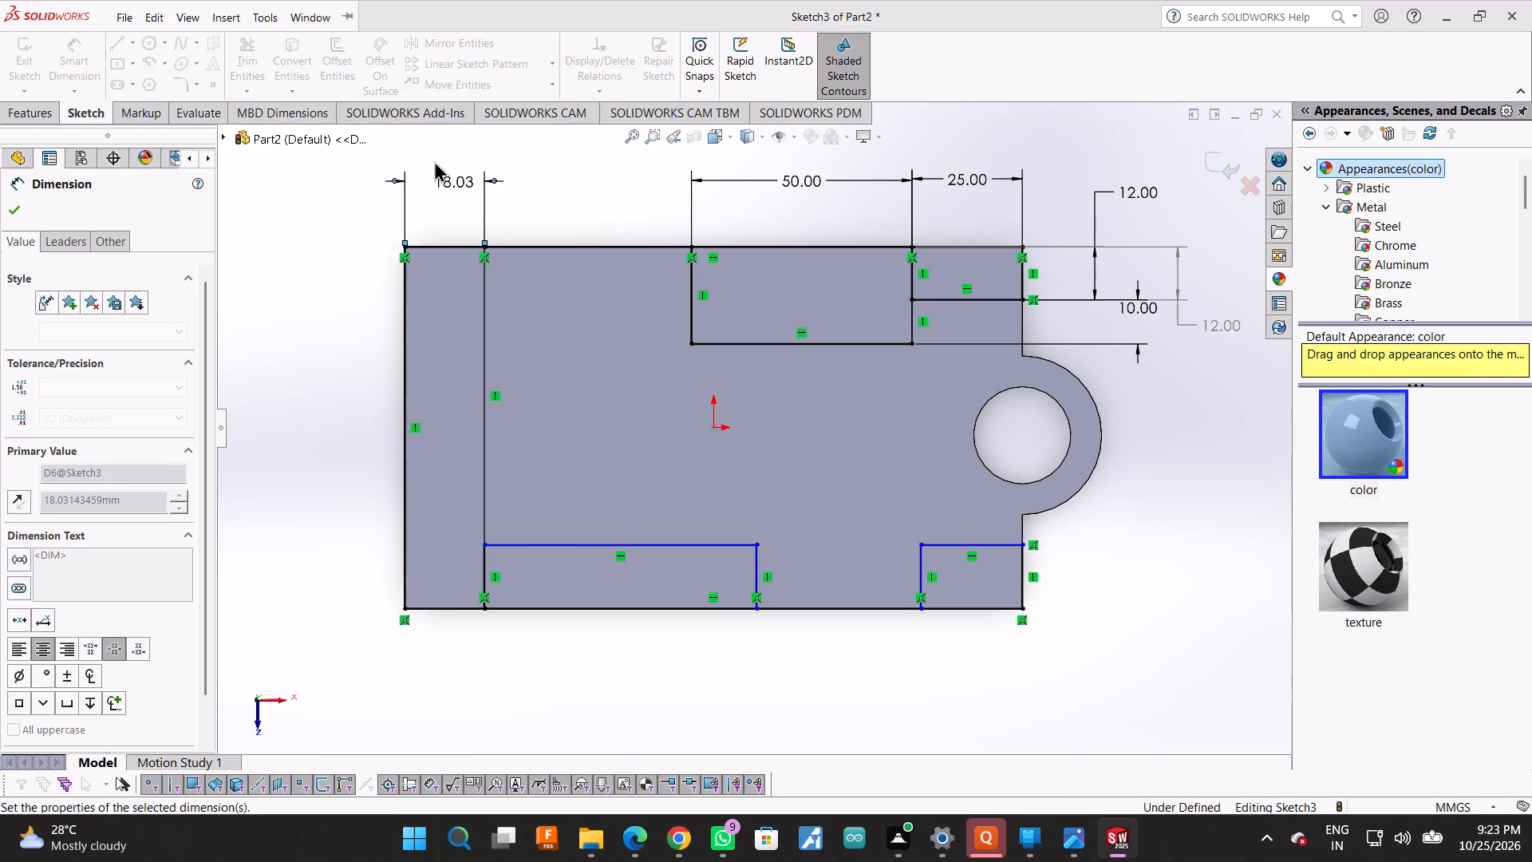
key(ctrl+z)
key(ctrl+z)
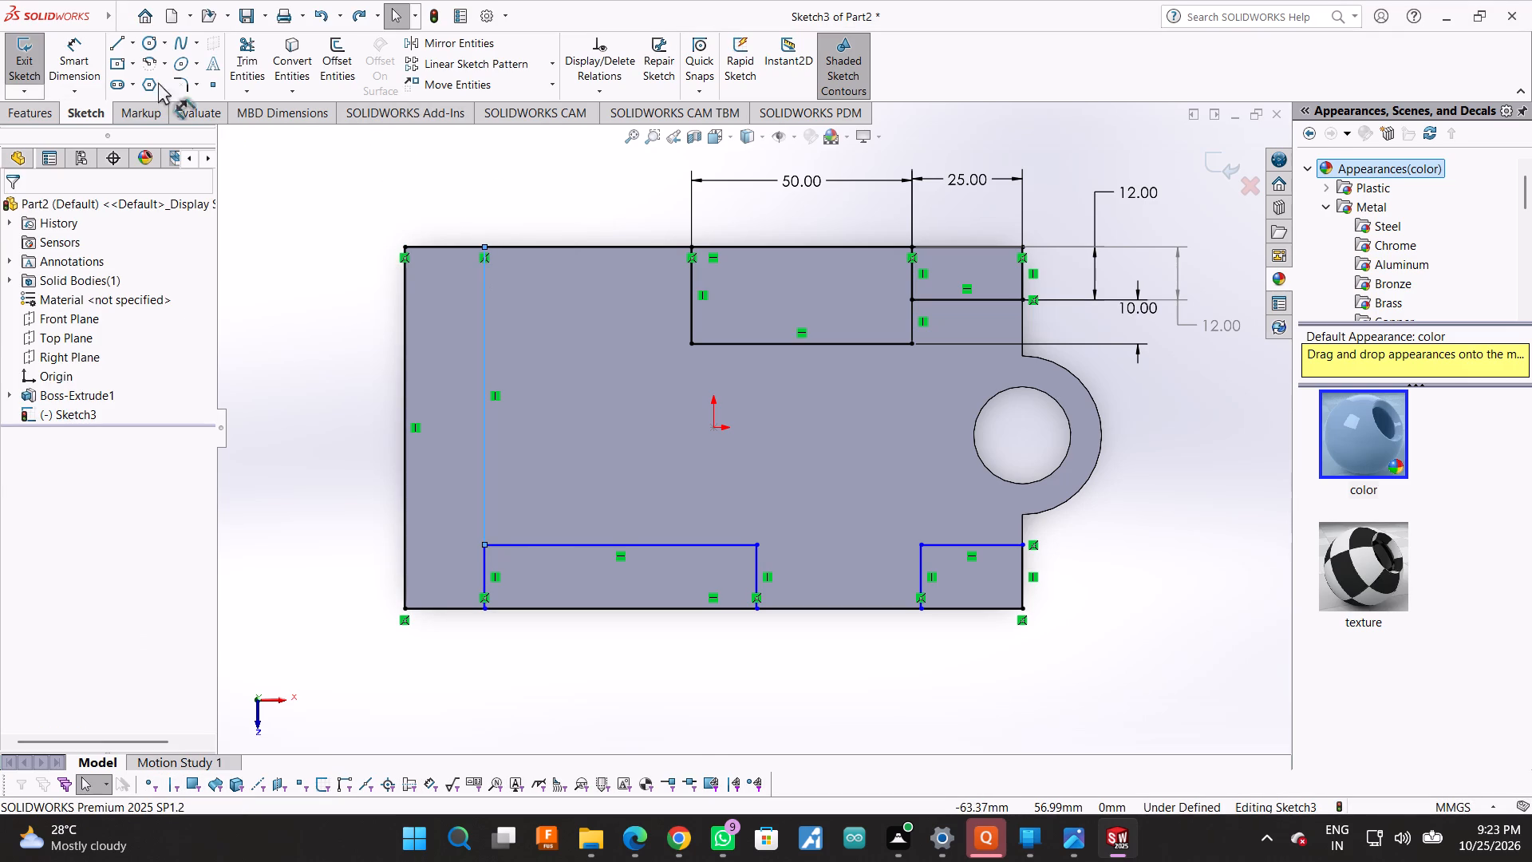
Trim away the new vertical line and the lower long rectangle's far-end vertical side.
click(239, 54)
drag(600, 295, 589, 296)
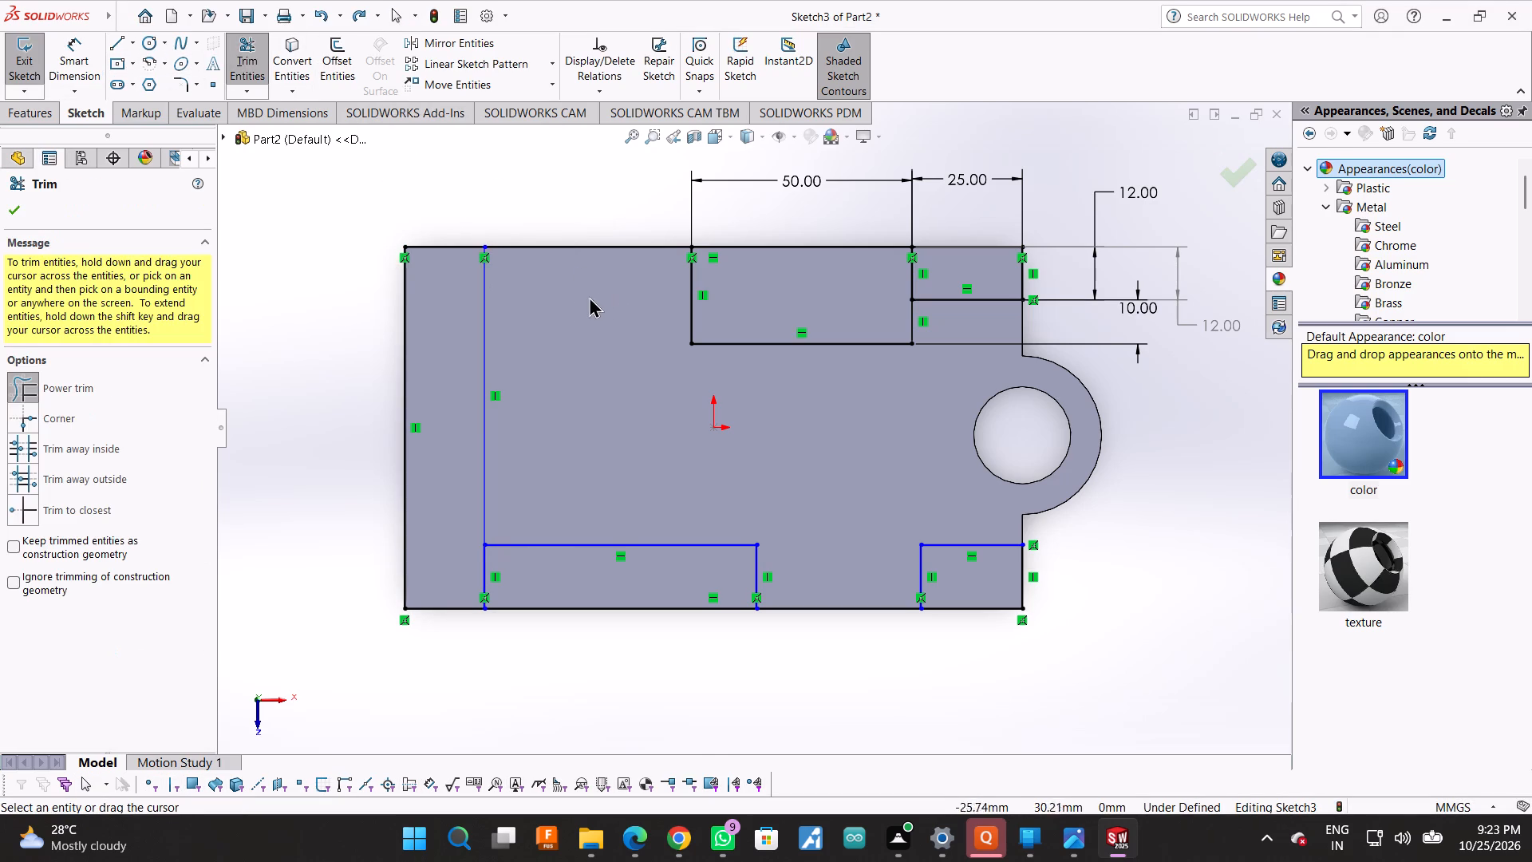
drag(589, 296, 488, 574)
Sketch an 82 mm vertical line from the upper to the lower long edge, through the lower long rectangle's open end.
click(114, 37)
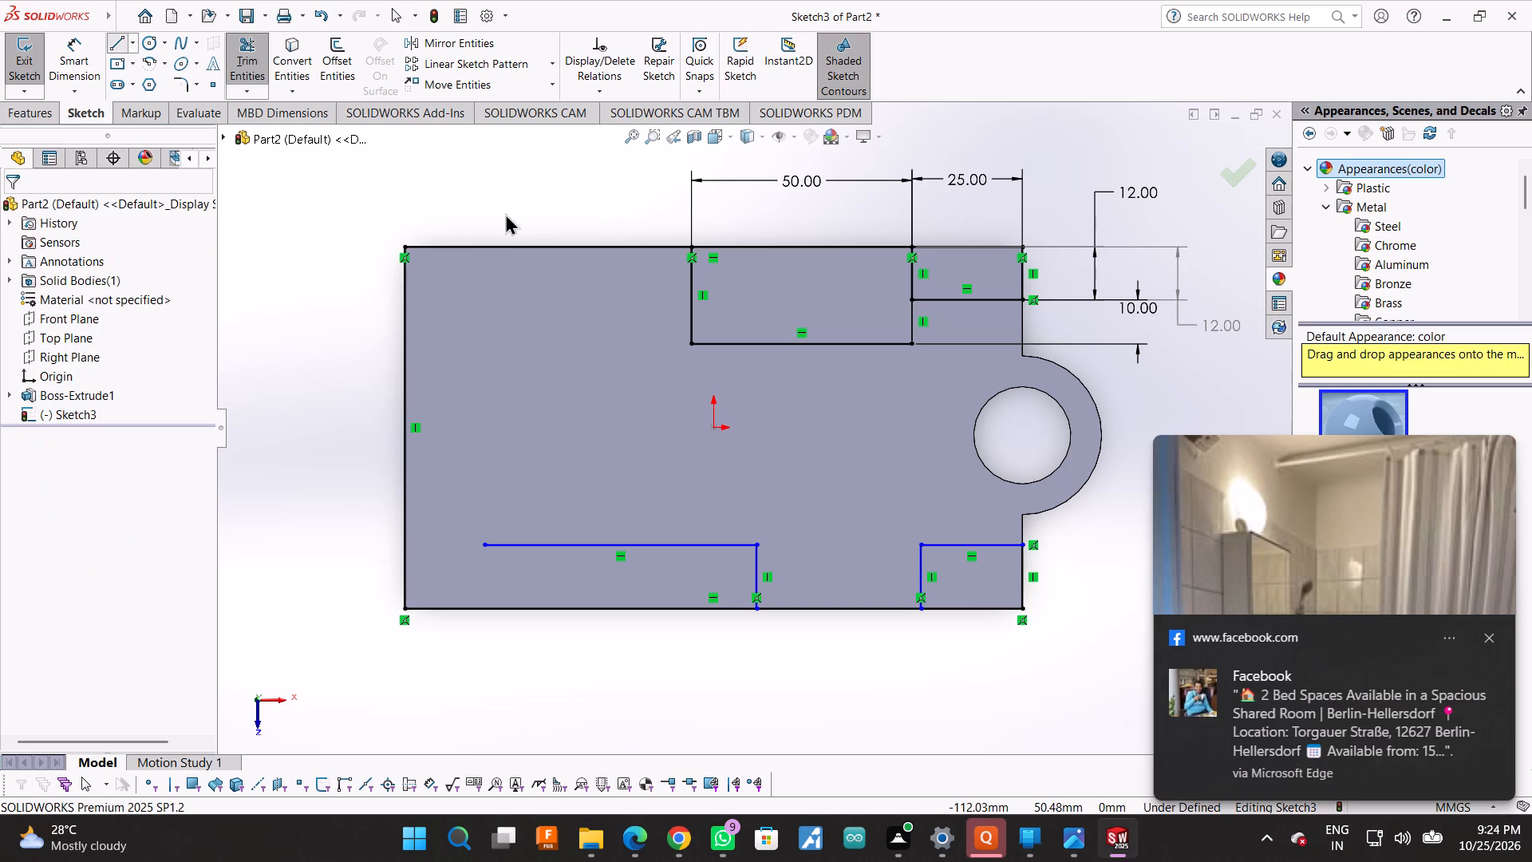
click(482, 247)
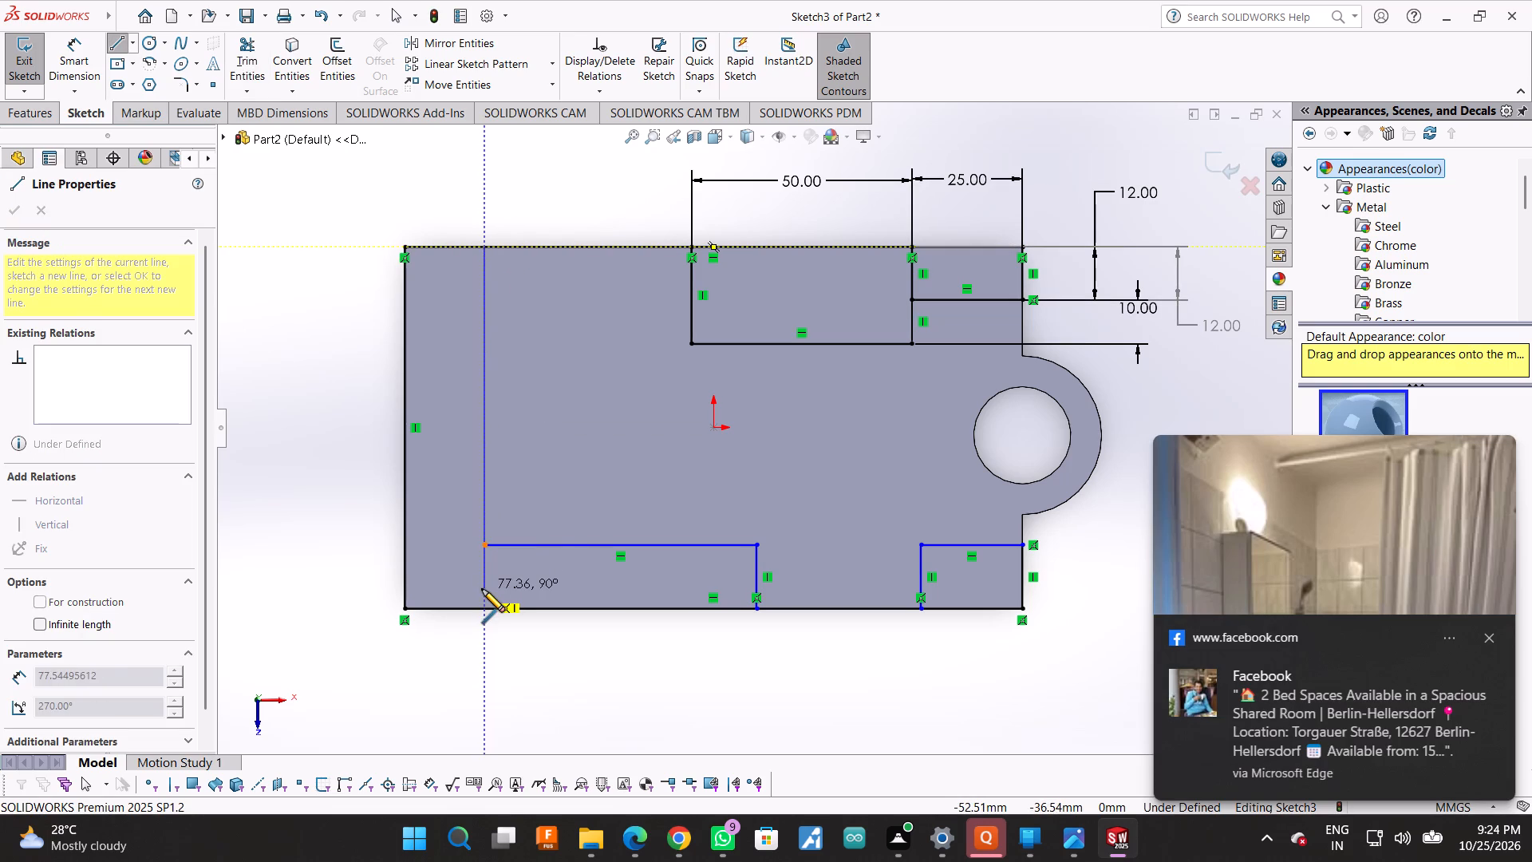
click(482, 611)
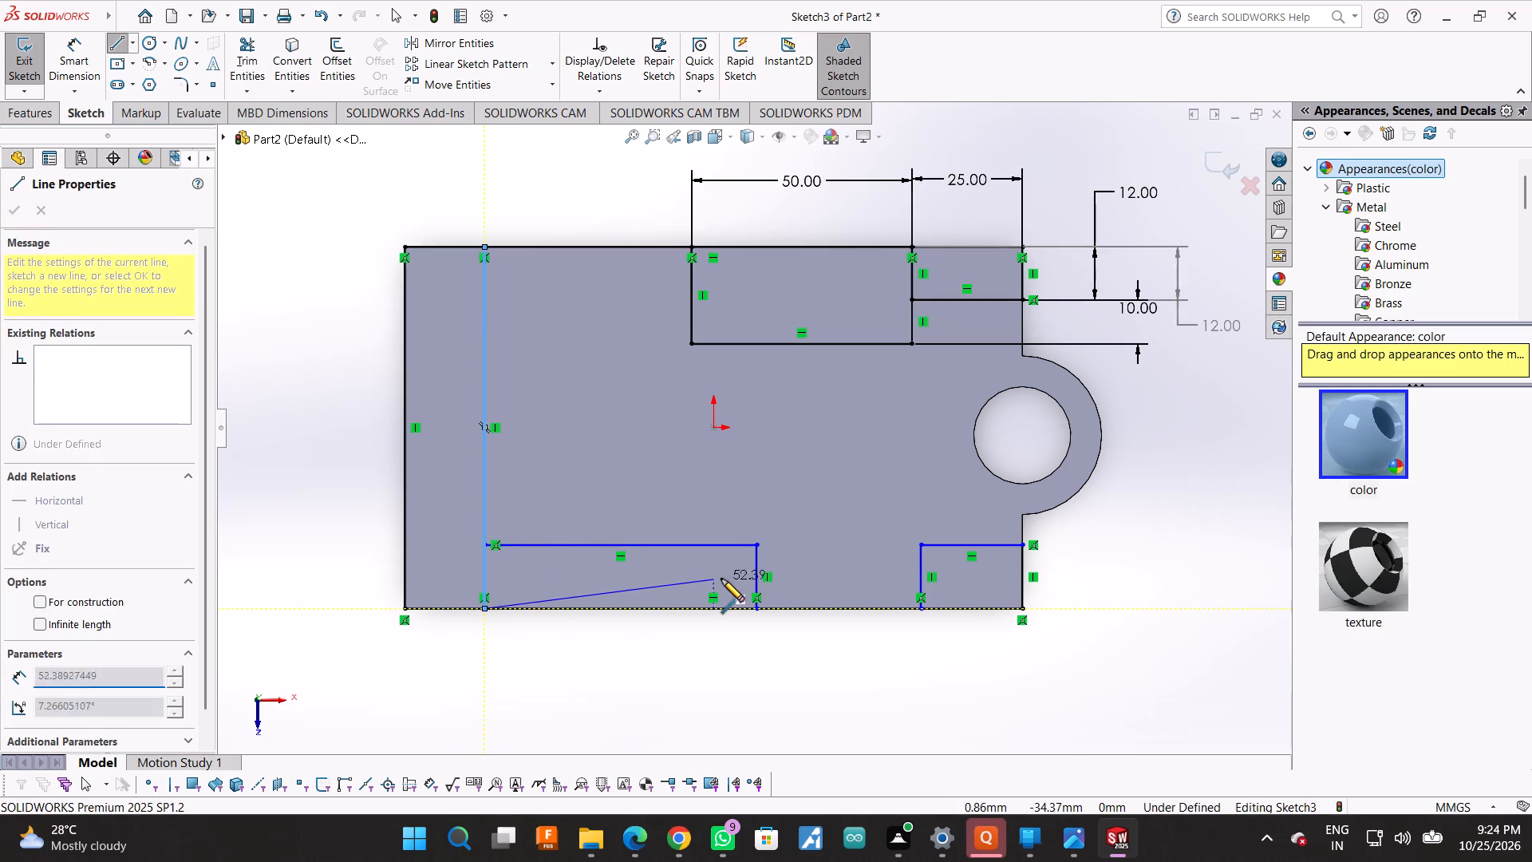
key(Escape)
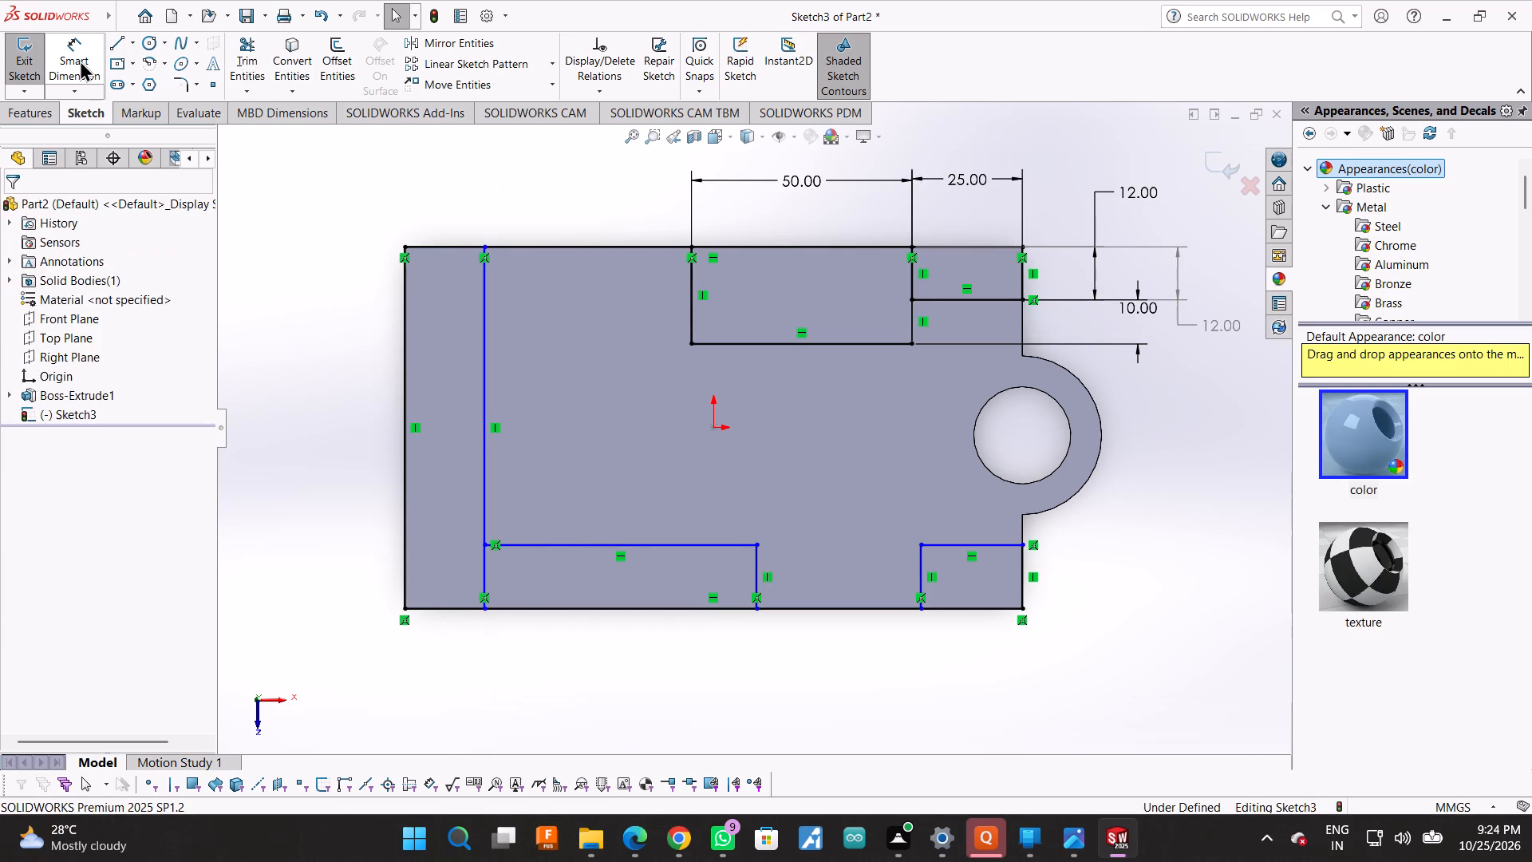
Dimension the distance from the base's far end edge to the full-width vertical line at 18 mm.
click(80, 60)
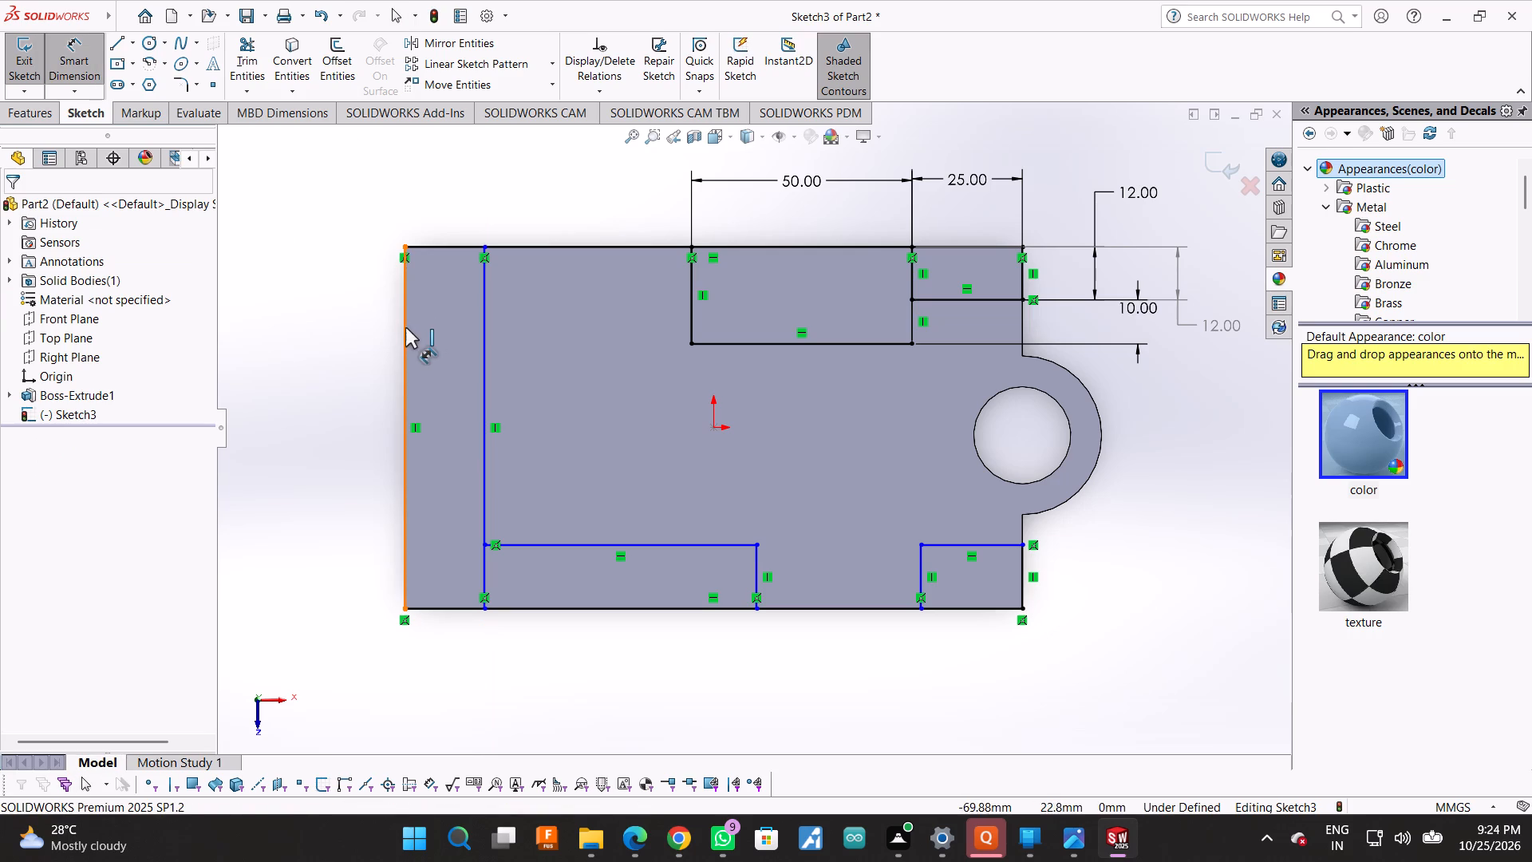
click(405, 327)
click(488, 324)
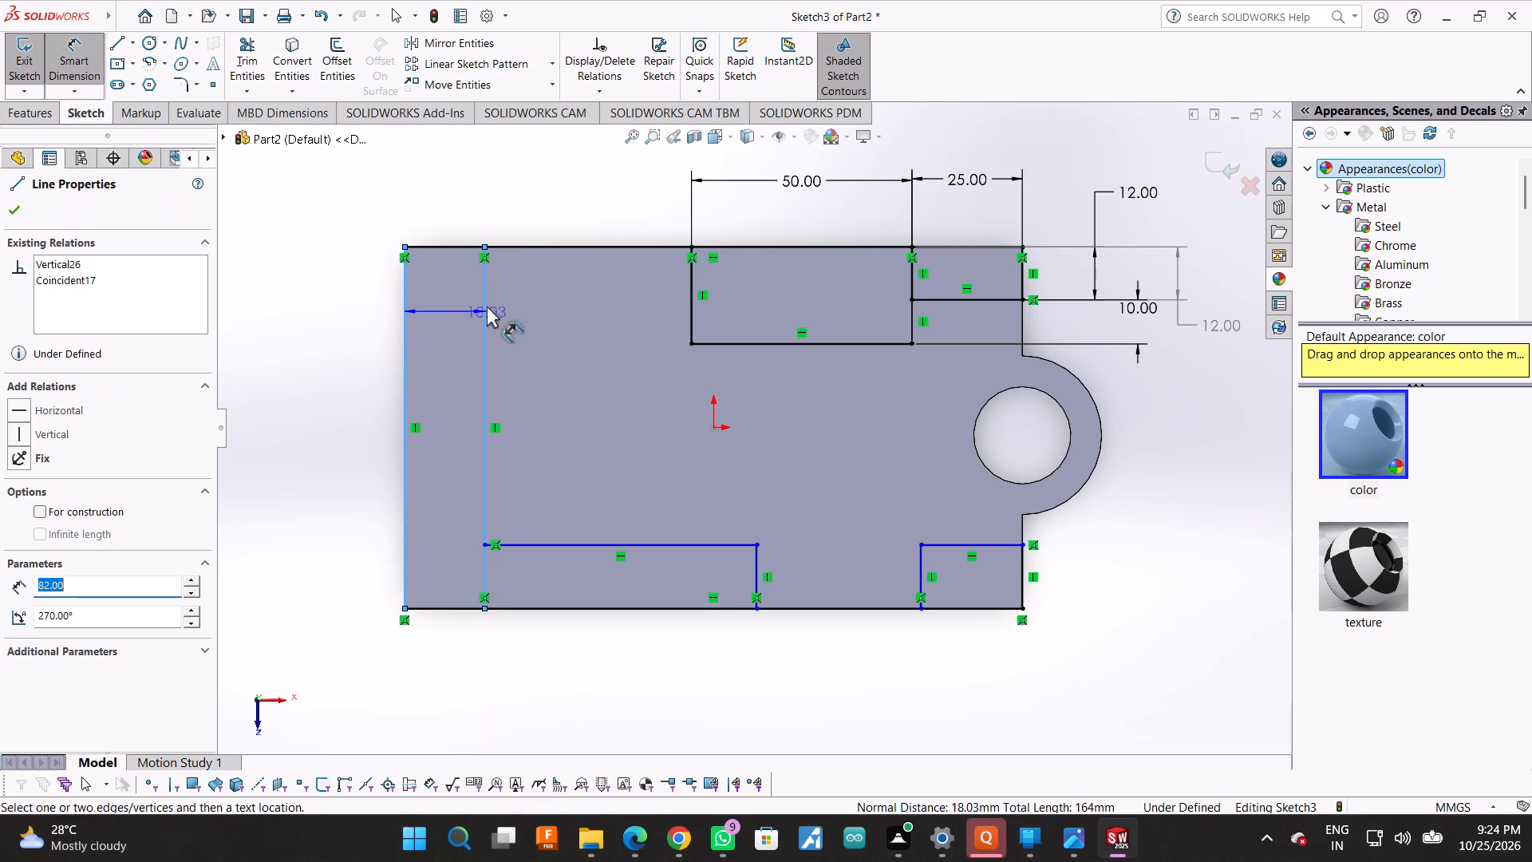
click(516, 187)
text(18)
key(Return)
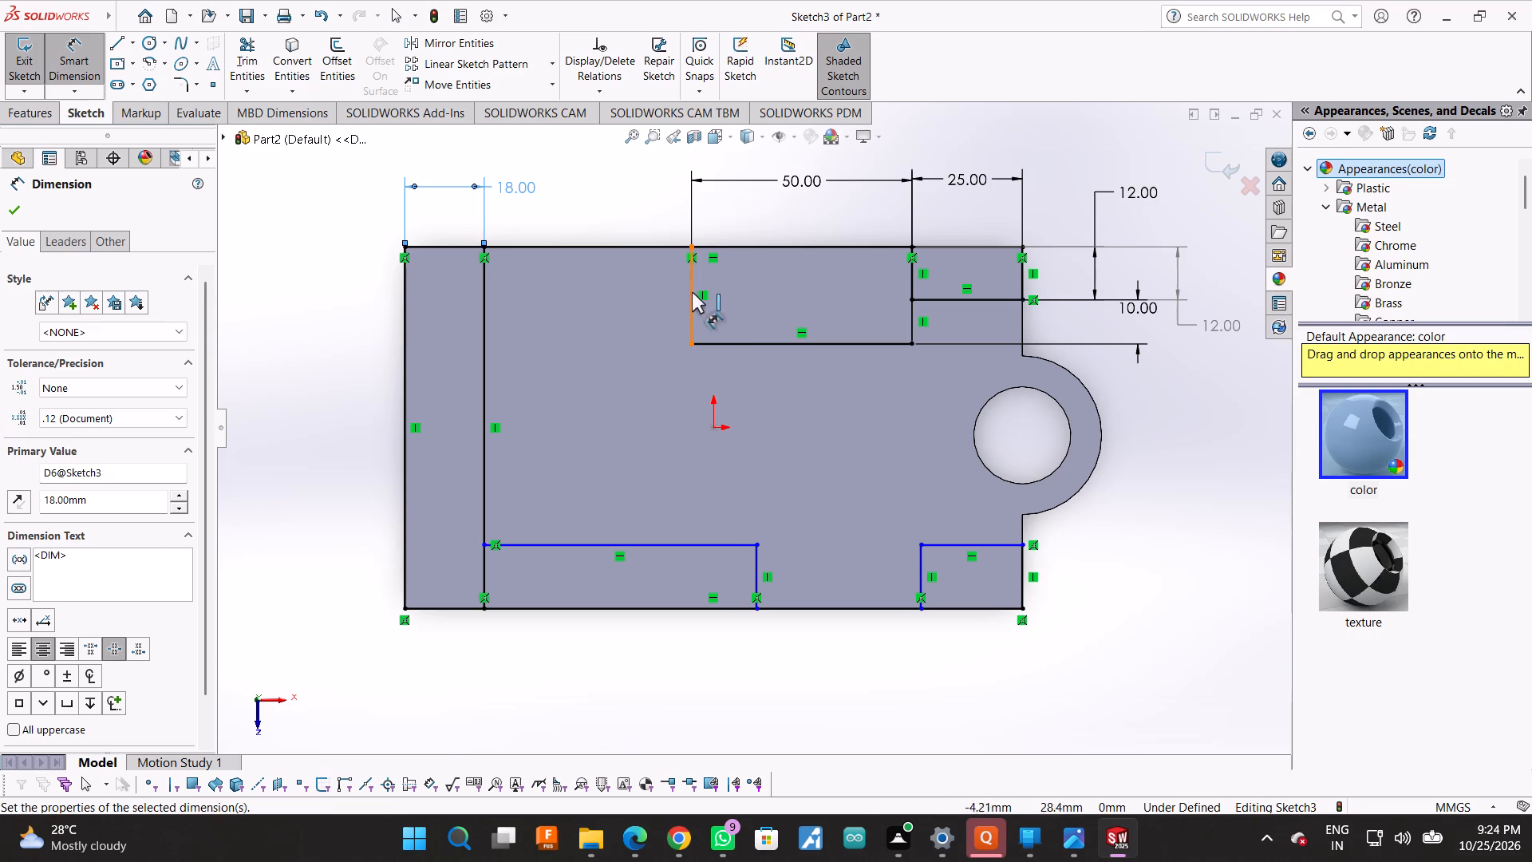
Sketch a 47 mm horizontal line from the 50 mm rectangle's far-end side to the full-width vertical line, level with the 25 mm rectangle's lower side.
click(115, 37)
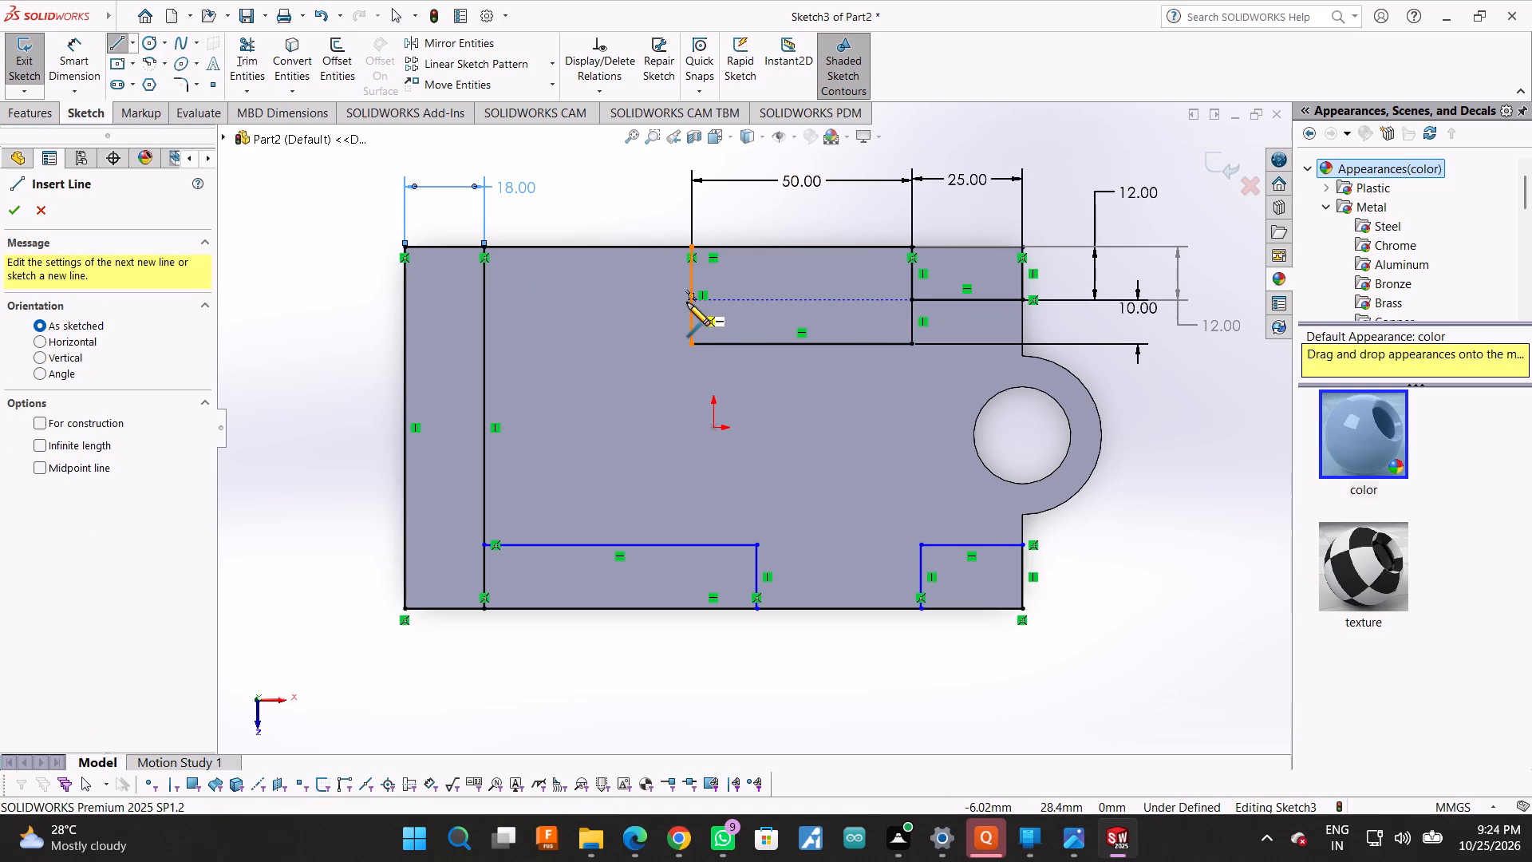
scroll(687, 302, down, 5)
scroll(693, 319, up, 3)
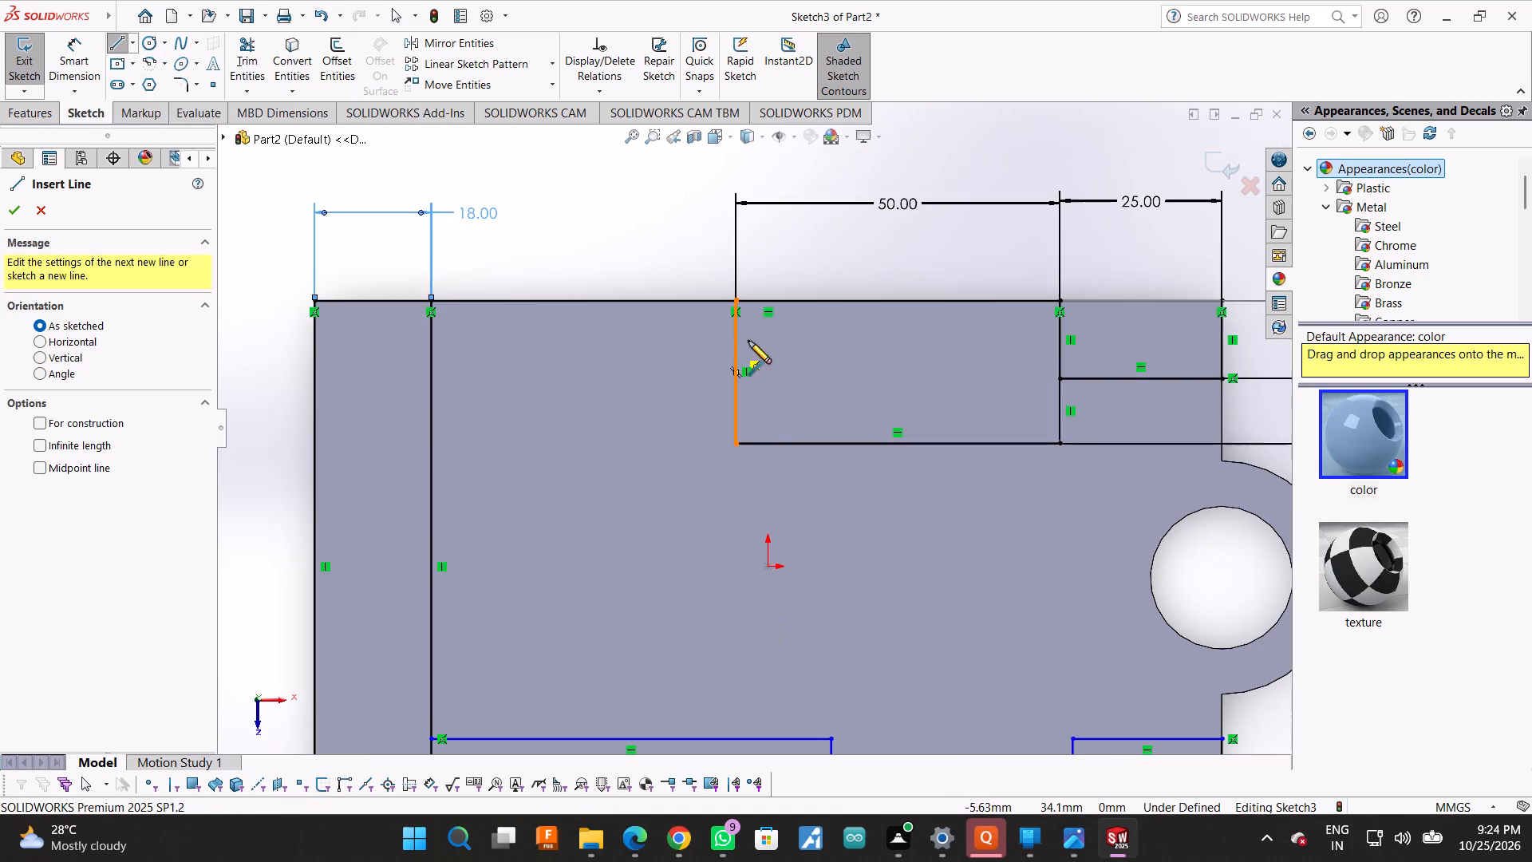
scroll(828, 351, up, 1)
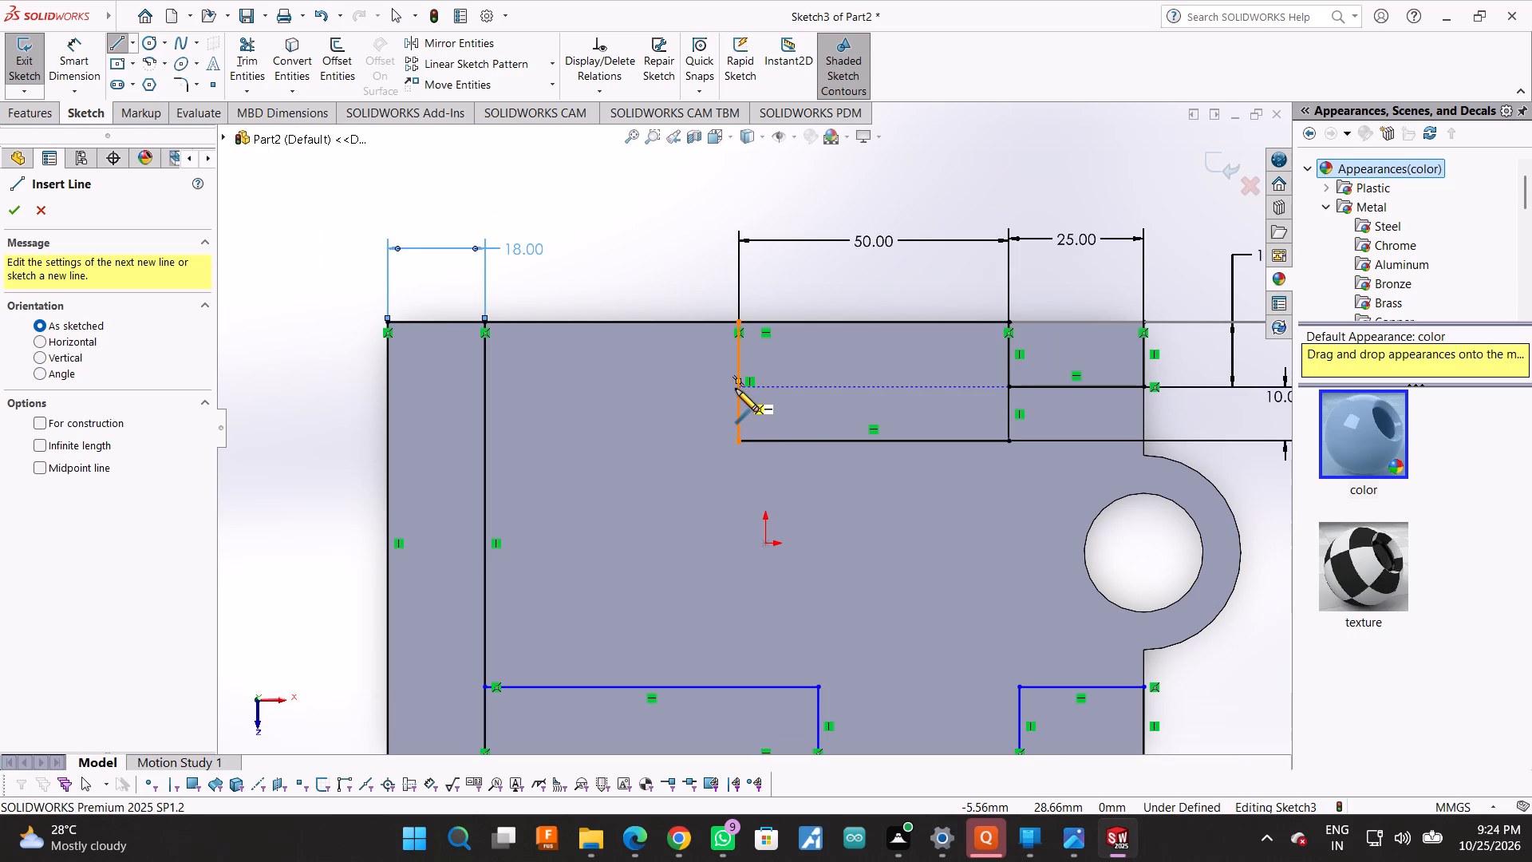
click(736, 389)
scroll(794, 393, down, 3)
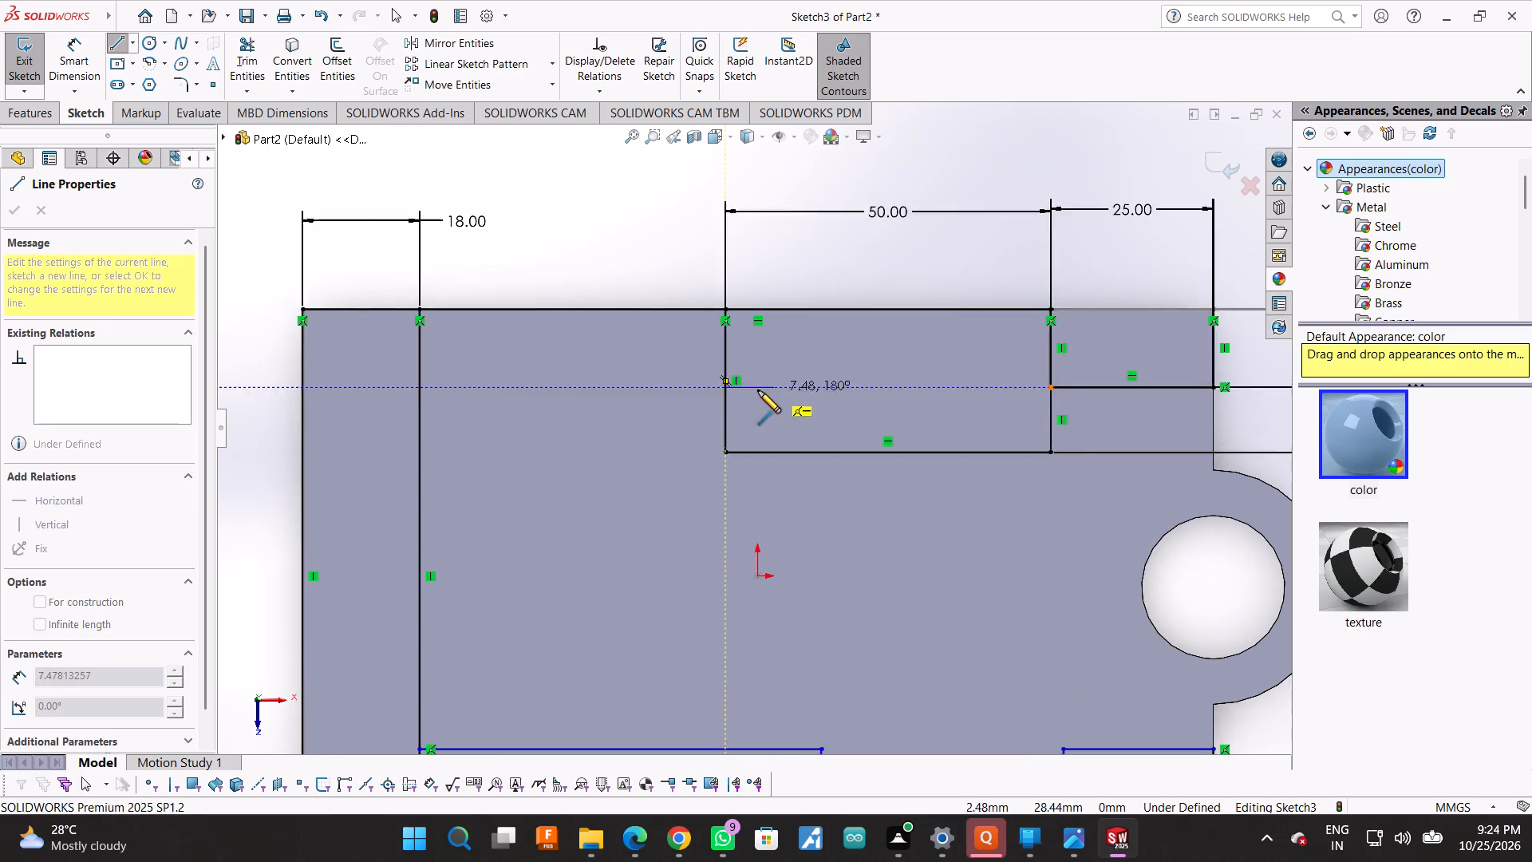
scroll(758, 390, down, 2)
scroll(661, 419, up, 6)
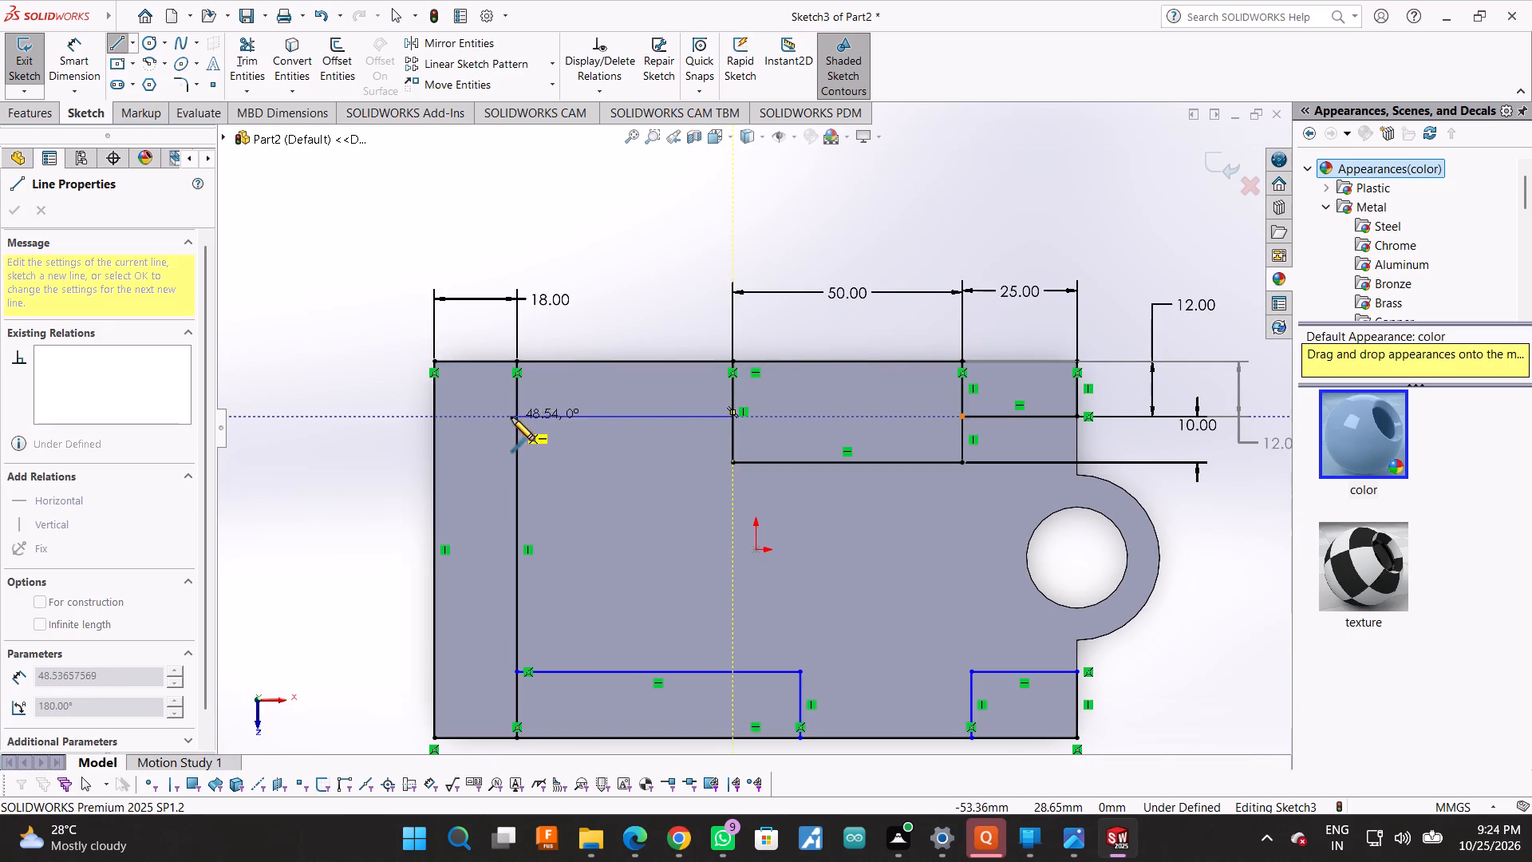
click(512, 417)
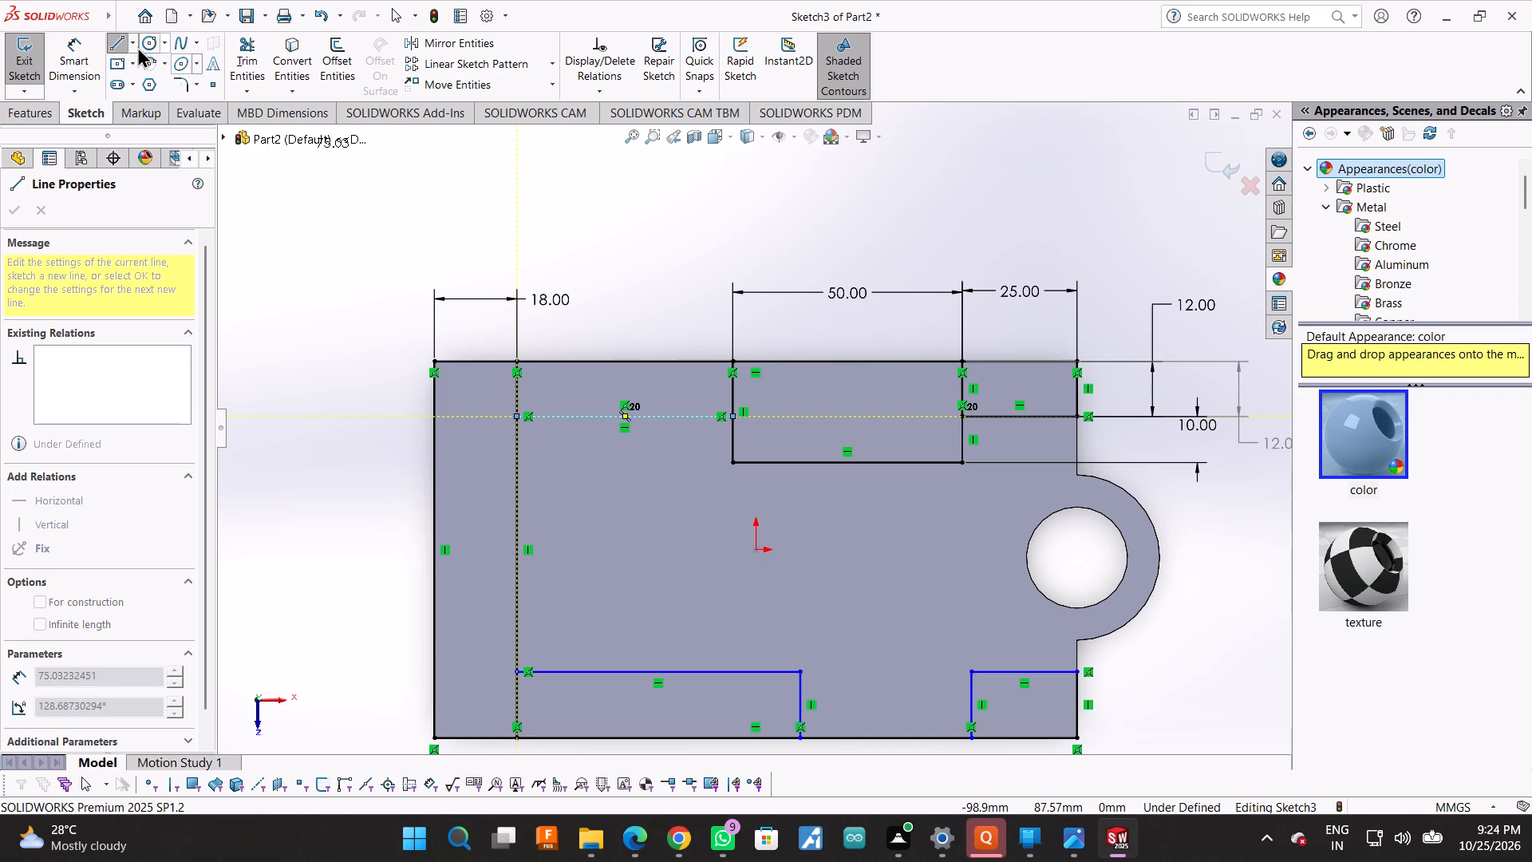
Add a driven dimension for the distance between the new horizontal line and the base's upper long edge.
click(69, 42)
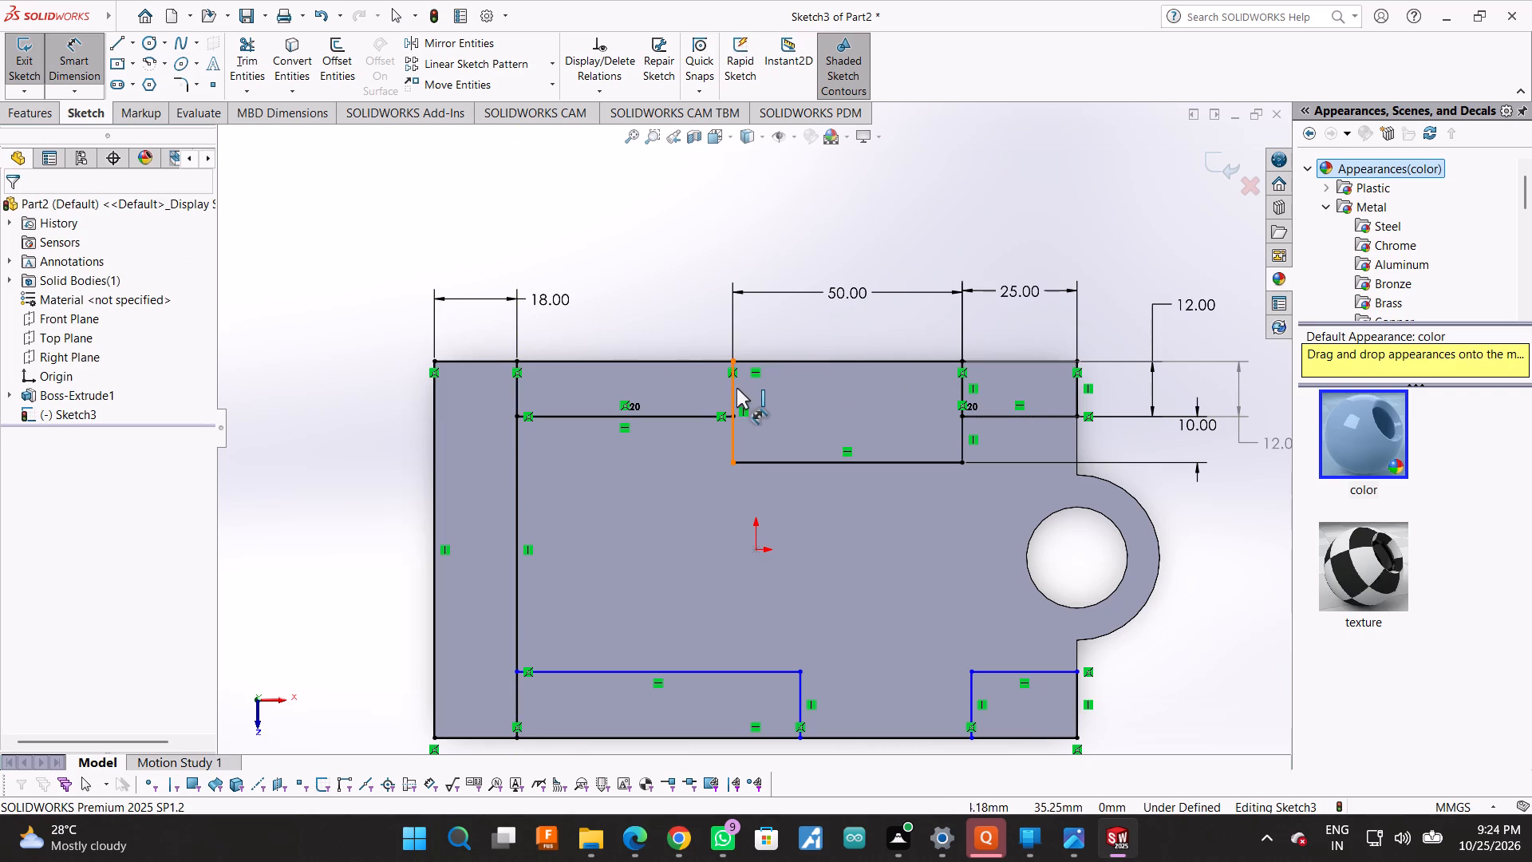
click(670, 412)
click(665, 358)
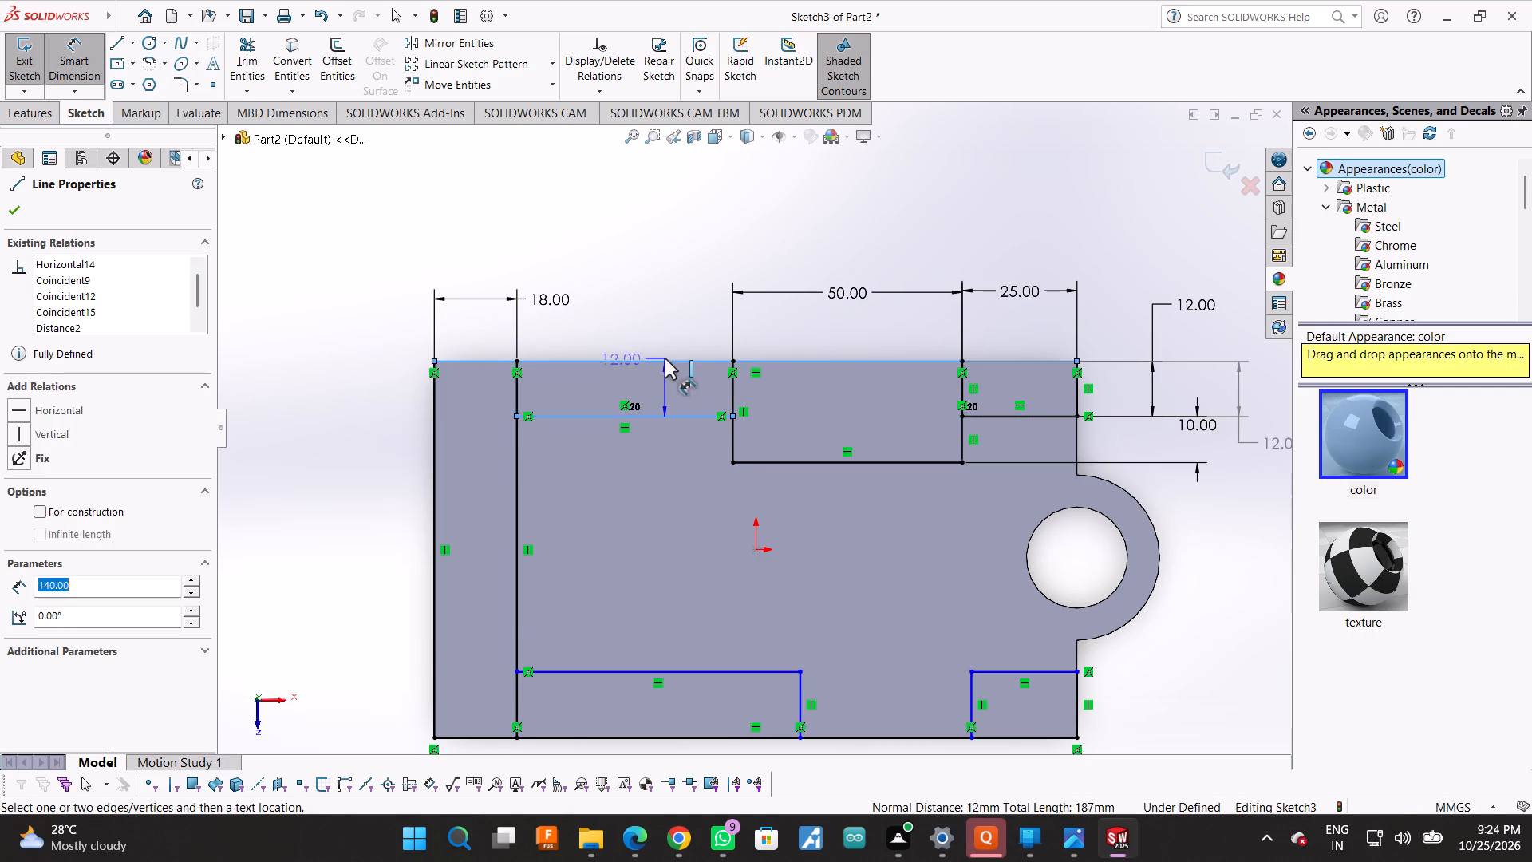
click(673, 276)
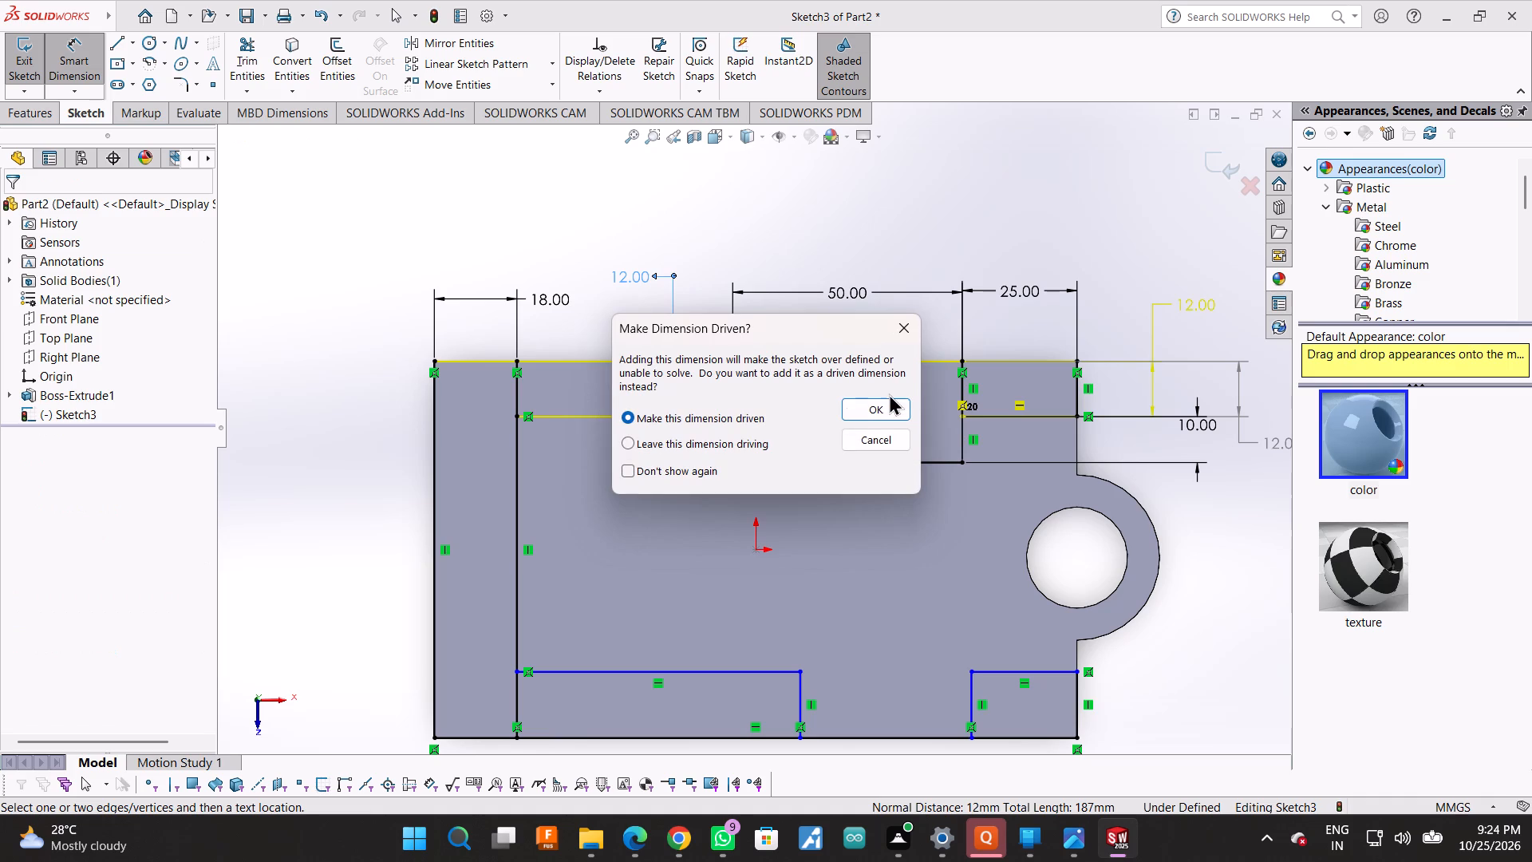
click(882, 404)
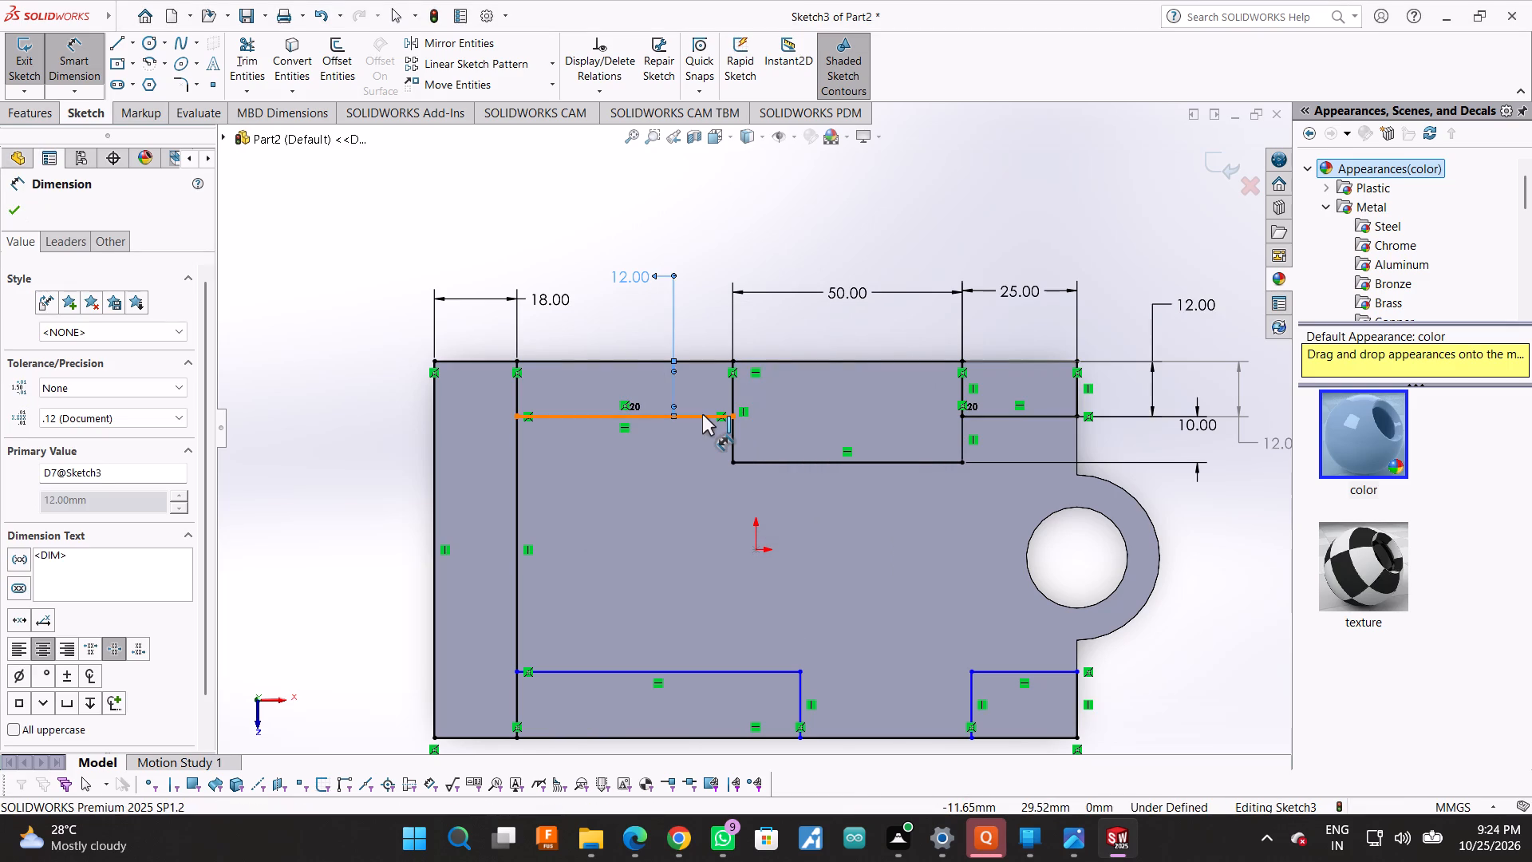
click(702, 414)
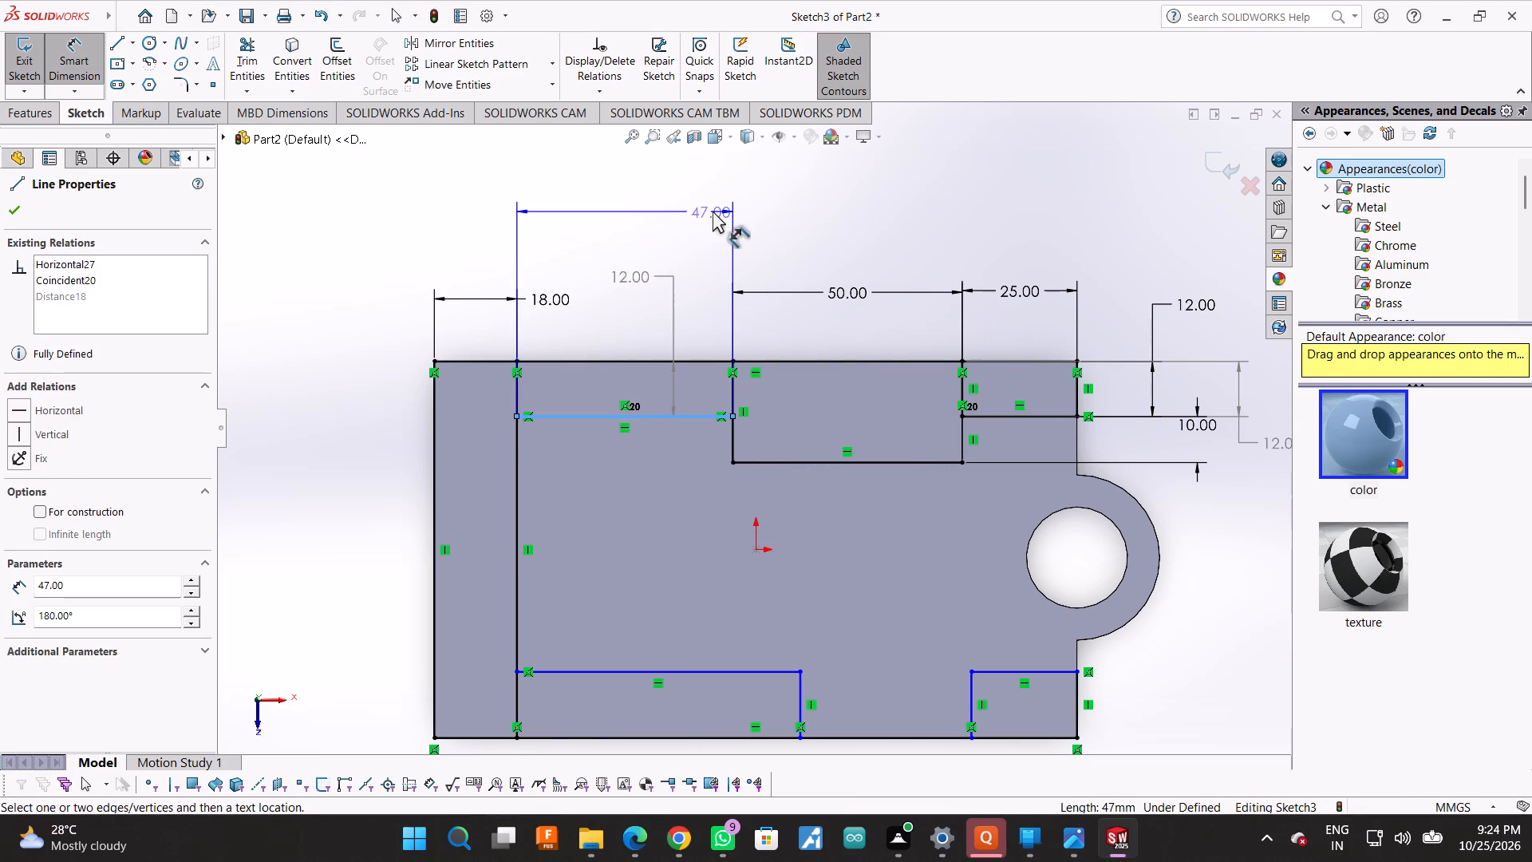
key(Escape)
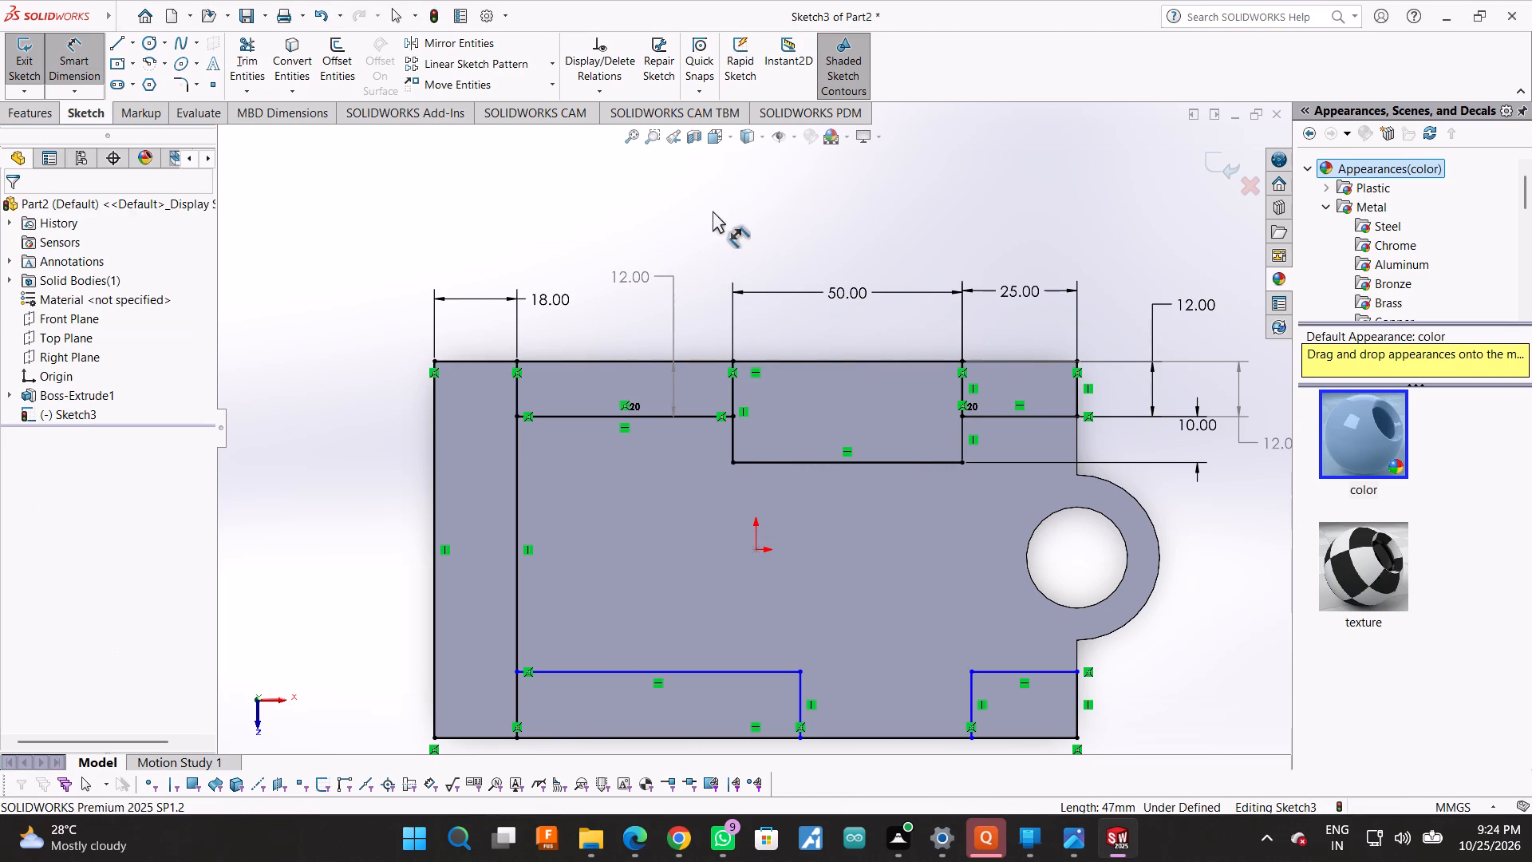
scroll(713, 211, up, 4)
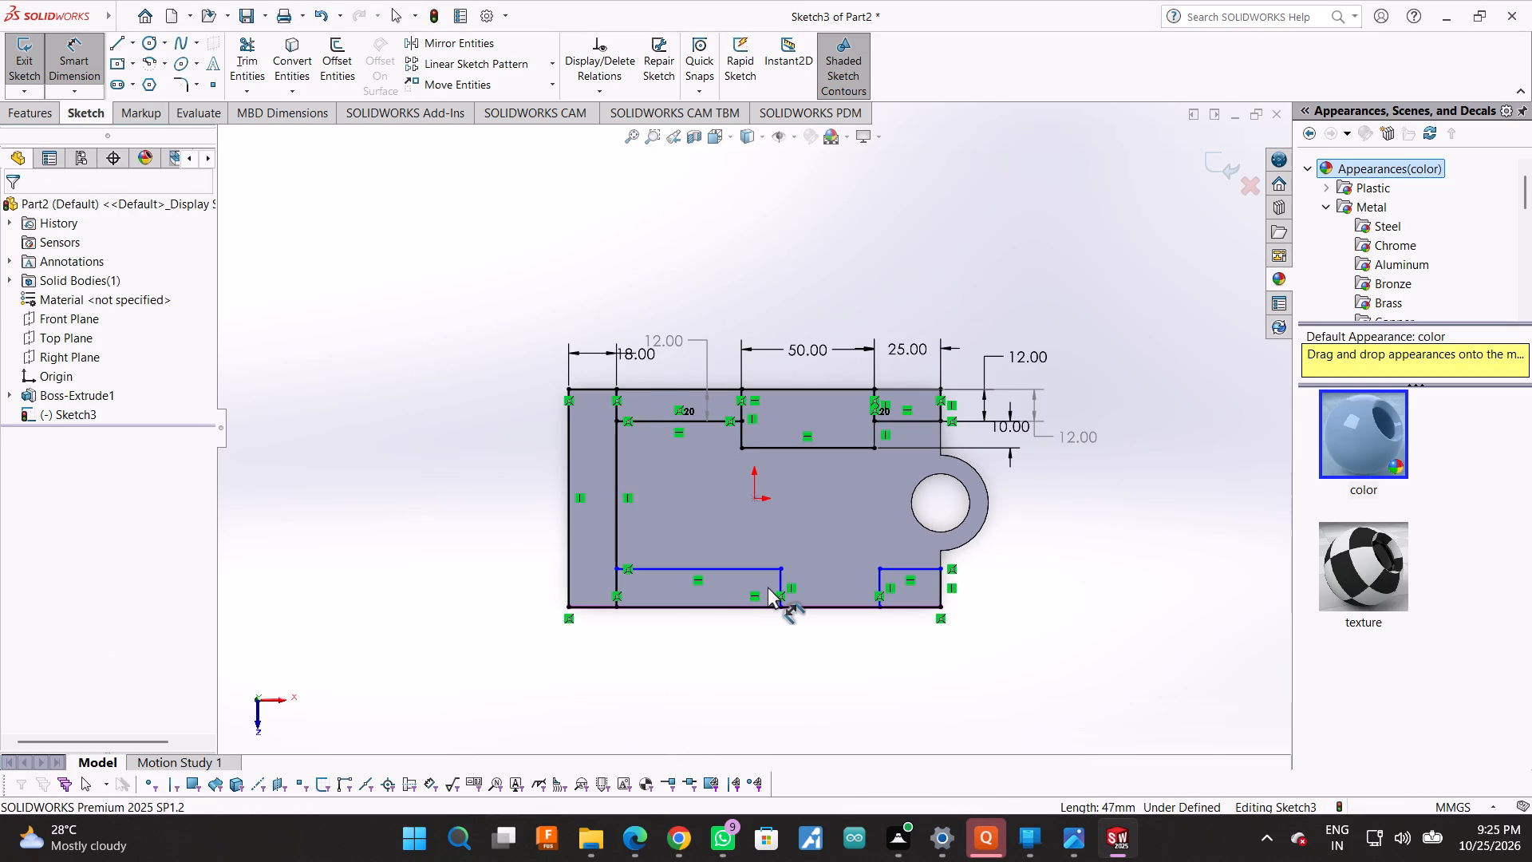
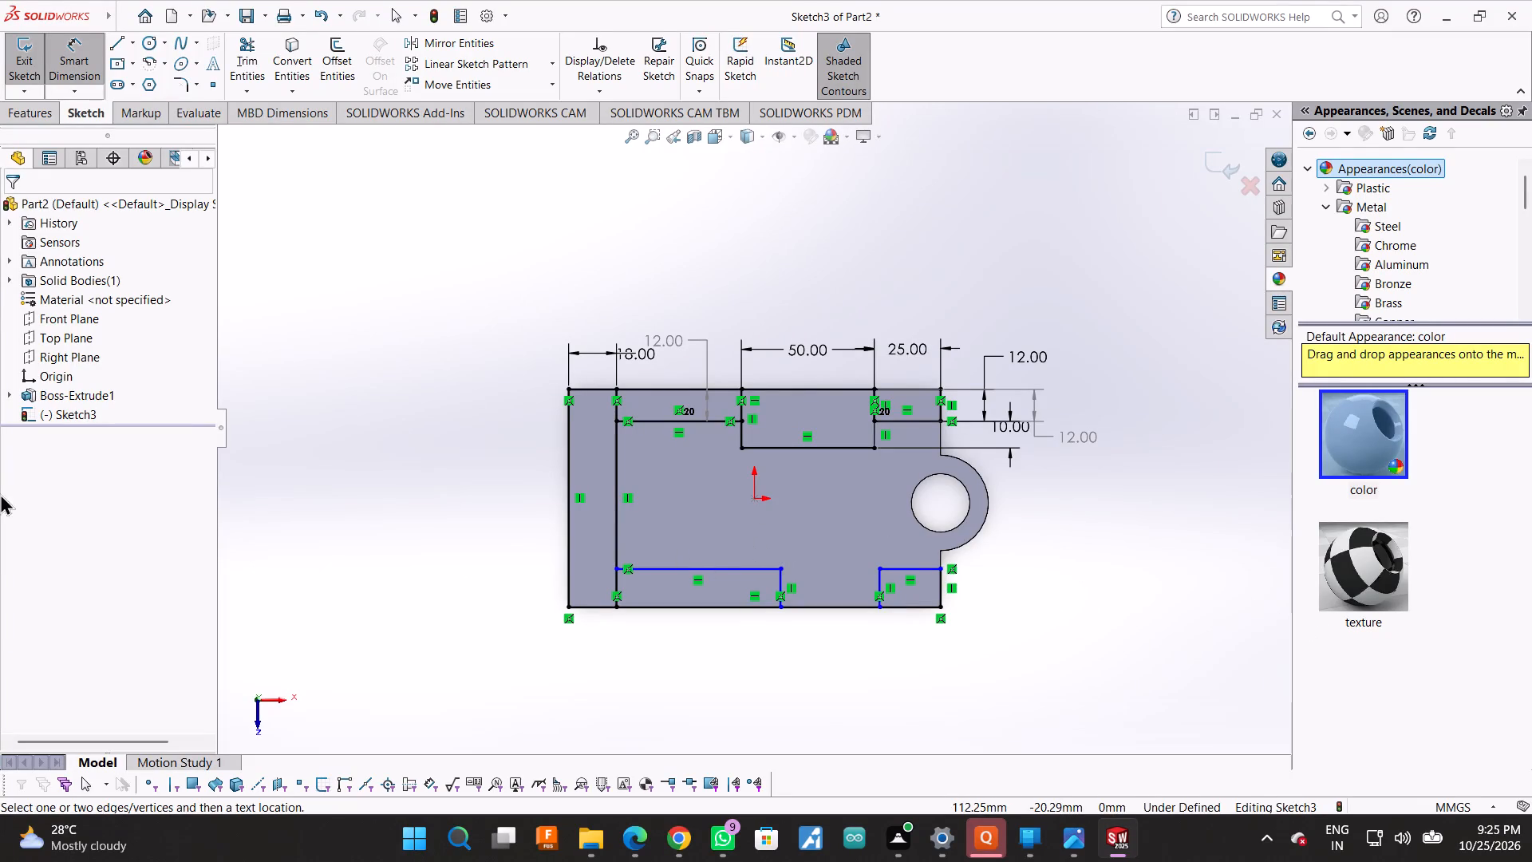
Trim away the horizontal and short vertical lines of both open rectangles along the base's lower long edge.
click(255, 39)
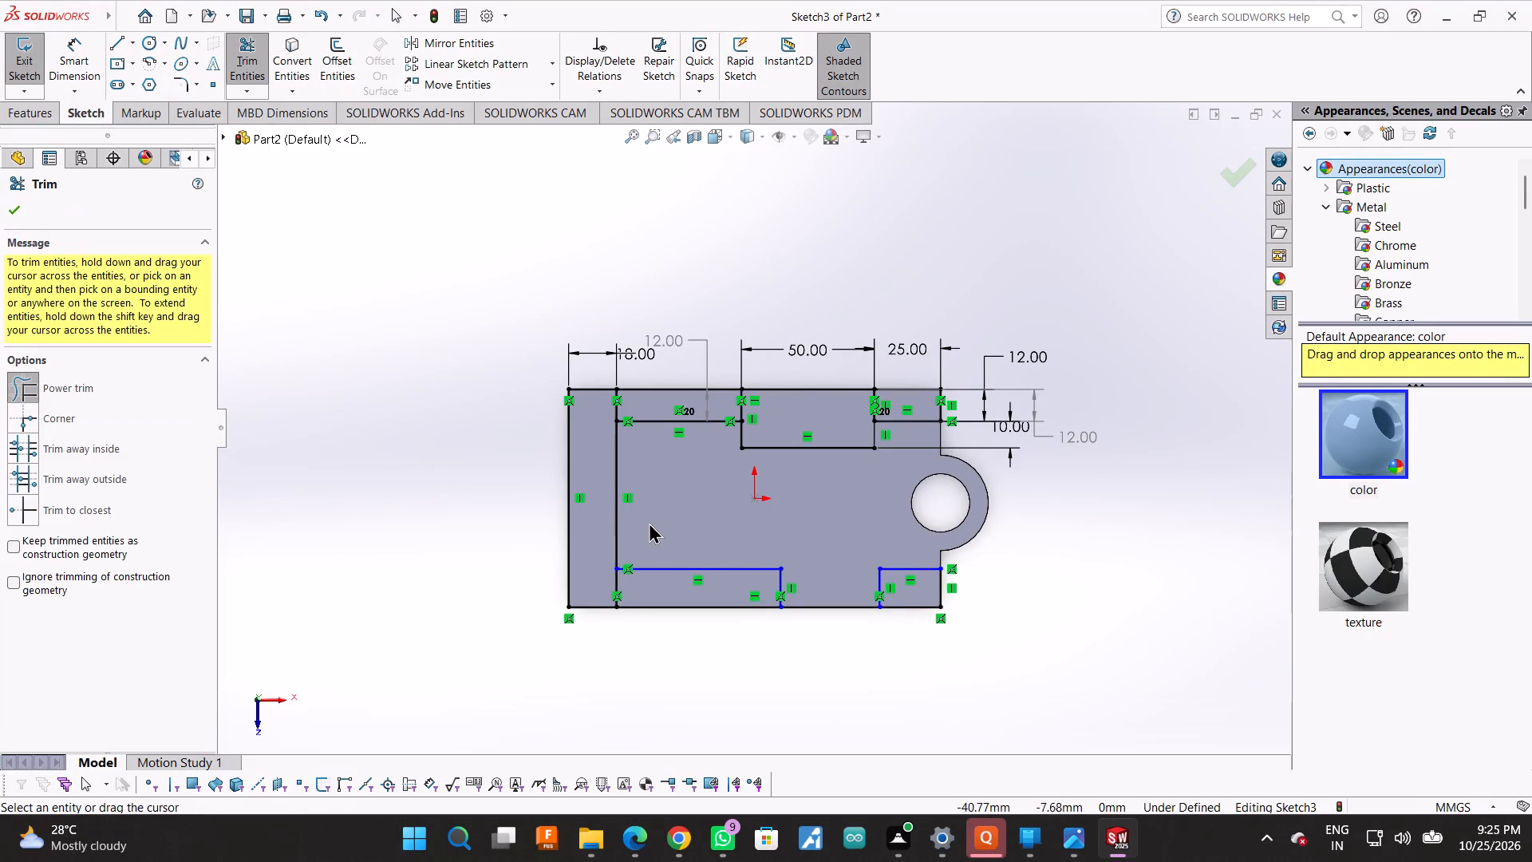
drag(652, 525, 790, 576)
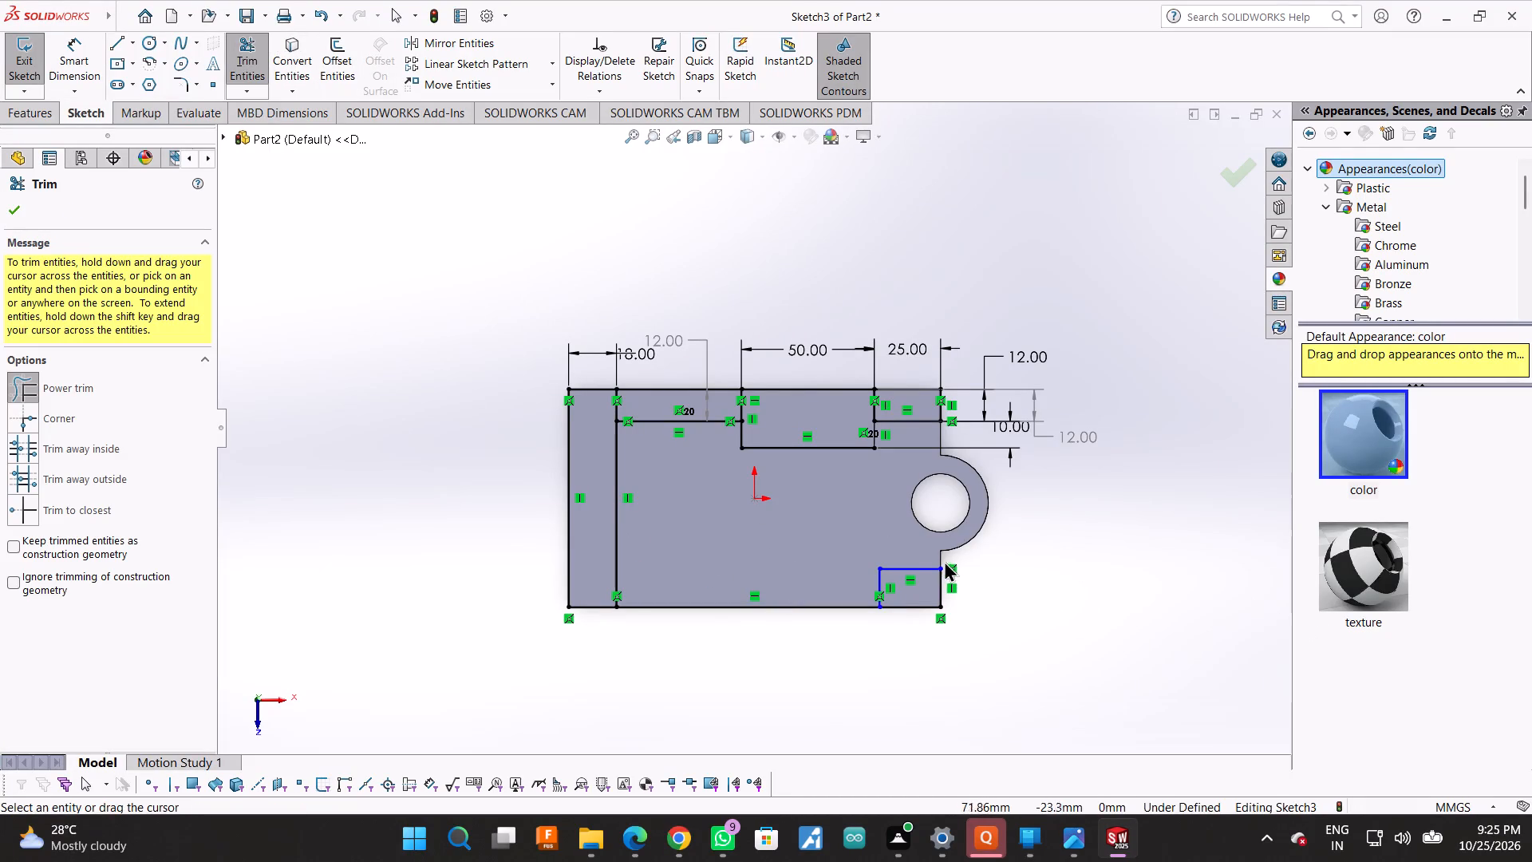
drag(926, 551, 859, 591)
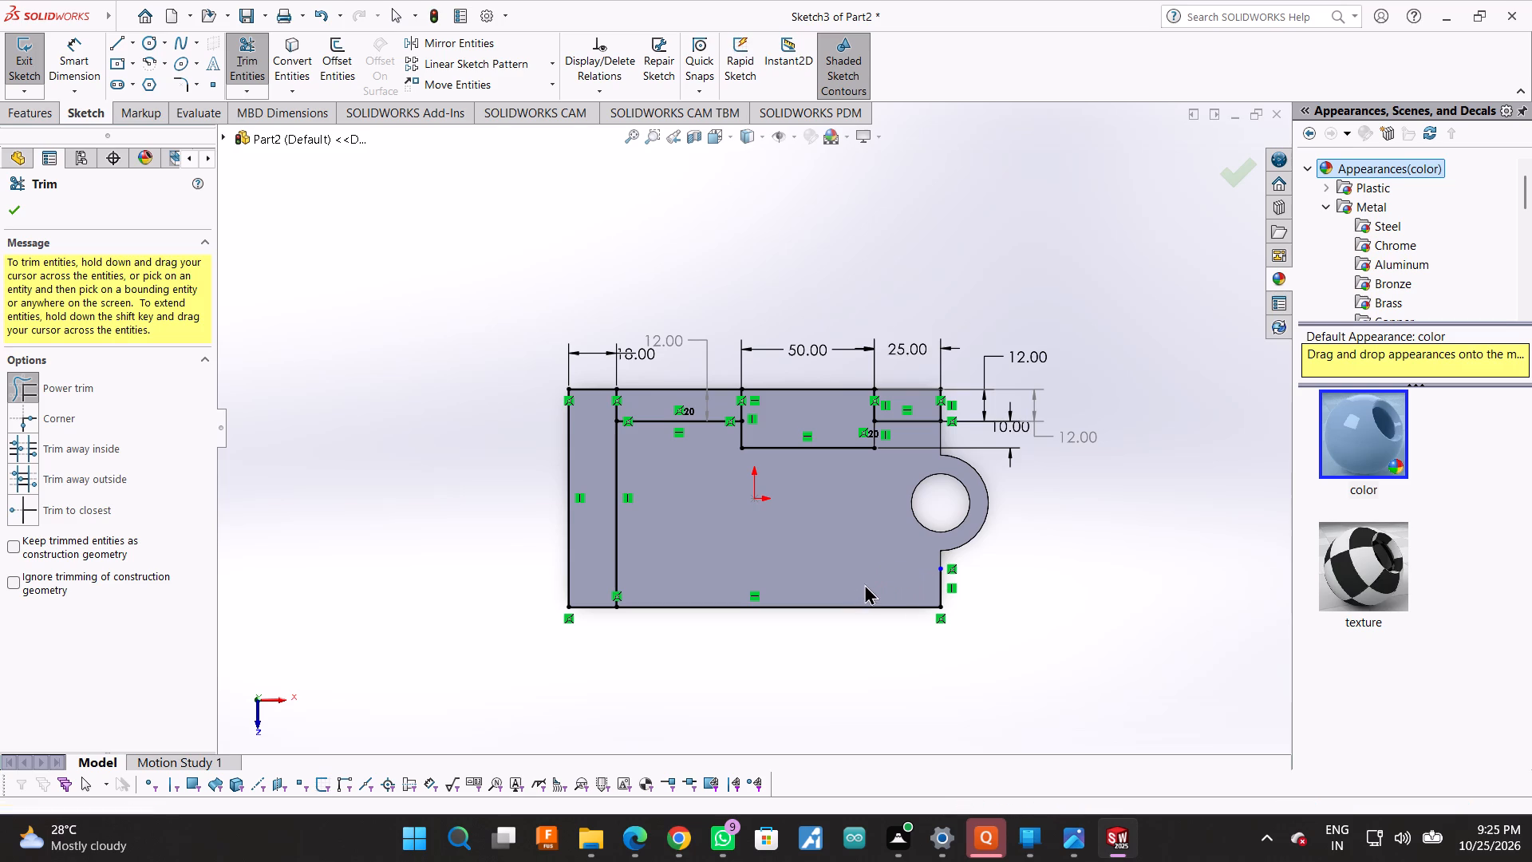
Sketch a stepped line from the lug-end edge to the full-width vertical: 25 mm across, about 10 mm up, 50 mm across, about 18 mm down, 47 mm across.
click(110, 40)
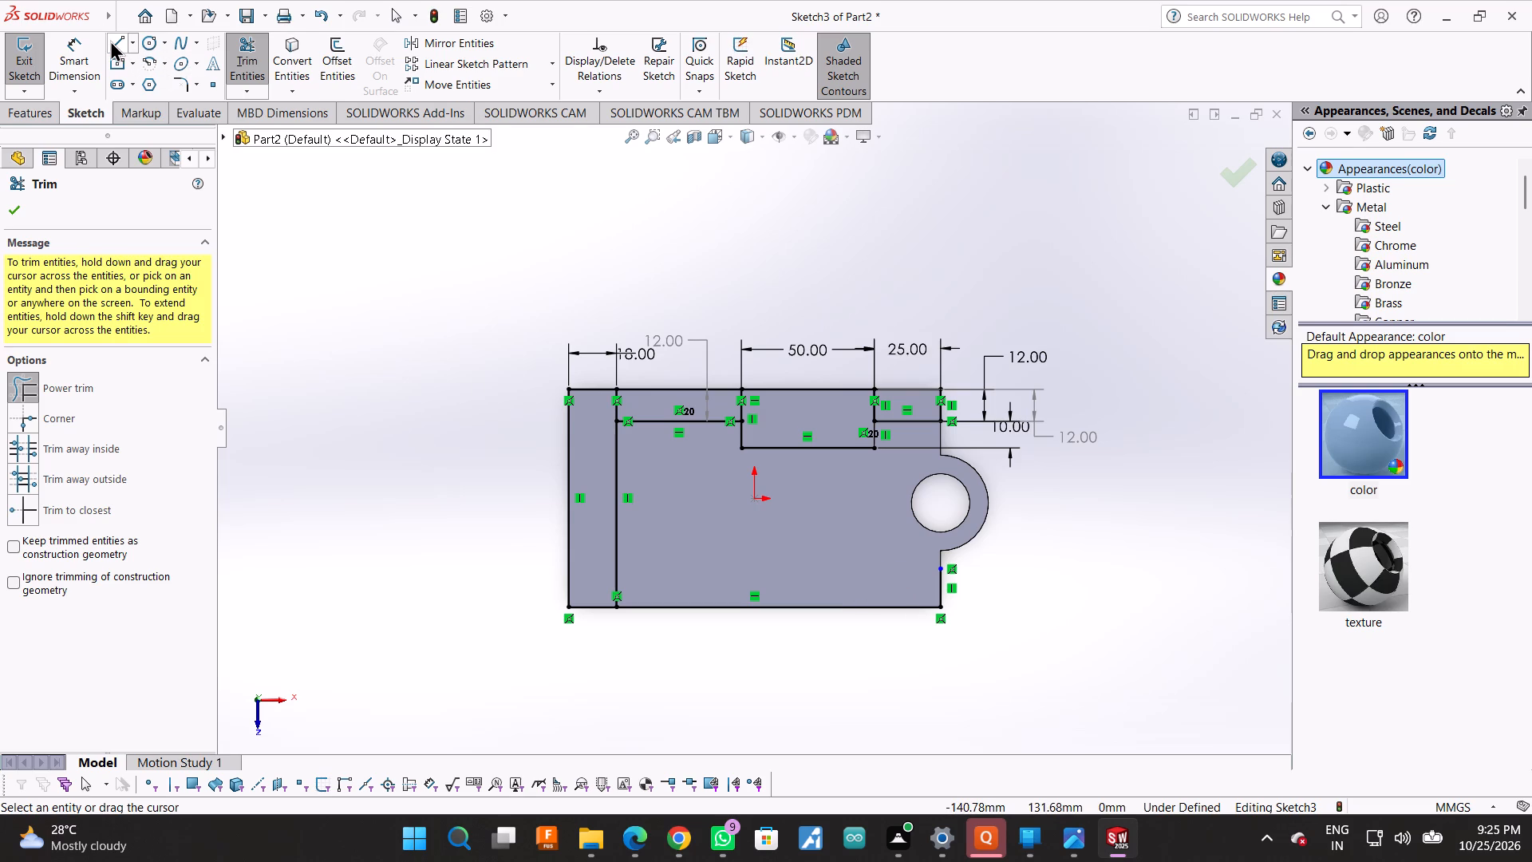
scroll(518, 515, down, 3)
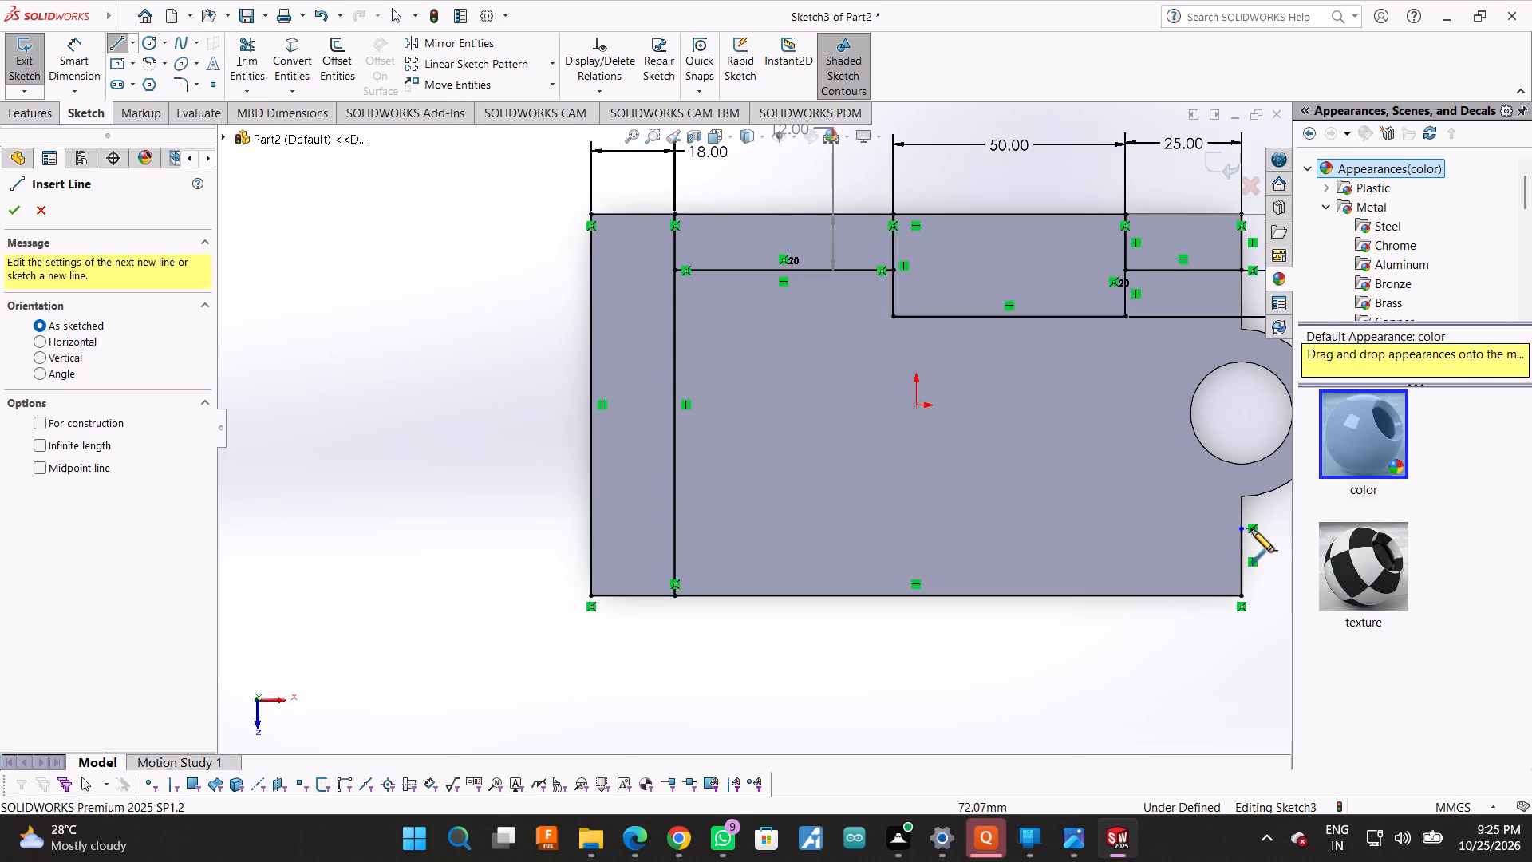
click(1241, 529)
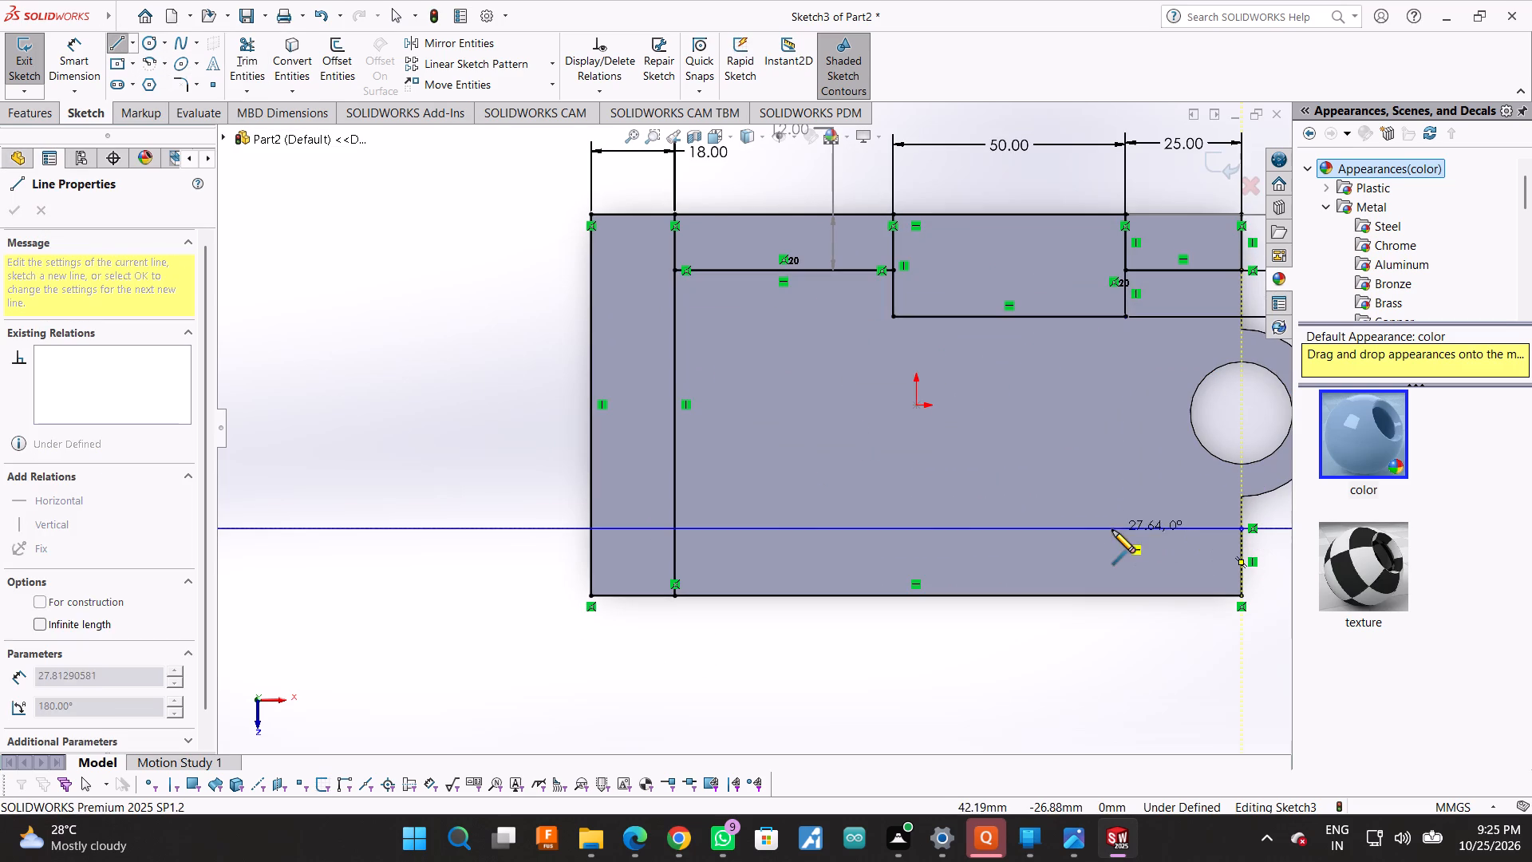
click(1127, 526)
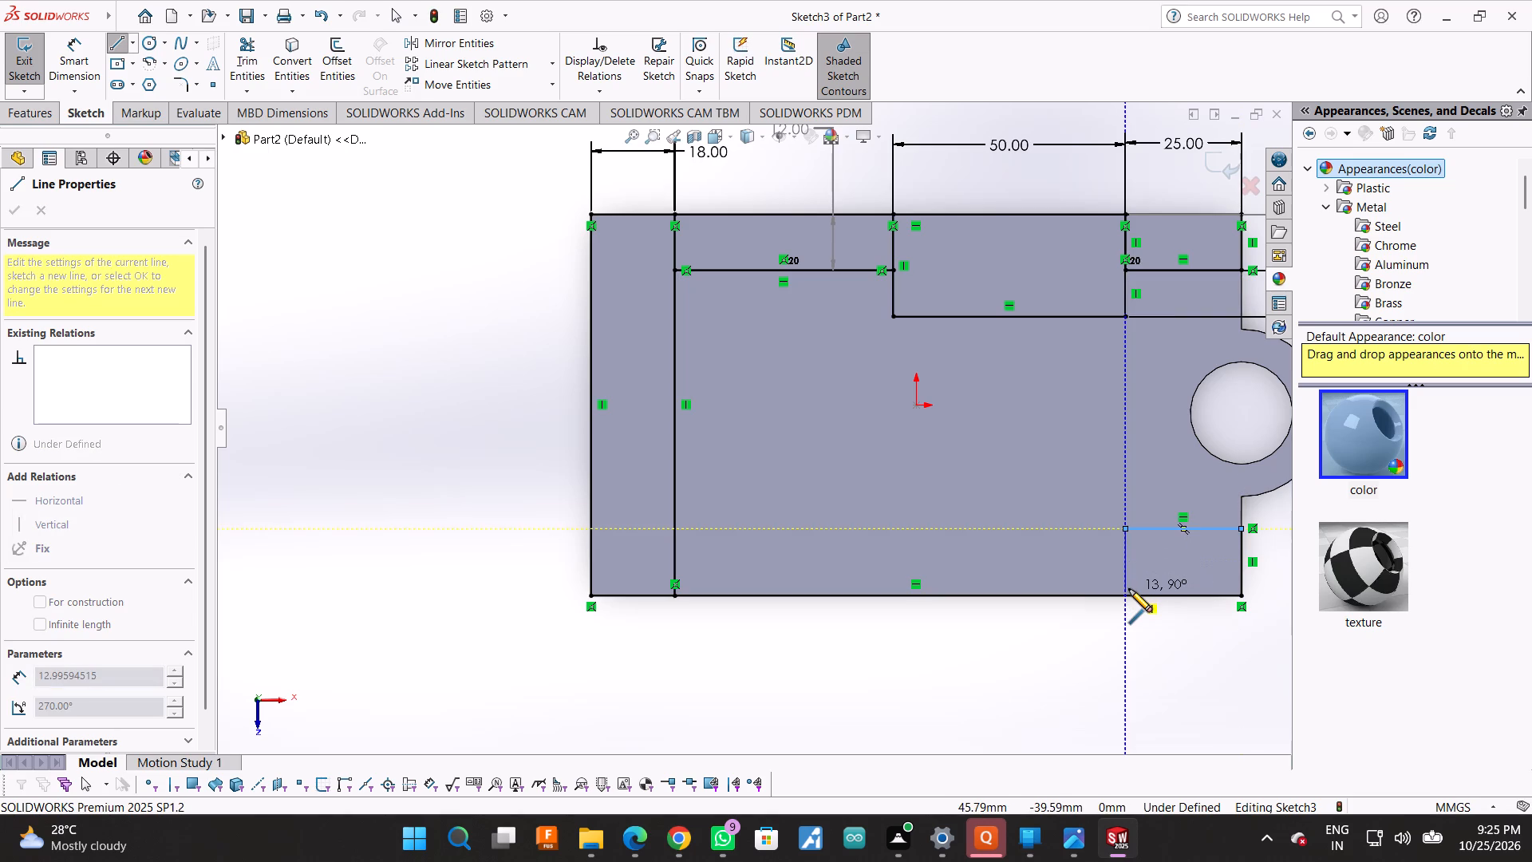
click(1123, 480)
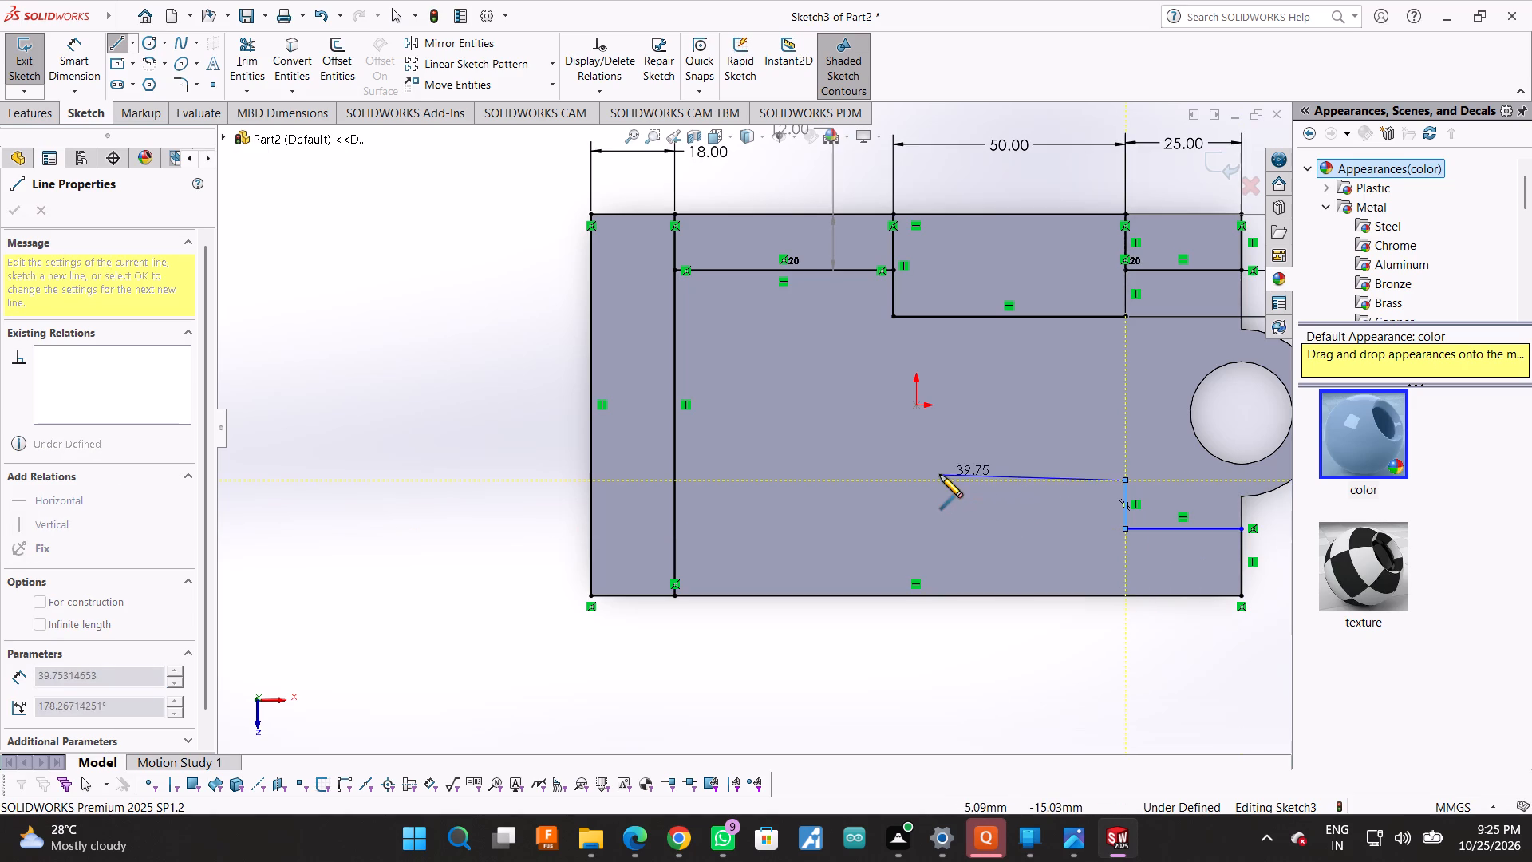
click(890, 481)
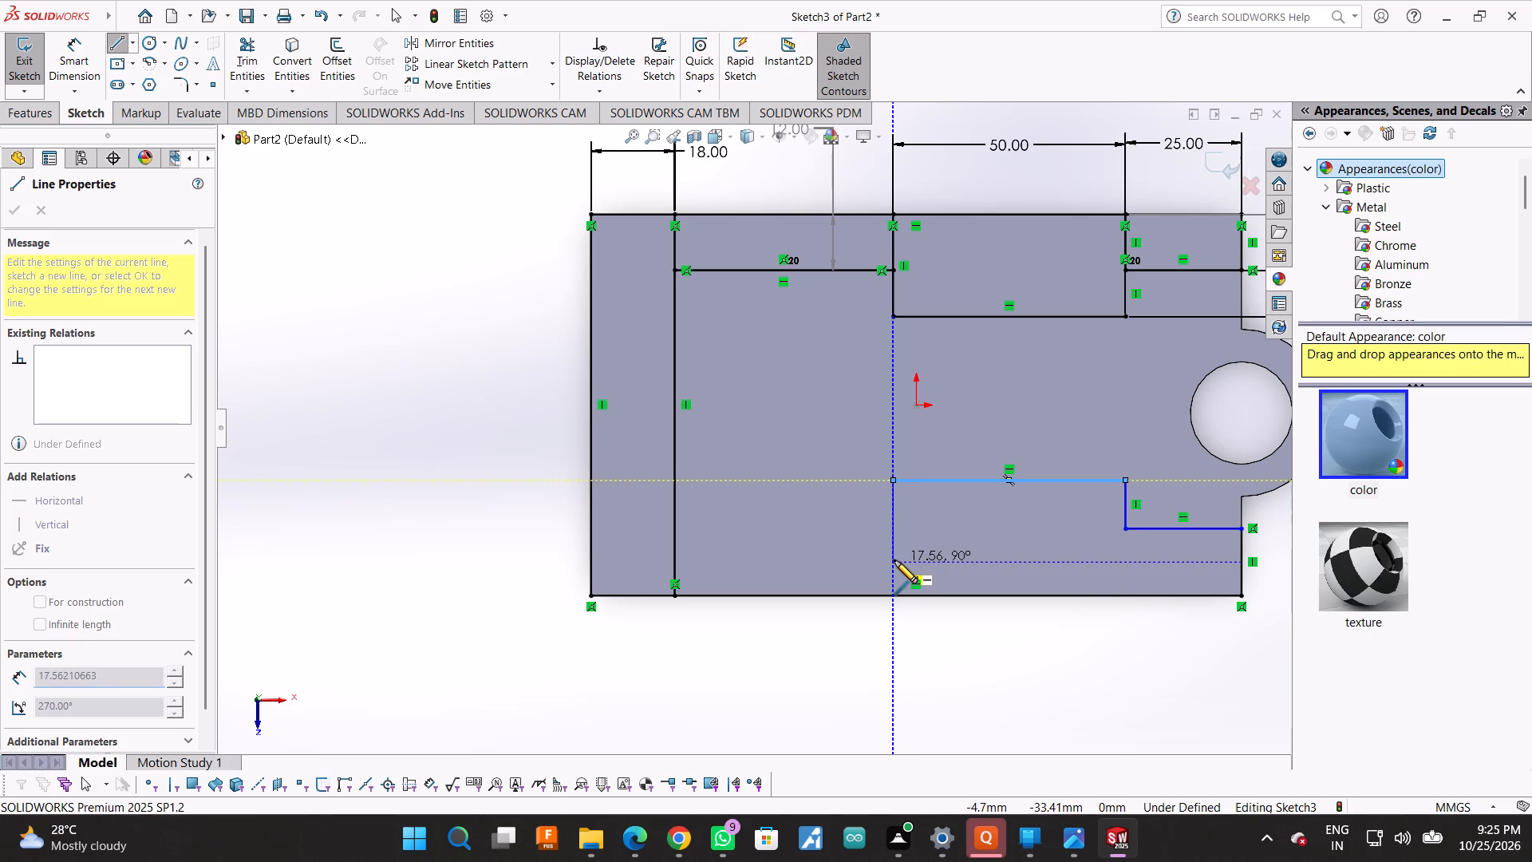
click(894, 560)
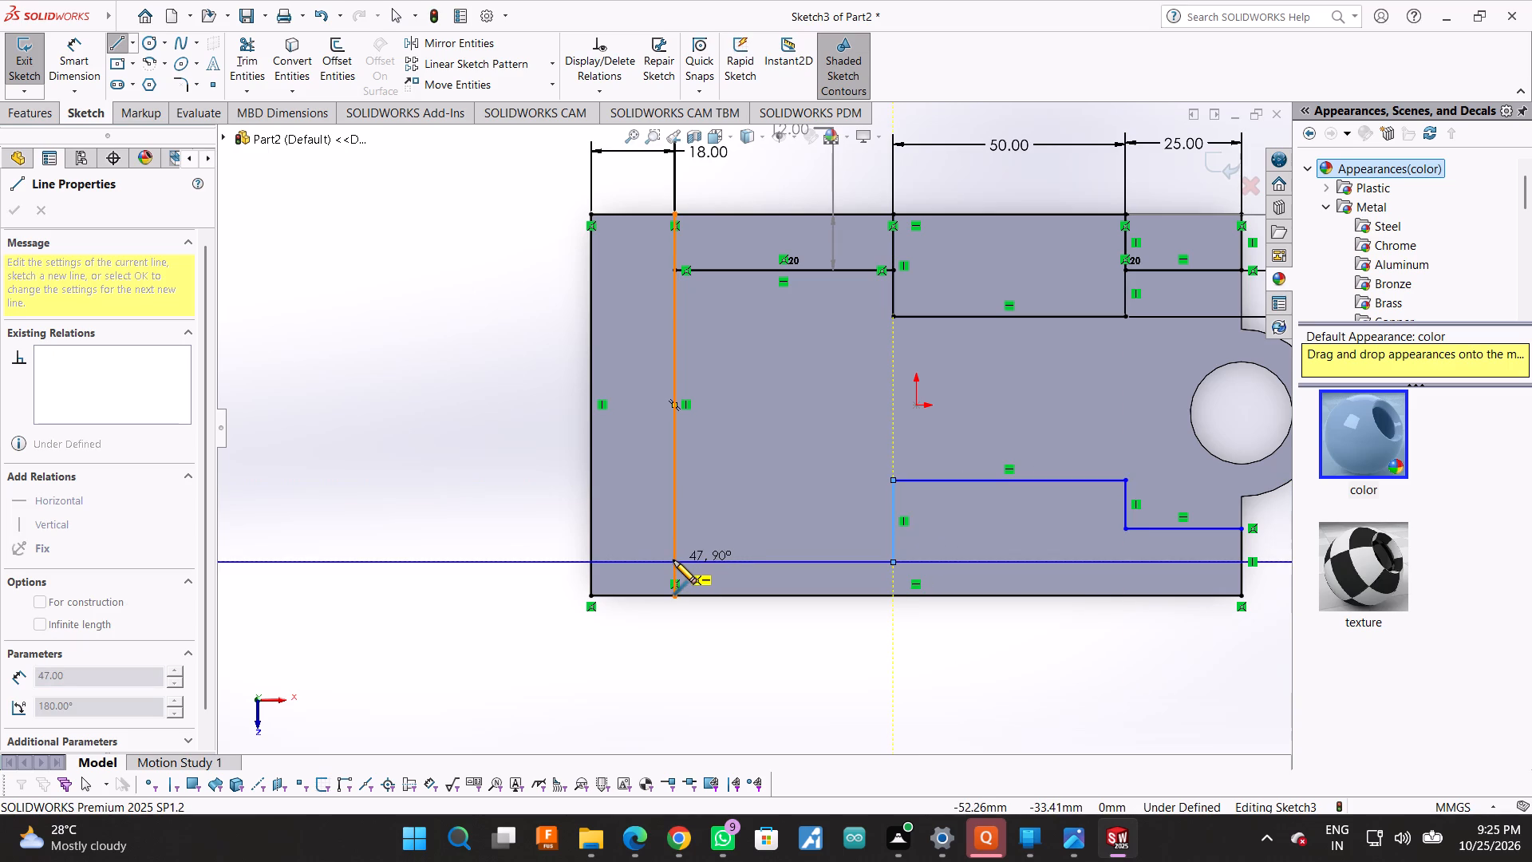
click(673, 560)
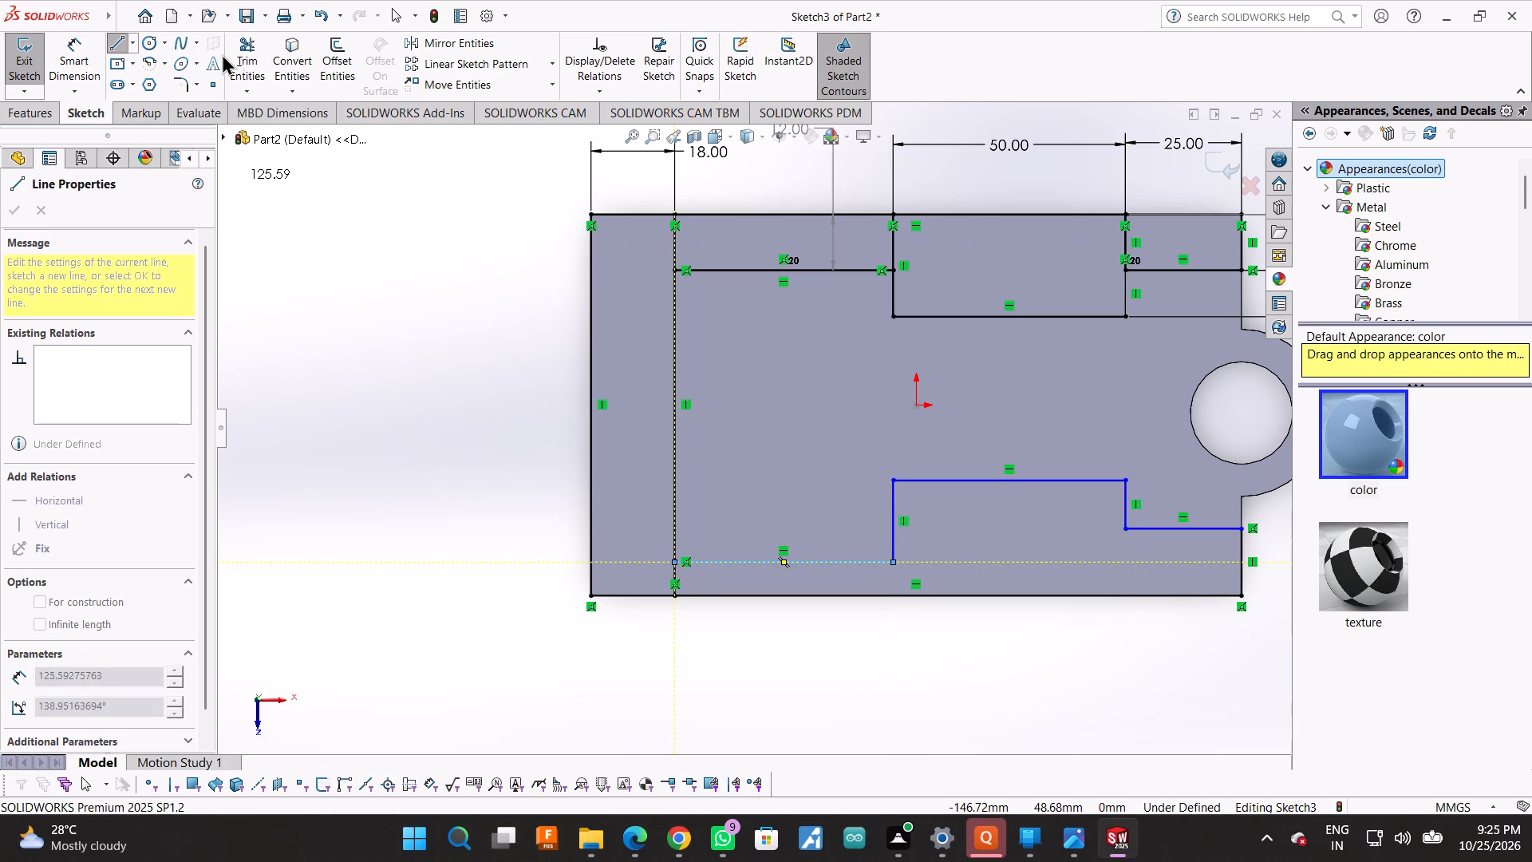
Dimension the distance from the lower profile's 25 mm line to the base's lower long edge at 12 mm.
click(88, 44)
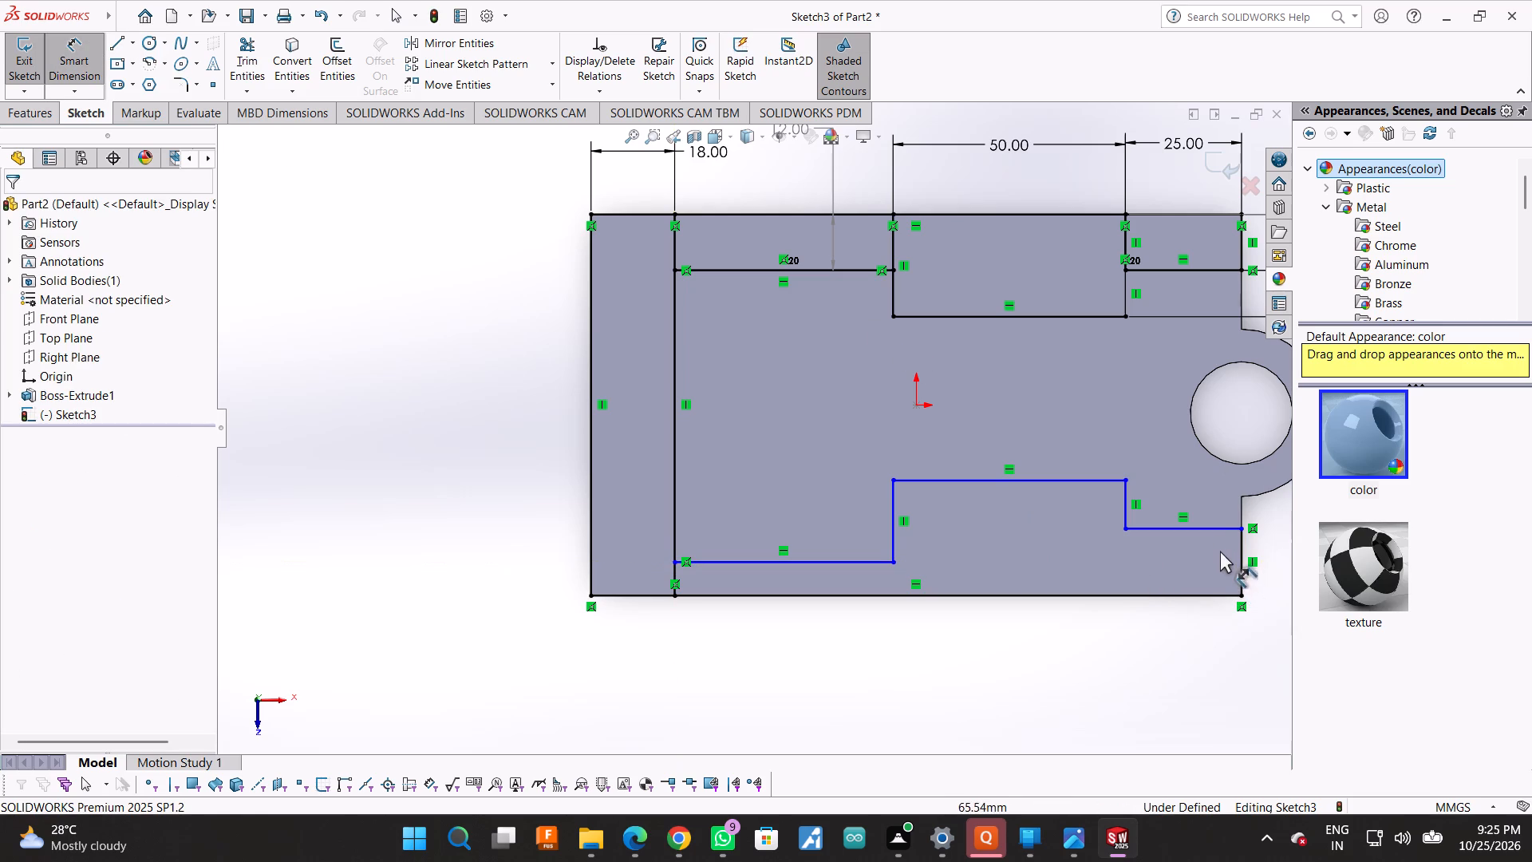
click(1216, 528)
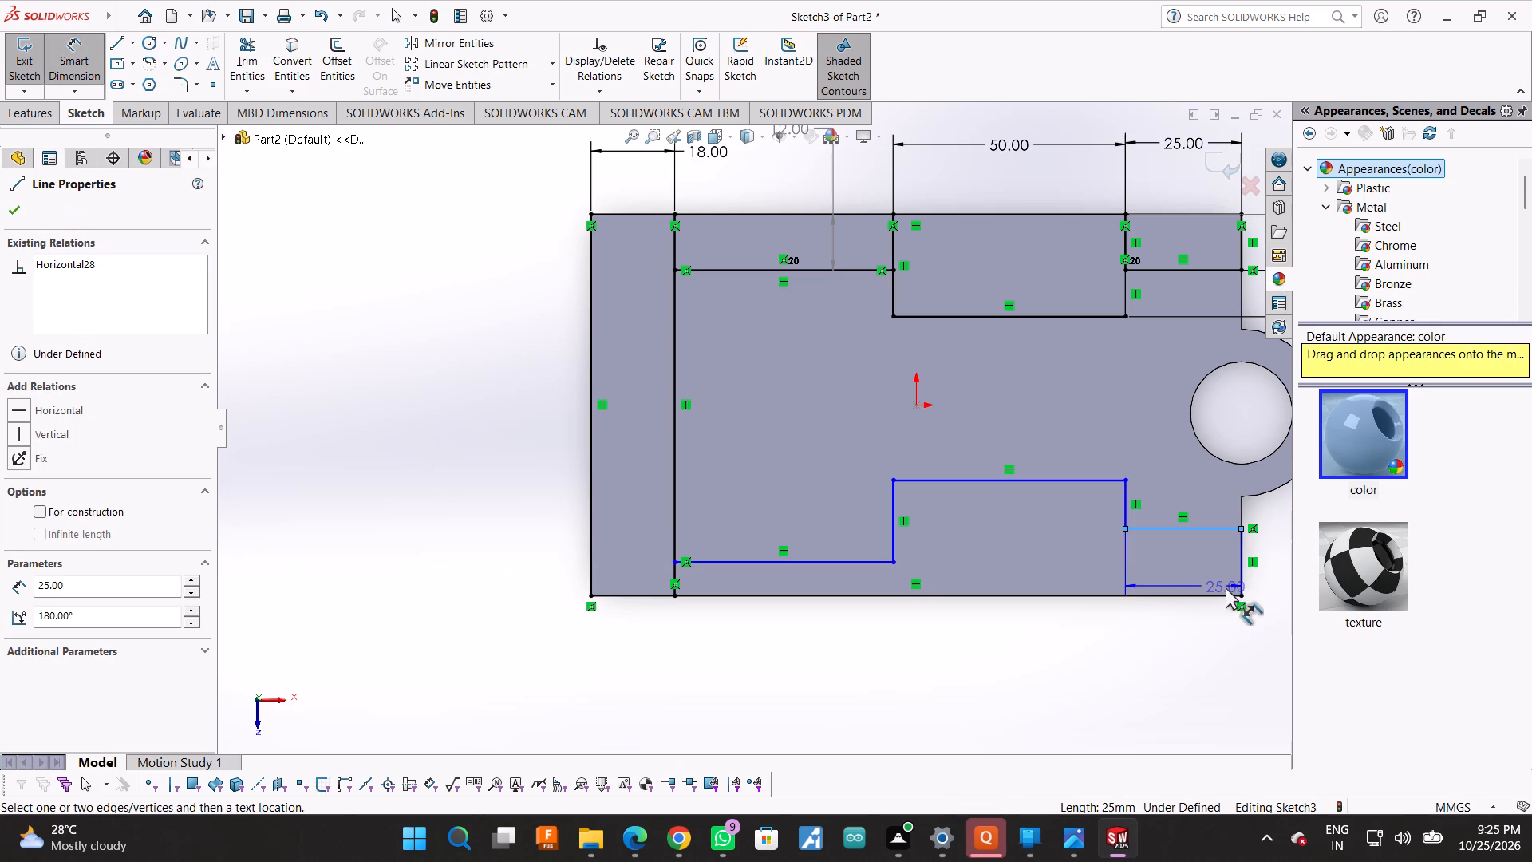
click(1231, 591)
scroll(1105, 608, up, 2)
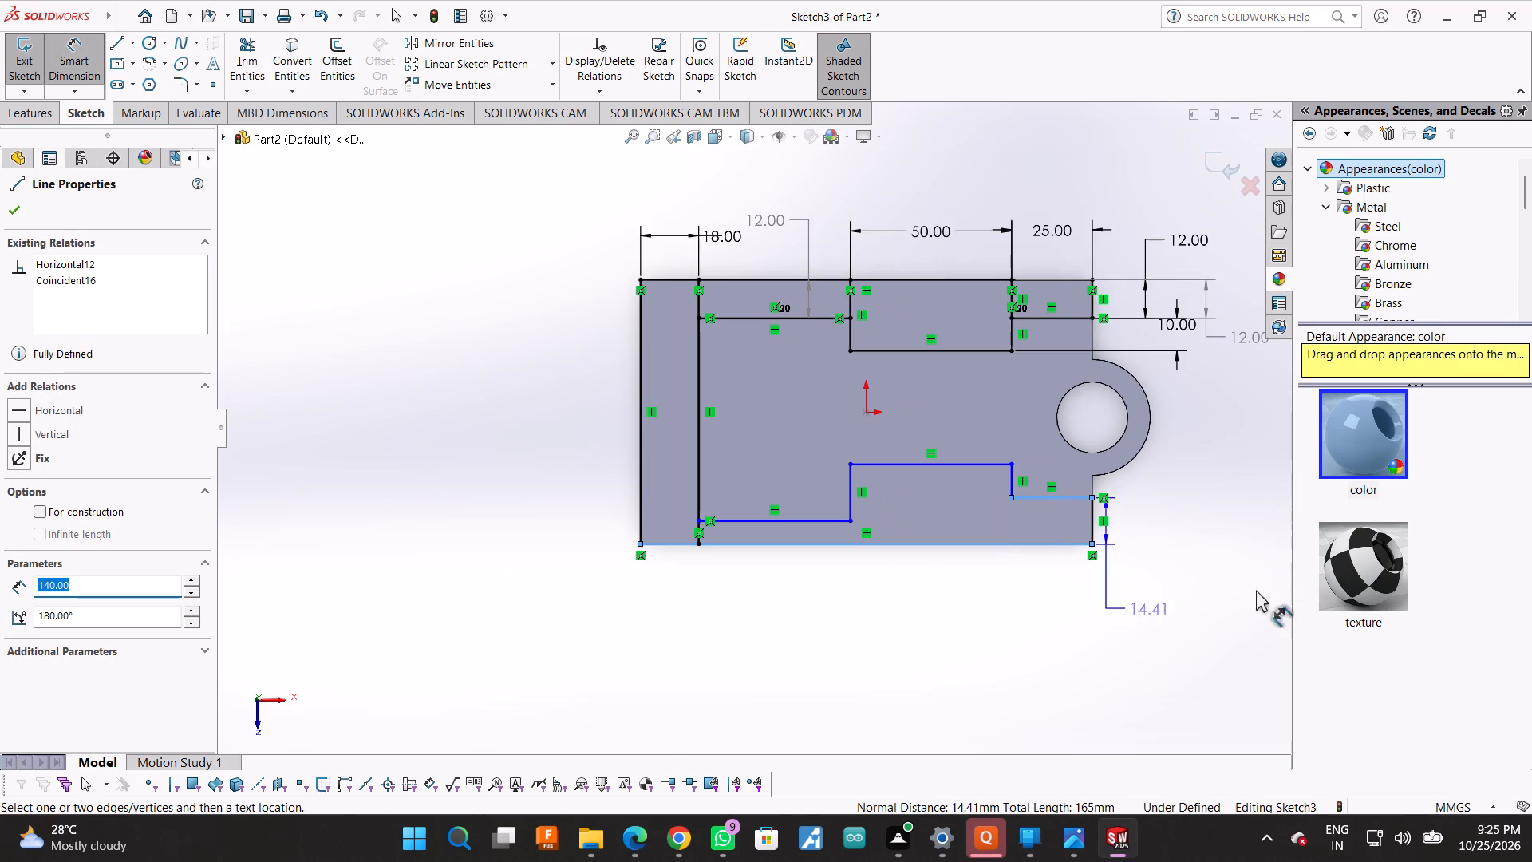
click(1240, 576)
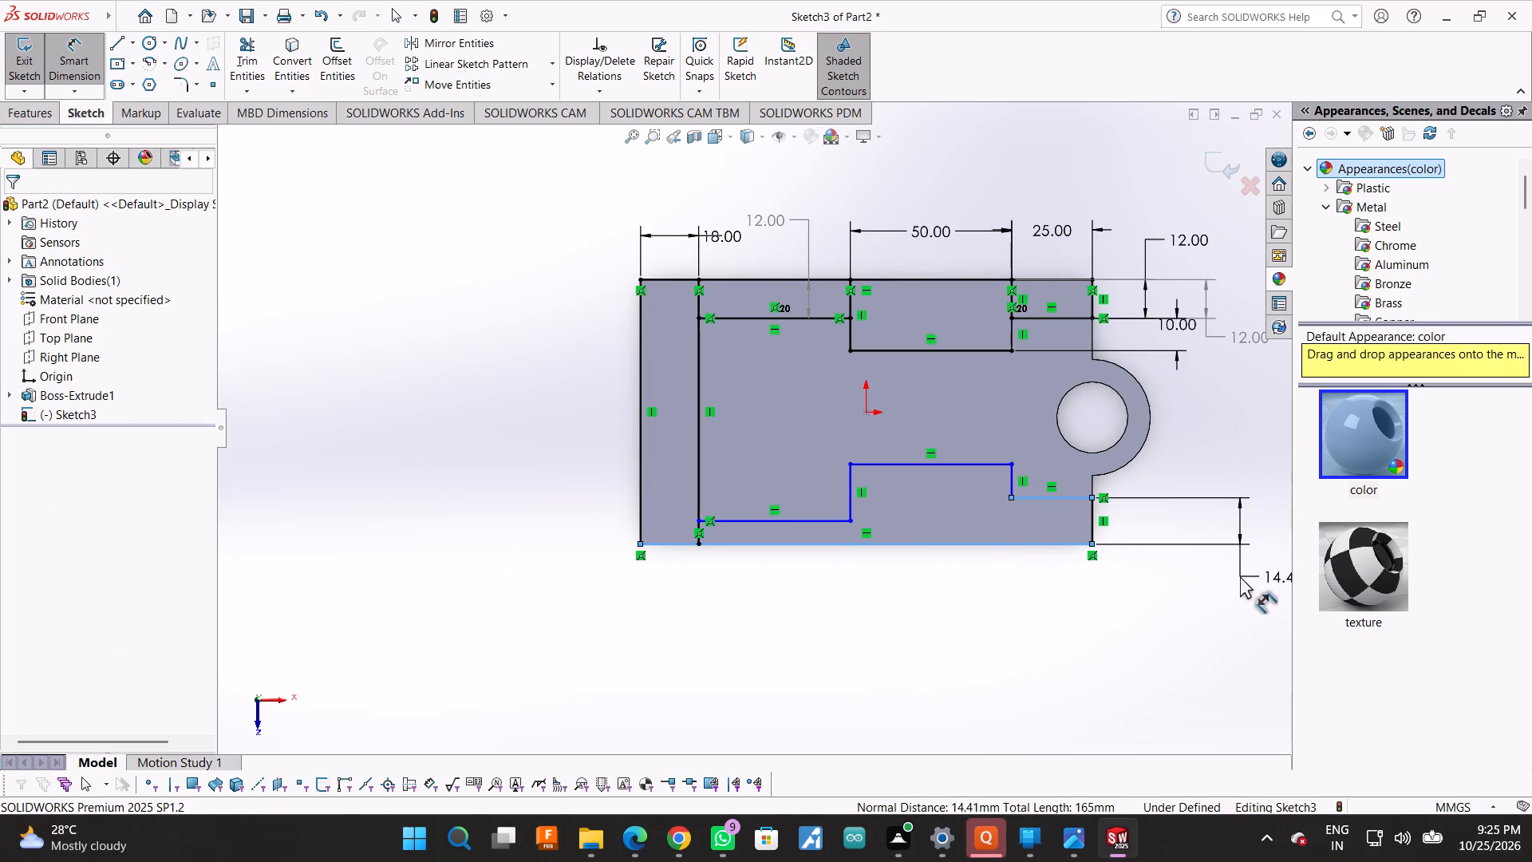
text(12)
key(Return)
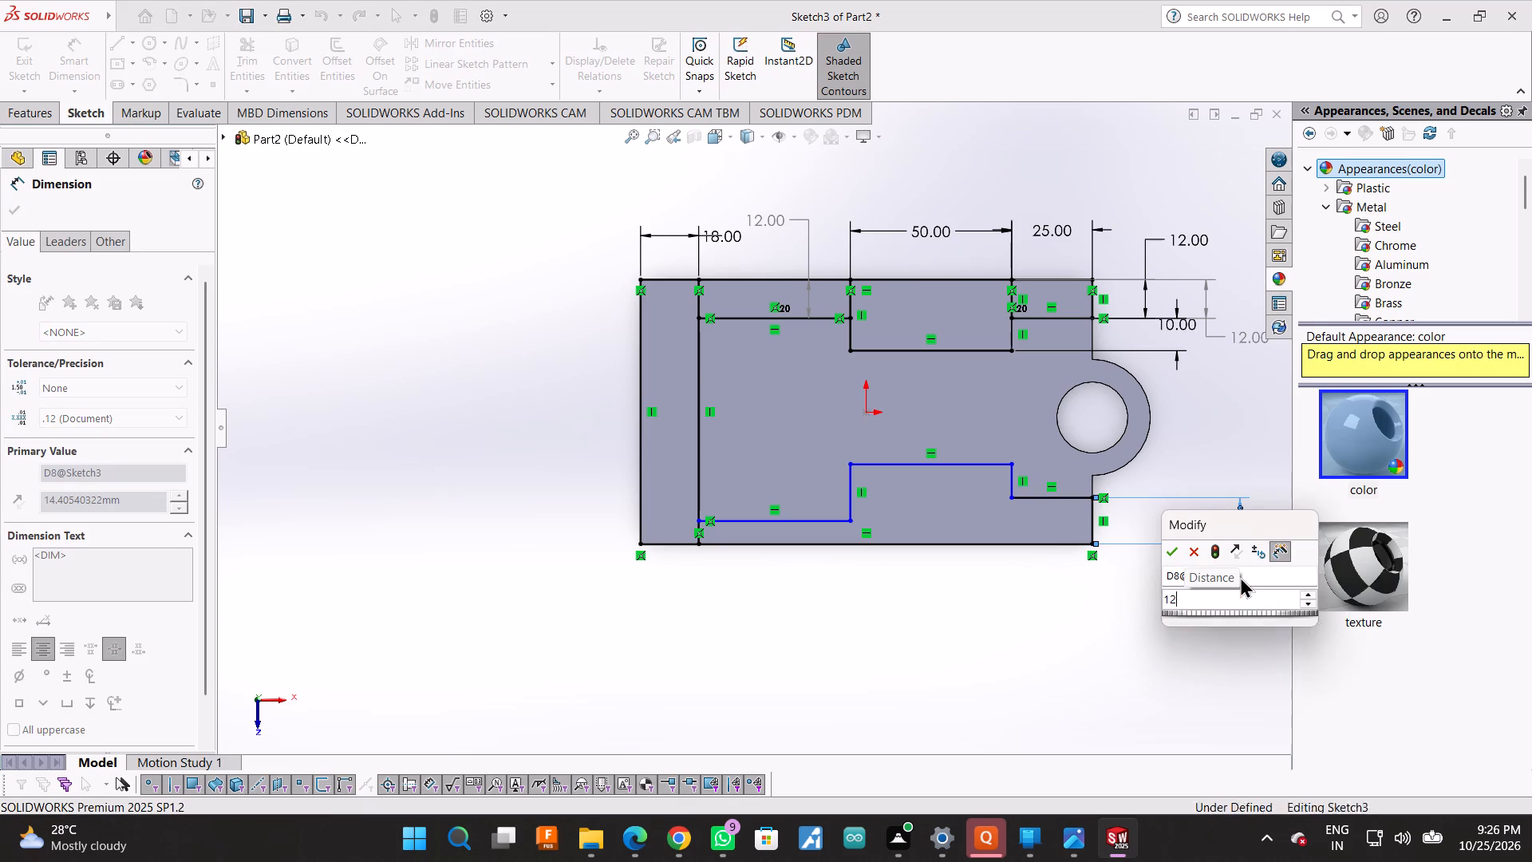
Dimension the length of the lower profile's horizontal line at the lug end at 25 mm.
click(1053, 509)
click(1072, 602)
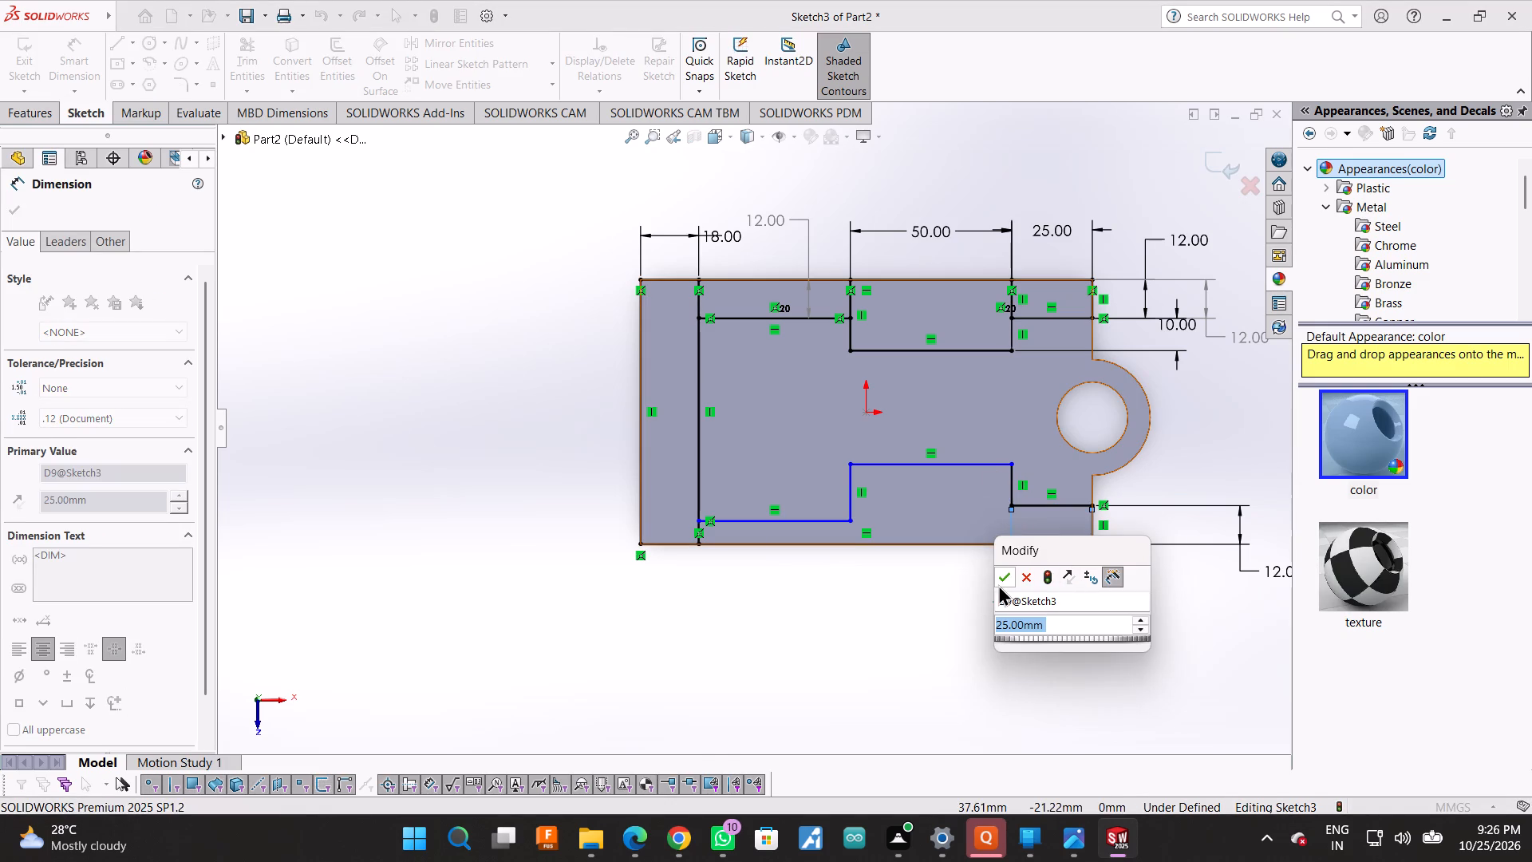
click(1002, 583)
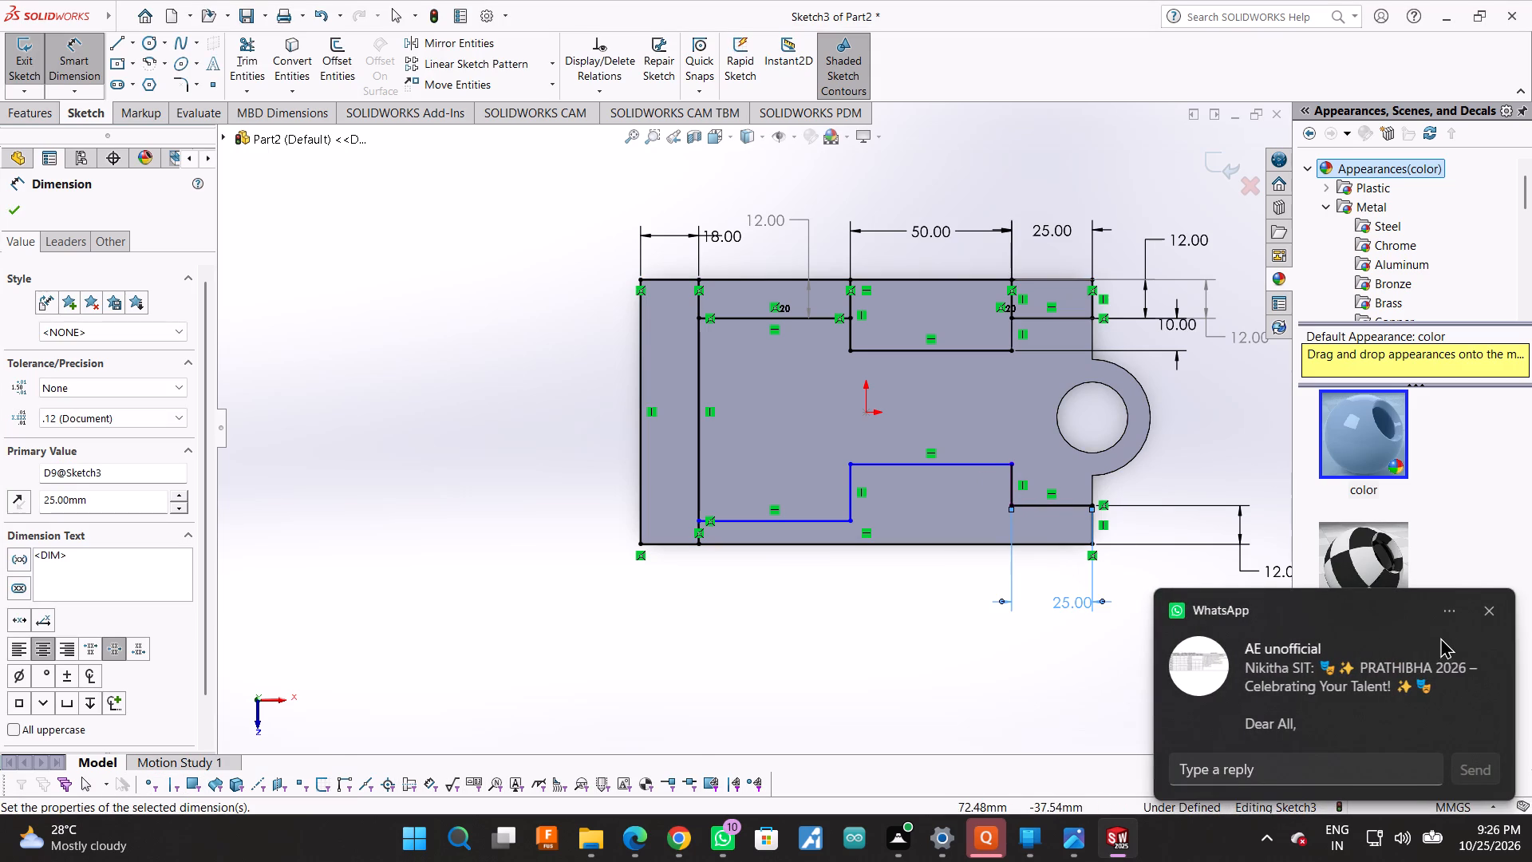
click(1489, 613)
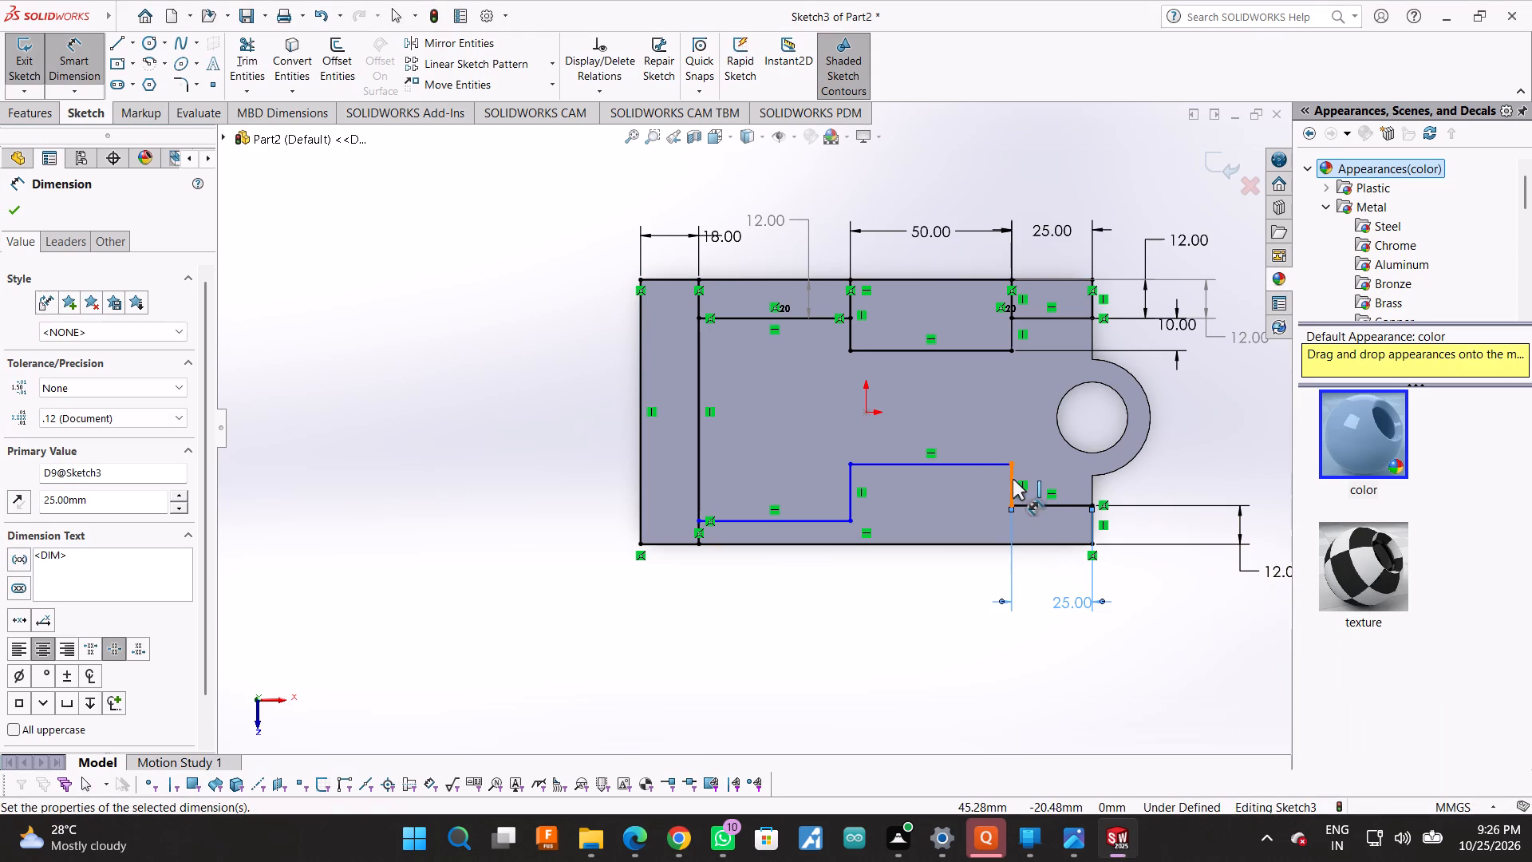
Dimension the height of the vertical step between the lower profile's 25 mm and 50 mm lines at 12 mm.
click(1013, 479)
click(1242, 468)
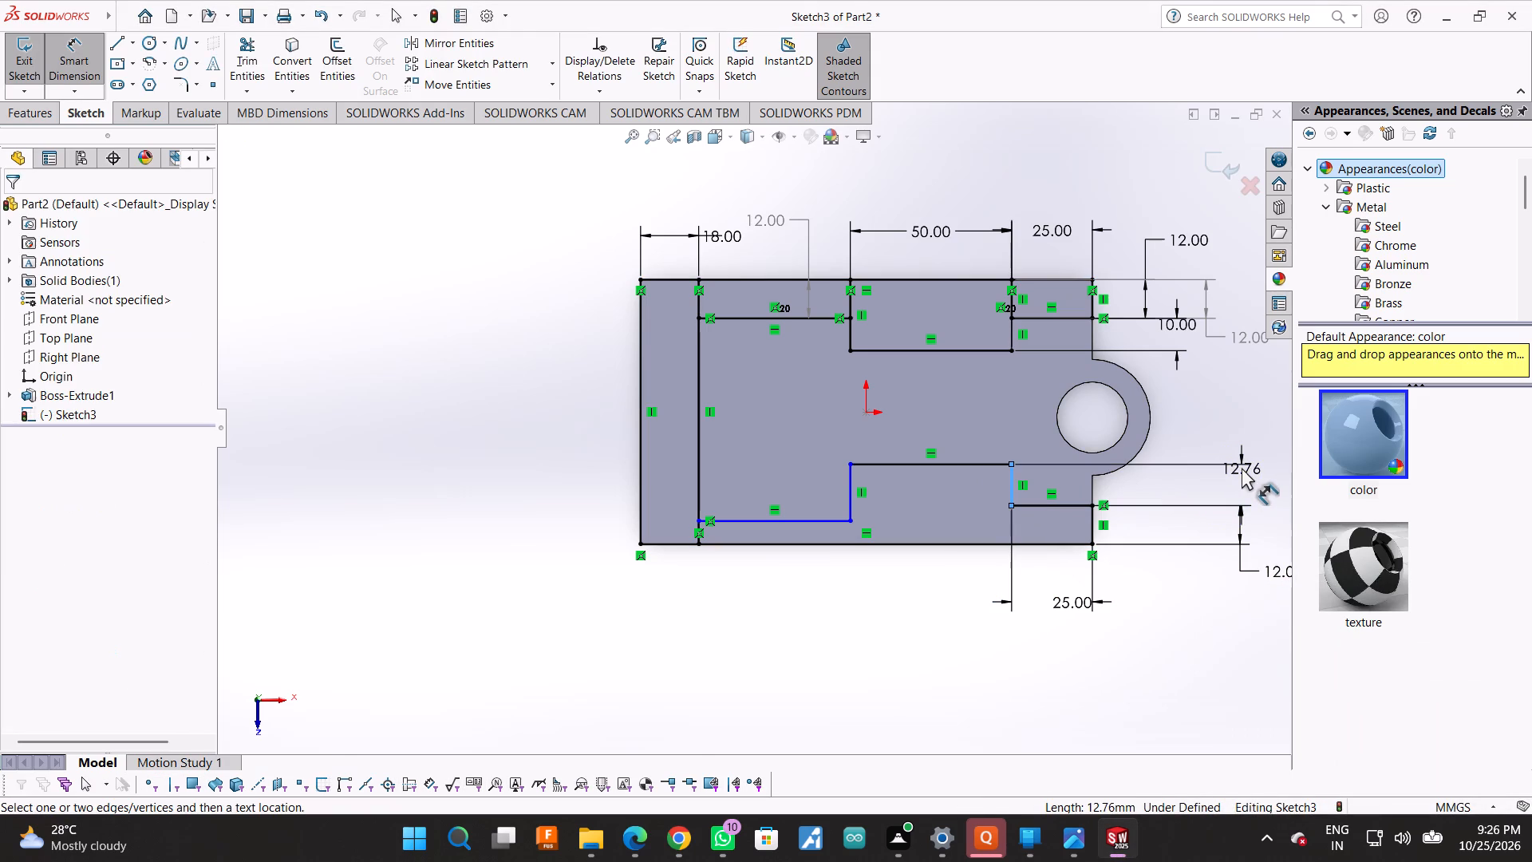
text(12)
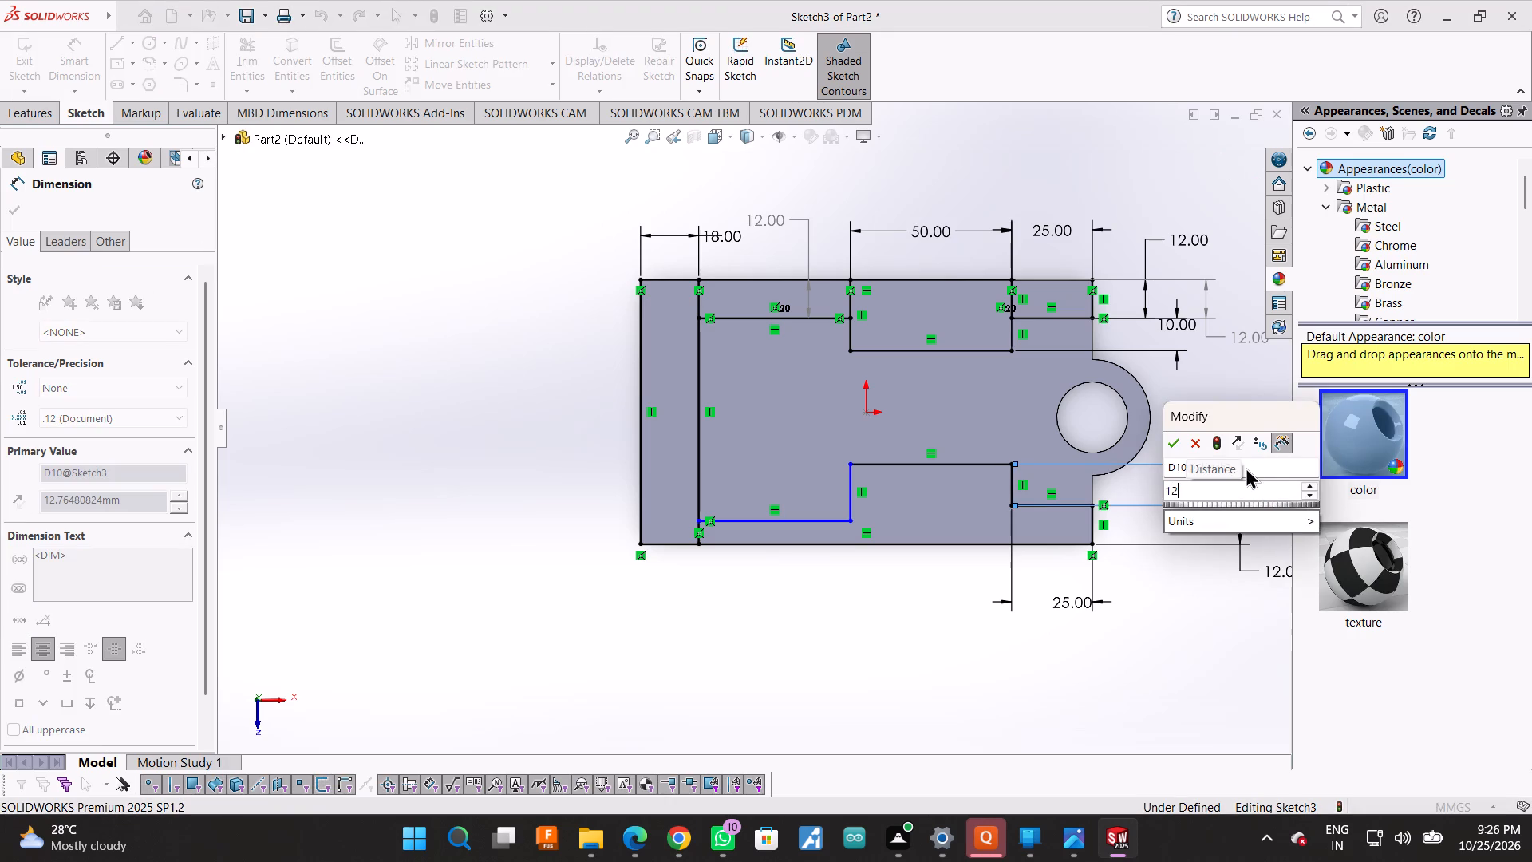
key(Return)
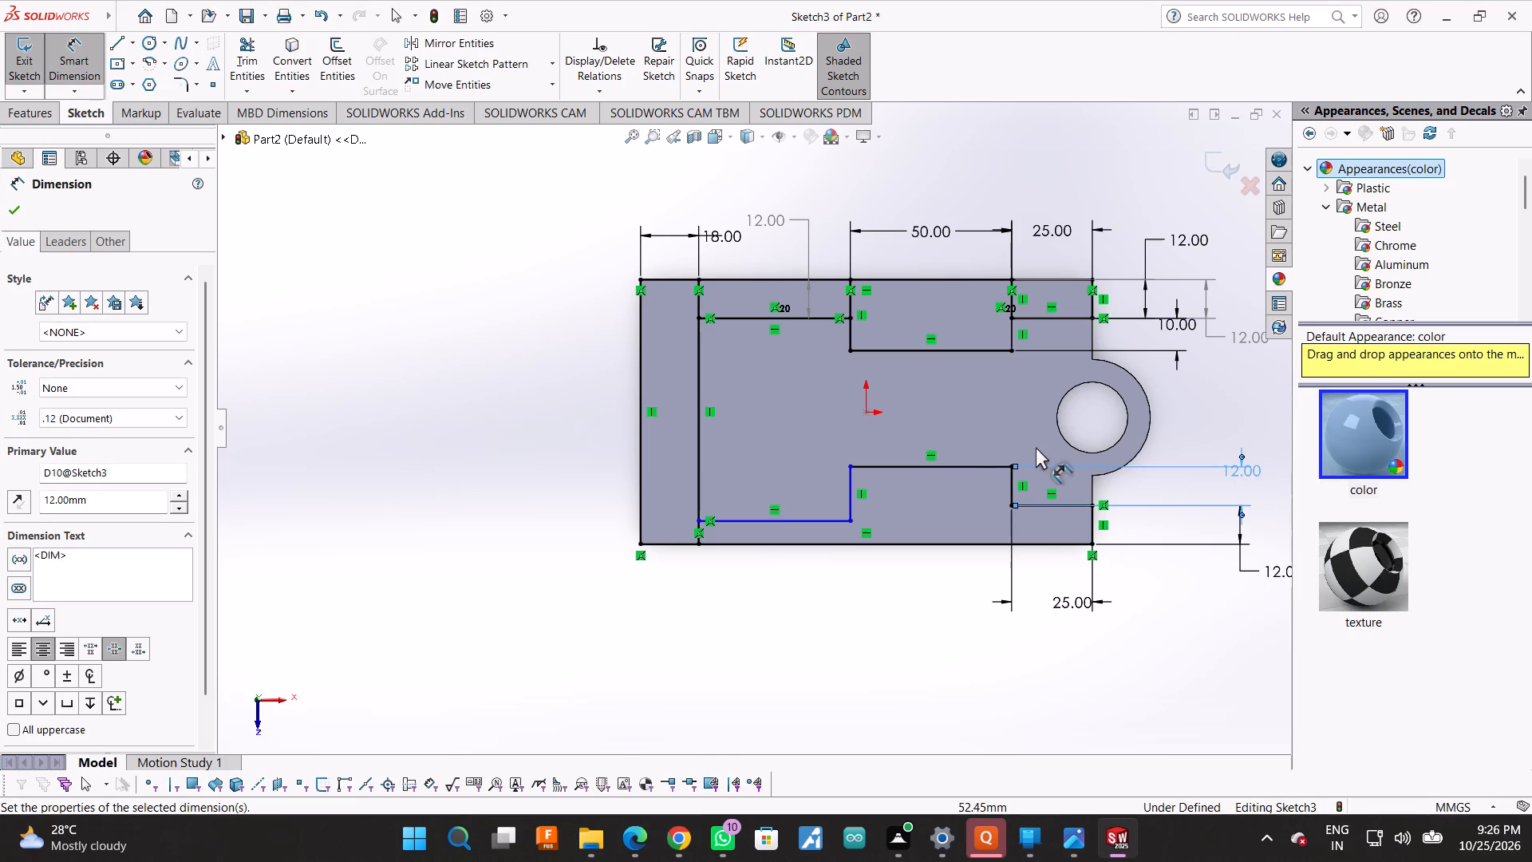
Dimension the length of the lower profile's middle horizontal line at 50 mm.
click(990, 466)
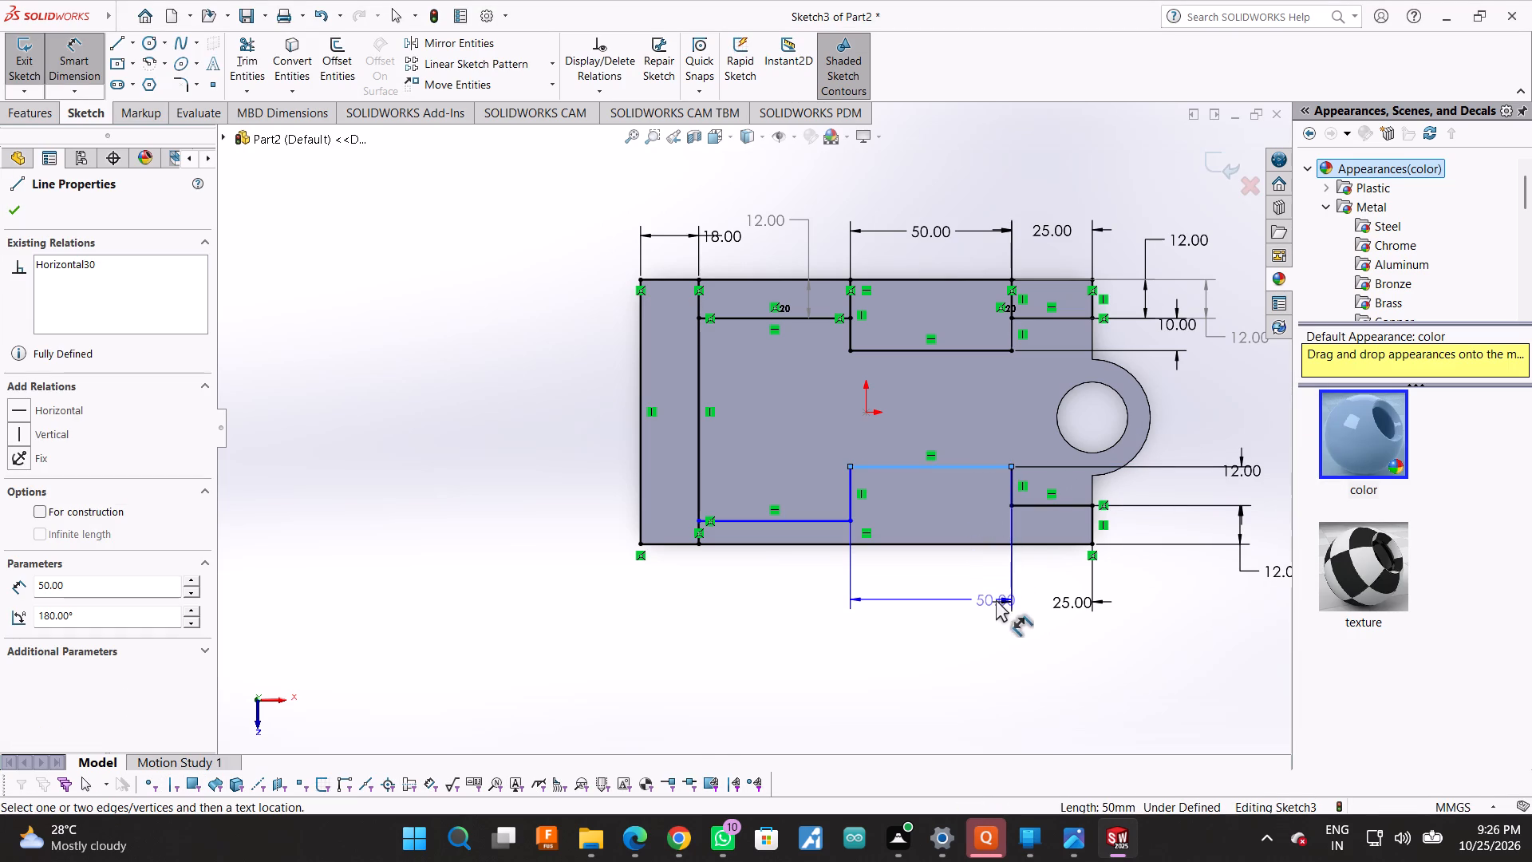
click(958, 611)
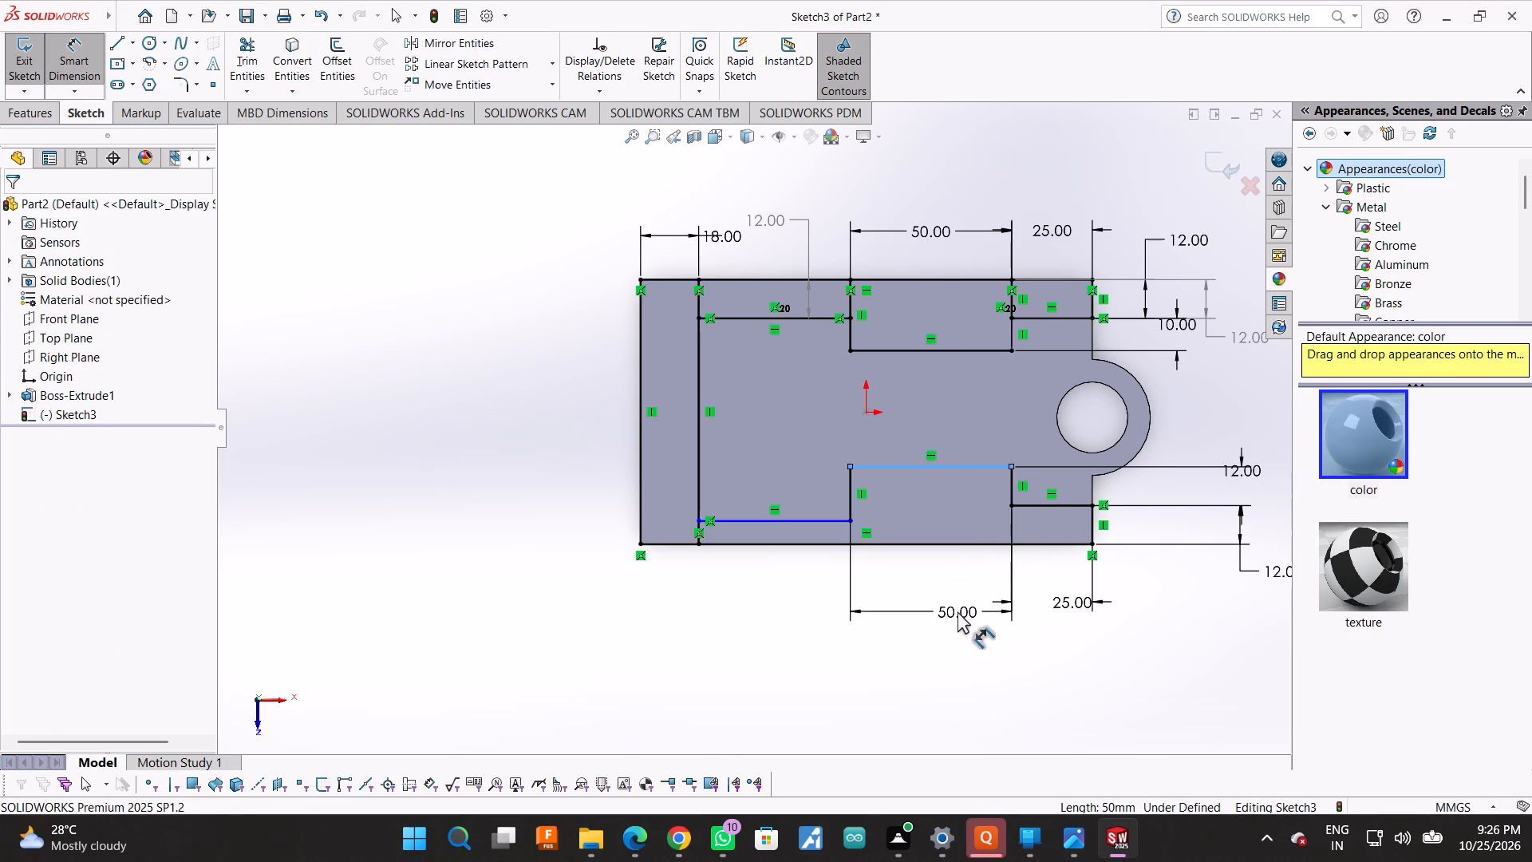
click(891, 589)
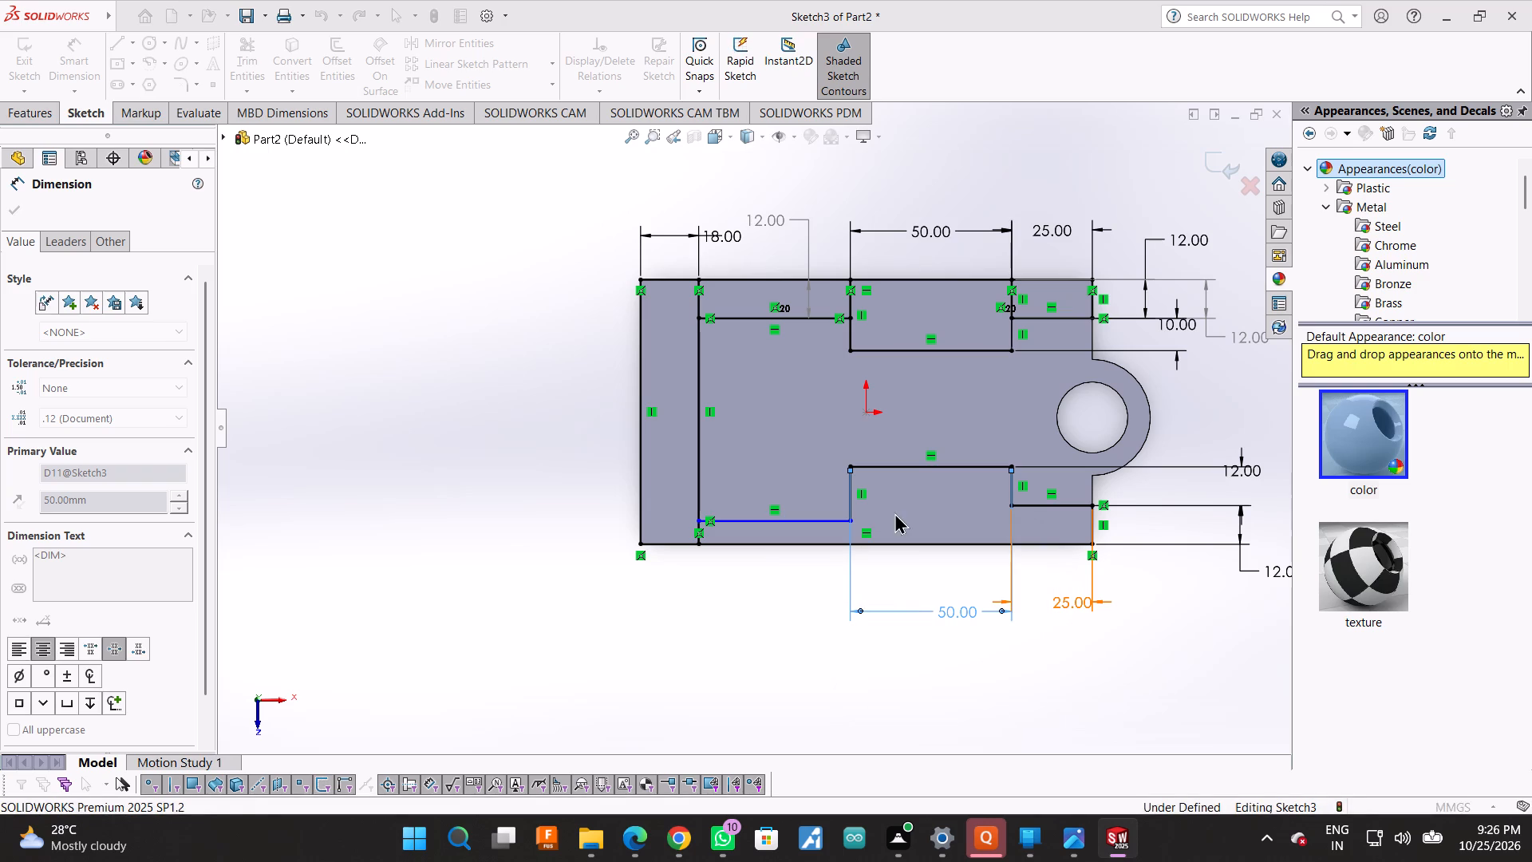
Dimension the height of the vertical step between the lower profile's 50 mm and 47 mm lines at 10 mm.
click(854, 491)
click(579, 488)
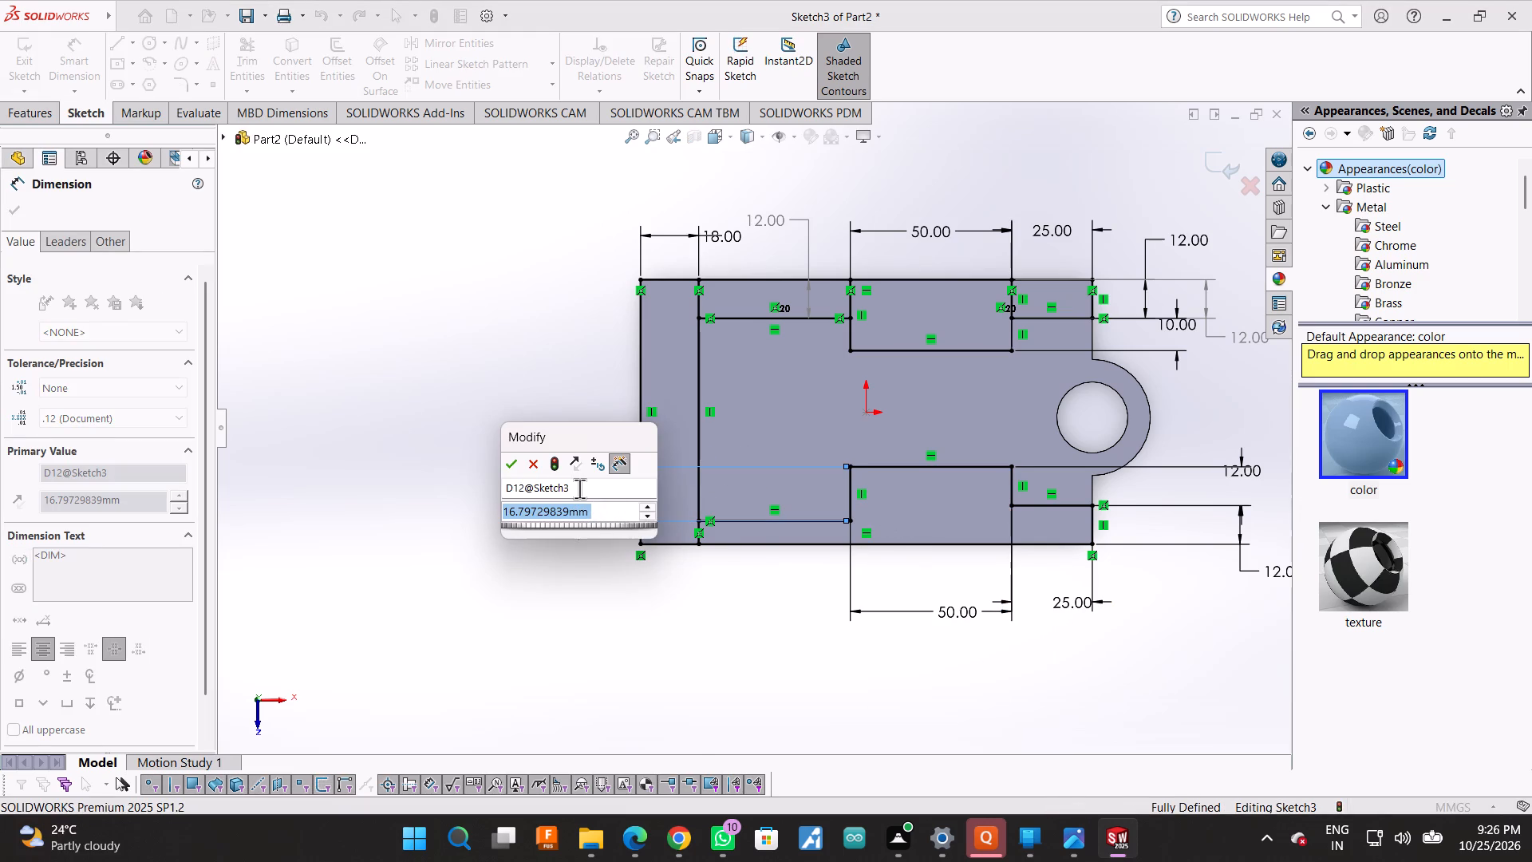
scroll(925, 552, up, 3)
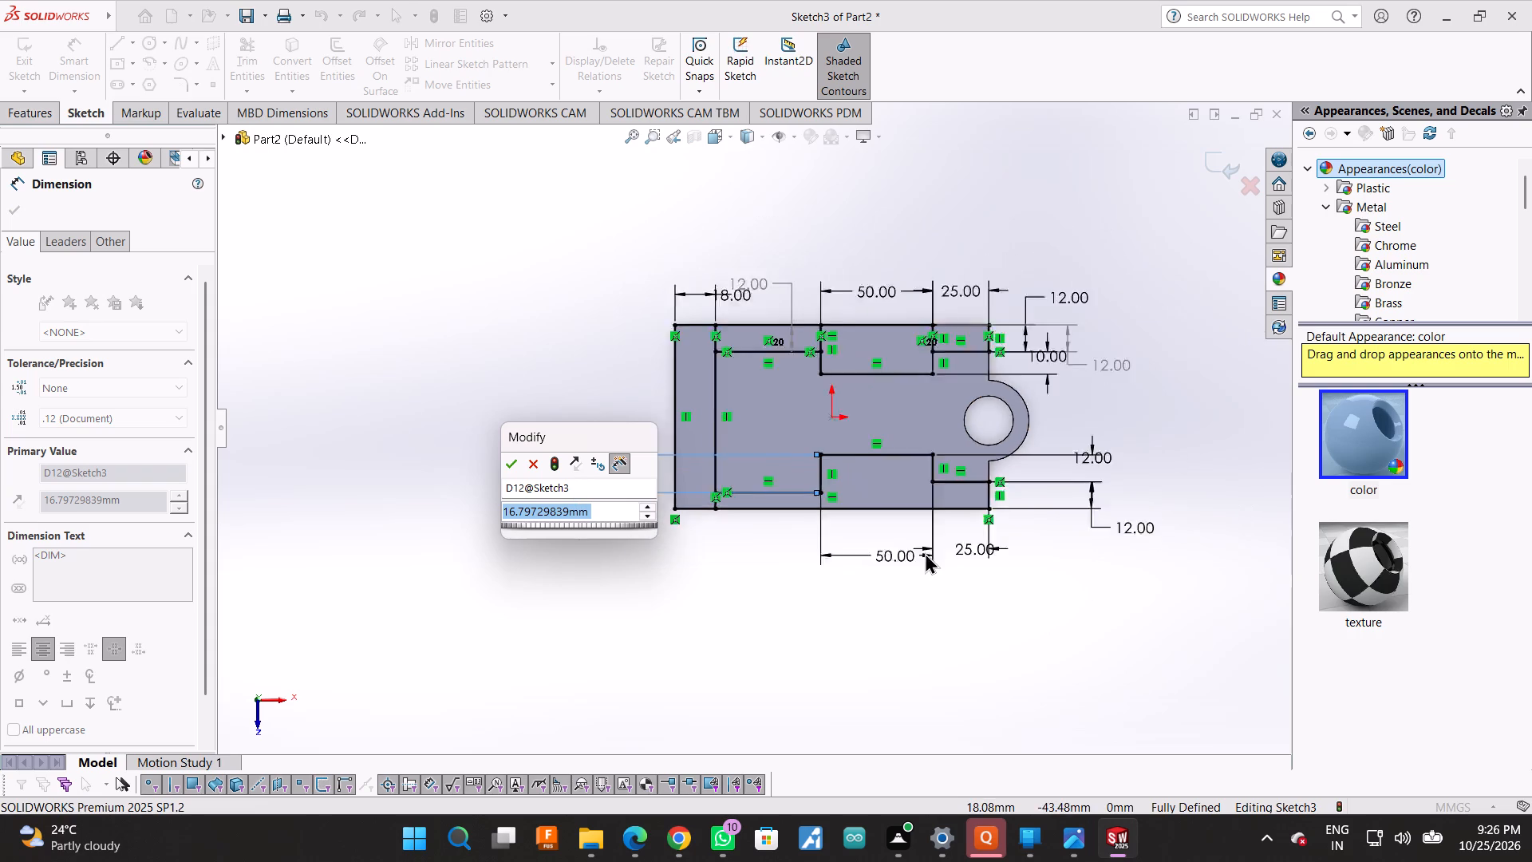
scroll(925, 552, down, 1)
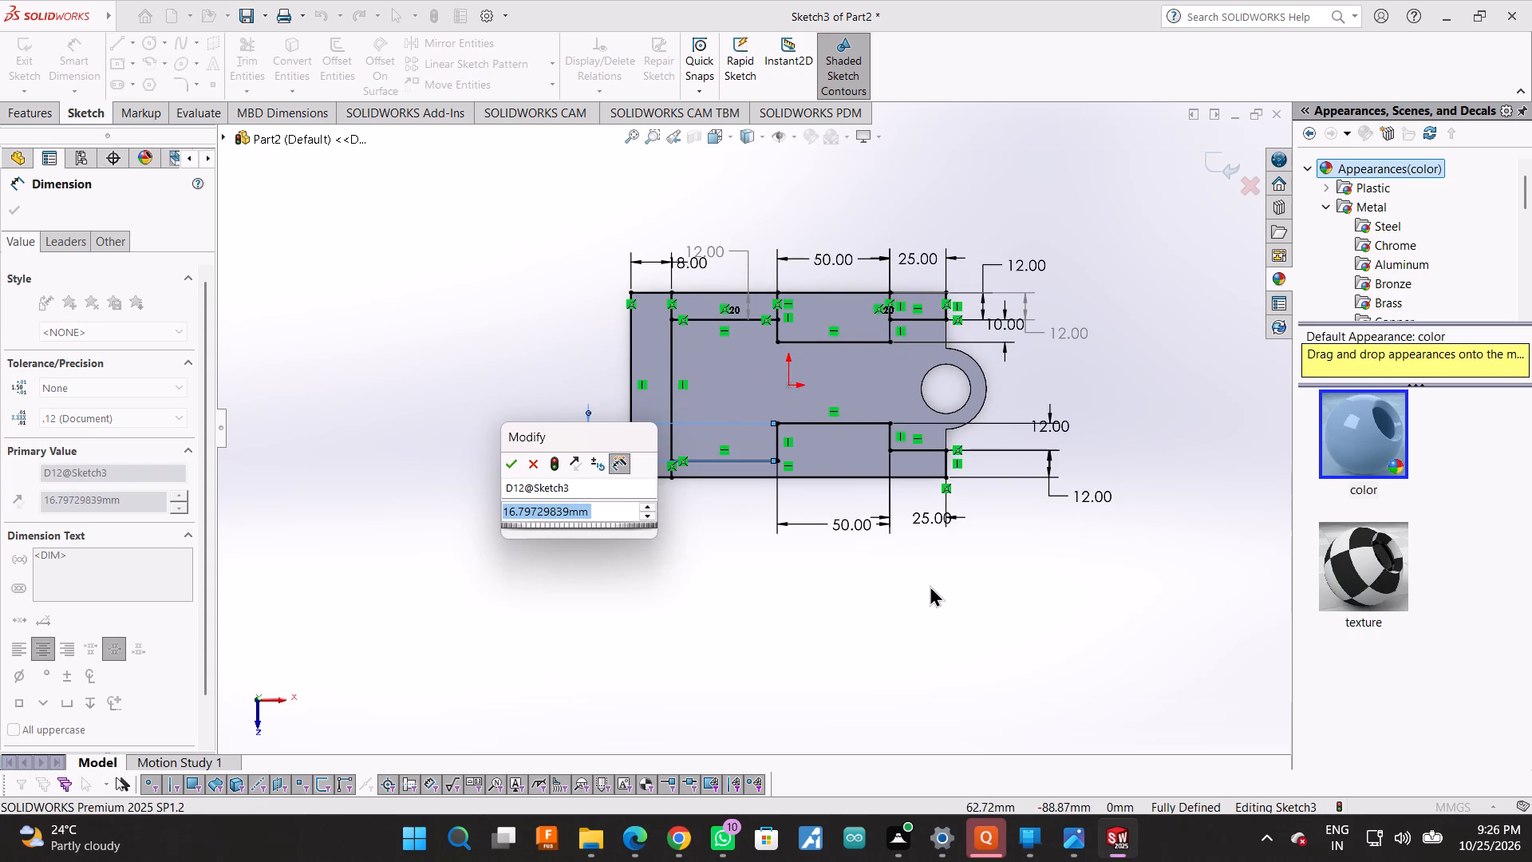
text(10)
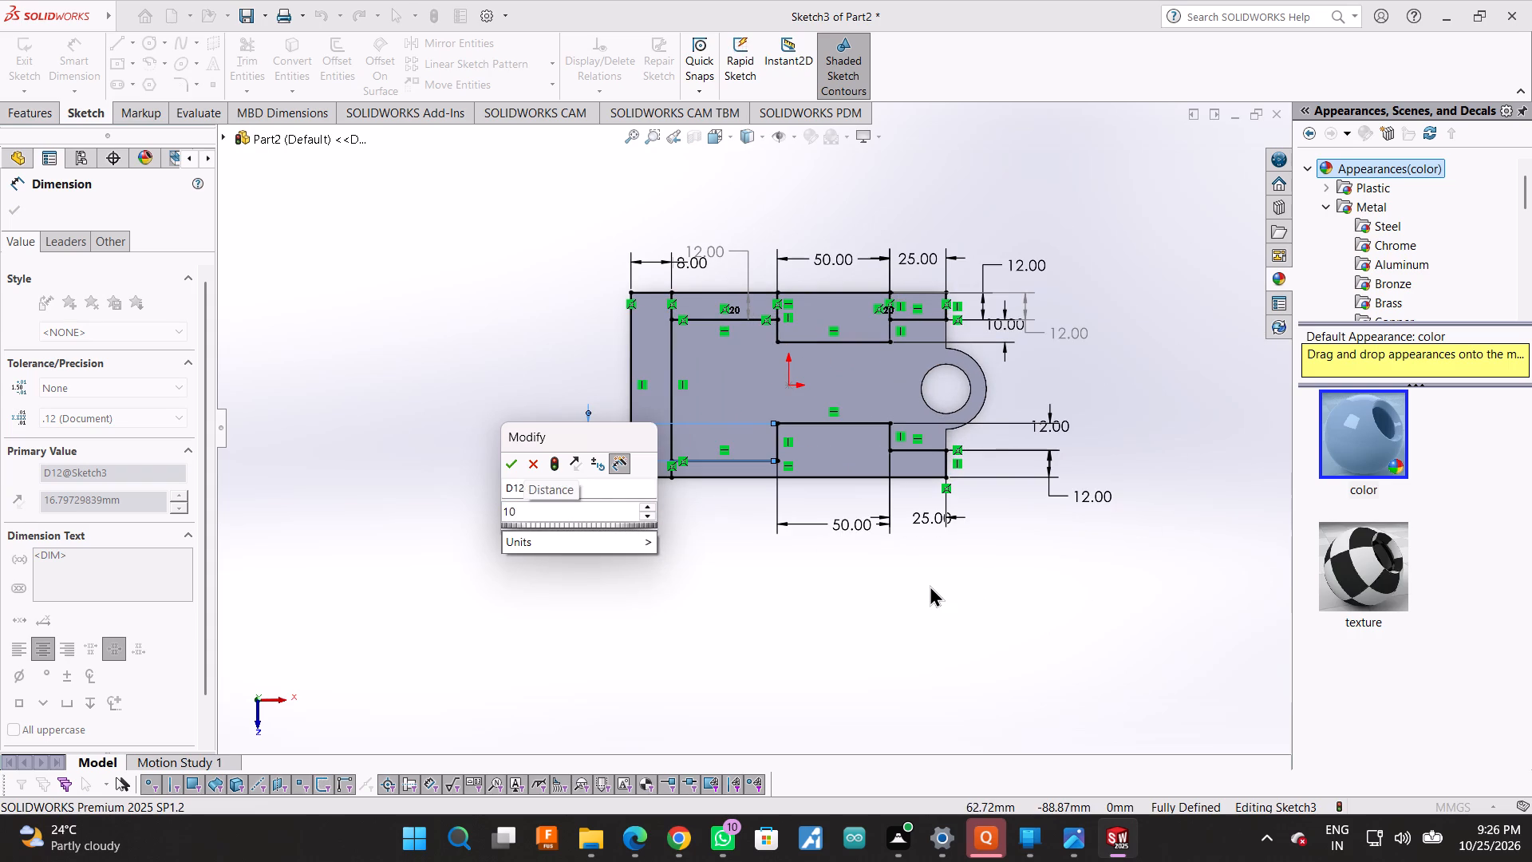
key(Return)
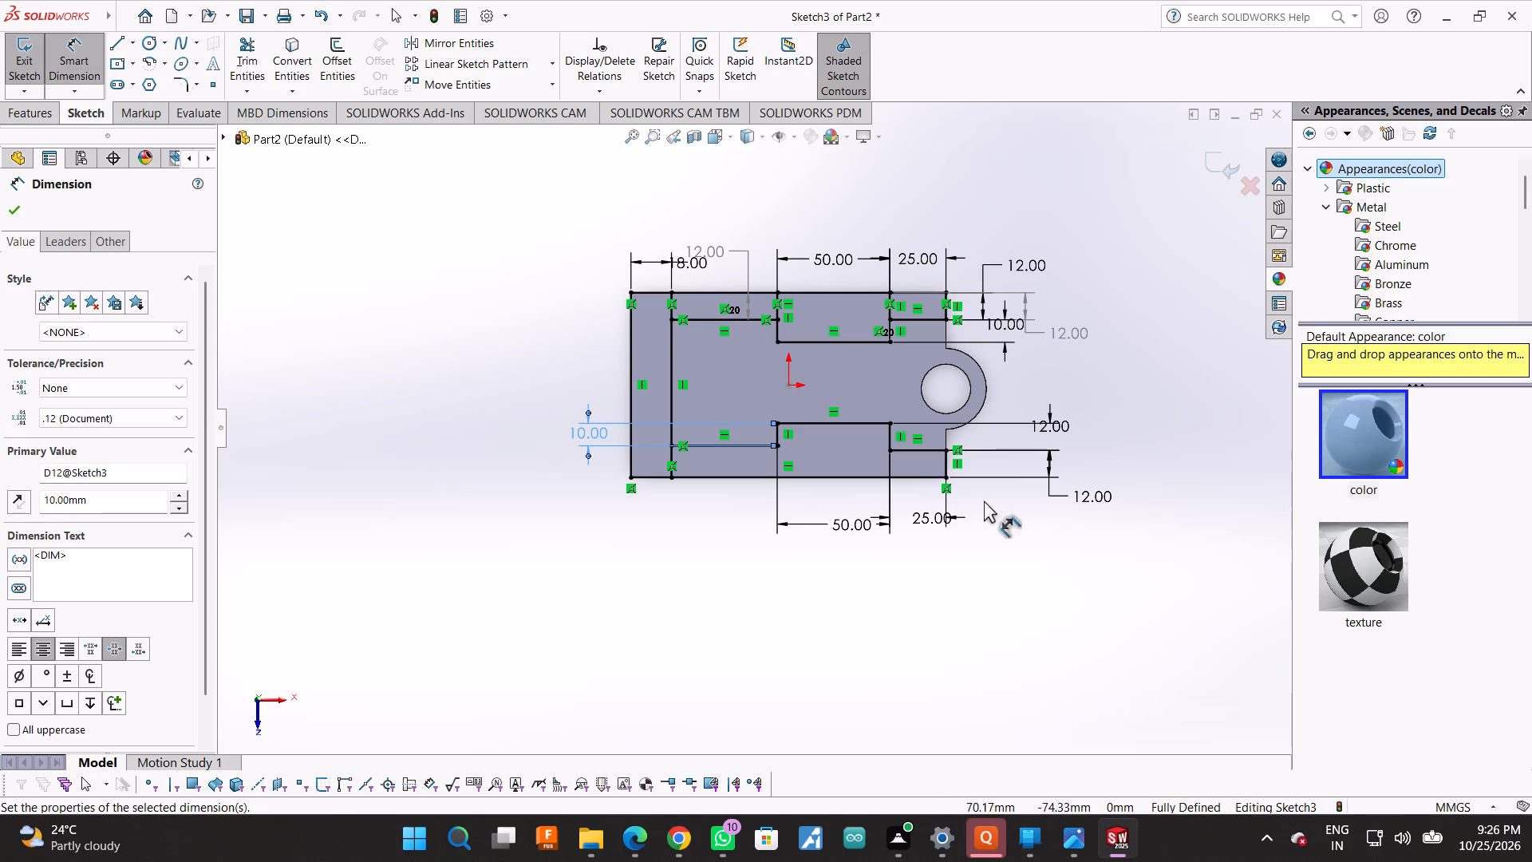
Set the height of the vertical step between the lower profile's 25 mm and 50 mm lines to 10 mm.
click(1050, 422)
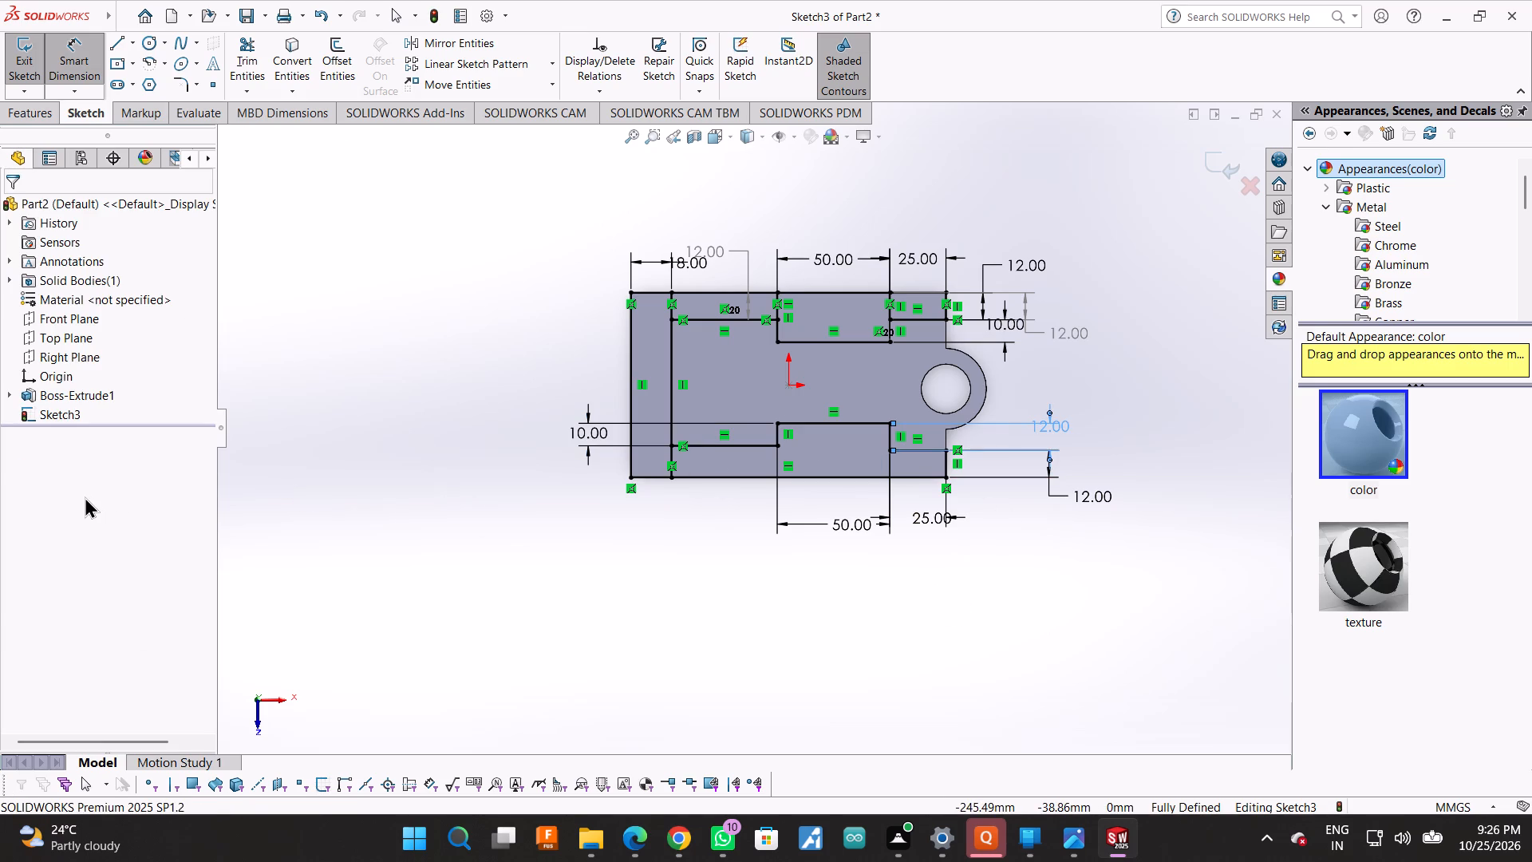
double_click(73, 509)
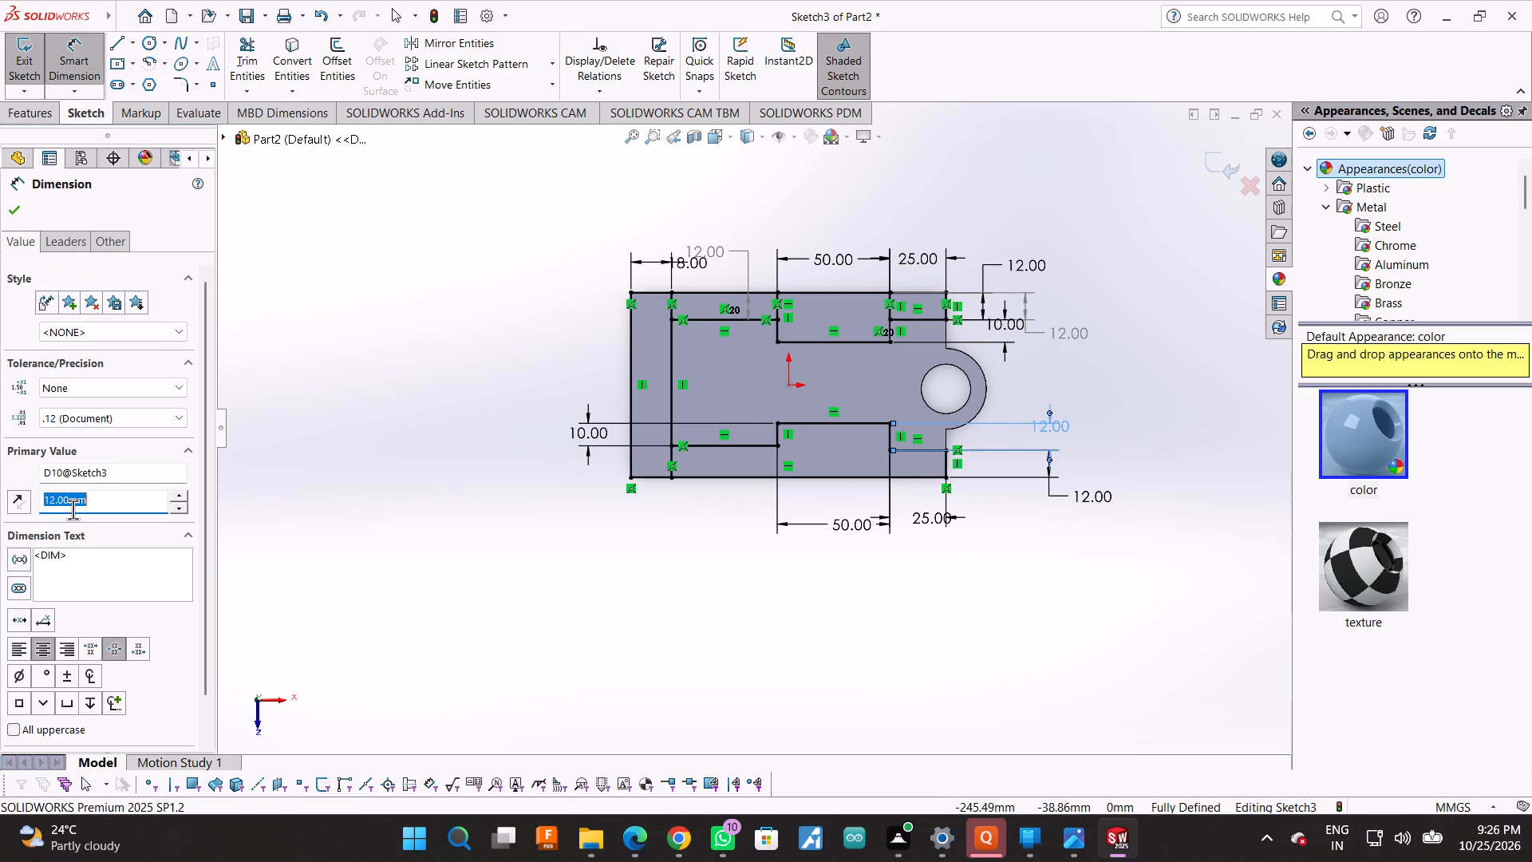
text(101)
key(Return)
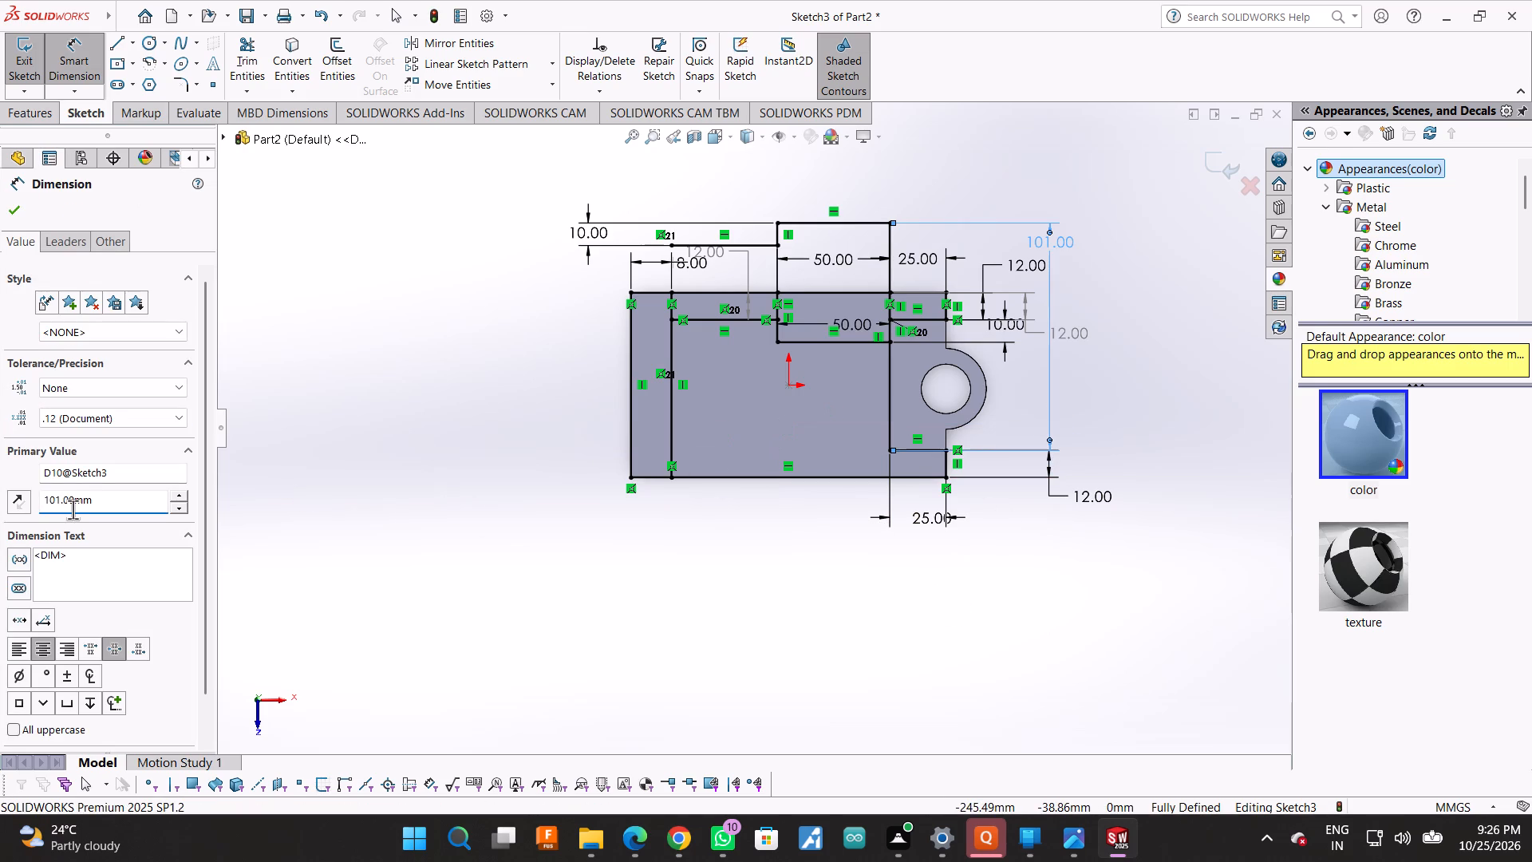
key(Right)
key(Right)
key(Right)
key(BackSpace)
key(Return)
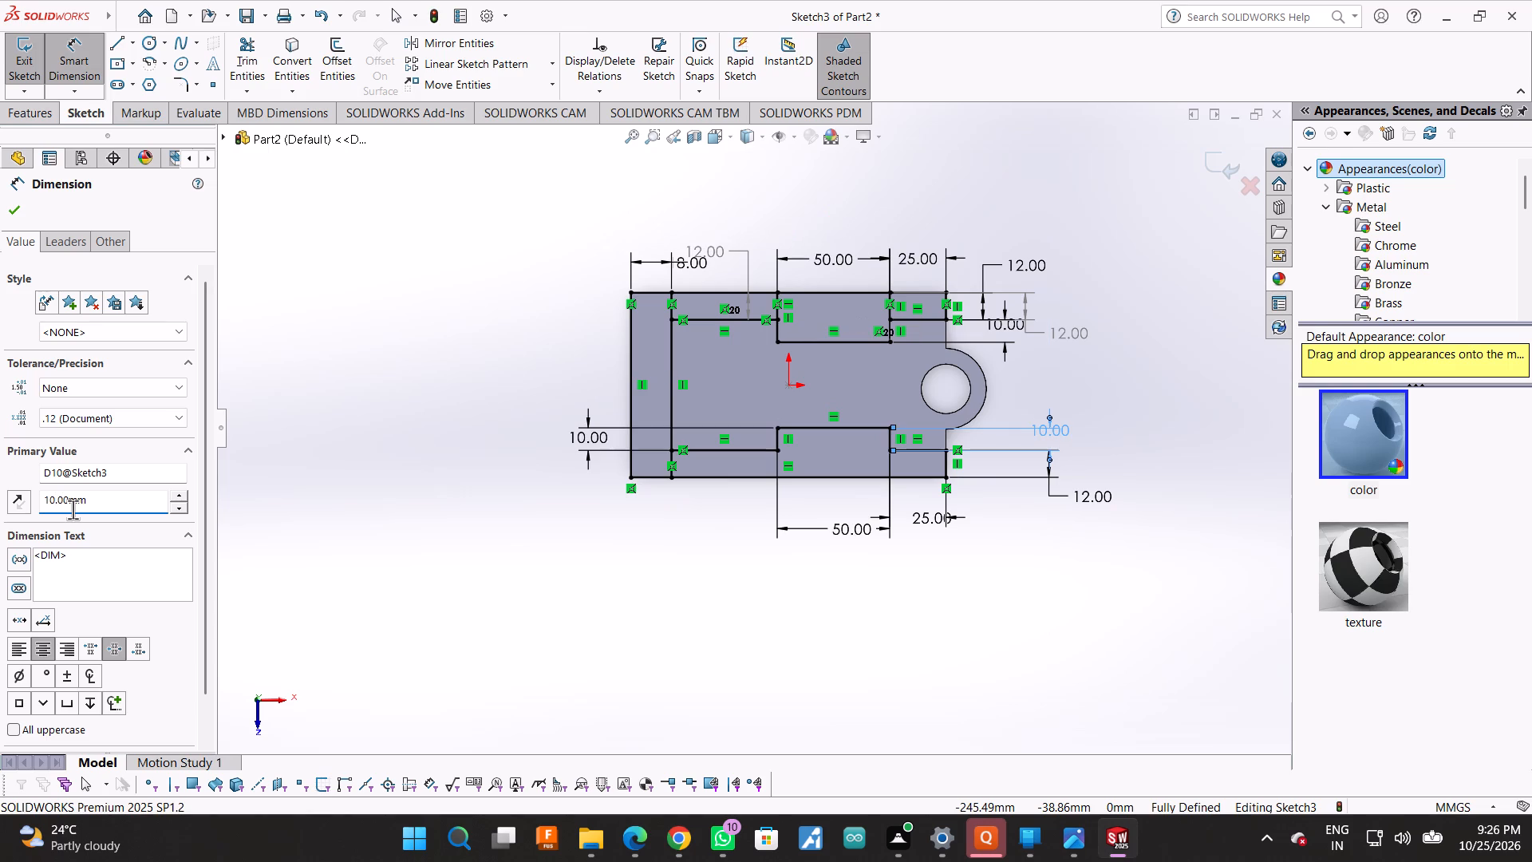
Add a driven 12 mm dimension between the lower profile's horizontal line beside the 18 mm strip and the base's lower edge.
click(1157, 378)
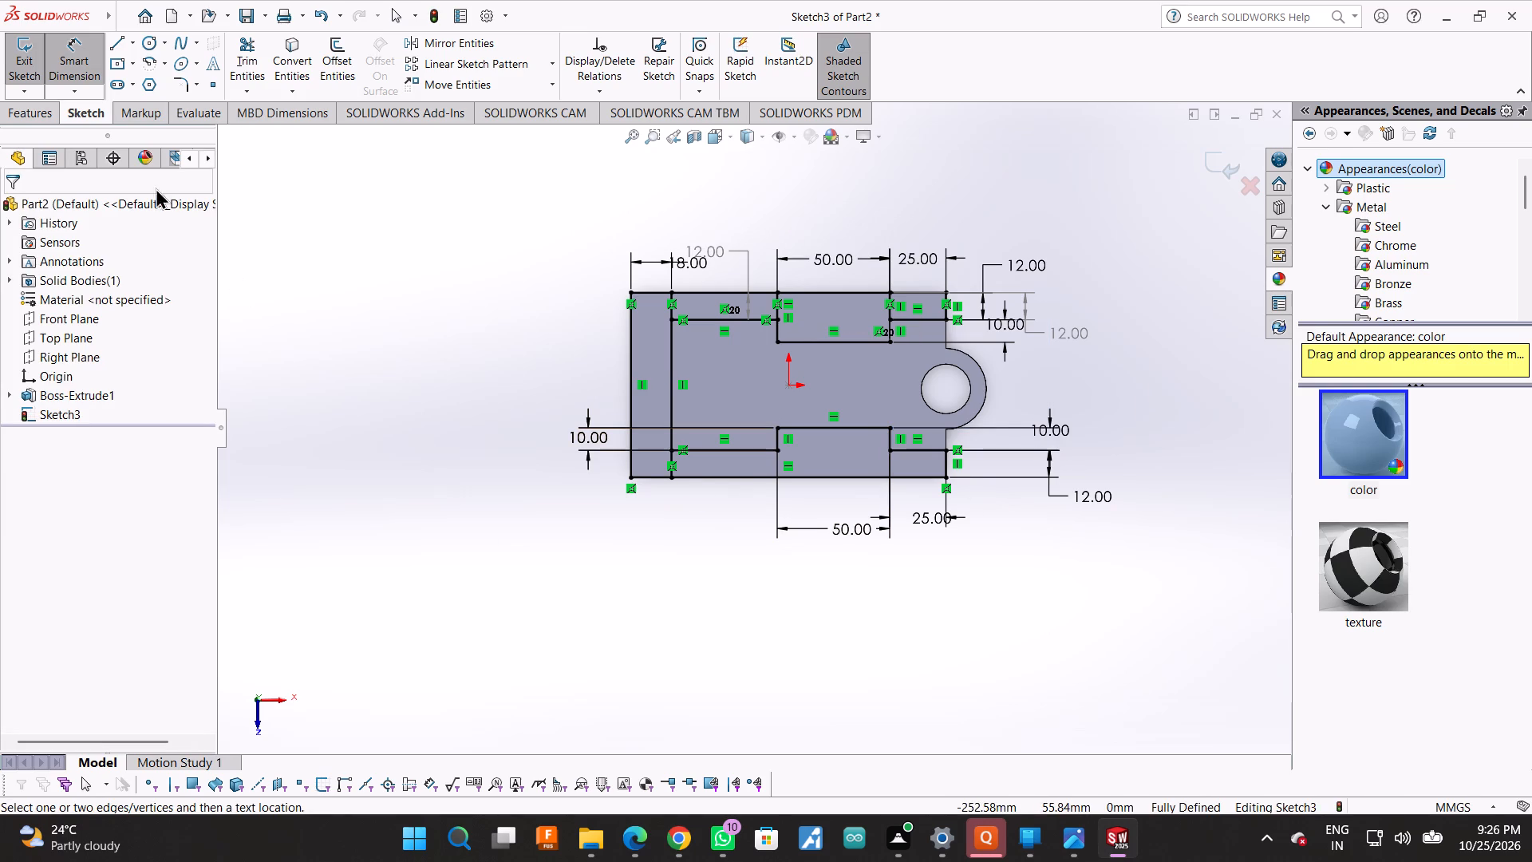
scroll(822, 512, down, 1)
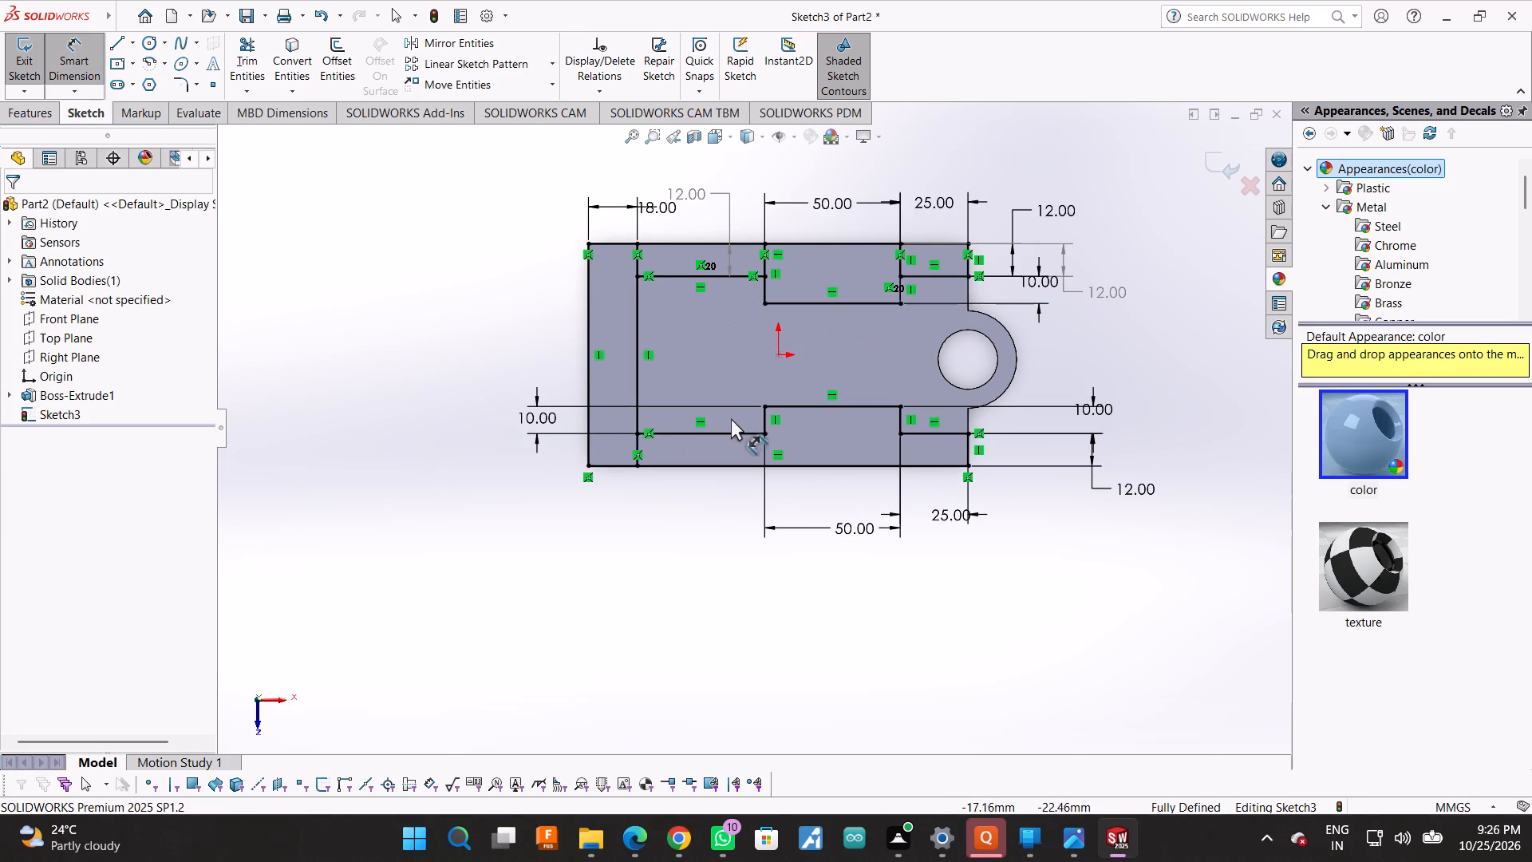
click(729, 433)
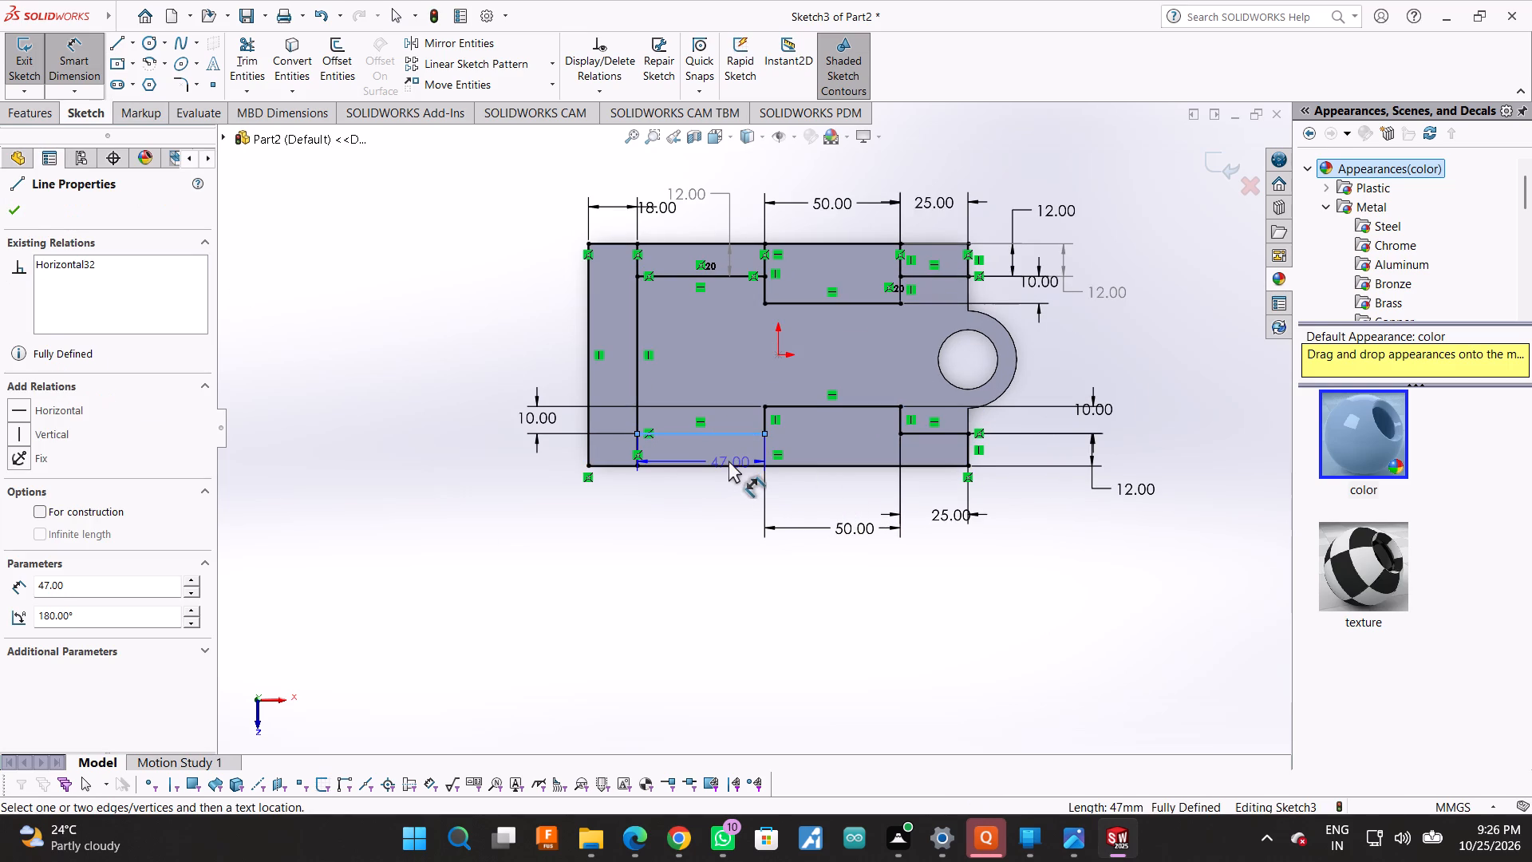
click(732, 462)
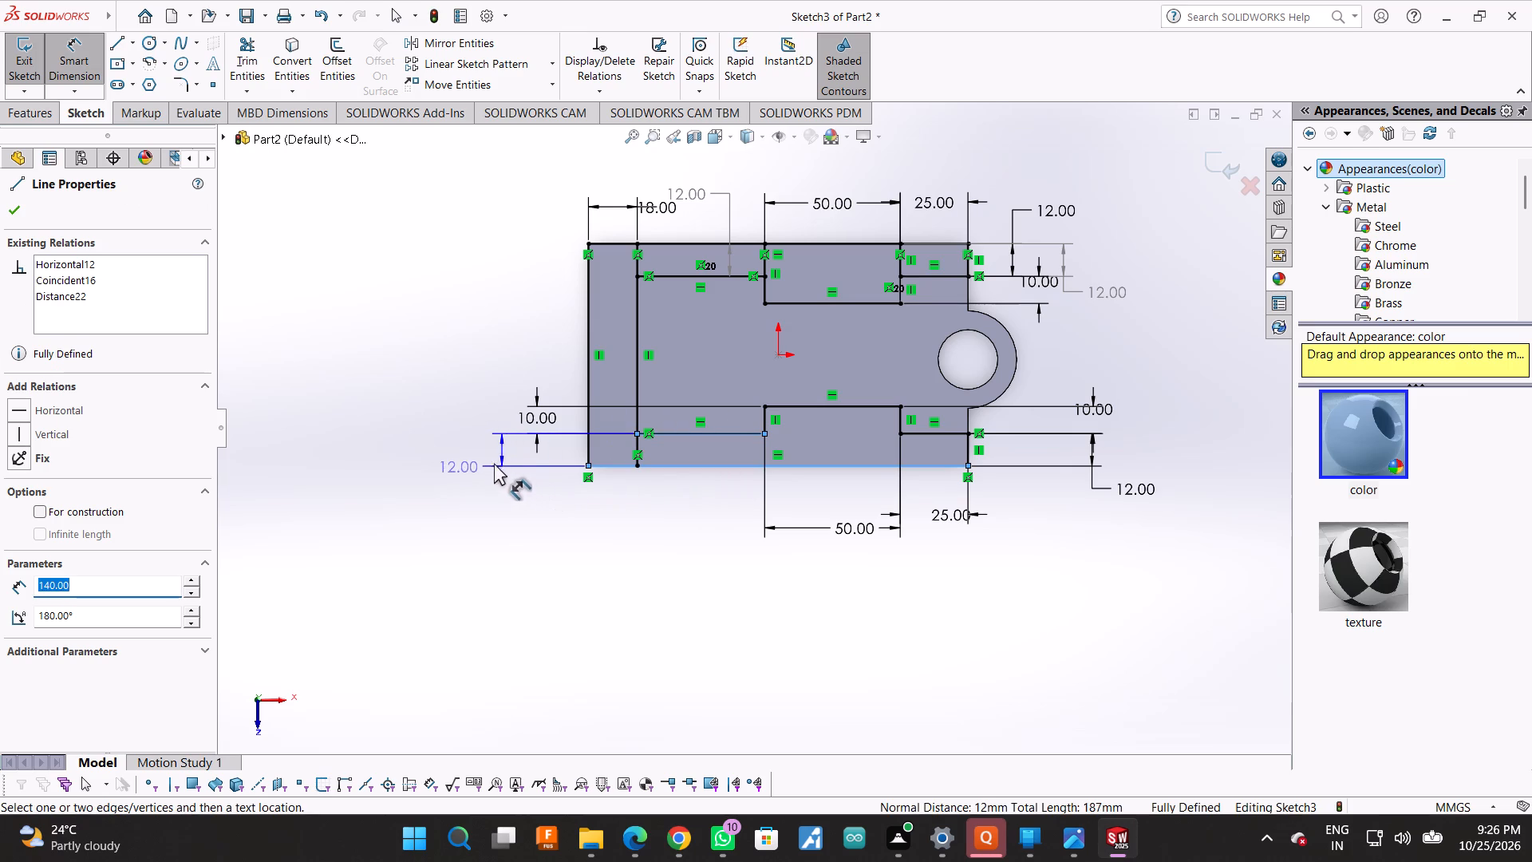
click(482, 462)
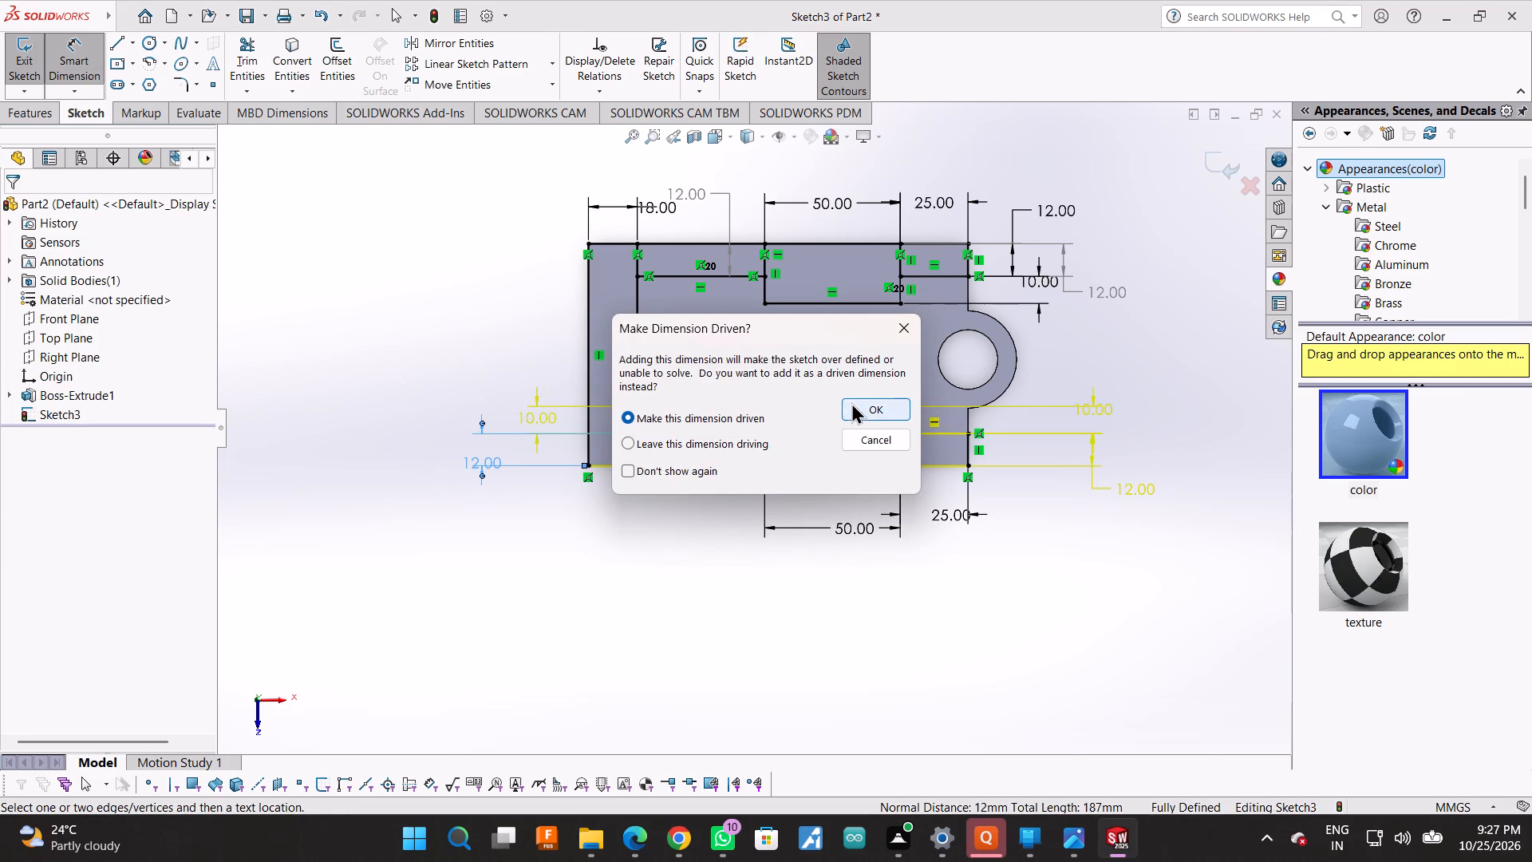
click(851, 402)
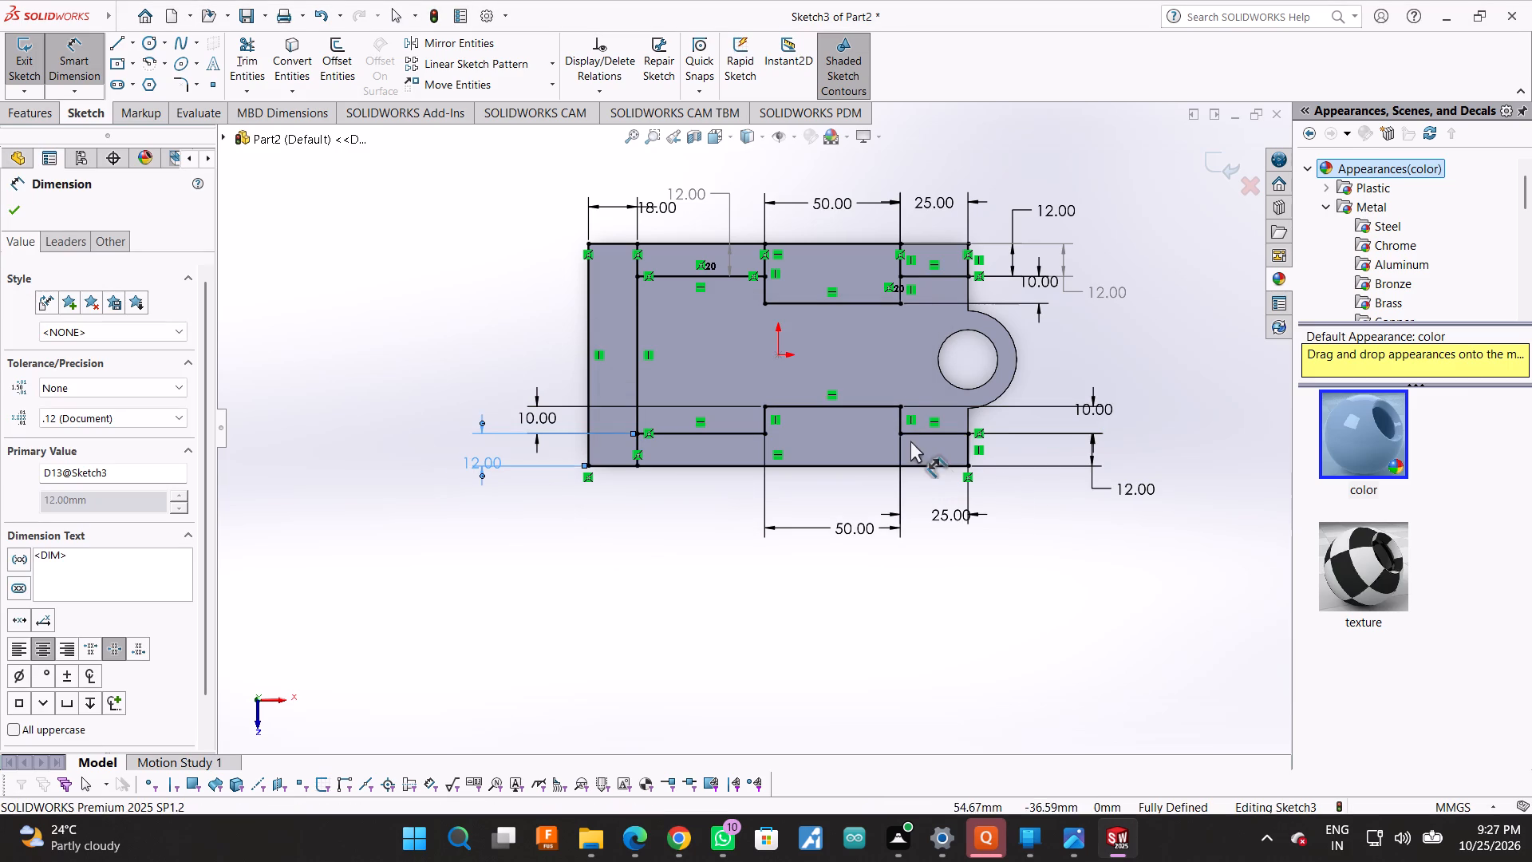
Add a driven 47 mm length dimension to the lower profile's horizontal line beside the 18 mm strip.
click(729, 431)
click(728, 505)
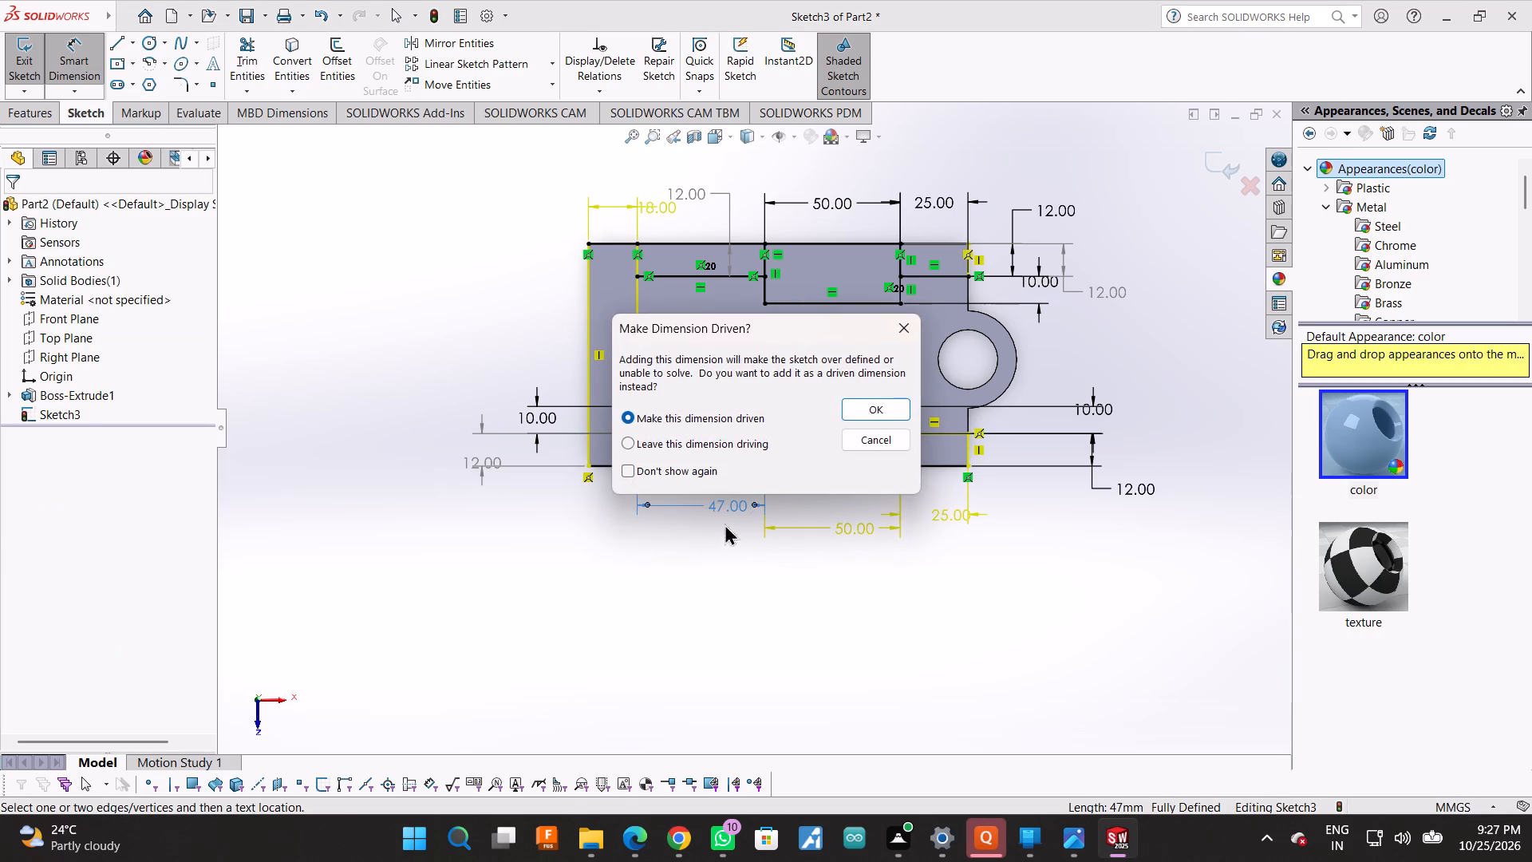
click(851, 404)
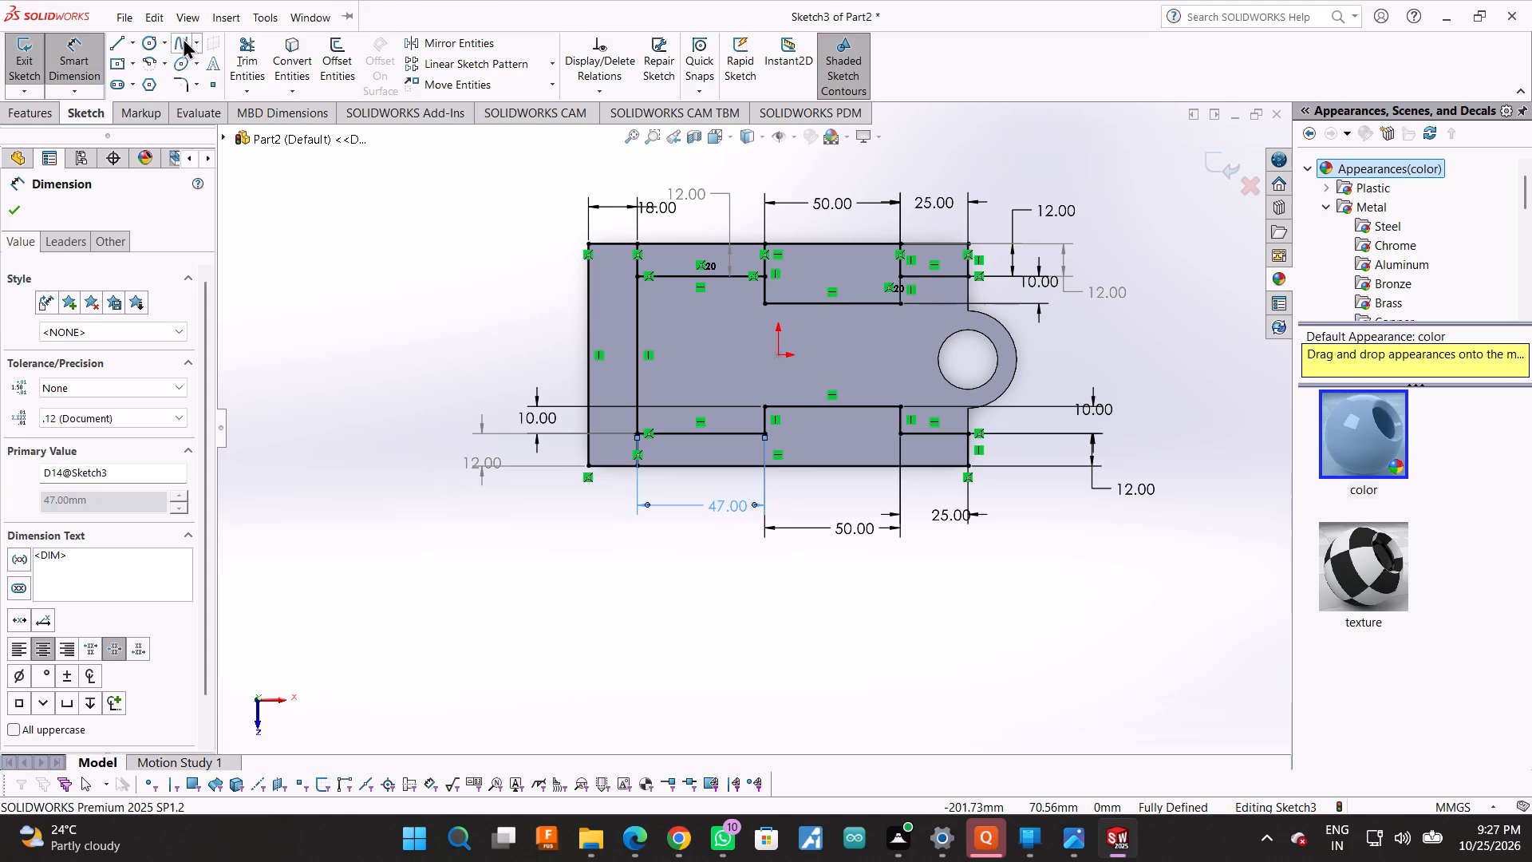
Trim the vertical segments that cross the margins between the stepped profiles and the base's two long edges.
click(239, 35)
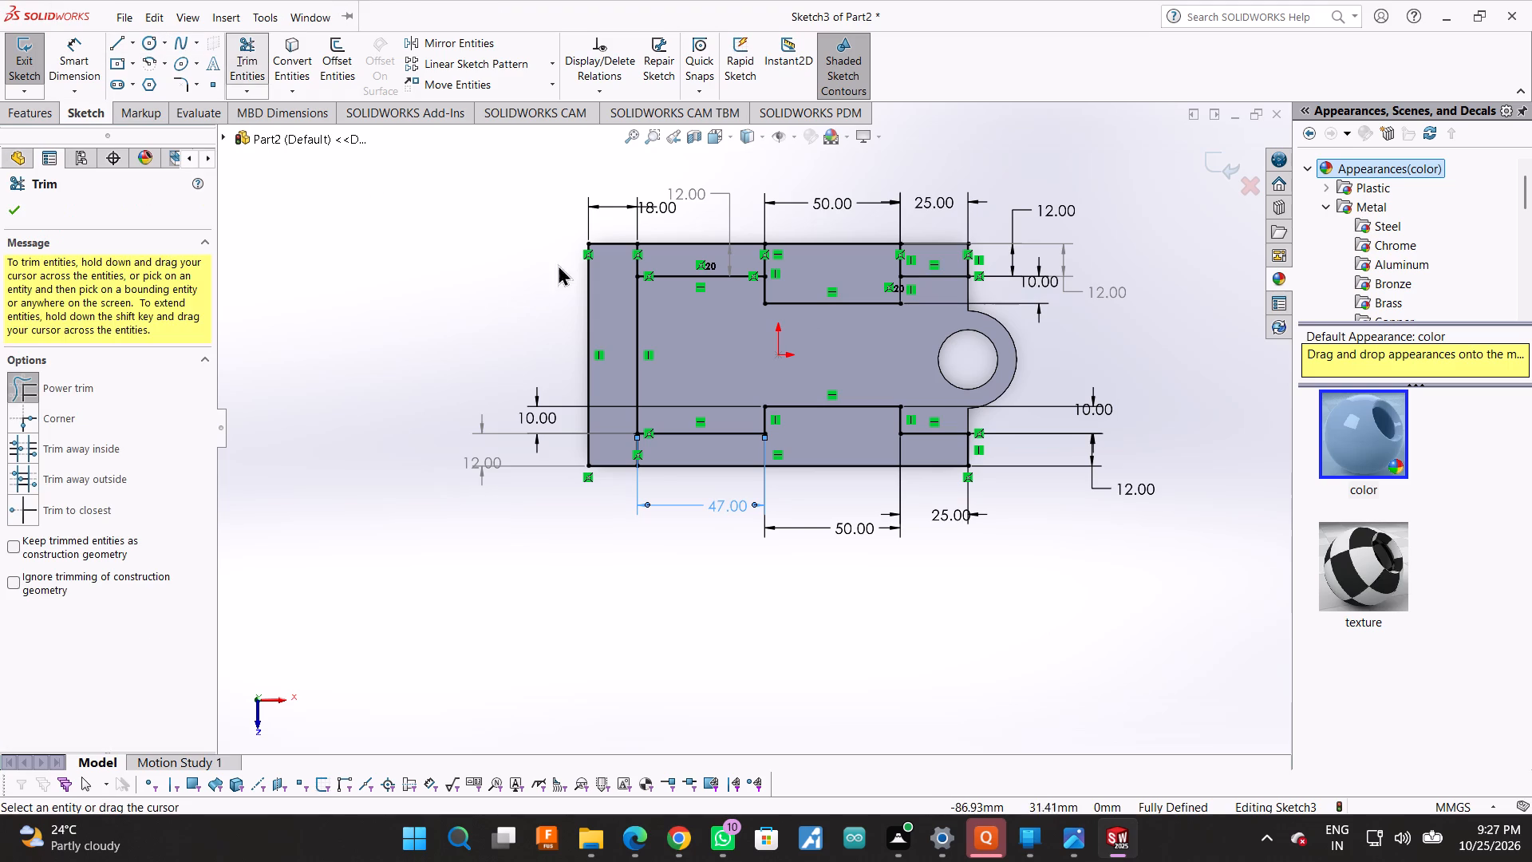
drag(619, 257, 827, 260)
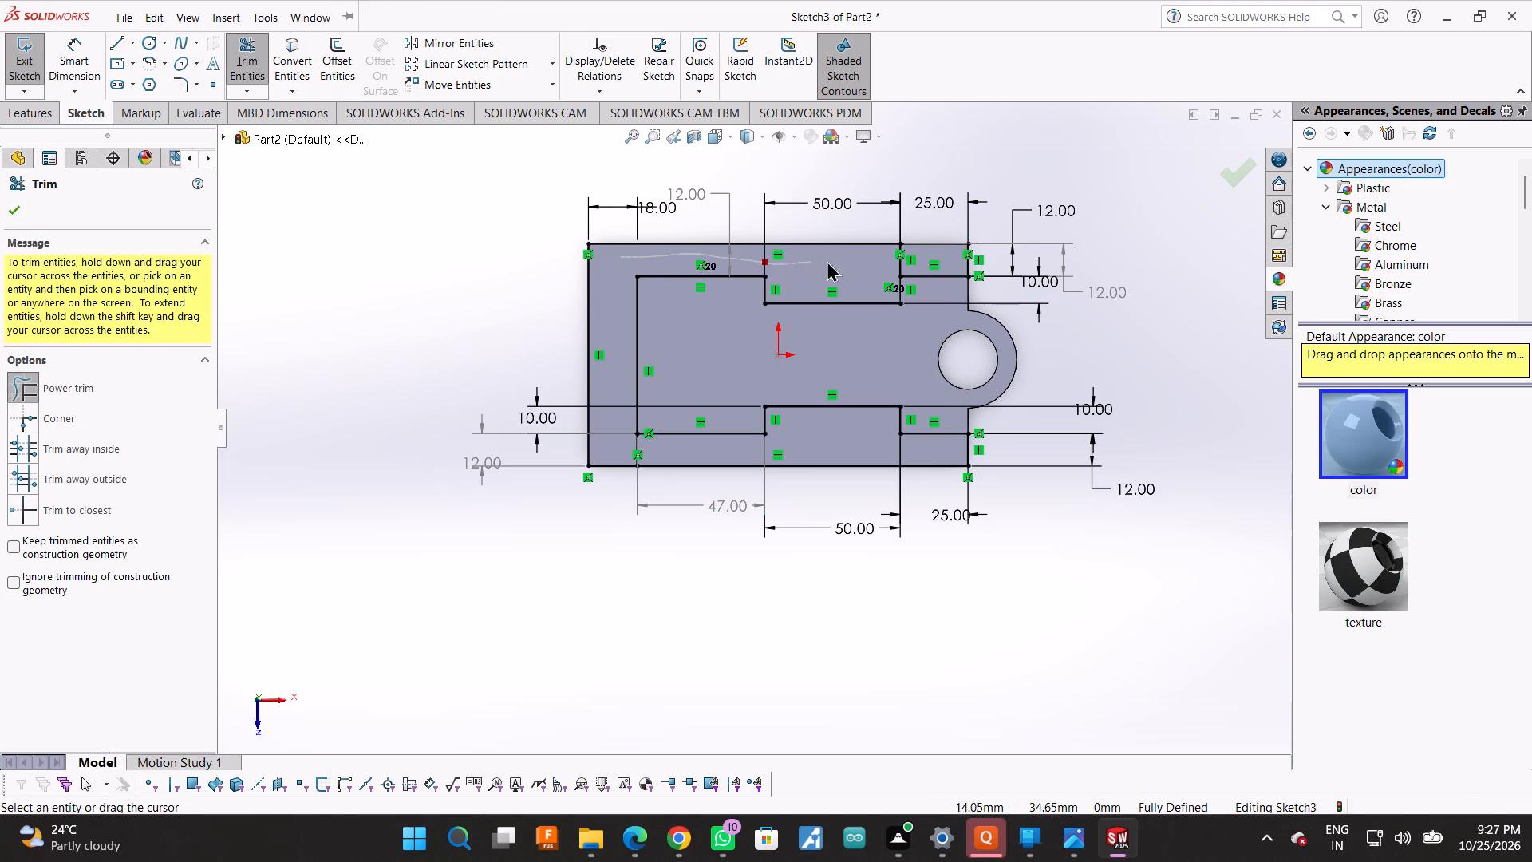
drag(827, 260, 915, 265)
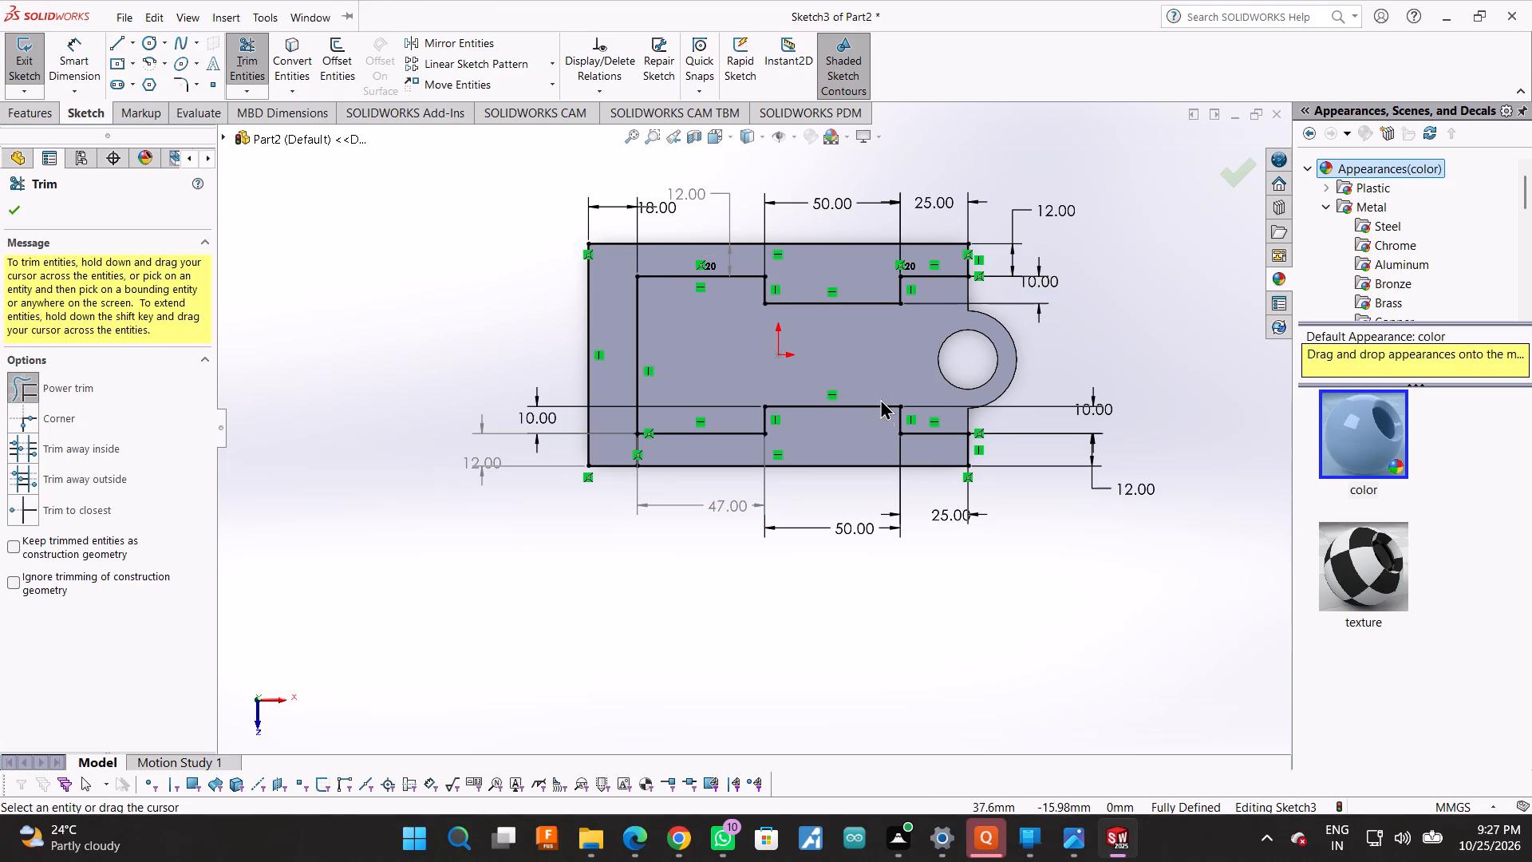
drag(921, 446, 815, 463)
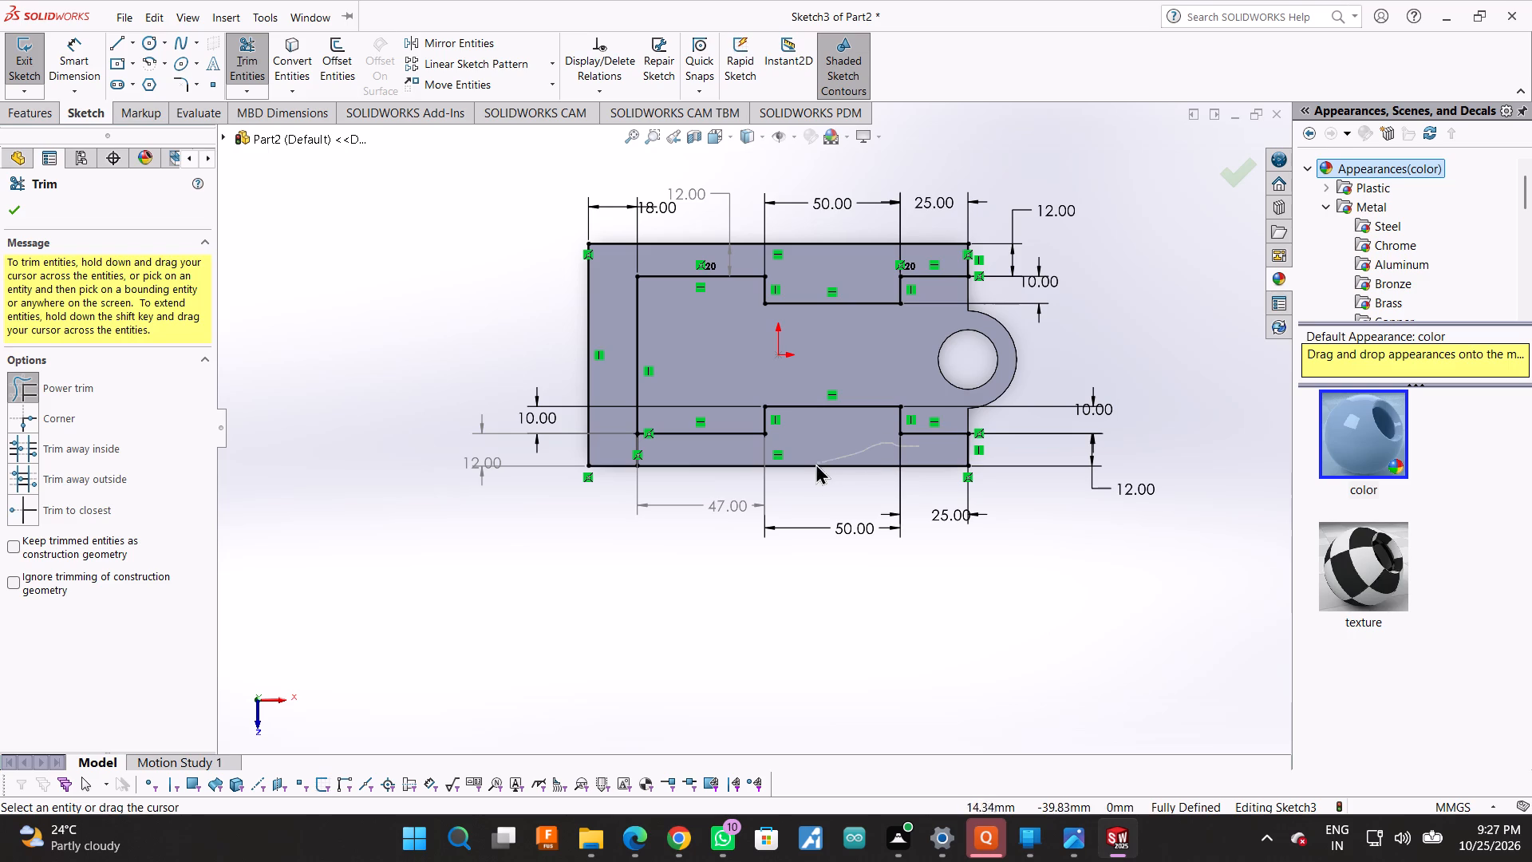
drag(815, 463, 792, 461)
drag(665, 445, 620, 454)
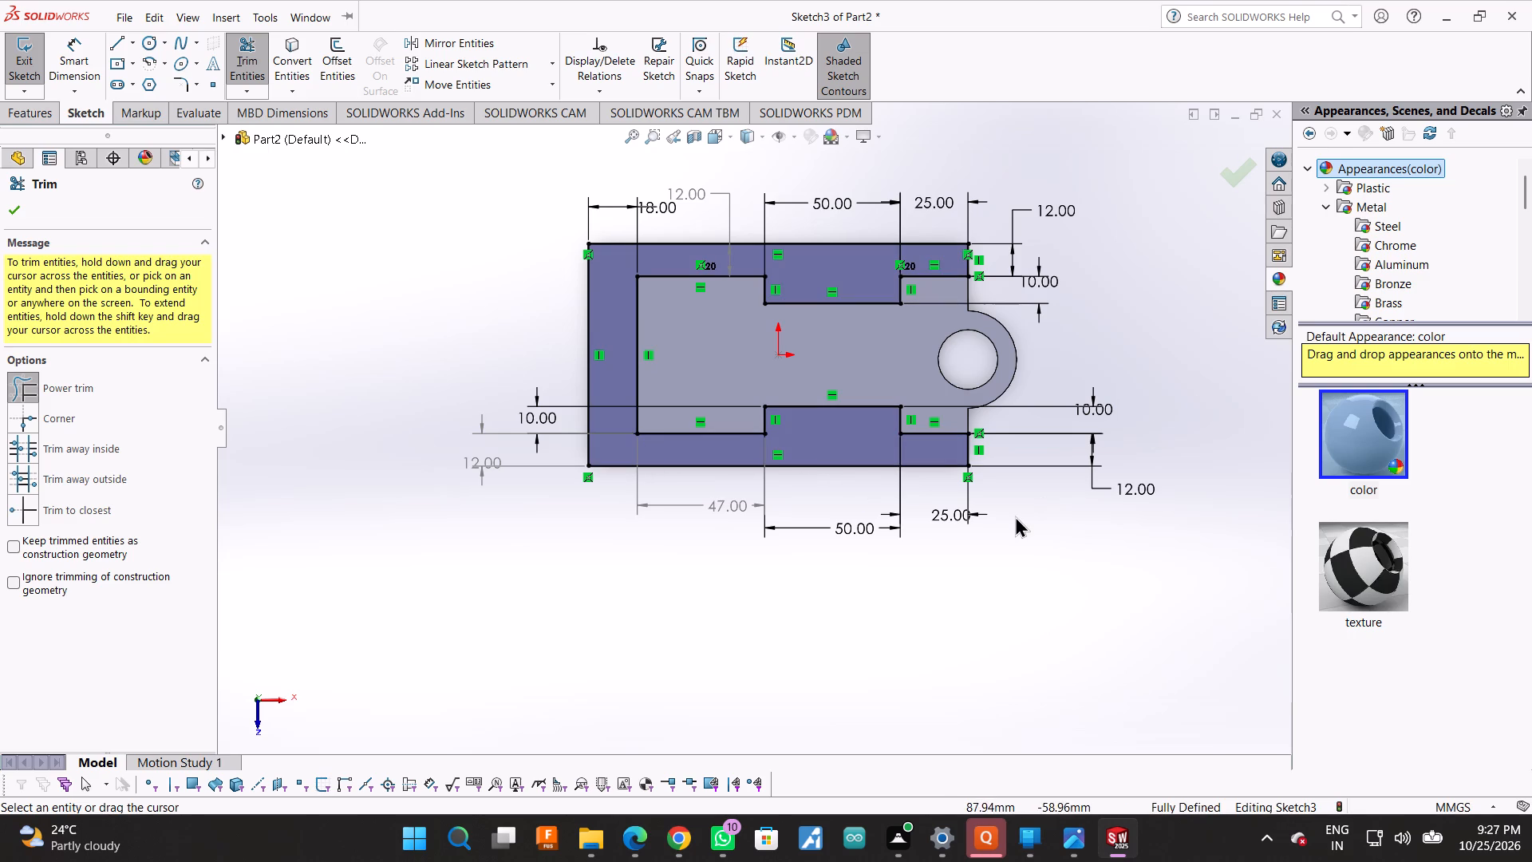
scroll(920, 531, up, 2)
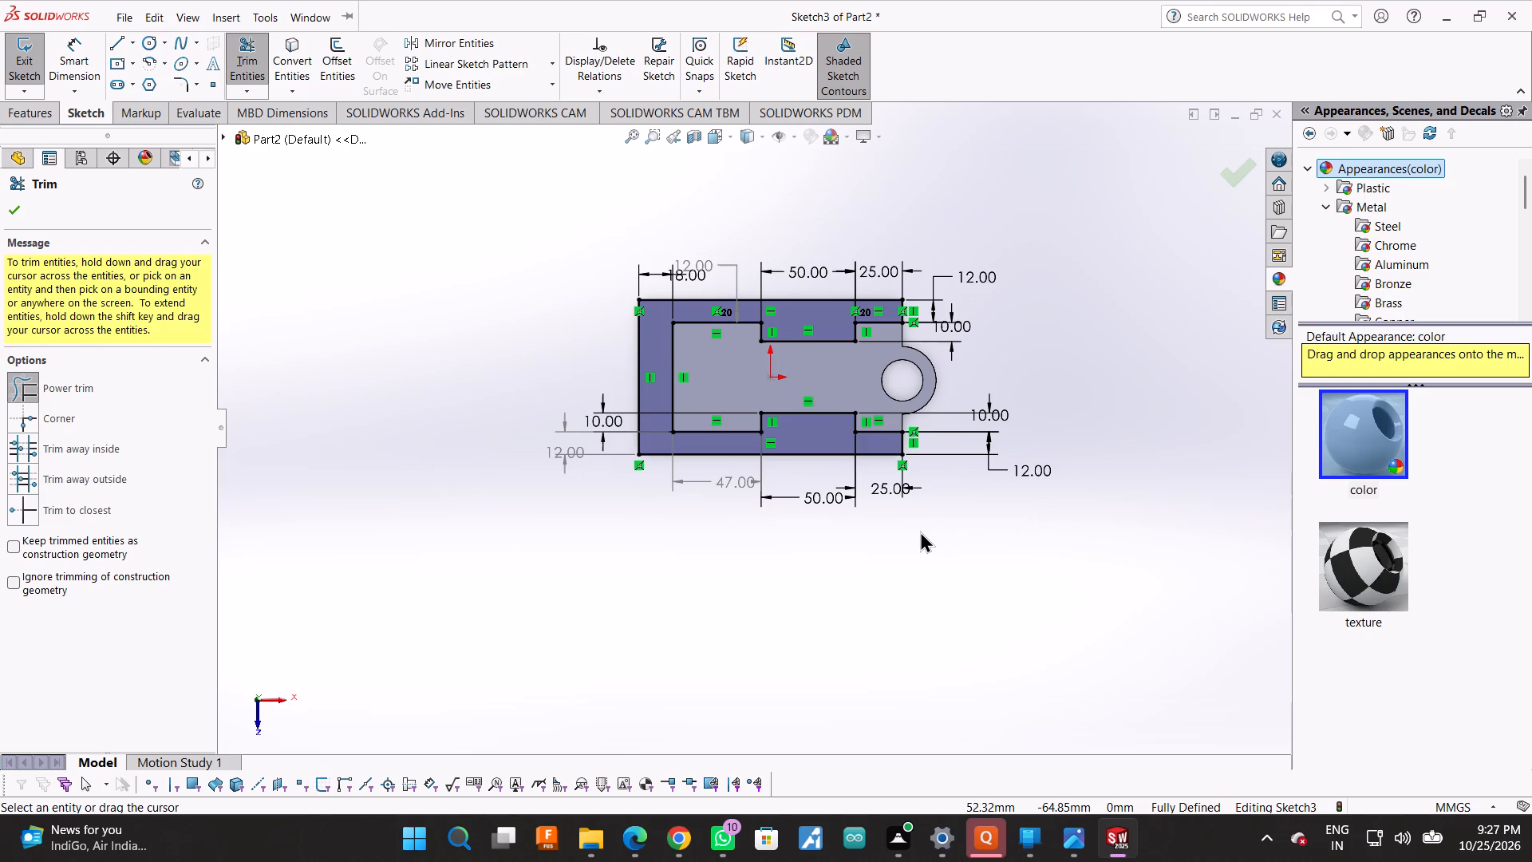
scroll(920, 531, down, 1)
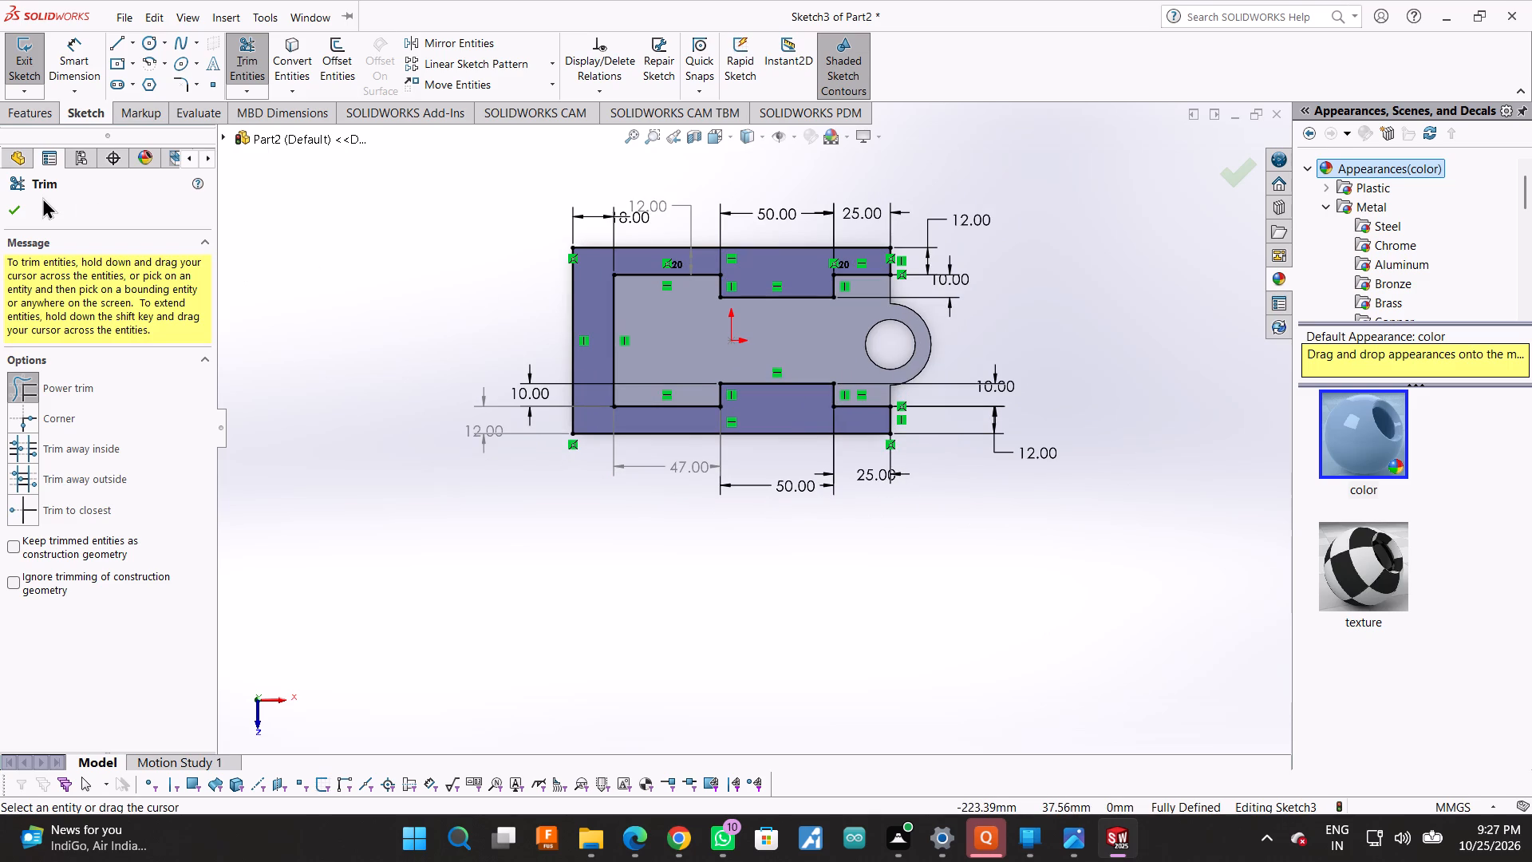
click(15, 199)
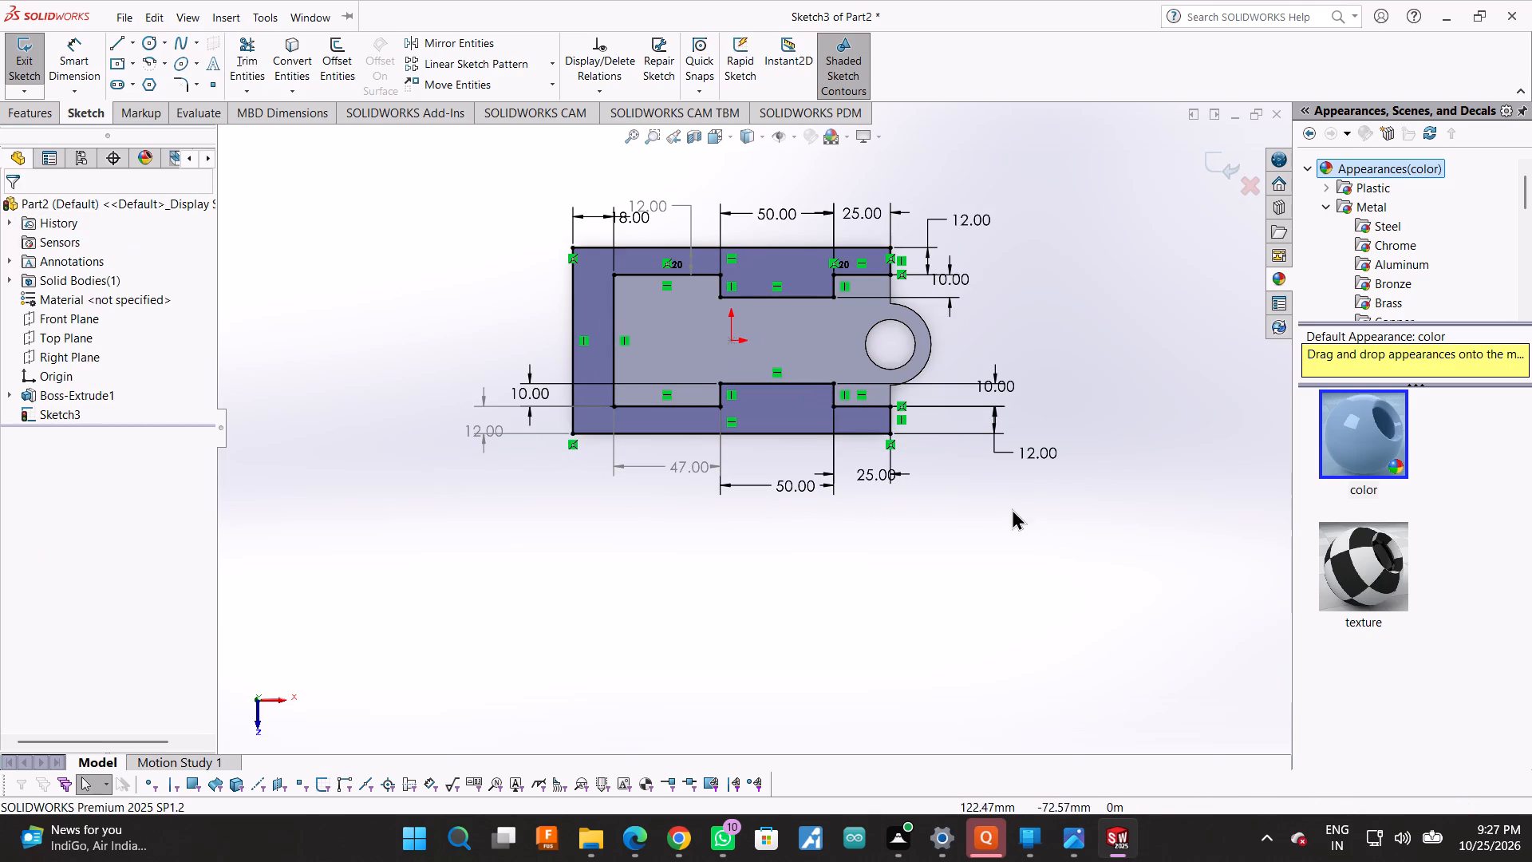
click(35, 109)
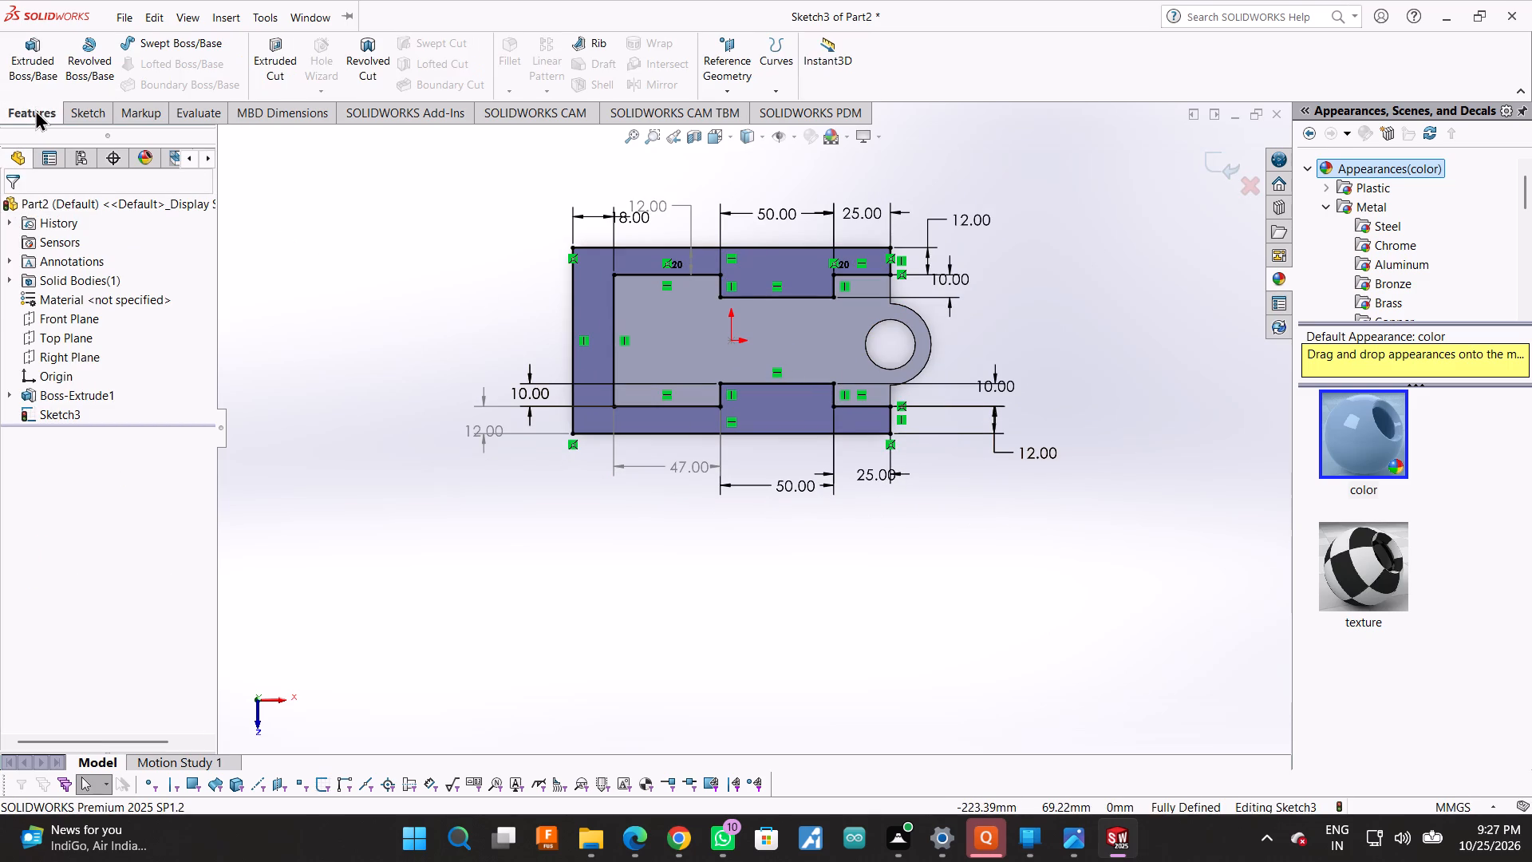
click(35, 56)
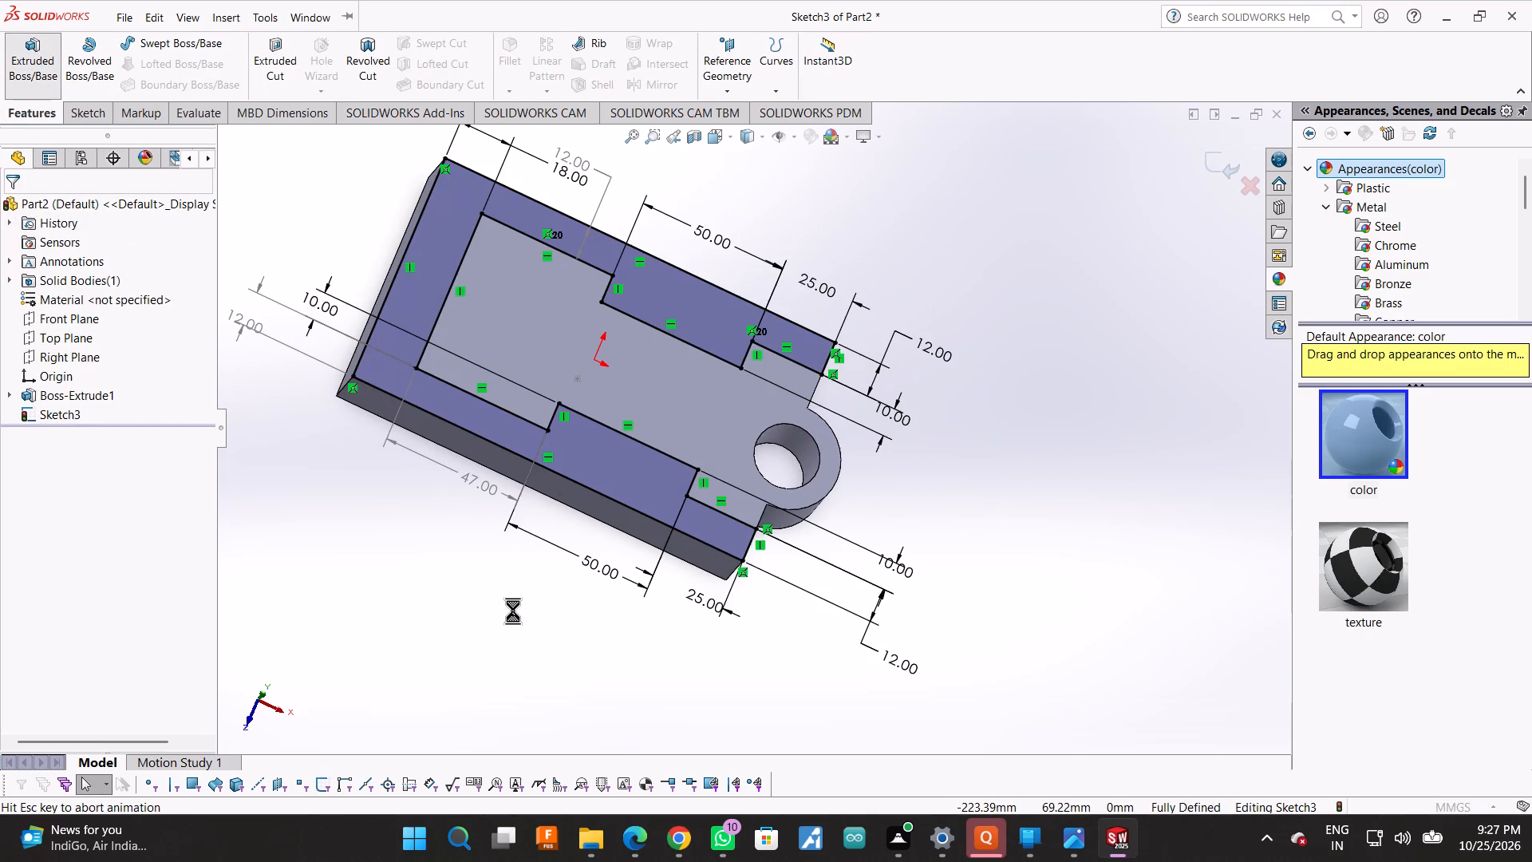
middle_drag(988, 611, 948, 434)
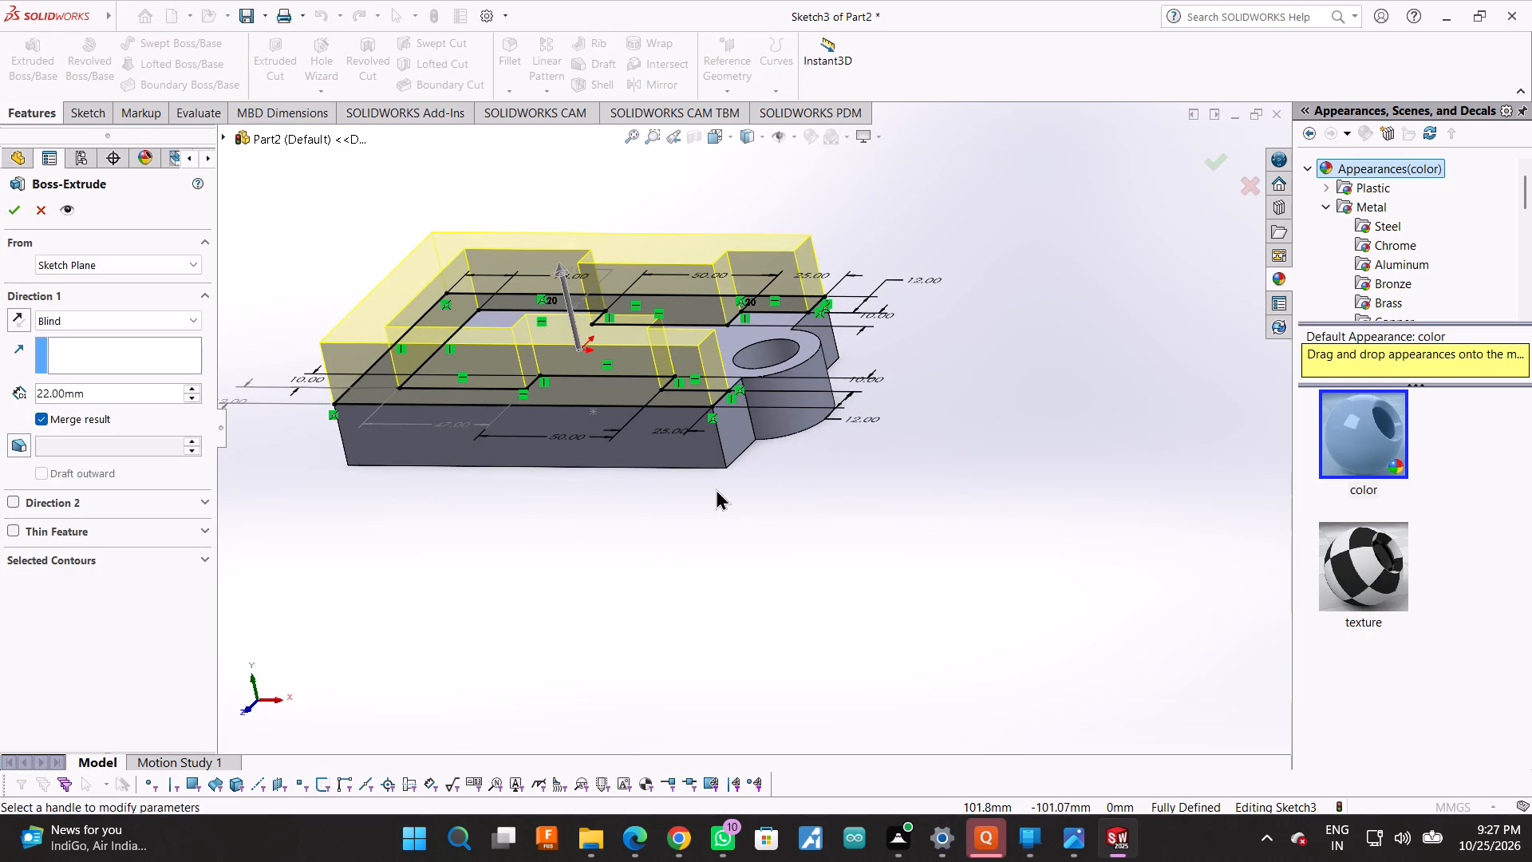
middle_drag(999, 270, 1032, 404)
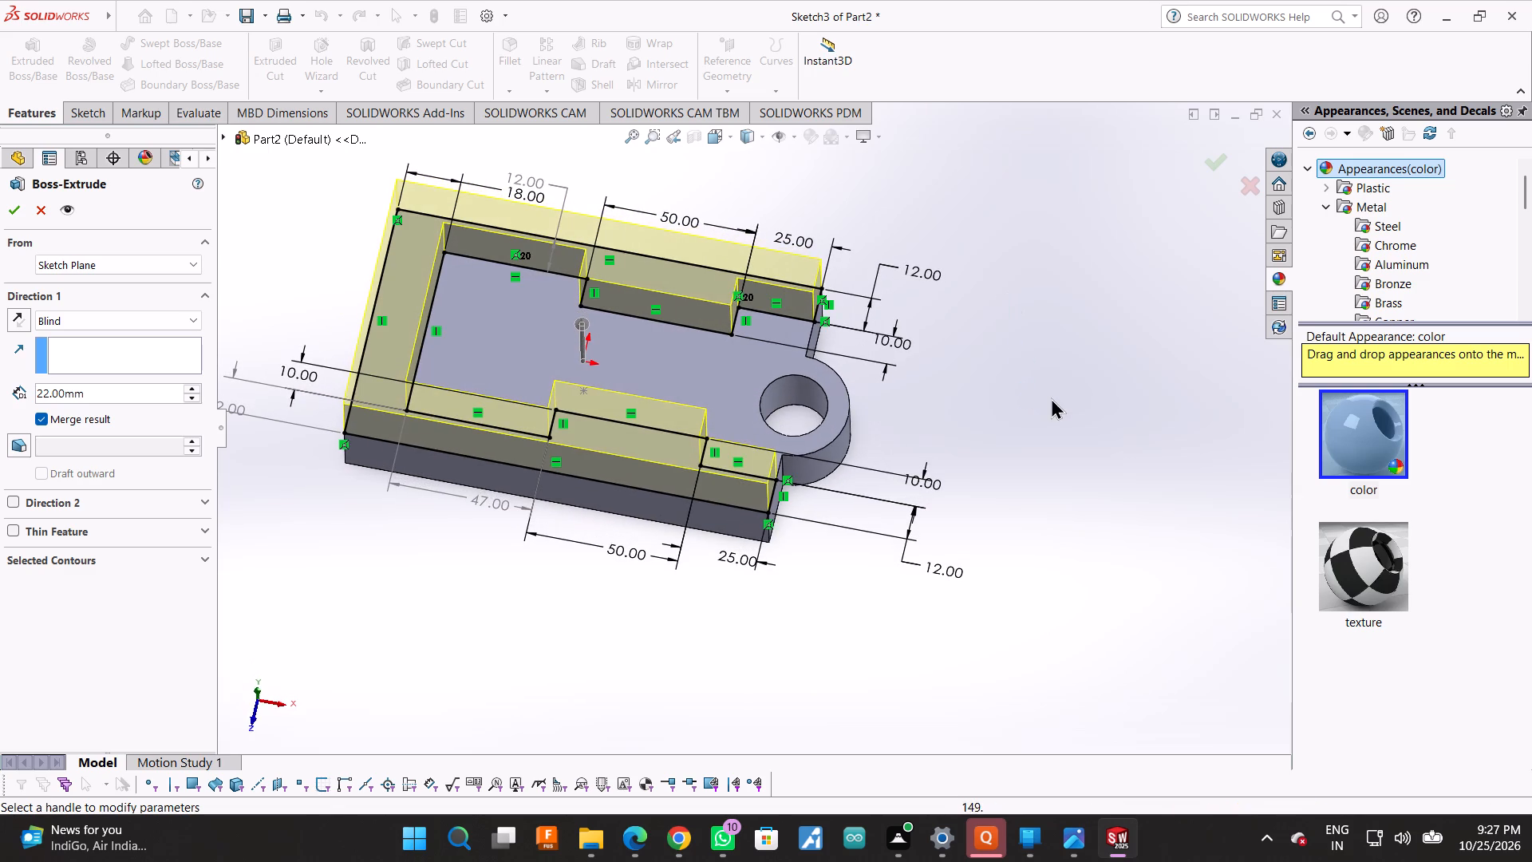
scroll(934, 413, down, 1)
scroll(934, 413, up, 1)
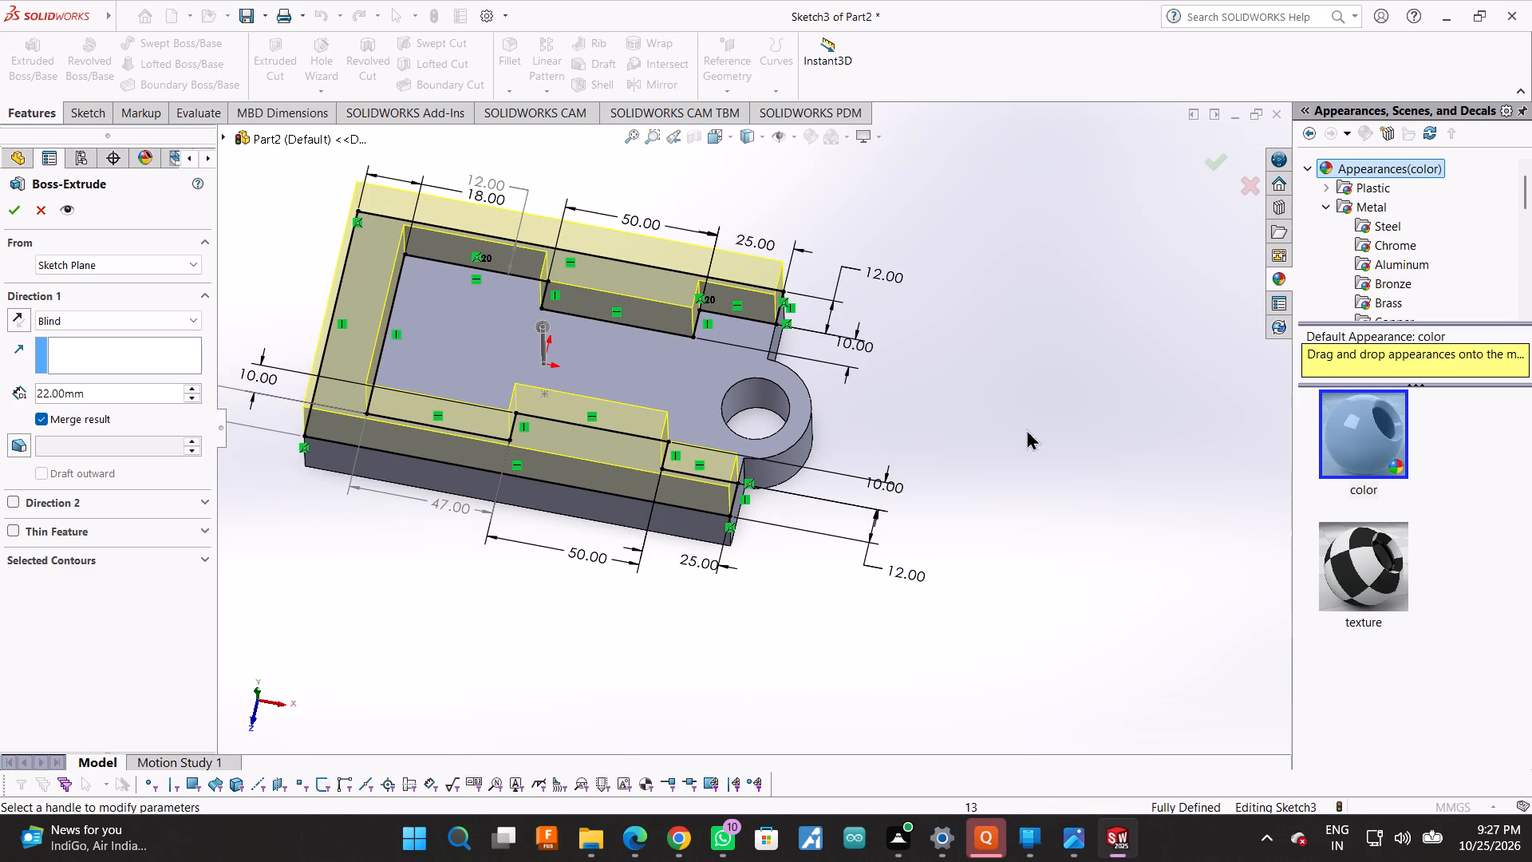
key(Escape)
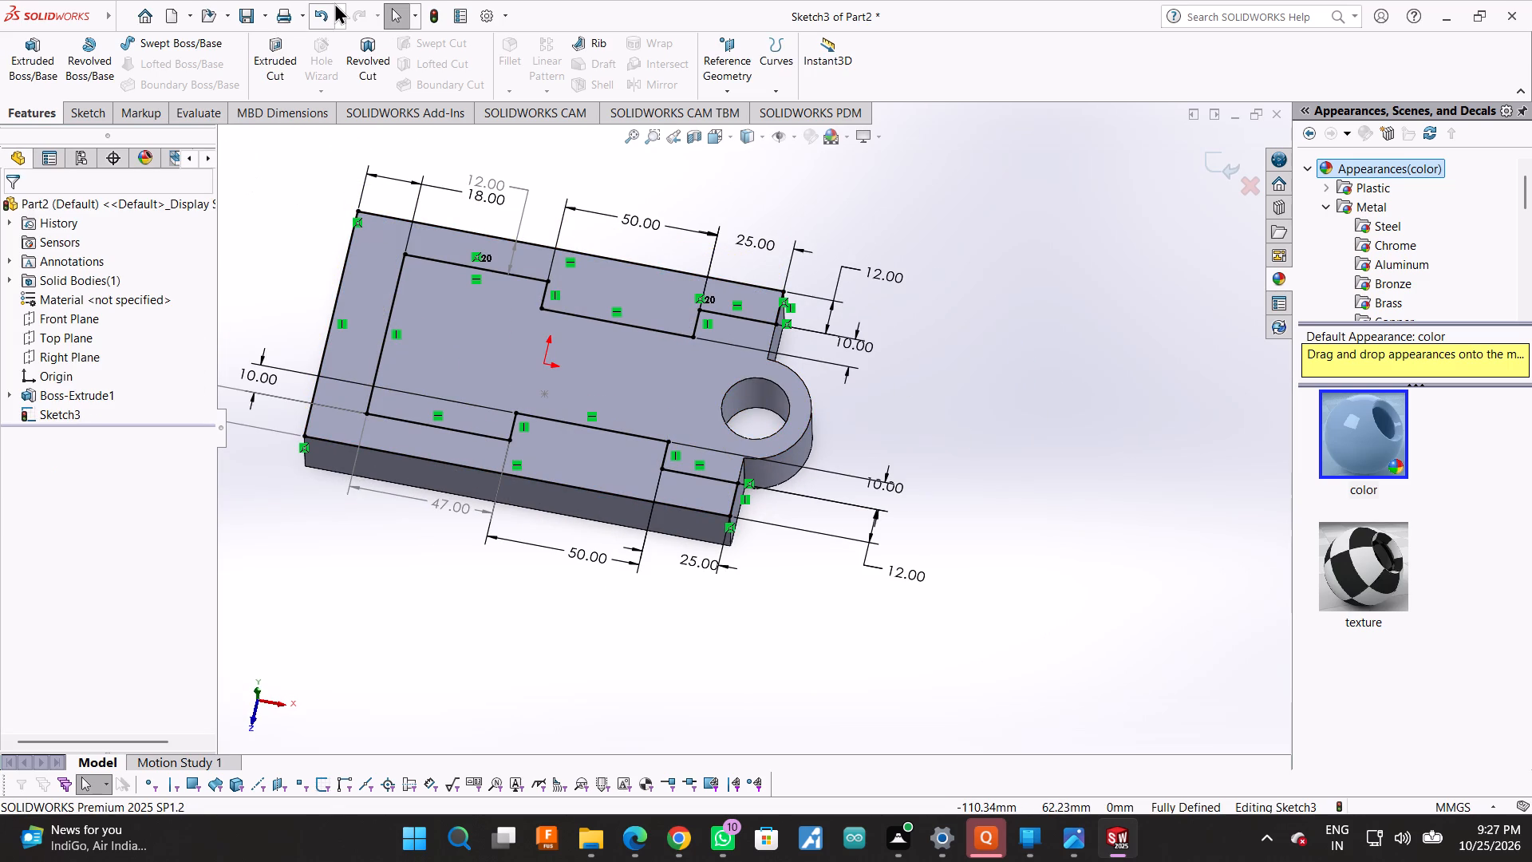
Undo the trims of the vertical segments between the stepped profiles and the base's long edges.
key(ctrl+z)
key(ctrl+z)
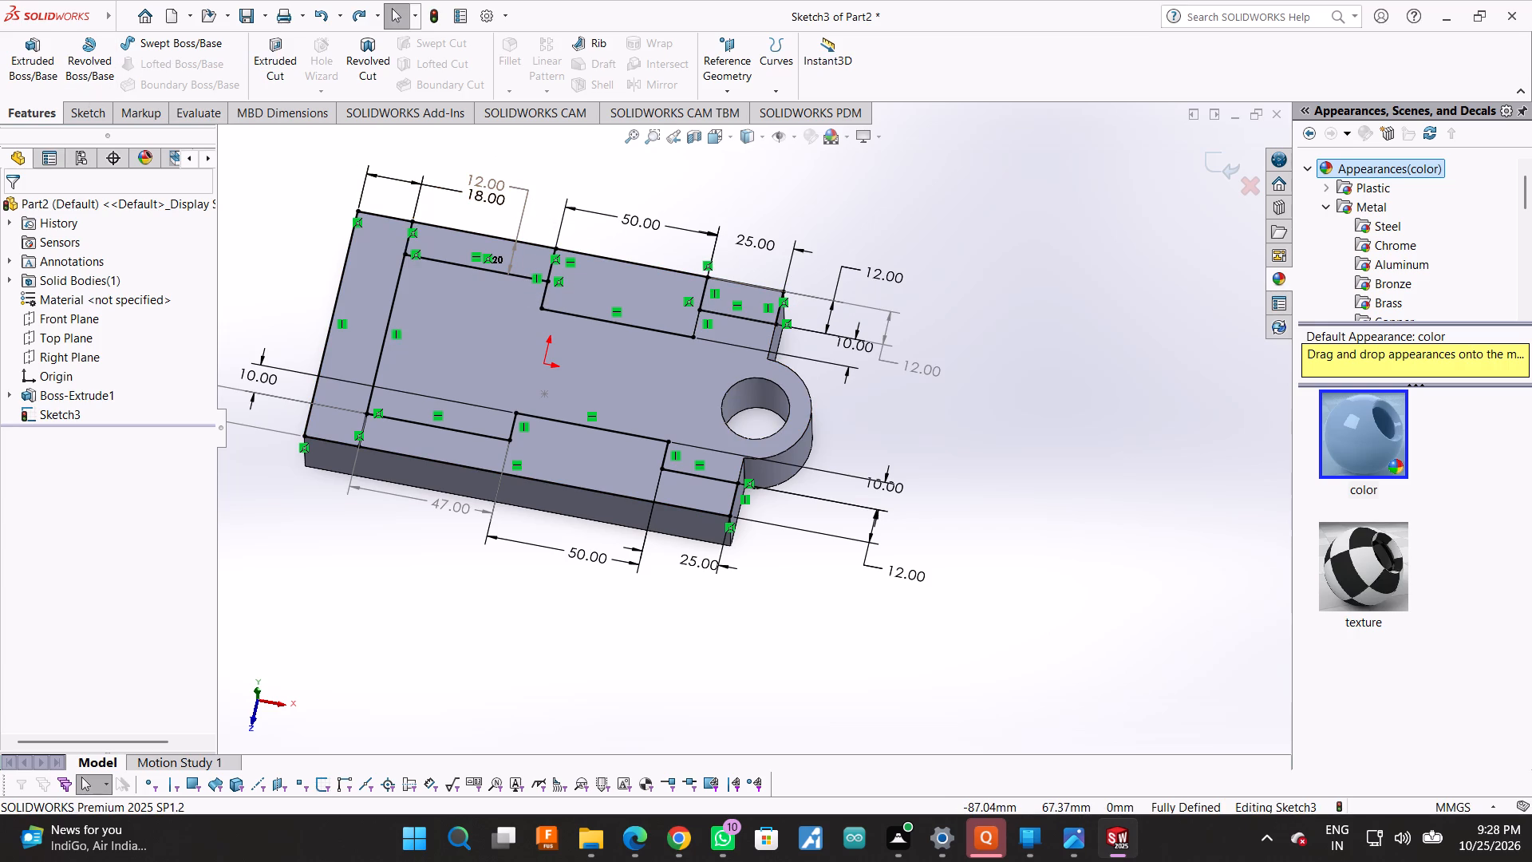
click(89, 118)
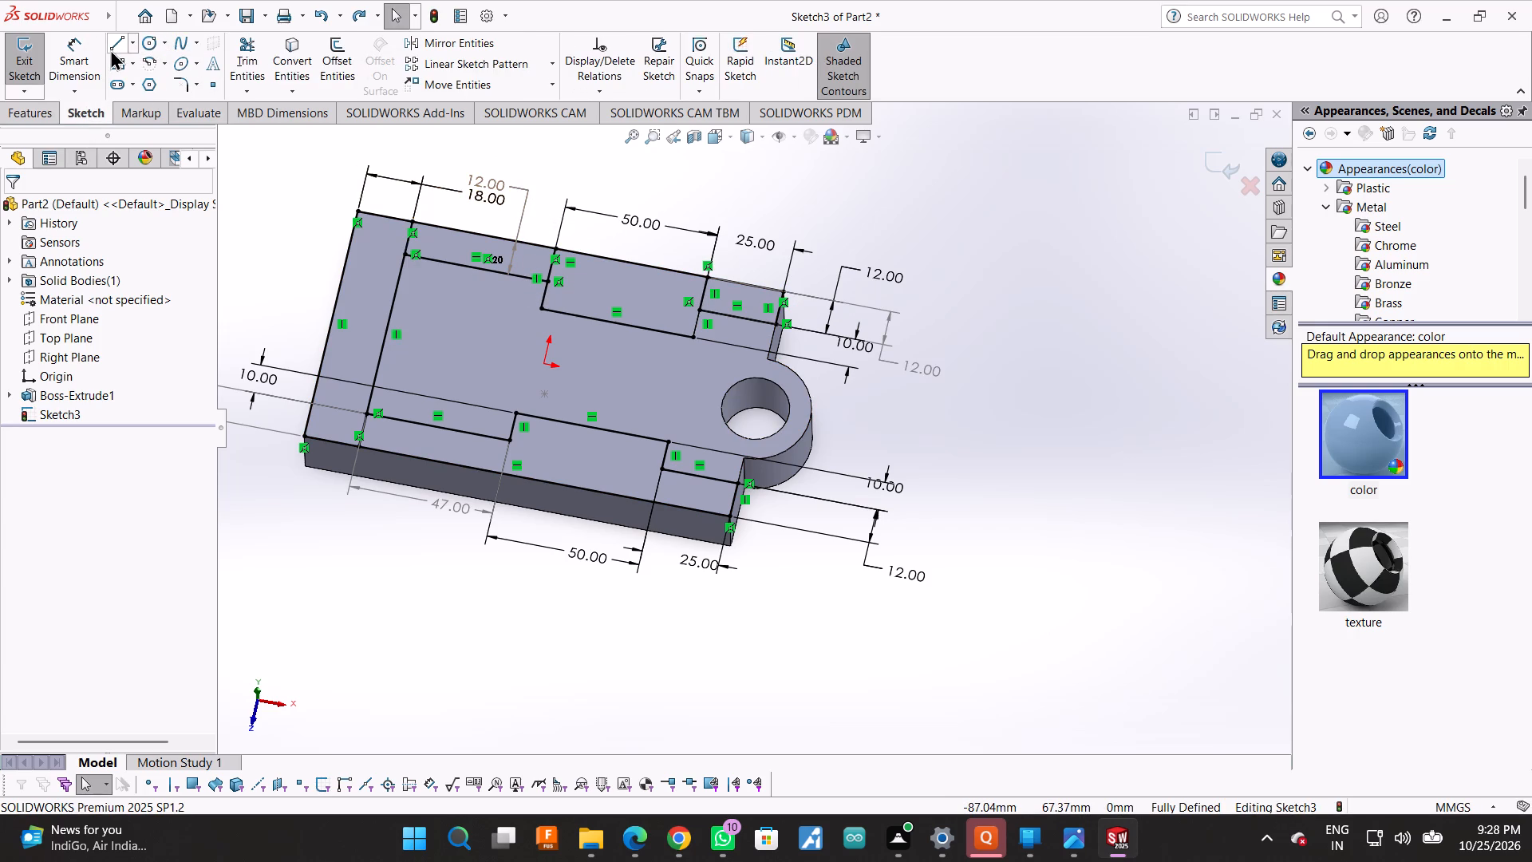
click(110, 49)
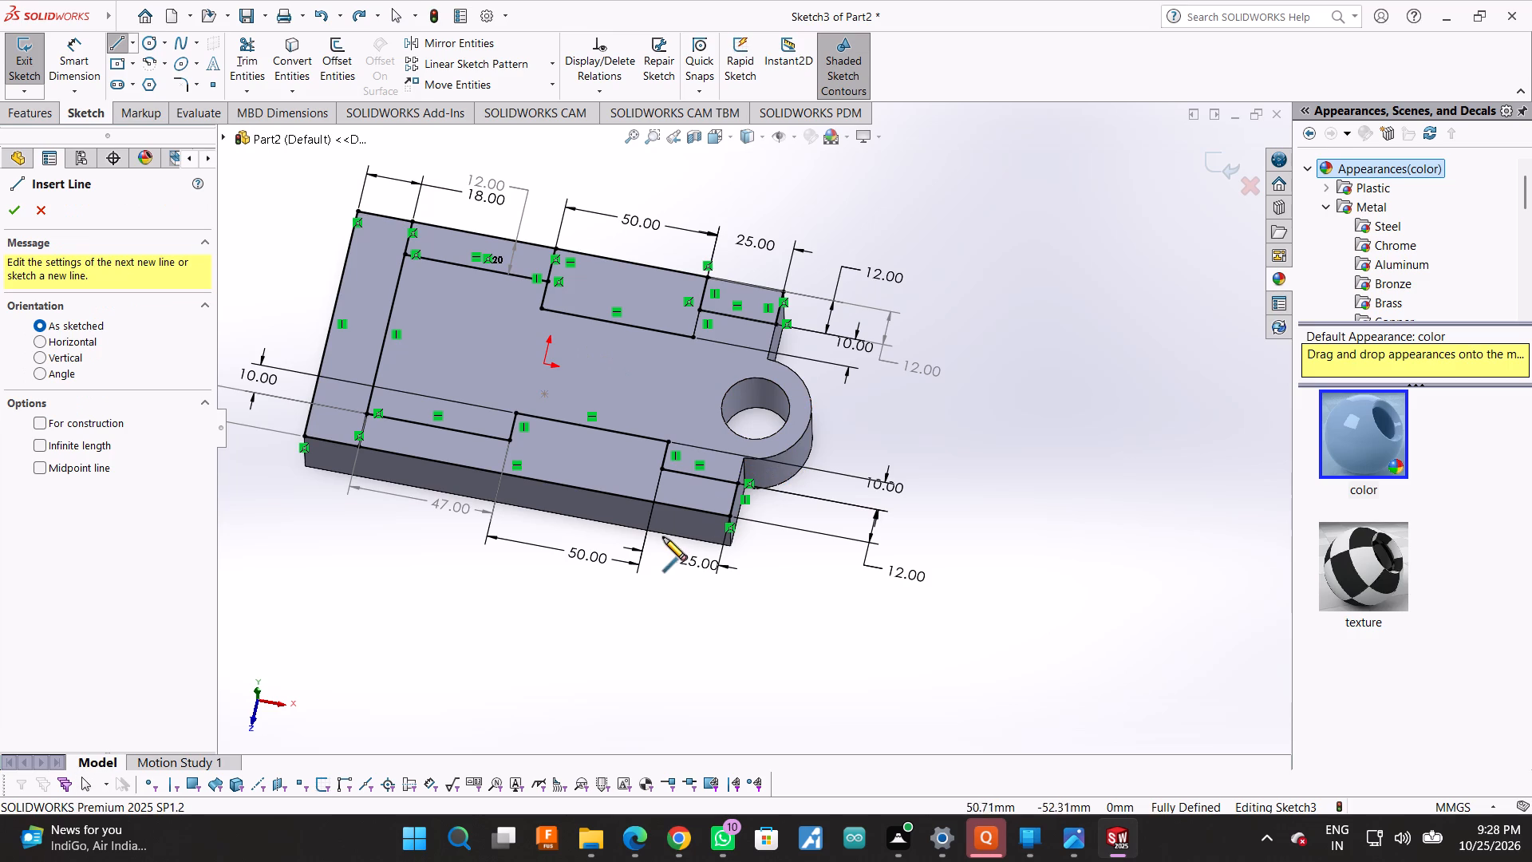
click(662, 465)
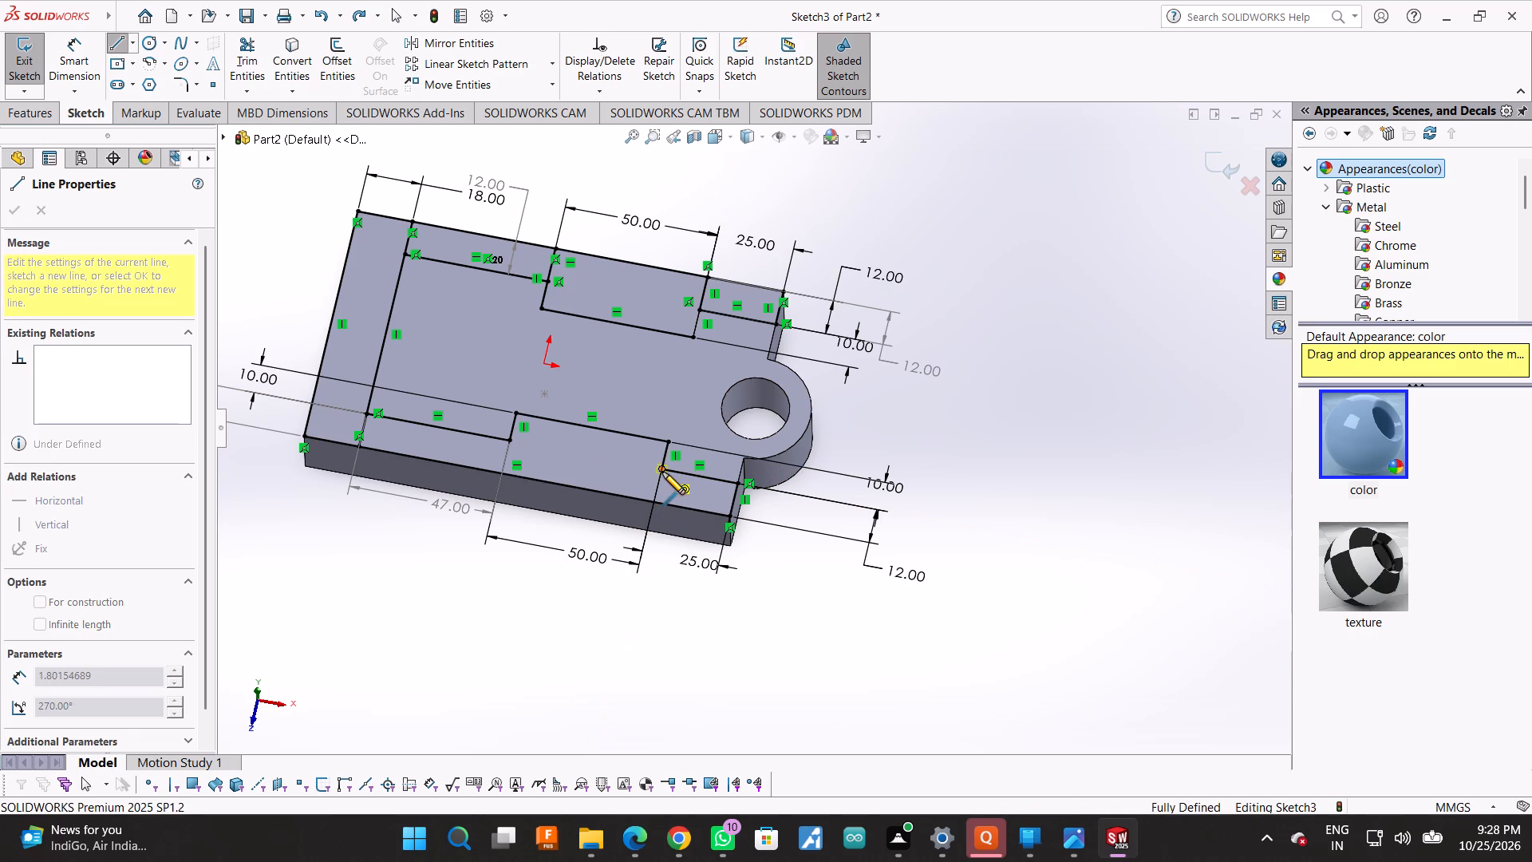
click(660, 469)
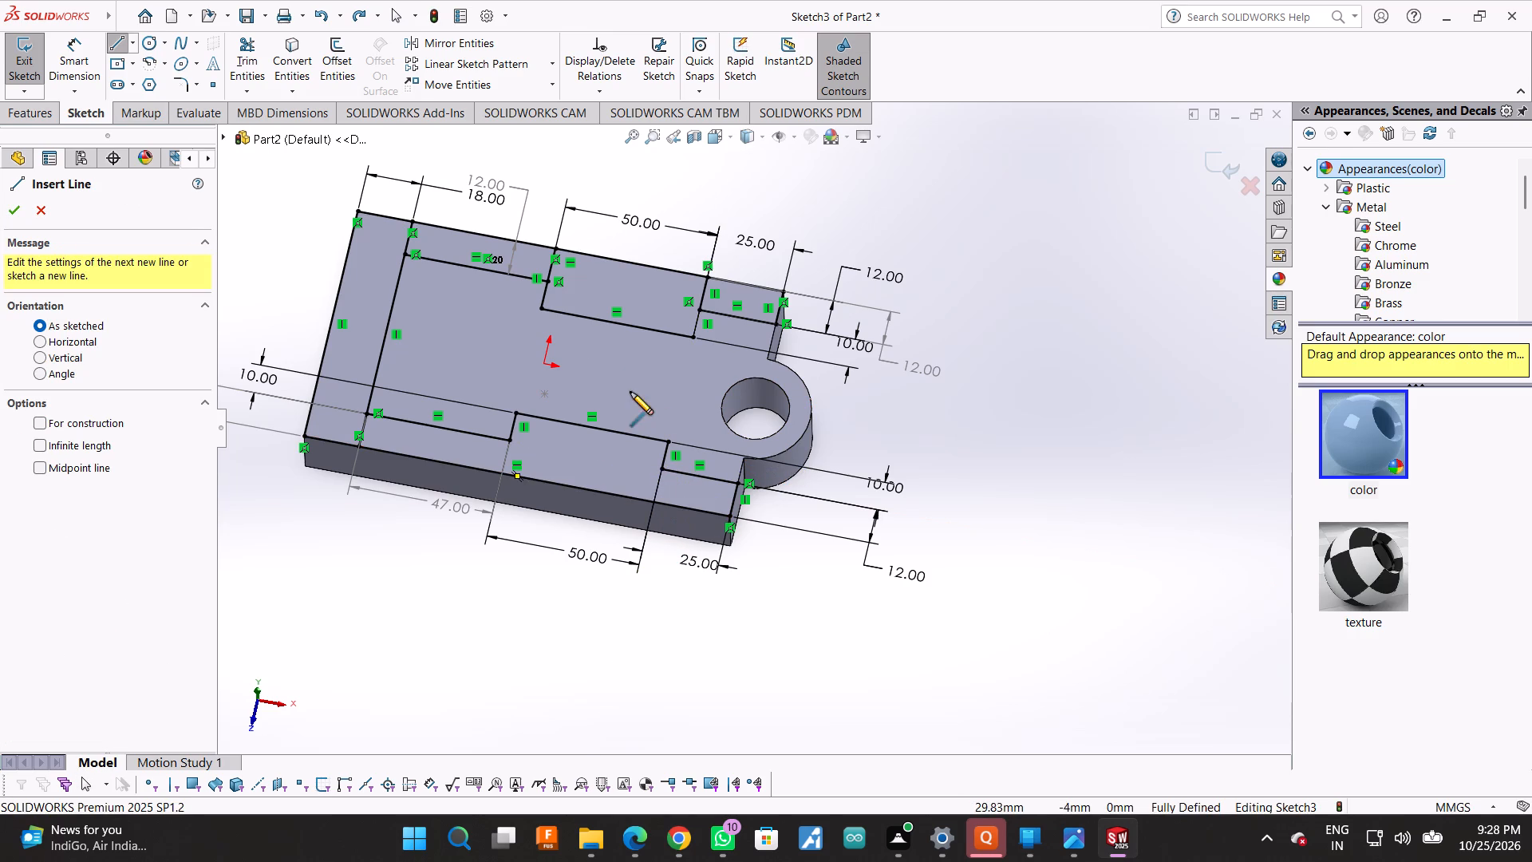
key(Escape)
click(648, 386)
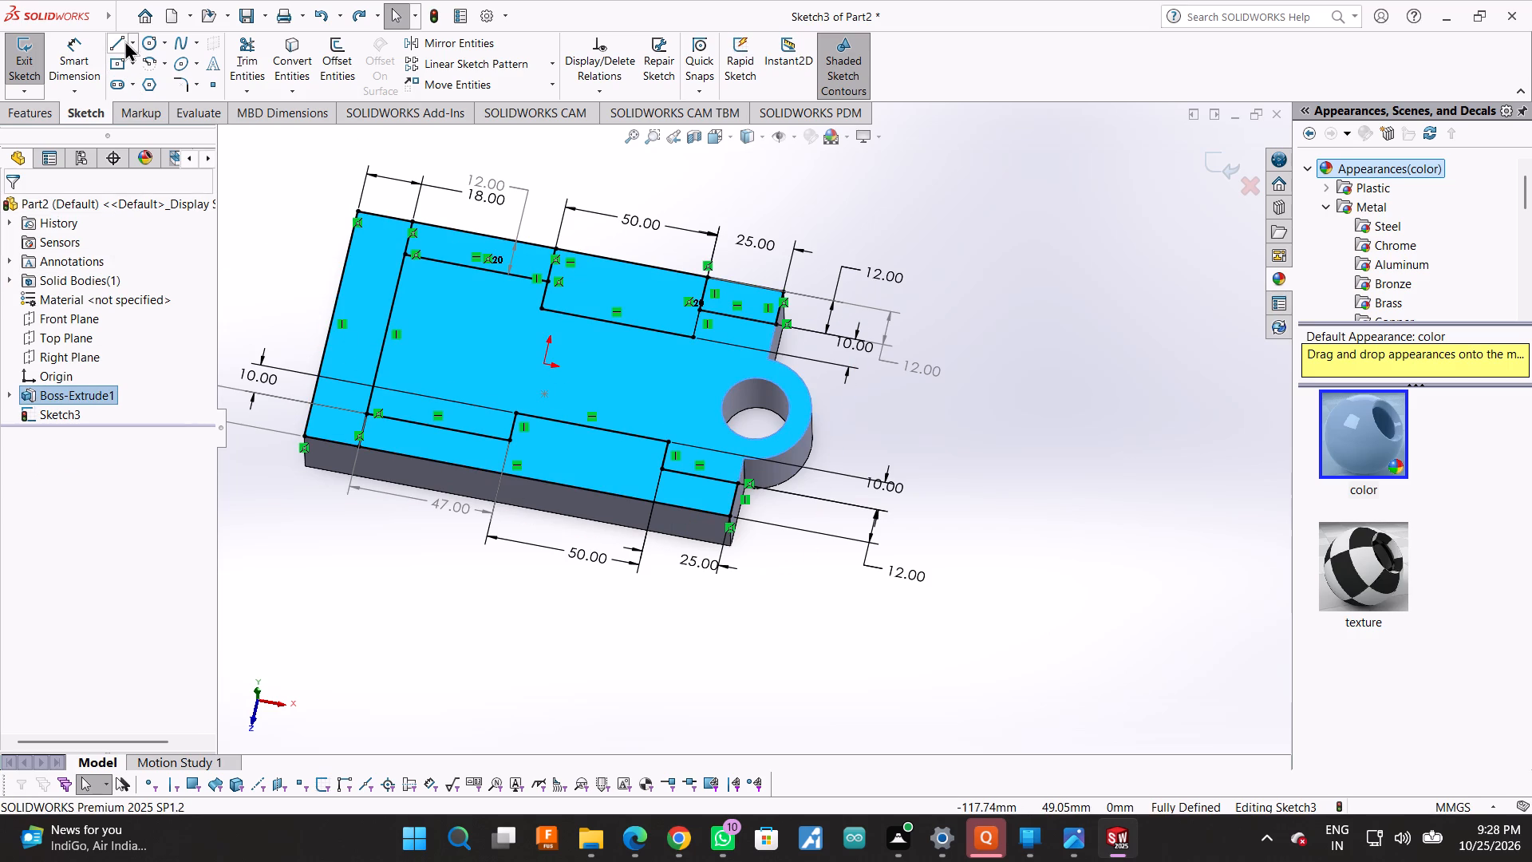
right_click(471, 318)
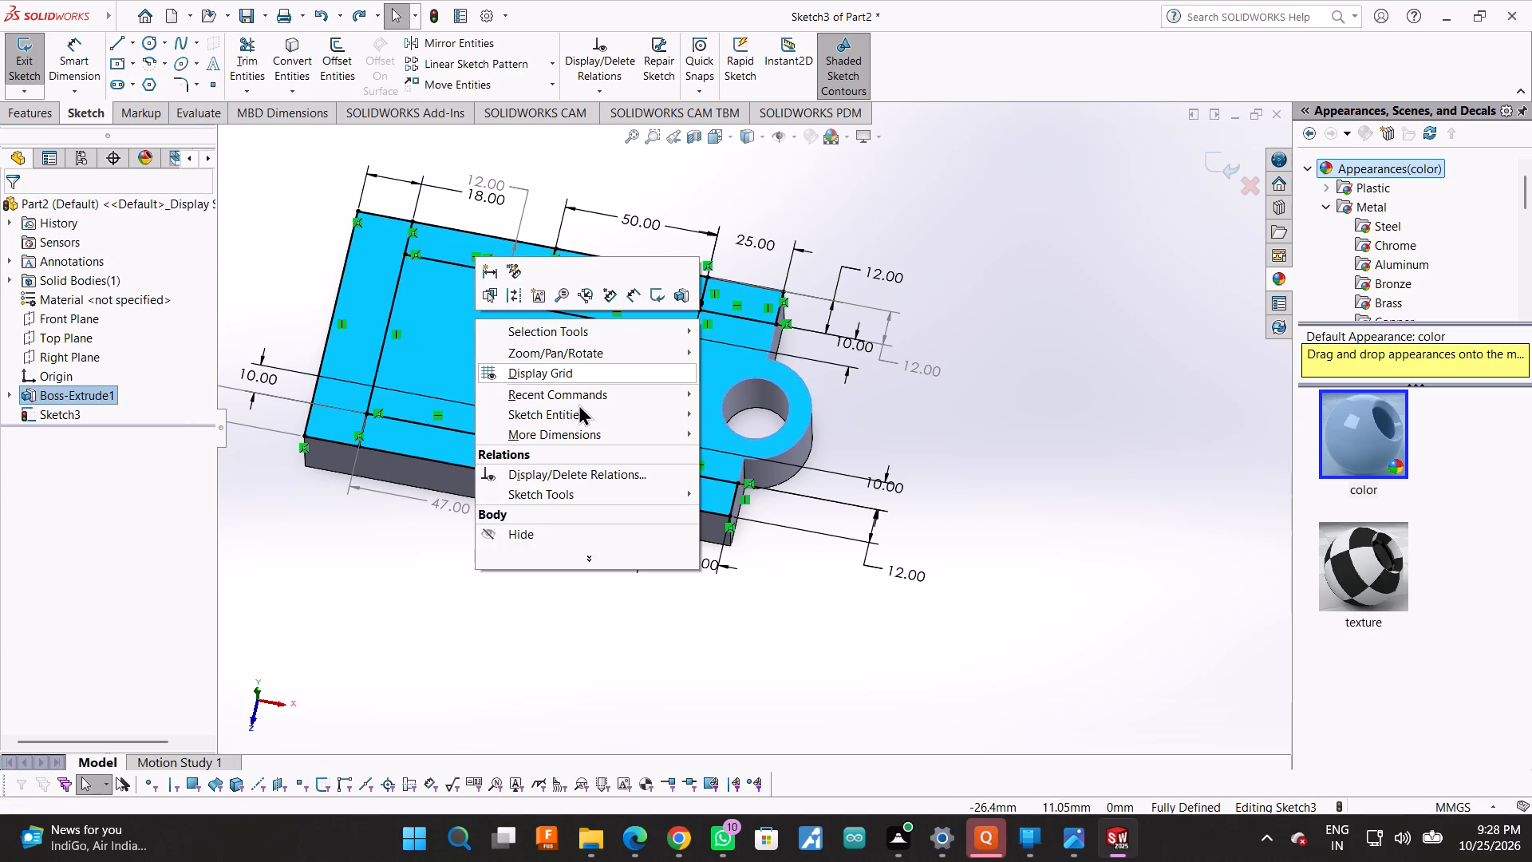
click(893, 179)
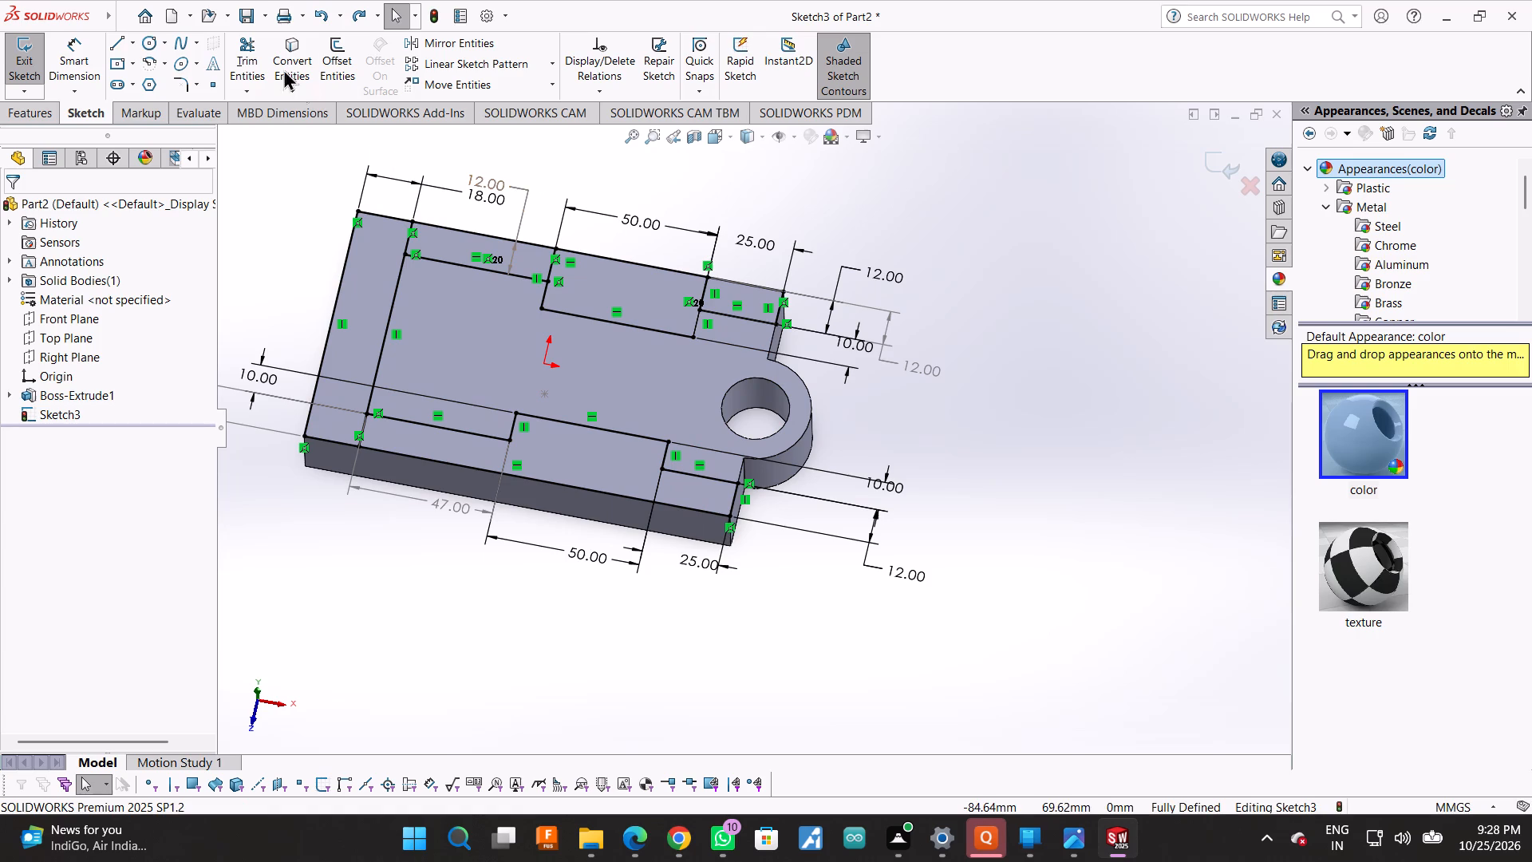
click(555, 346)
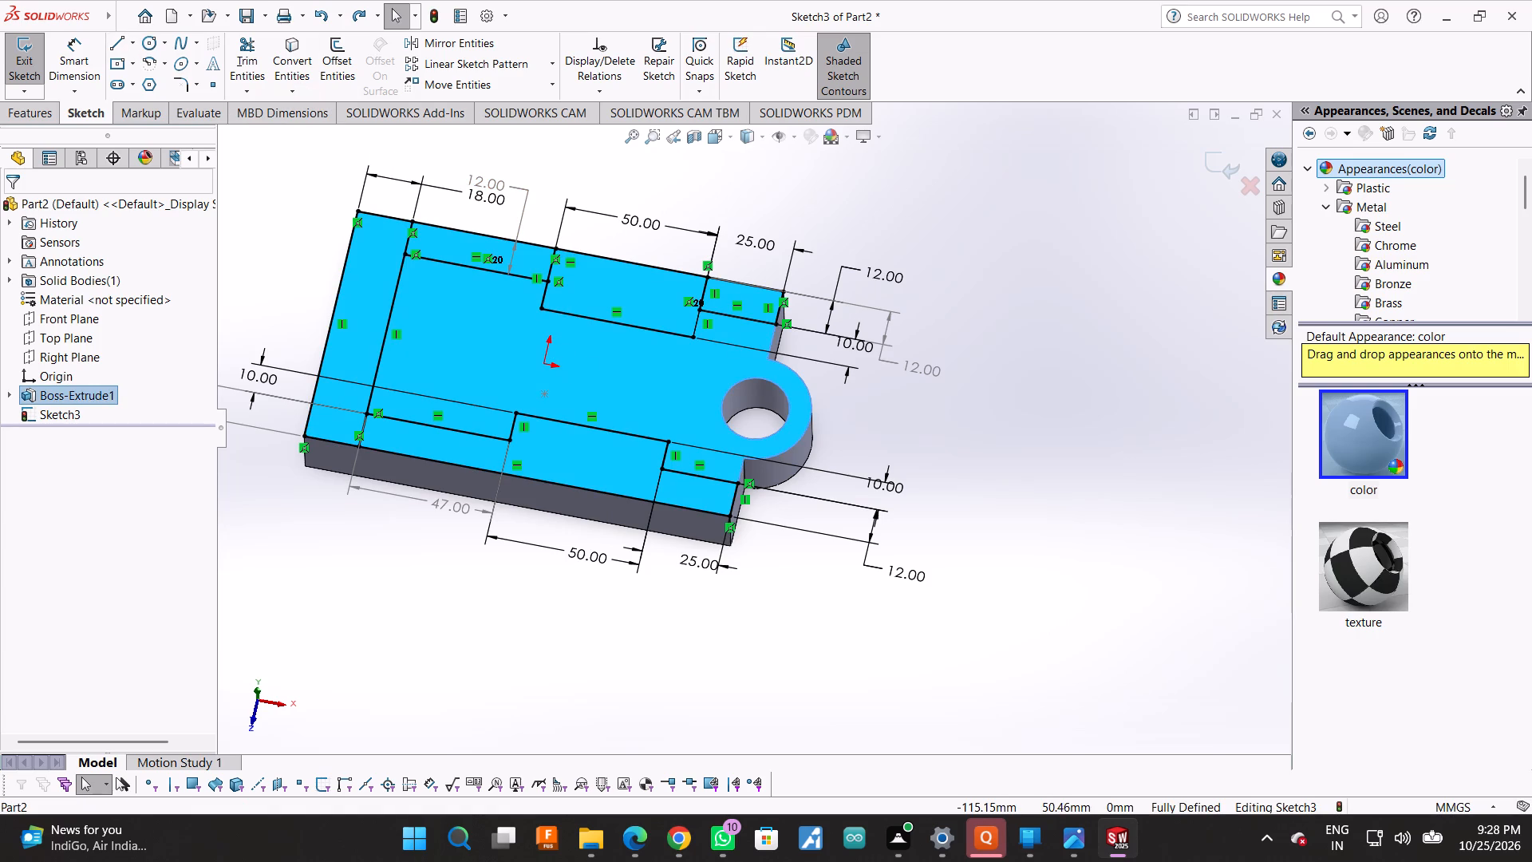
Draw a 12 mm vertical line from the lower profile's step corner beside the 25 mm segment to the base's lower edge.
click(116, 47)
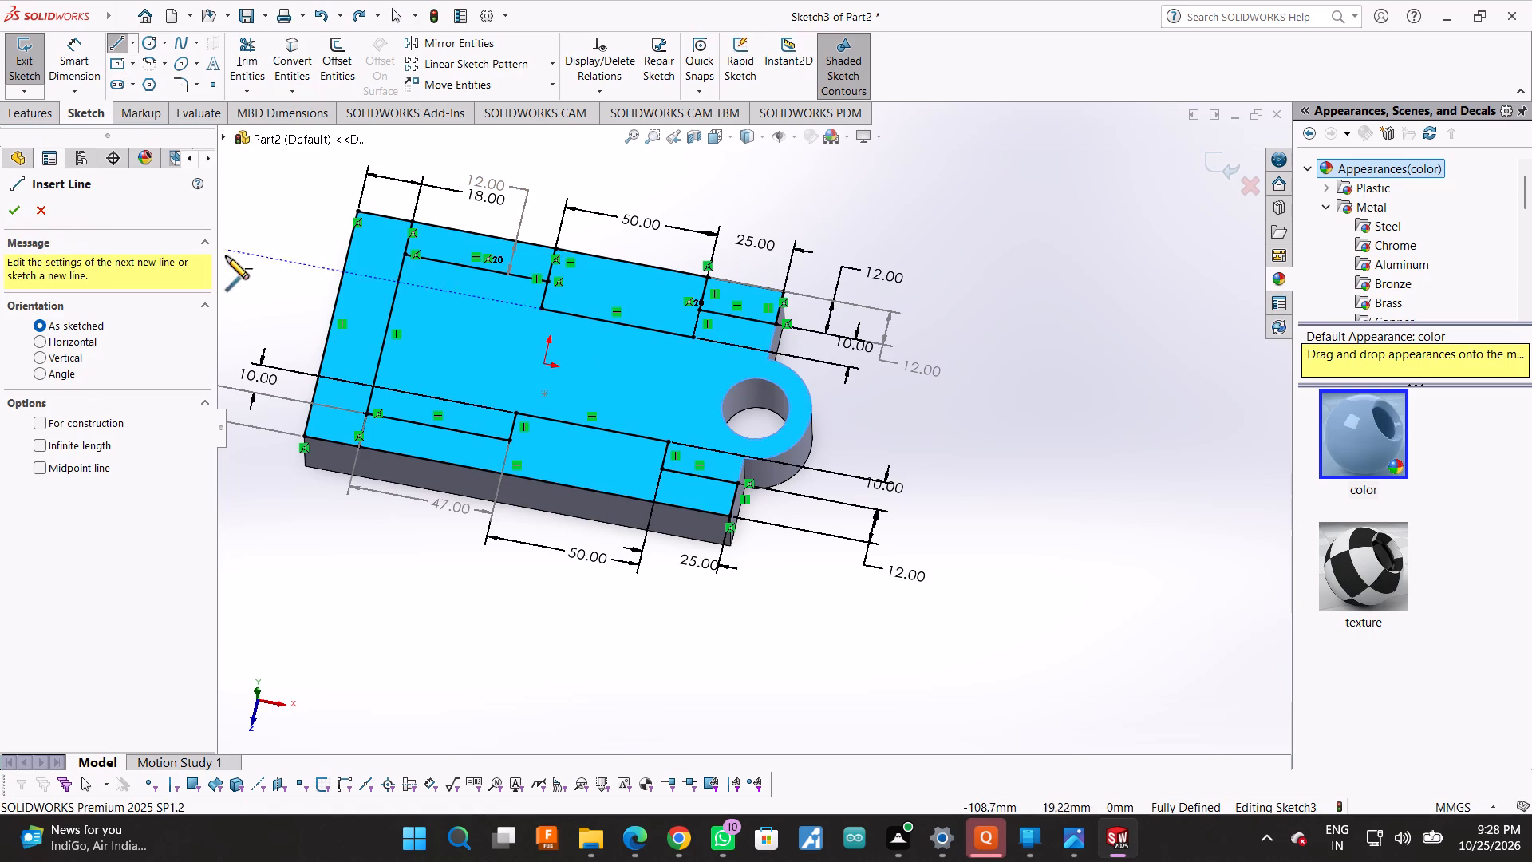
click(663, 469)
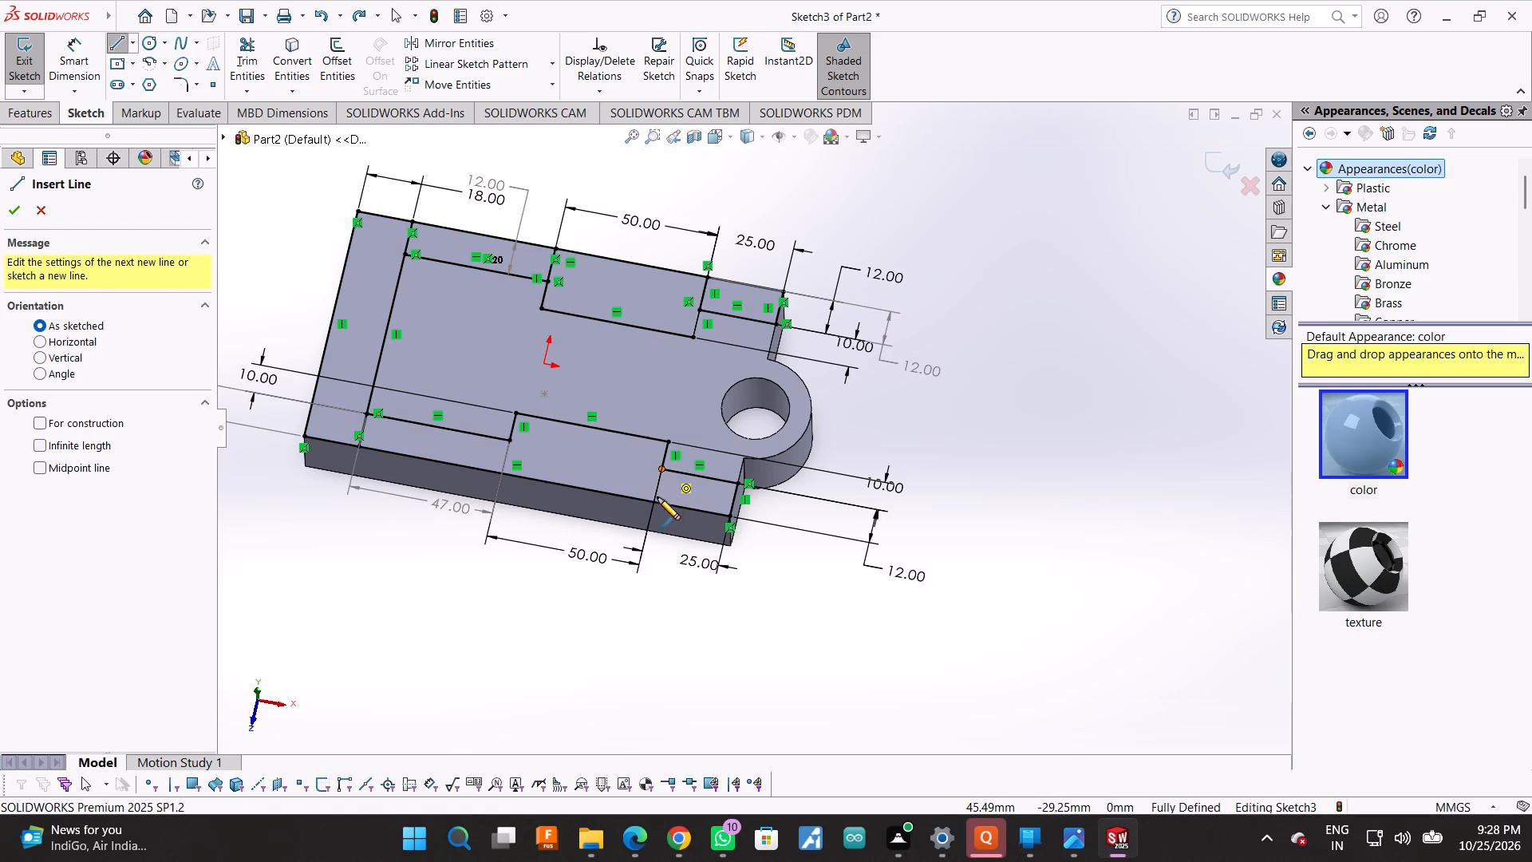
scroll(658, 511, up, 2)
scroll(659, 507, down, 3)
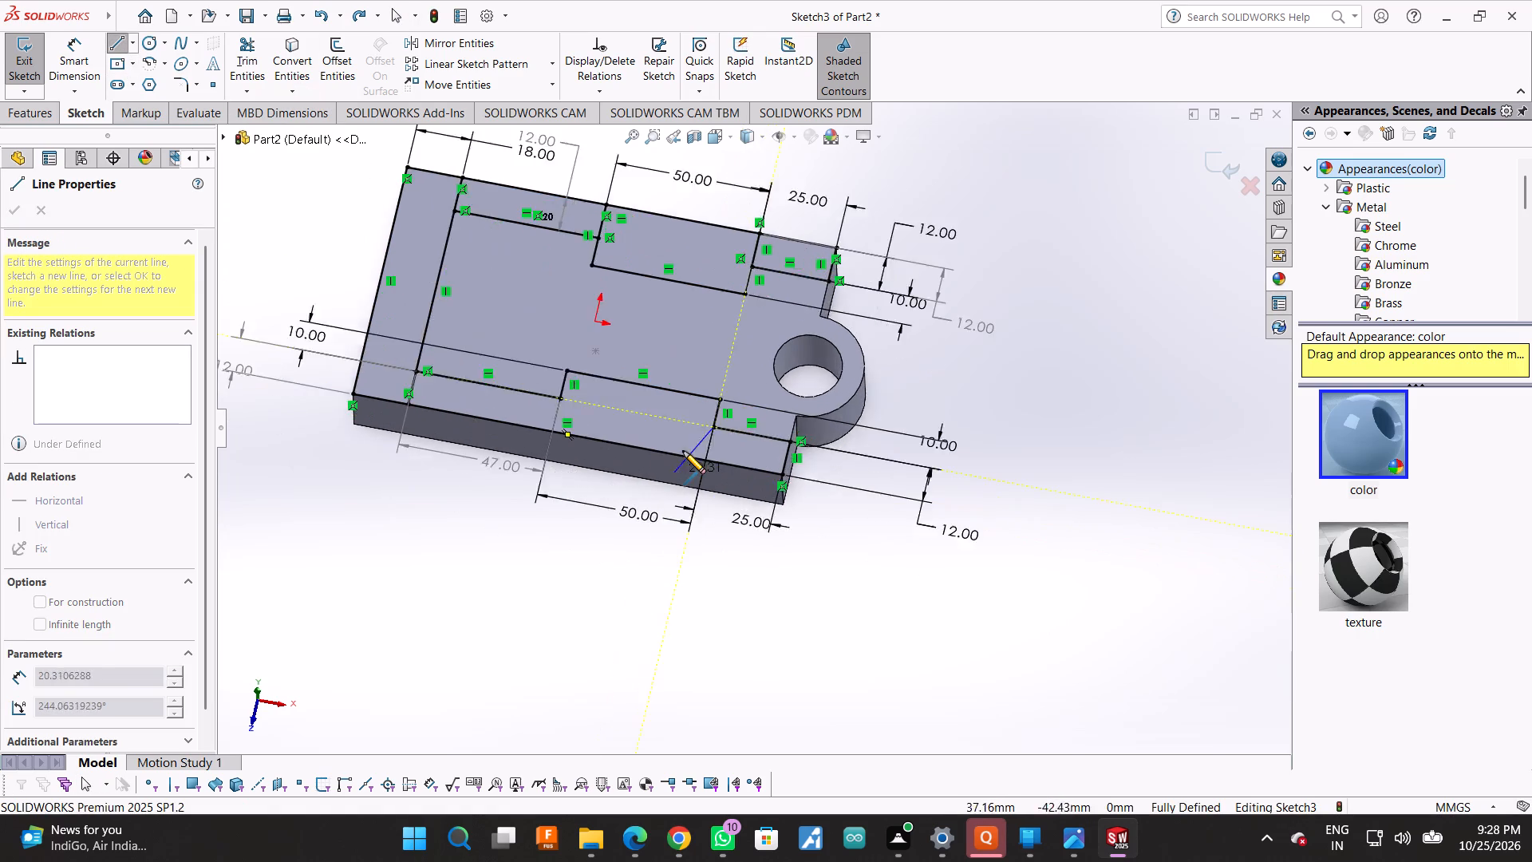
scroll(683, 451, down, 4)
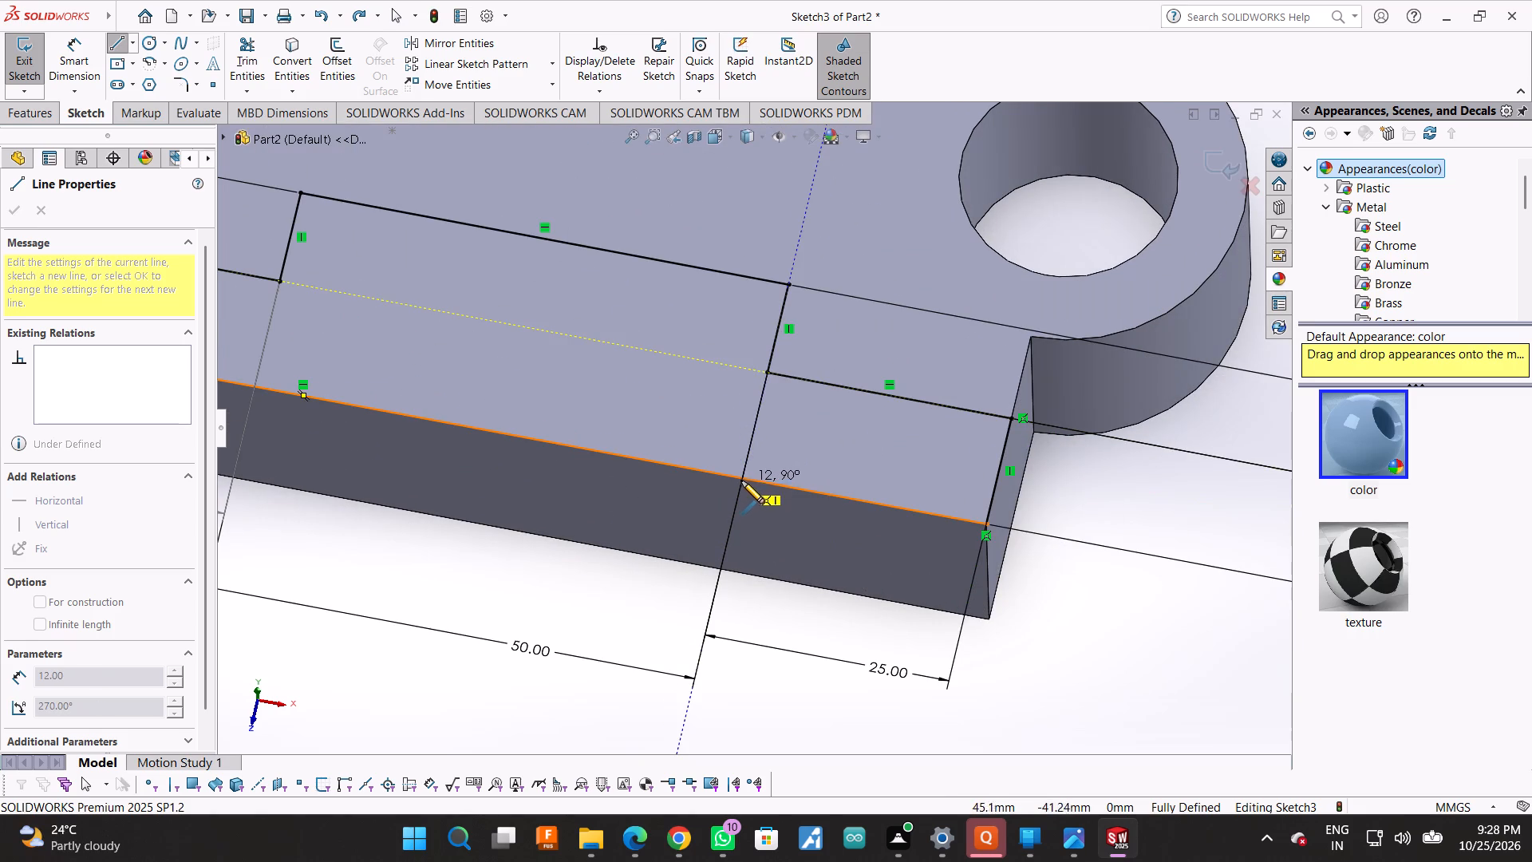
click(739, 479)
scroll(795, 460, up, 4)
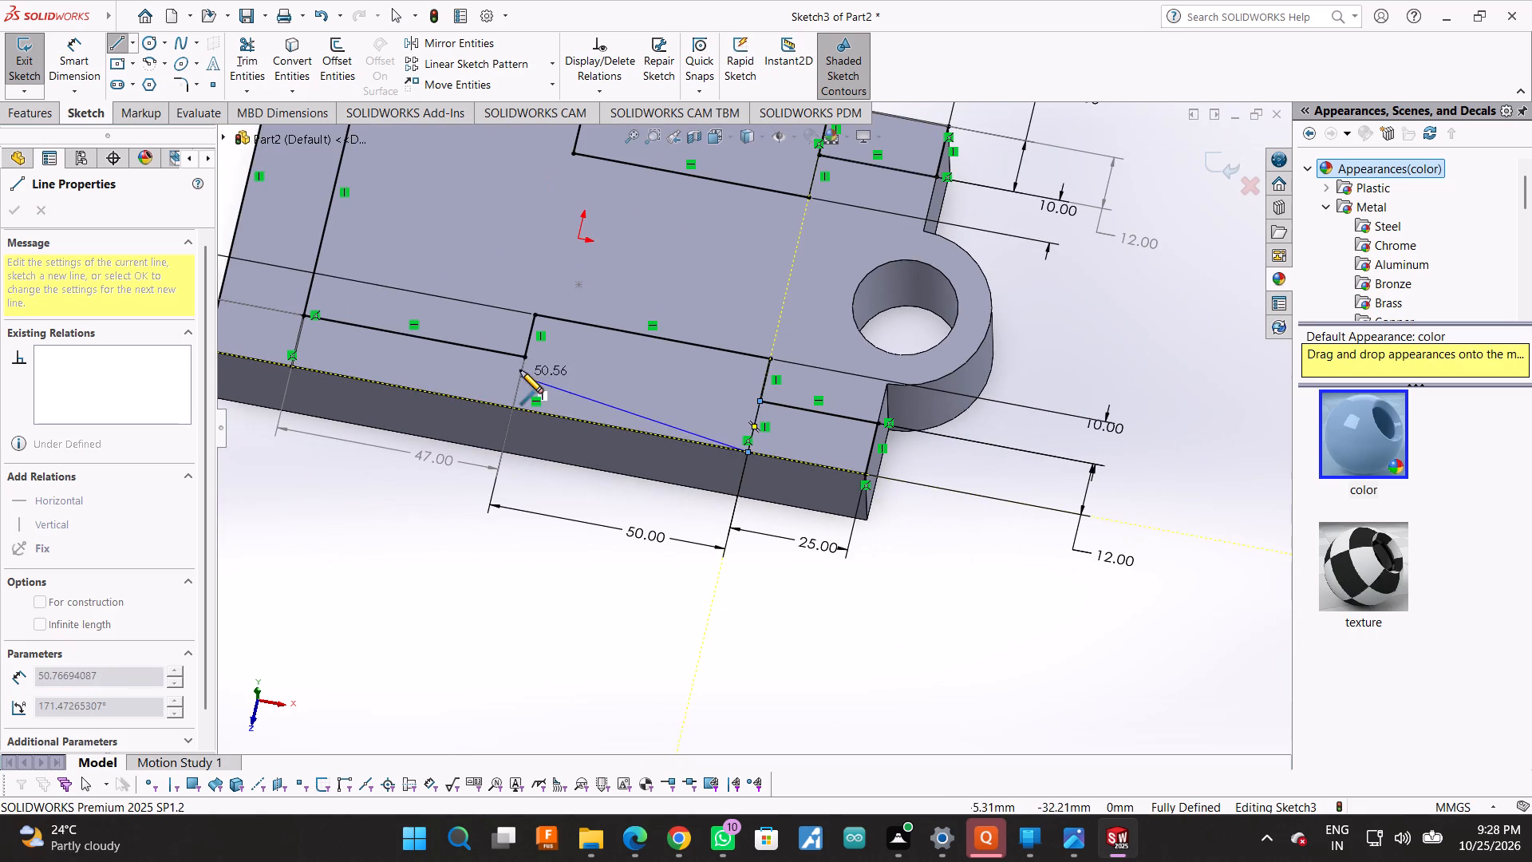
key(Escape)
Viewing normal to the Top Plane, draw a 12 mm vertical line from the lower profile's 47 mm segment end to the base's lower edge.
click(116, 46)
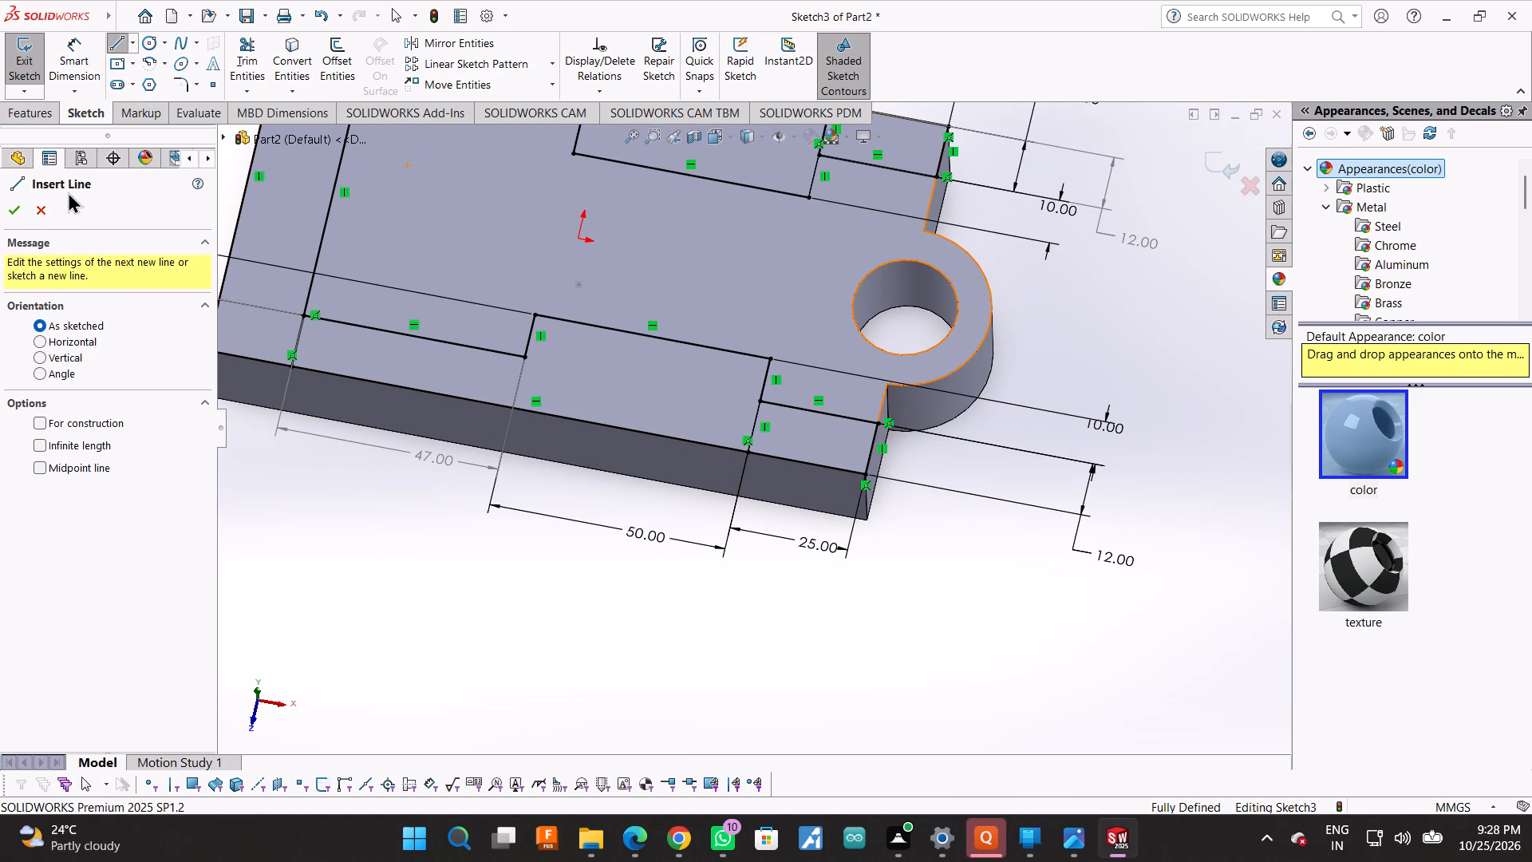
key(Escape)
click(76, 333)
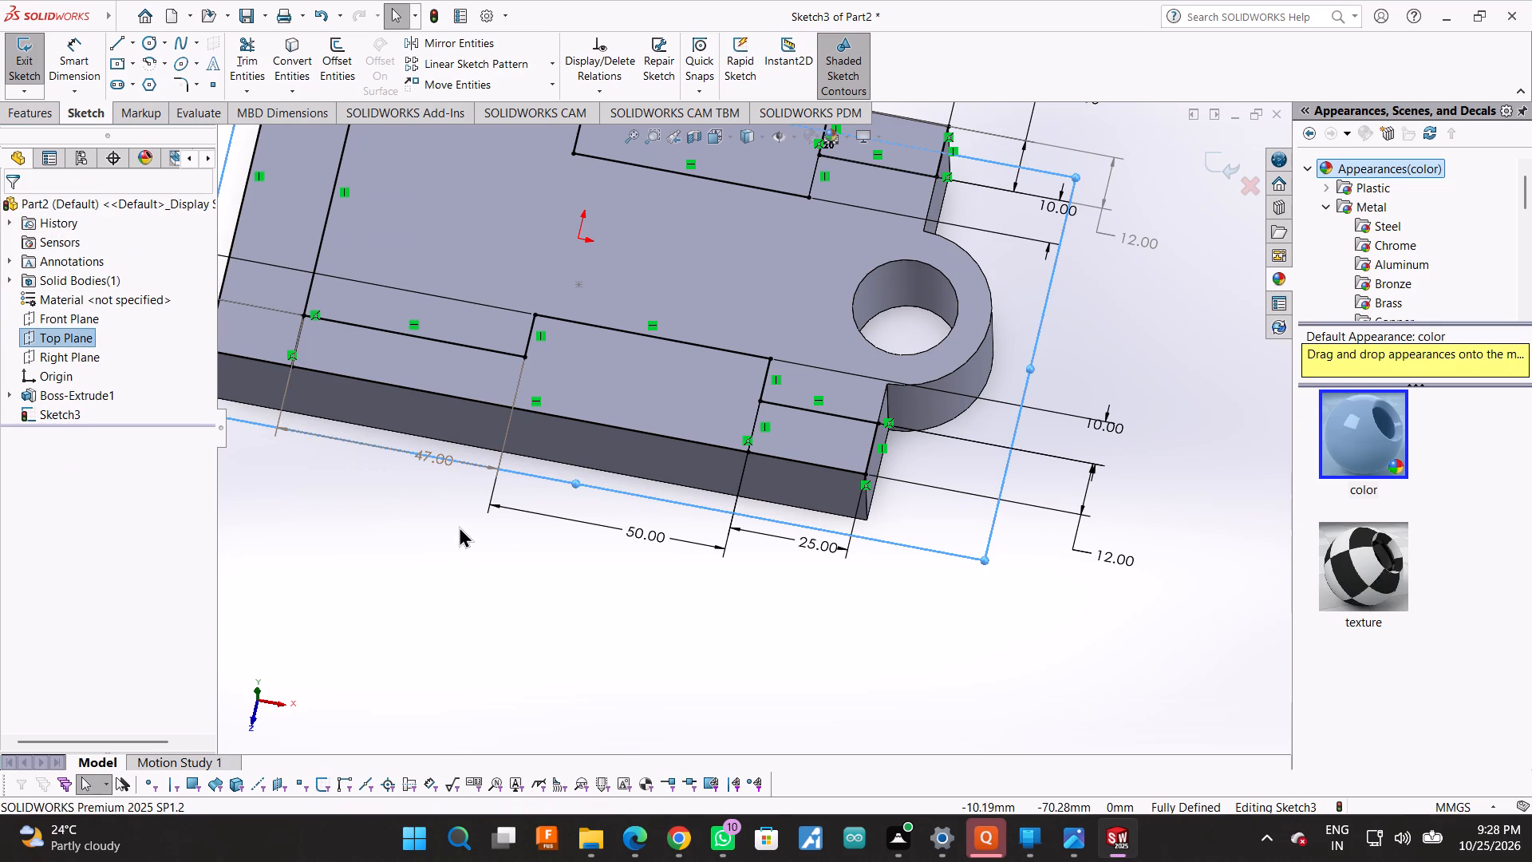
click(79, 338)
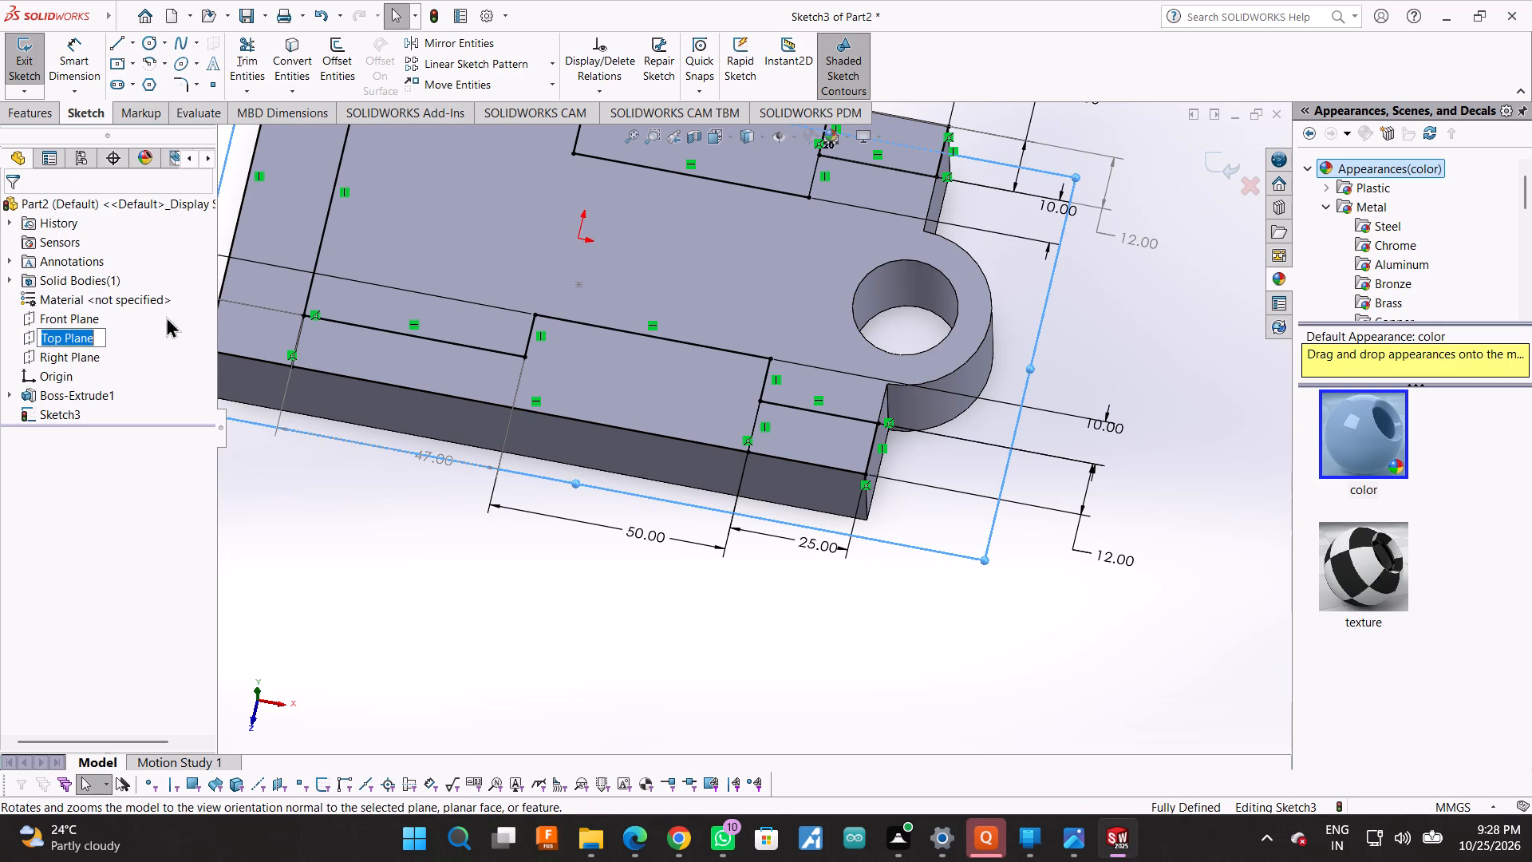
click(119, 331)
click(199, 302)
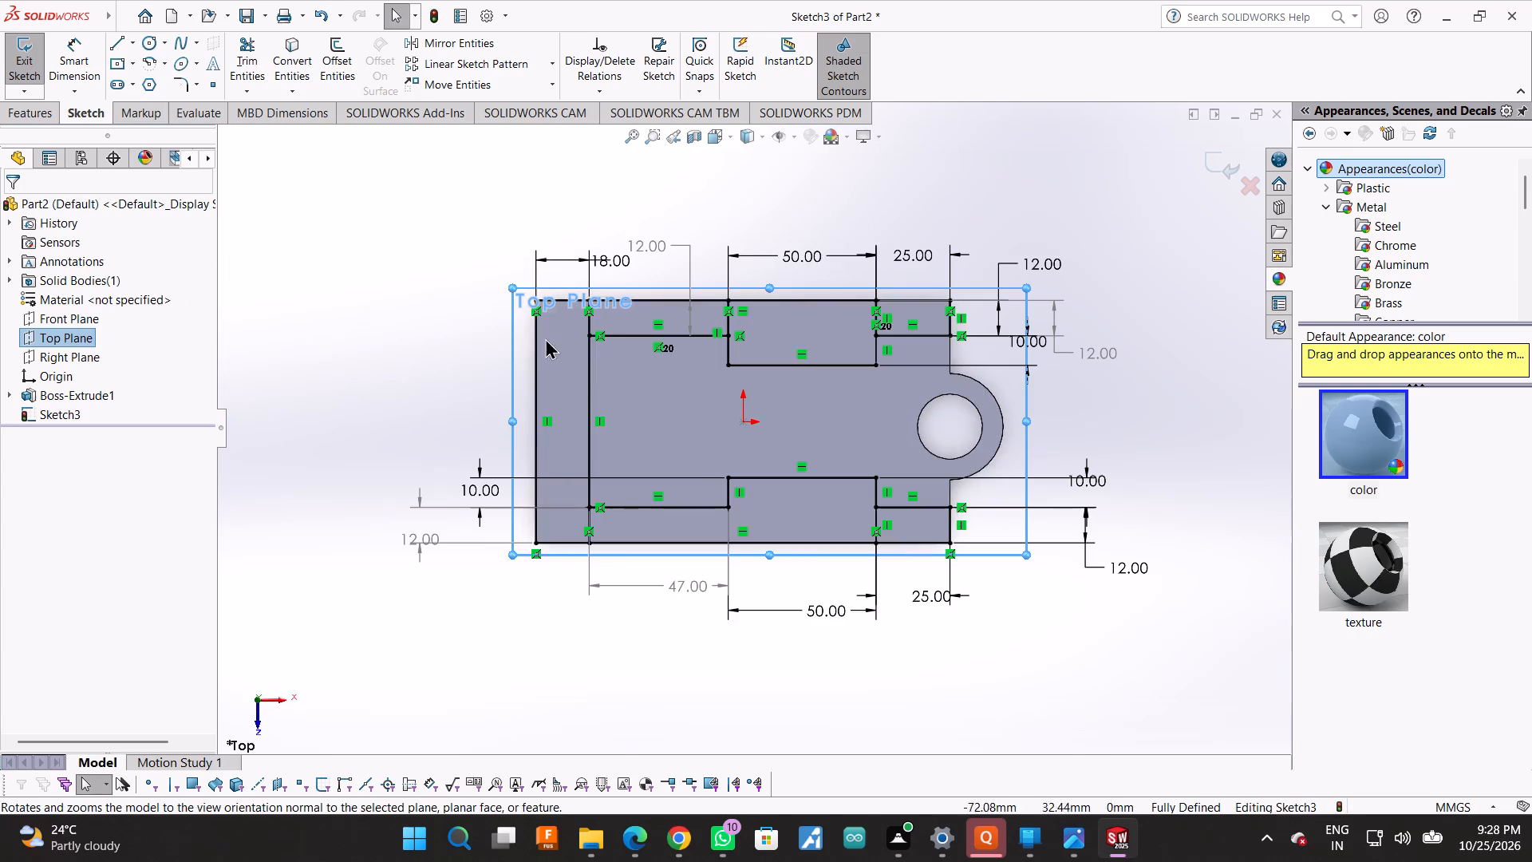
click(658, 393)
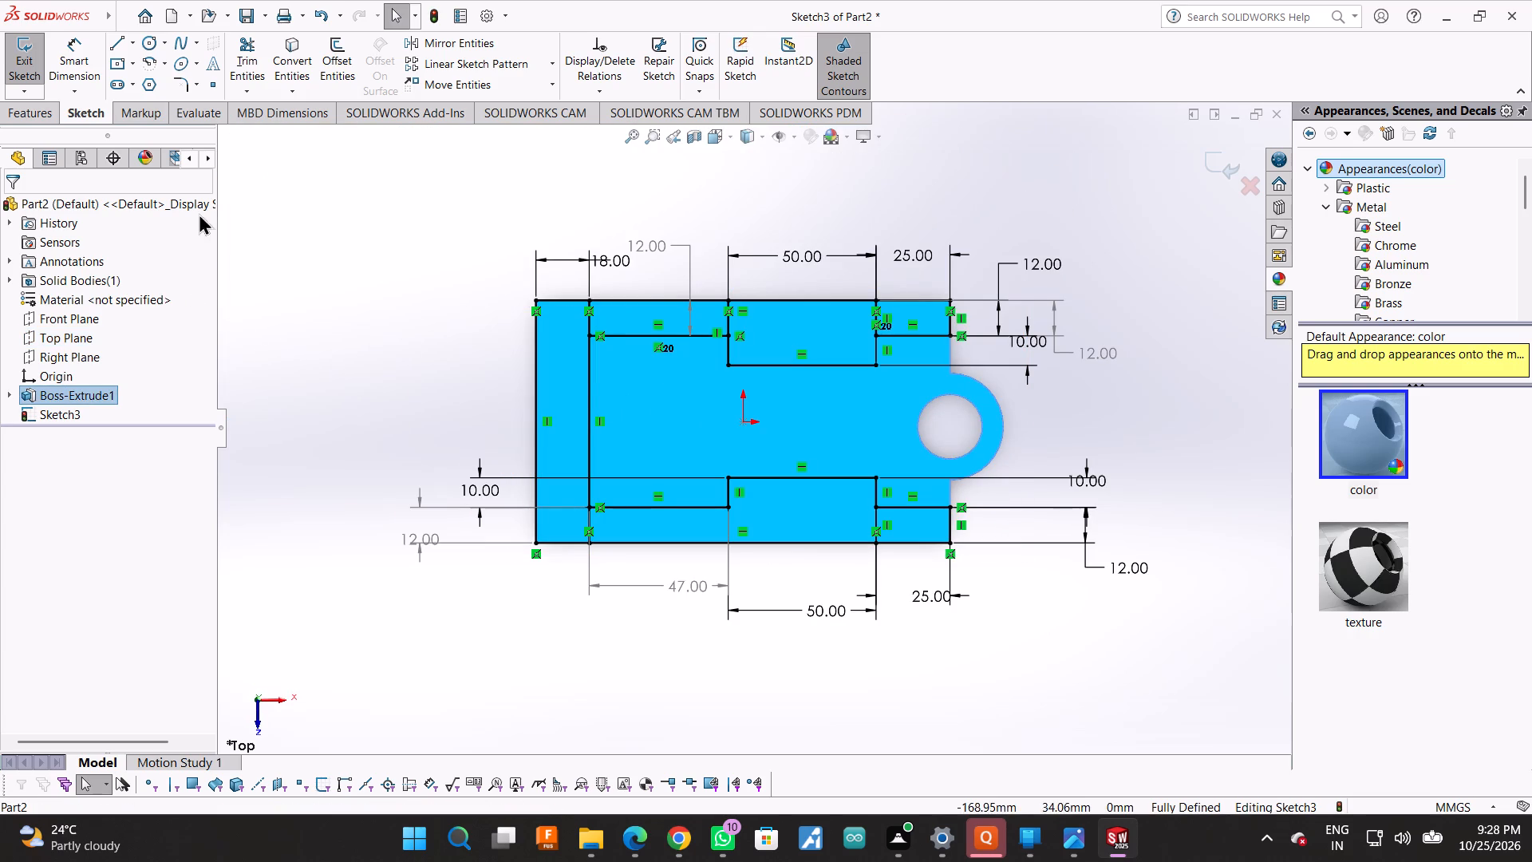
click(116, 50)
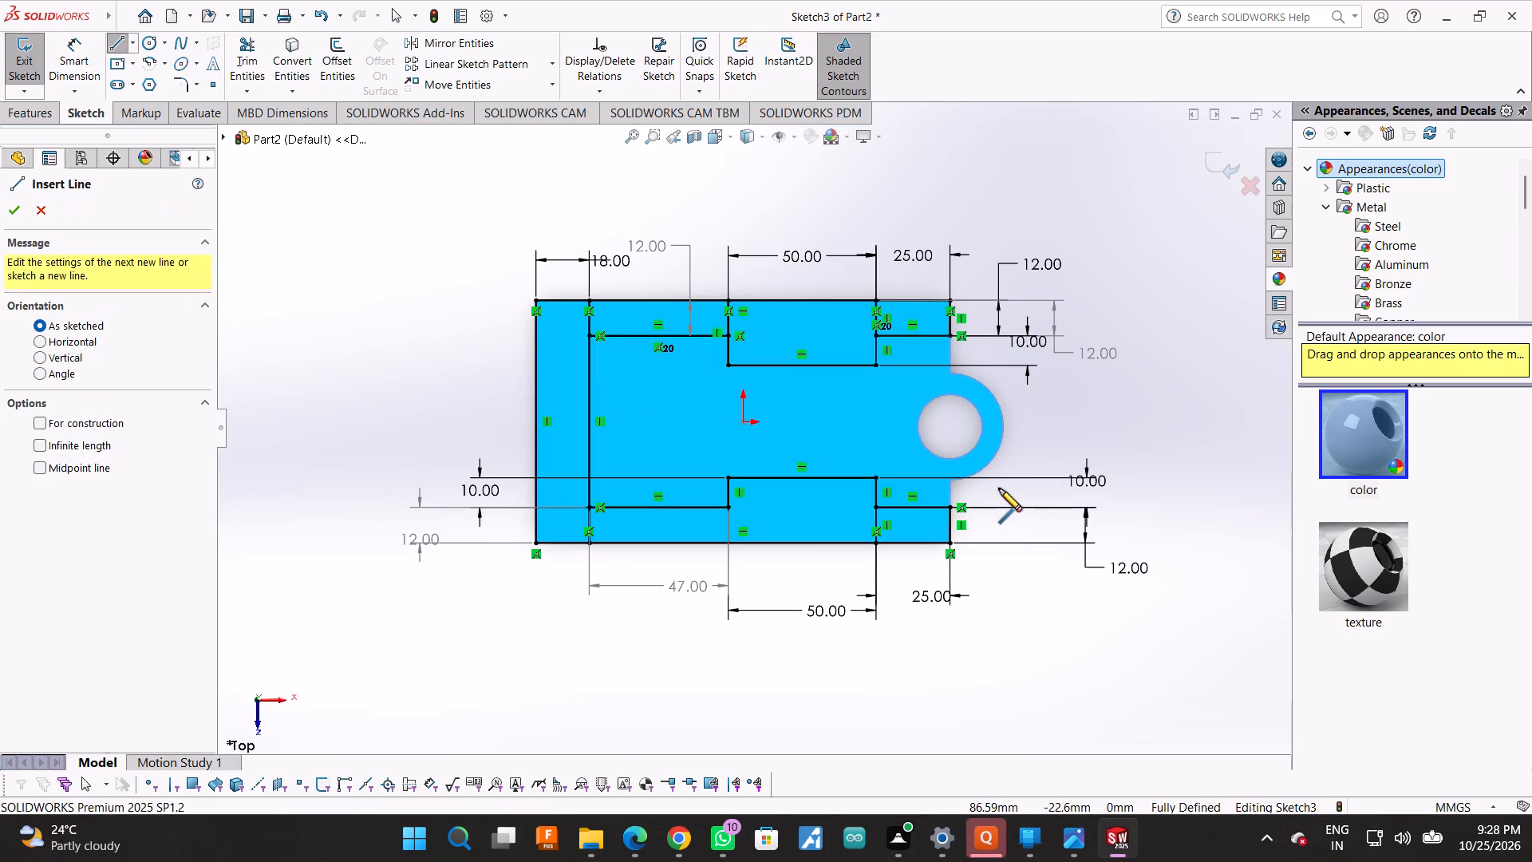
click(726, 509)
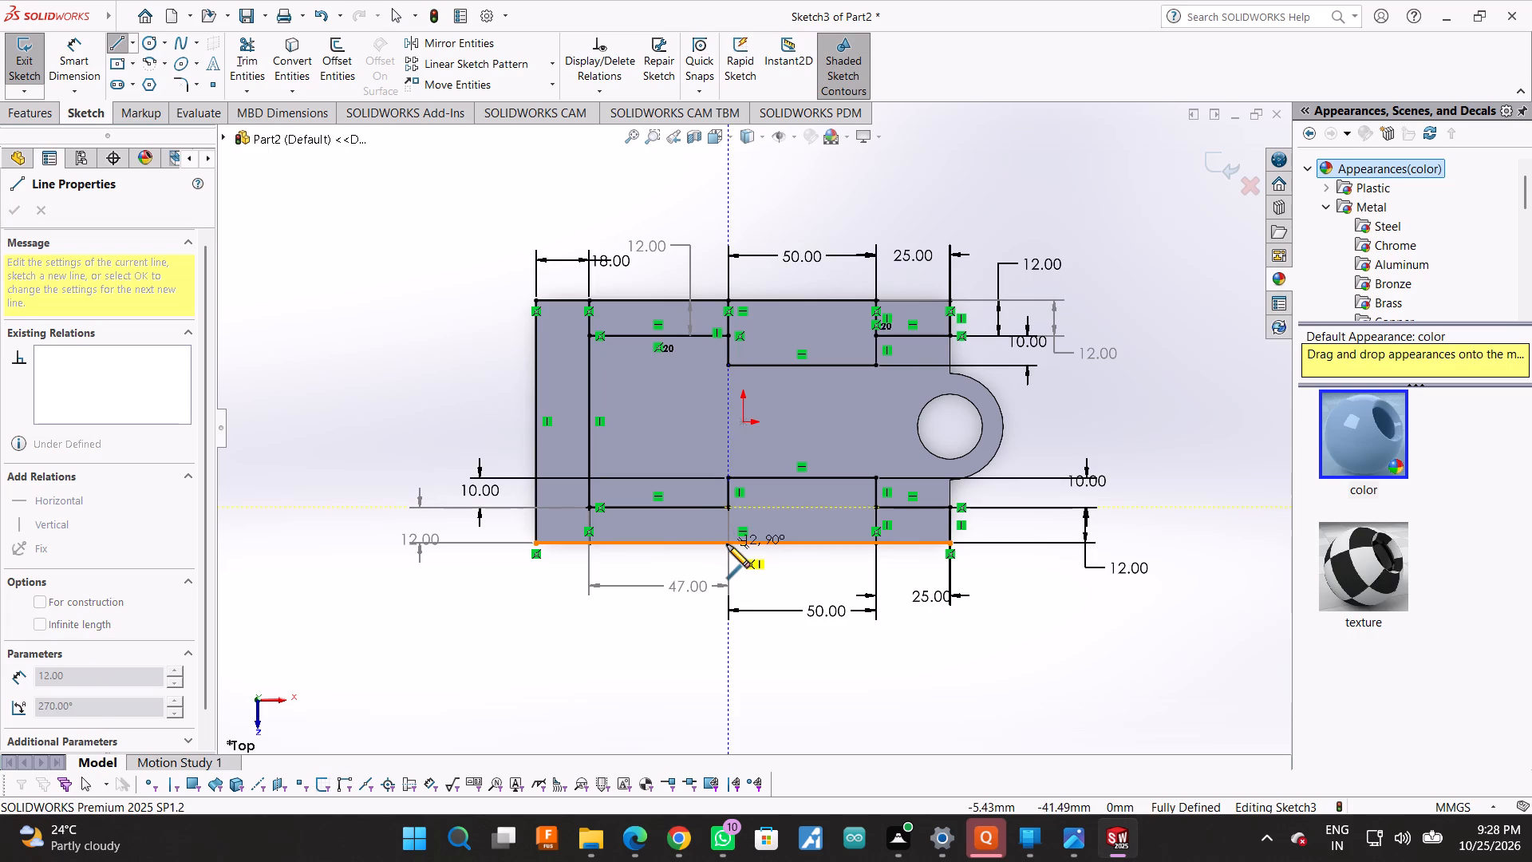
click(727, 544)
key(Escape)
Extrude the four 12 mm wide edge regions, the two 47 mm and two 25 mm long ones, Blind to 15 mm with merged result.
scroll(749, 548, down, 1)
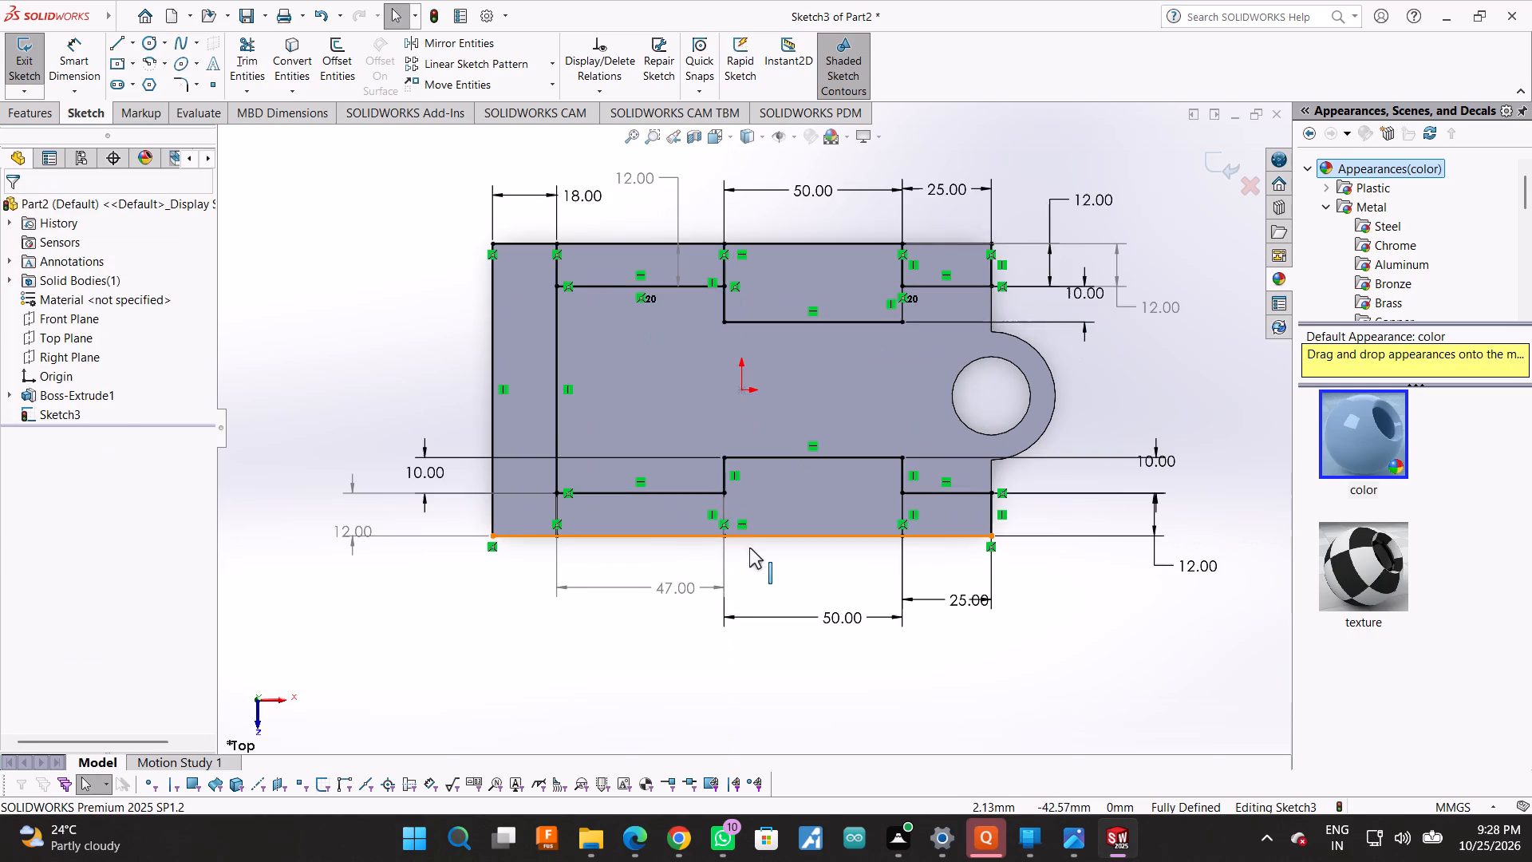
scroll(555, 495, down, 6)
scroll(610, 488, up, 3)
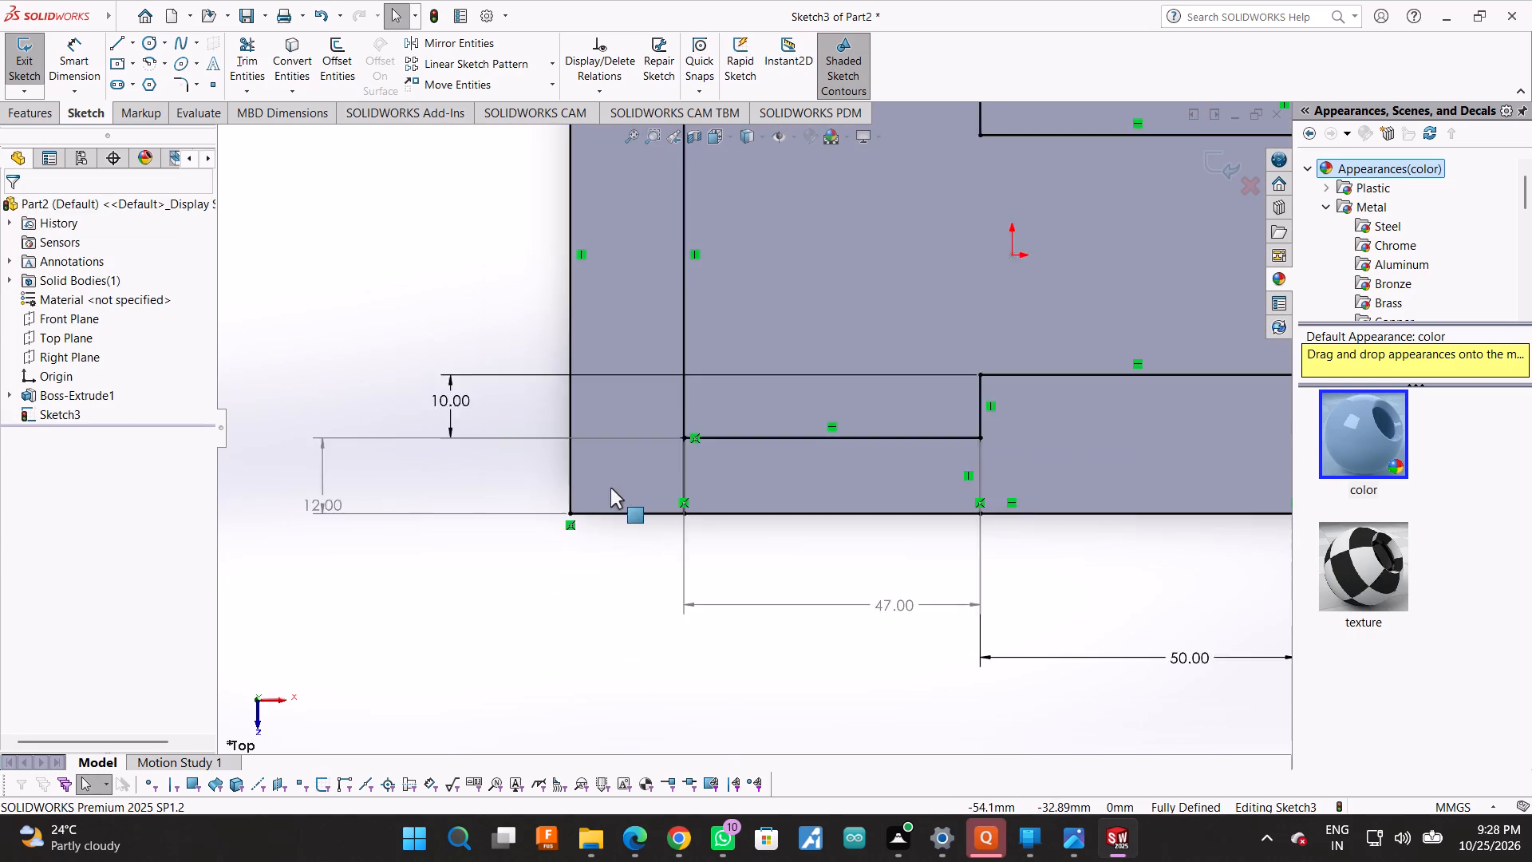
scroll(610, 488, up, 3)
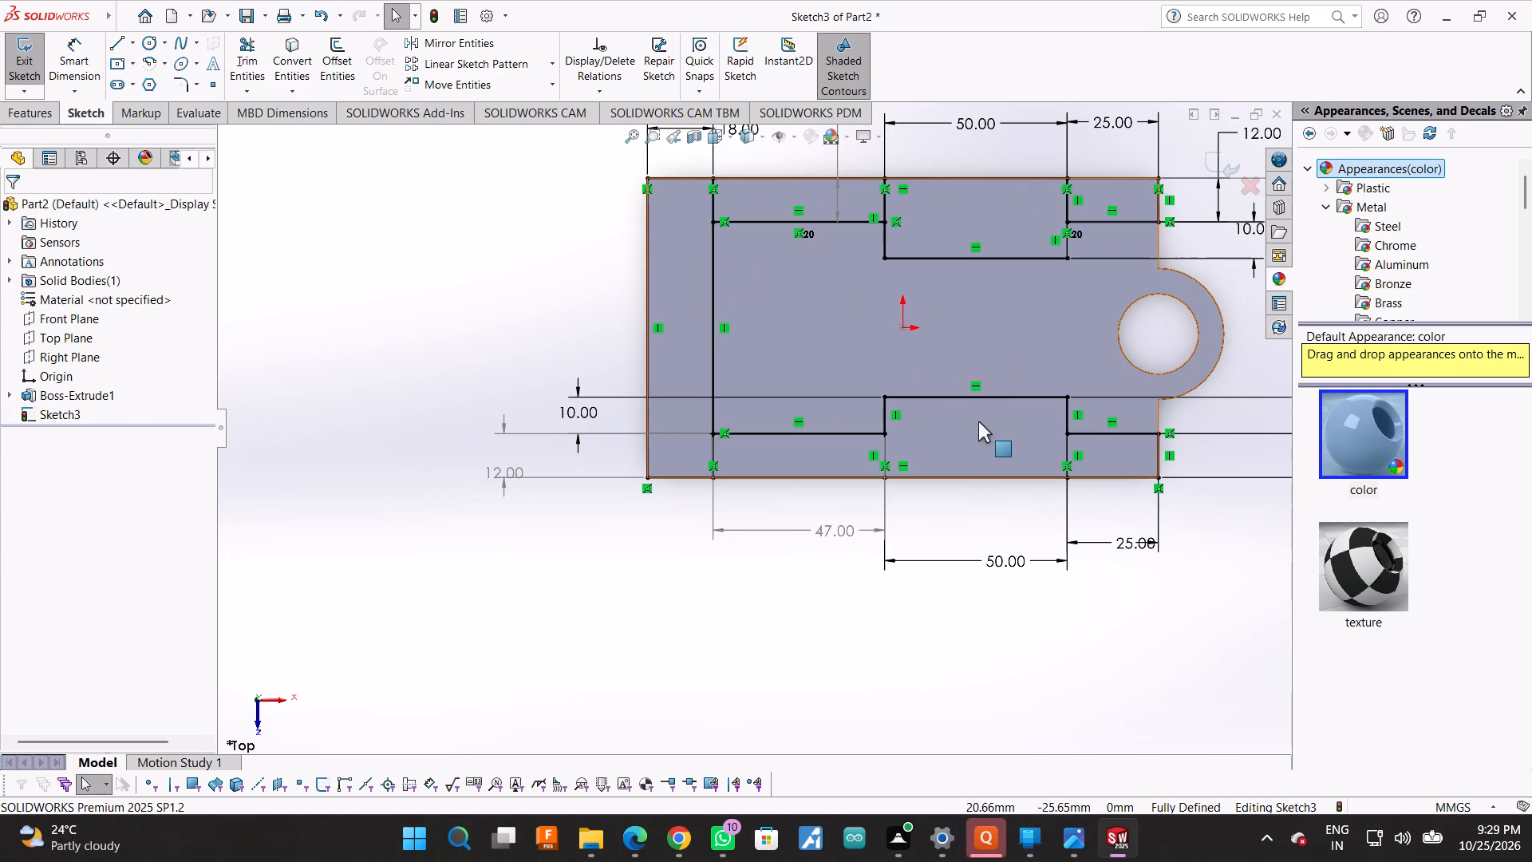
click(45, 111)
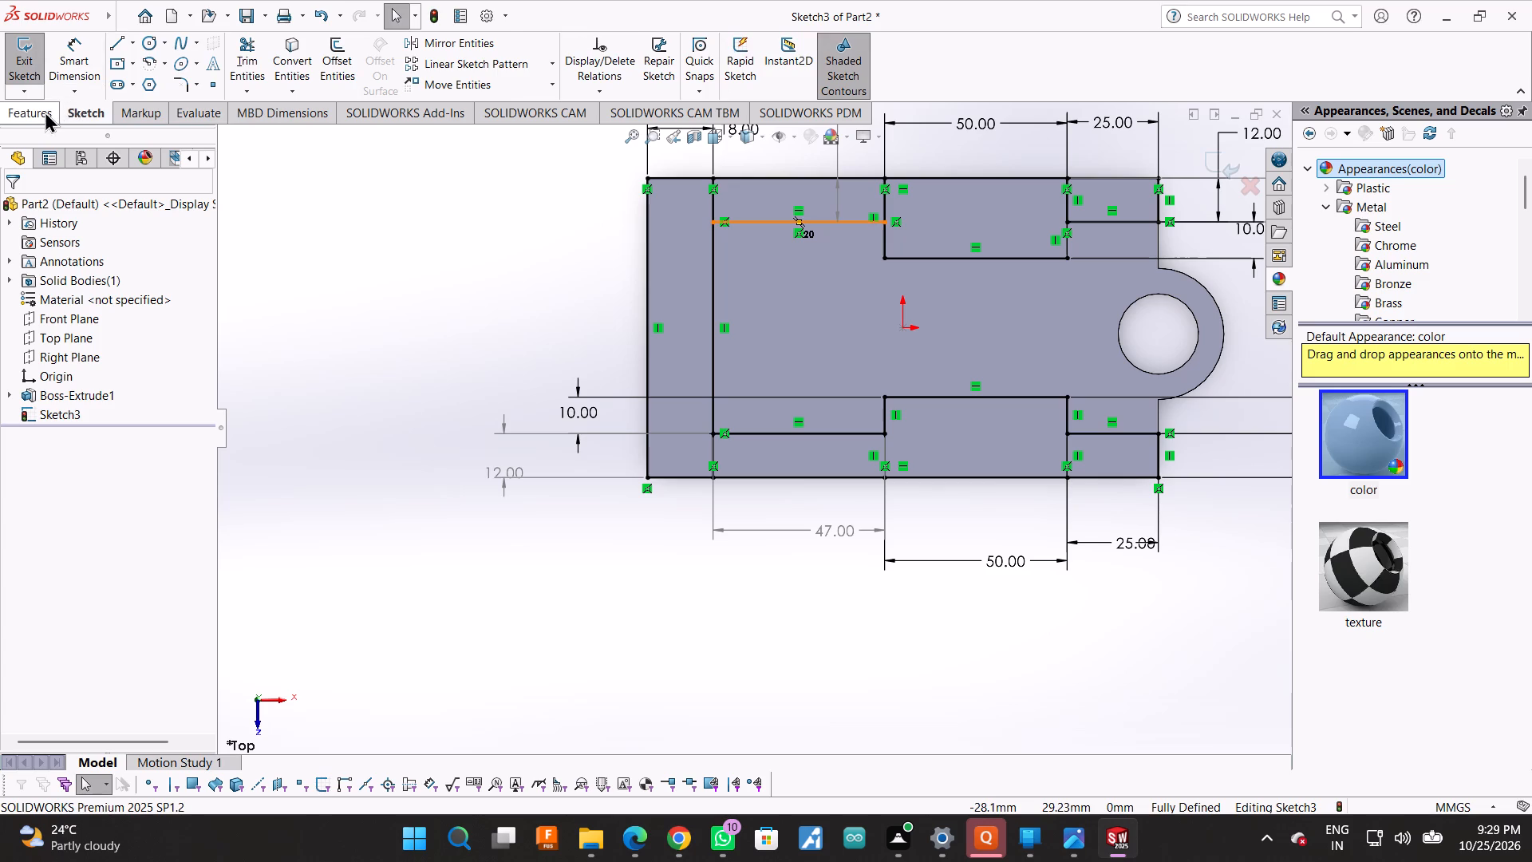
click(14, 55)
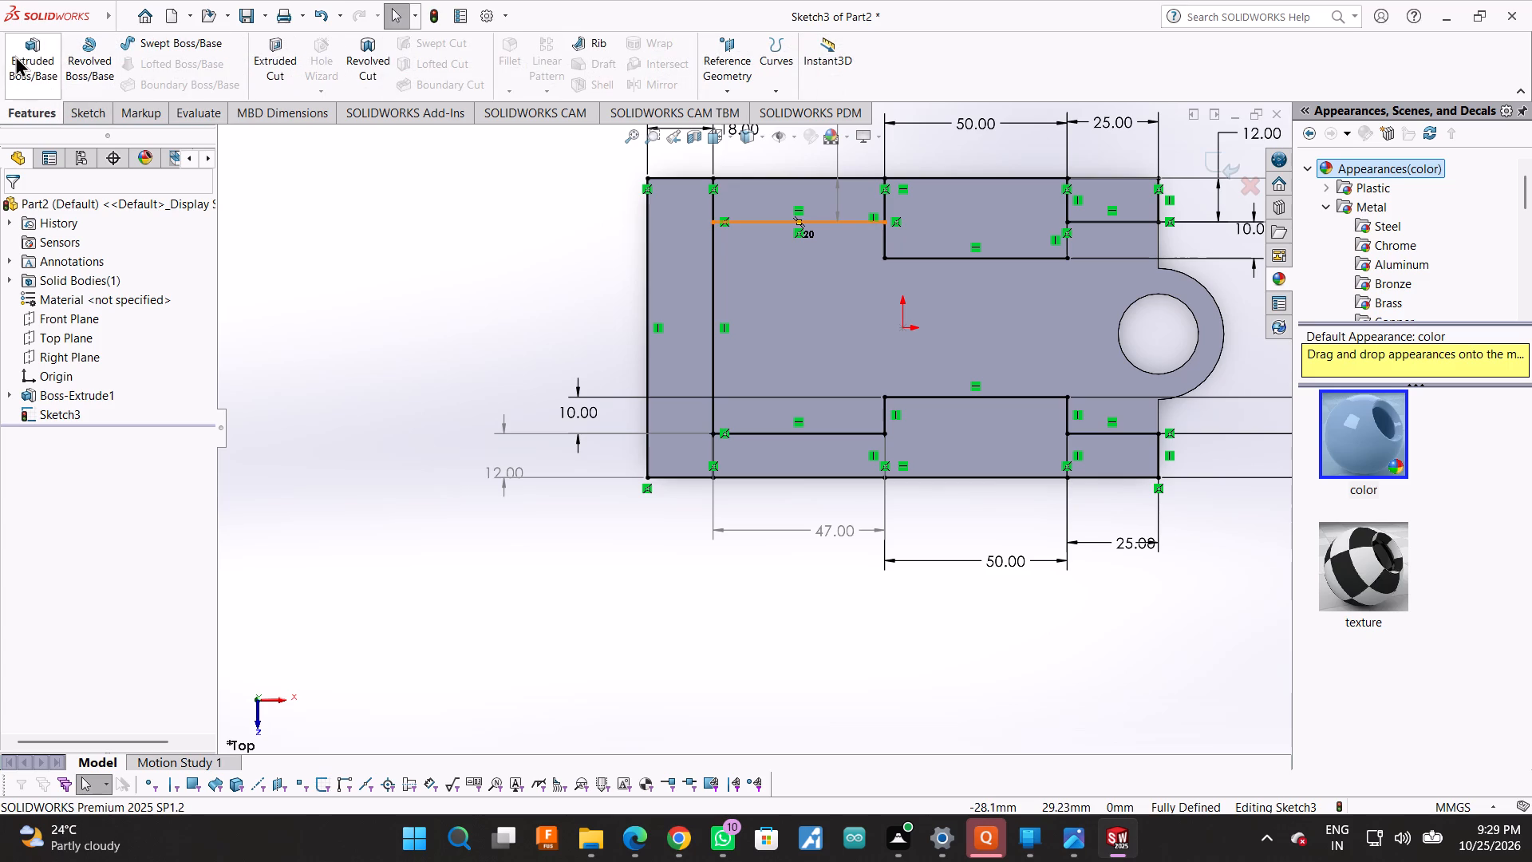
scroll(927, 447, up, 3)
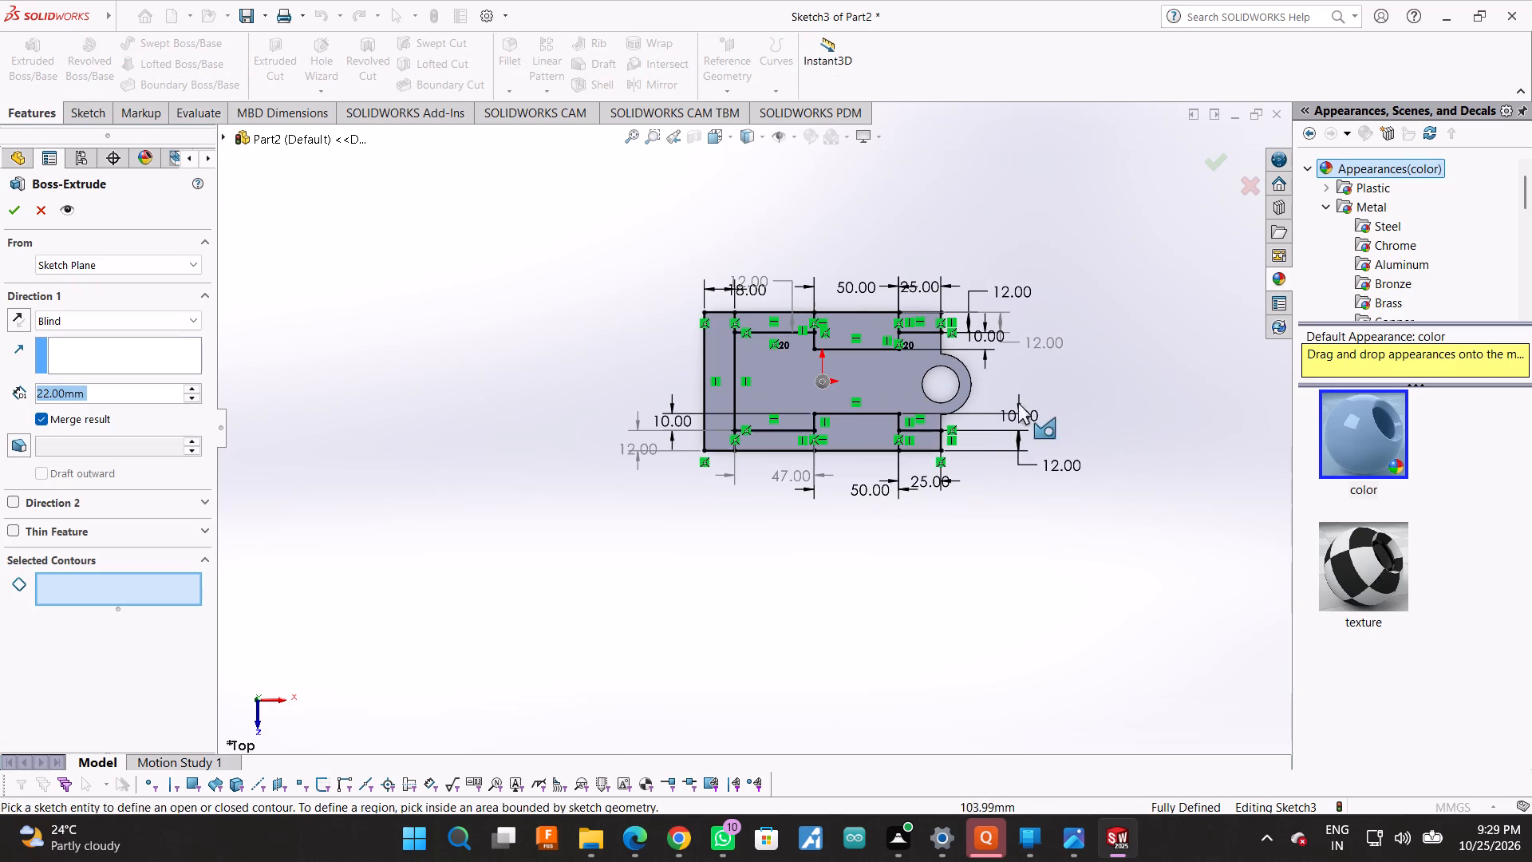
scroll(875, 427, down, 2)
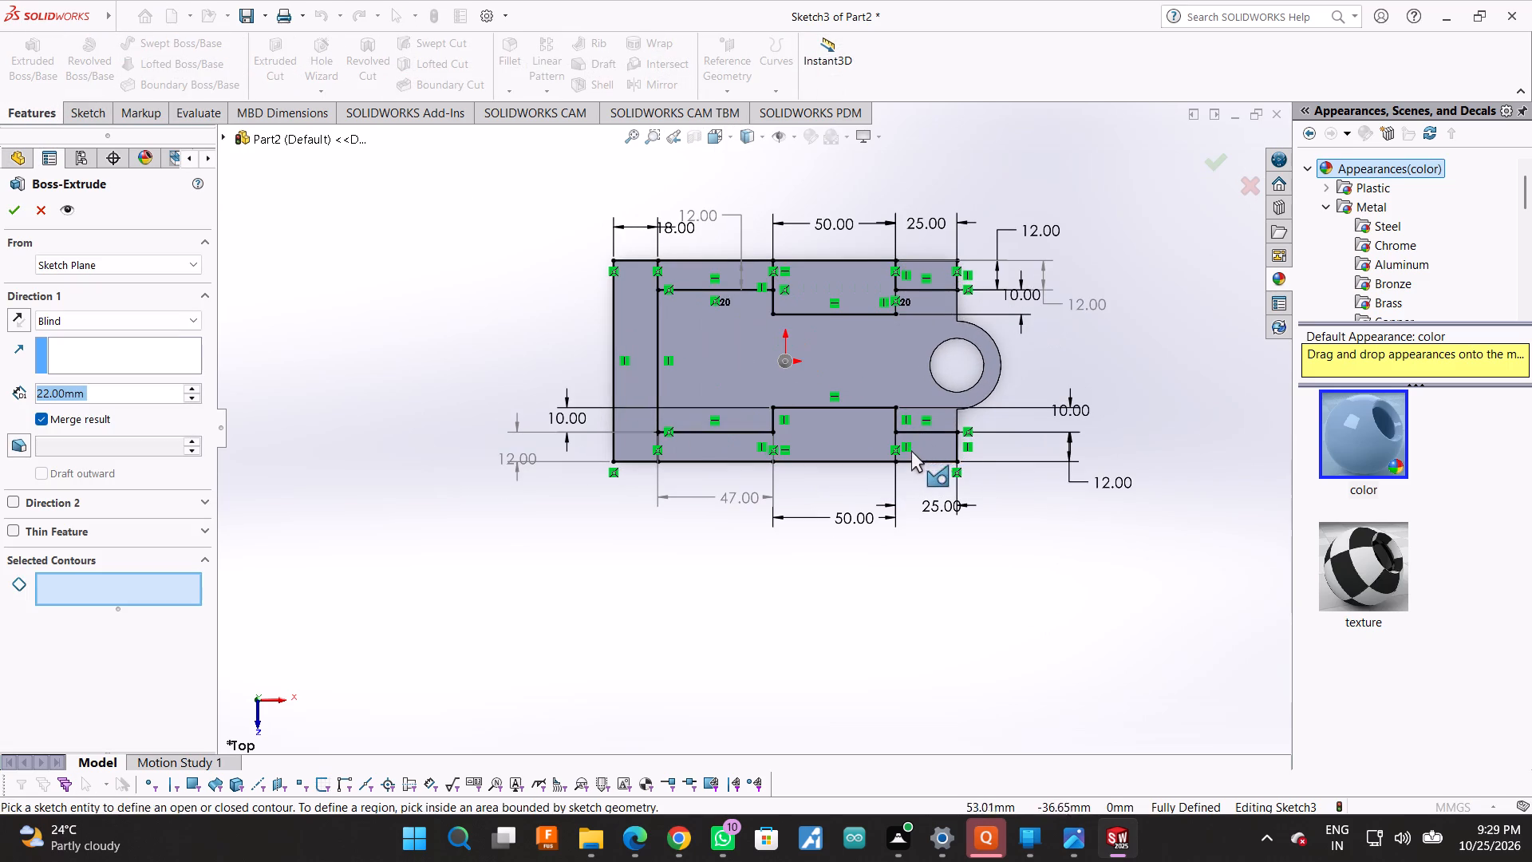
click(937, 277)
click(728, 278)
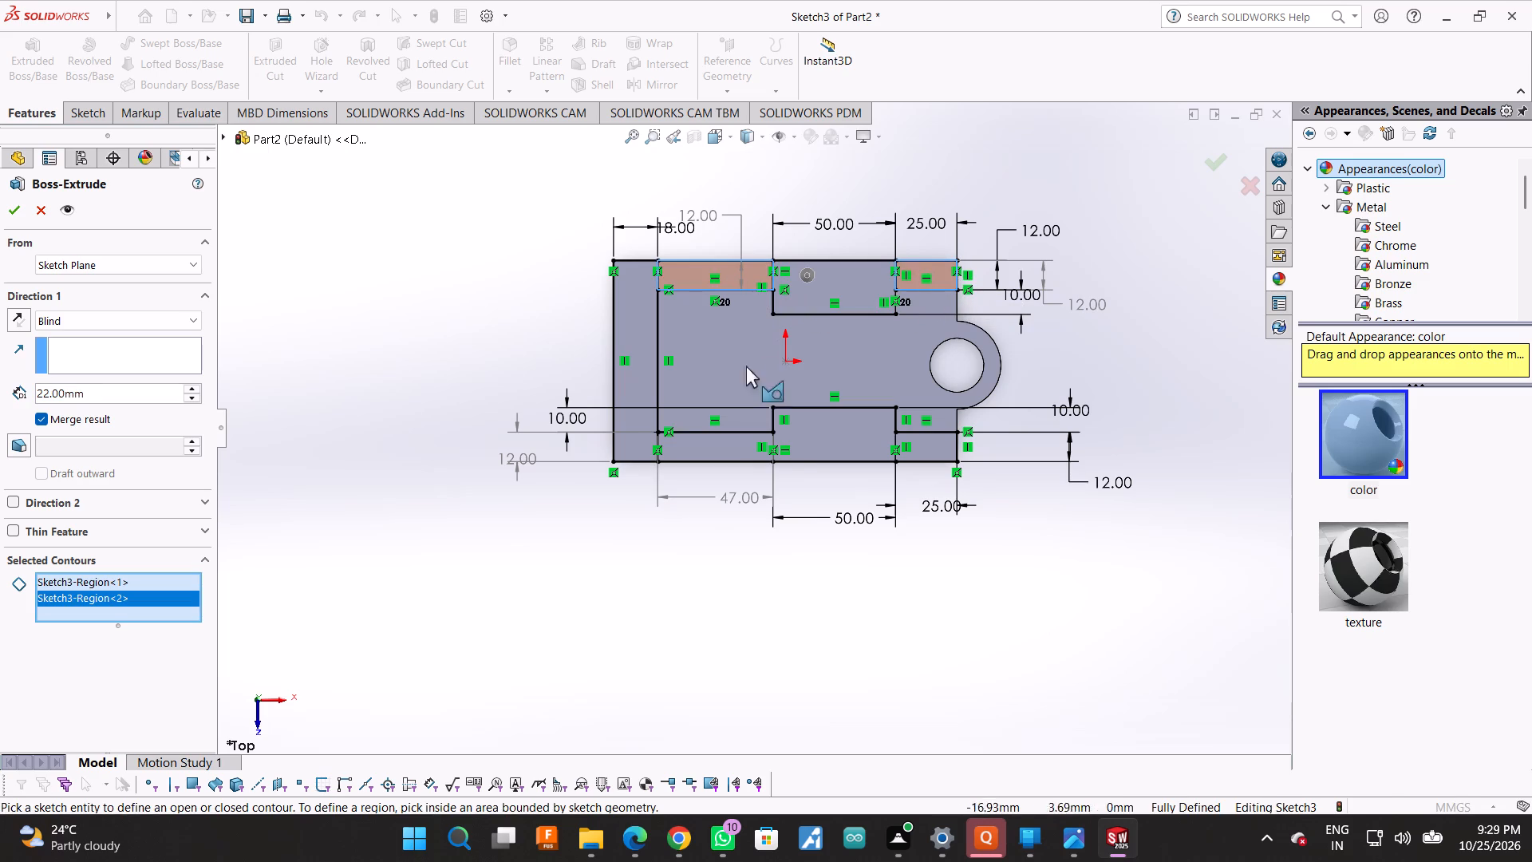
click(745, 443)
click(936, 442)
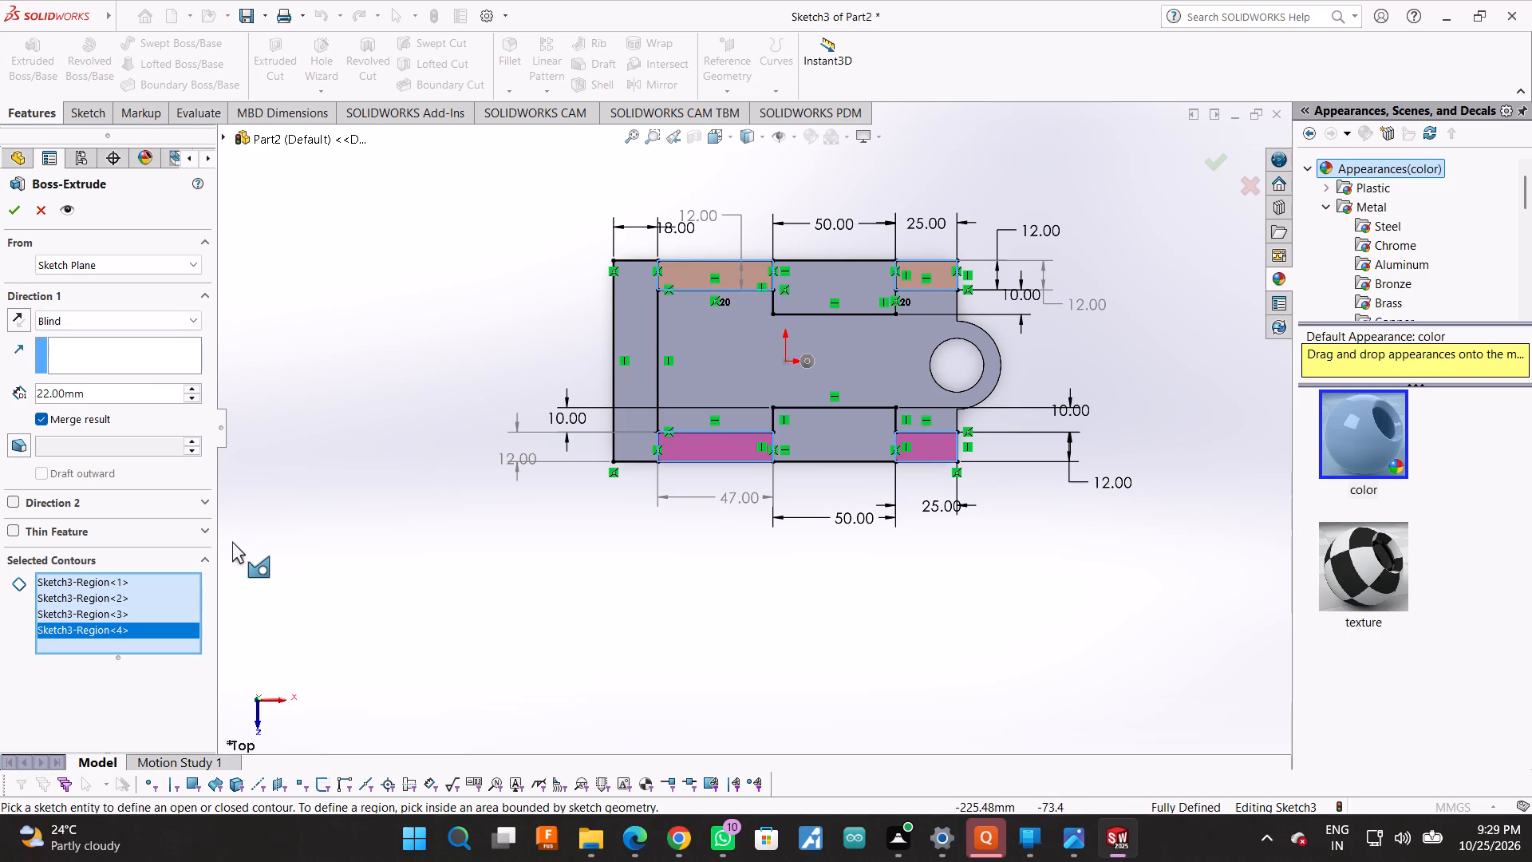
double_click(90, 397)
text(15)
key(Return)
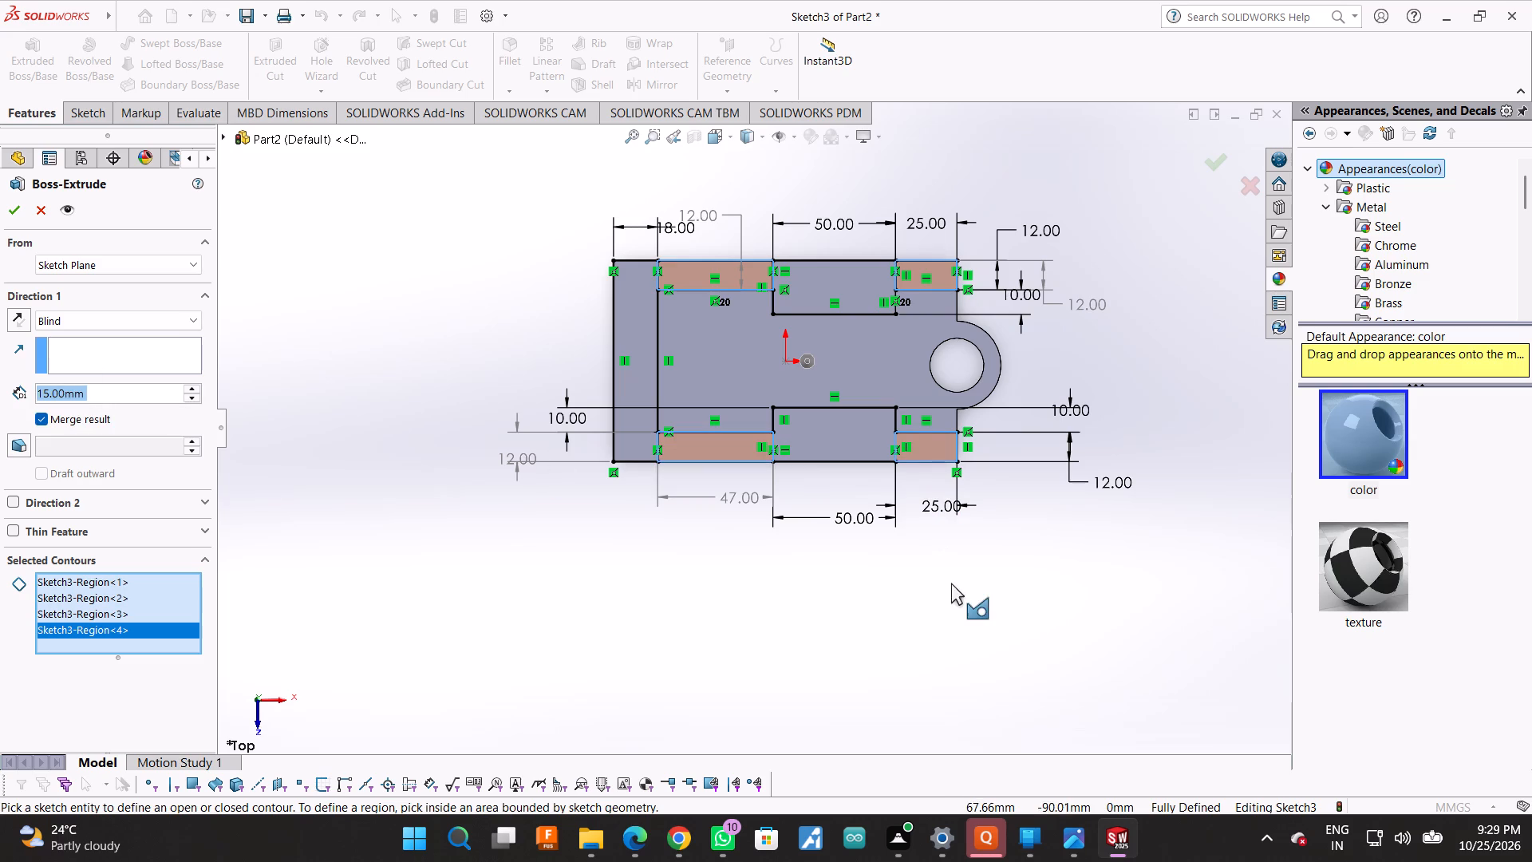
middle_drag(951, 583, 1013, 340)
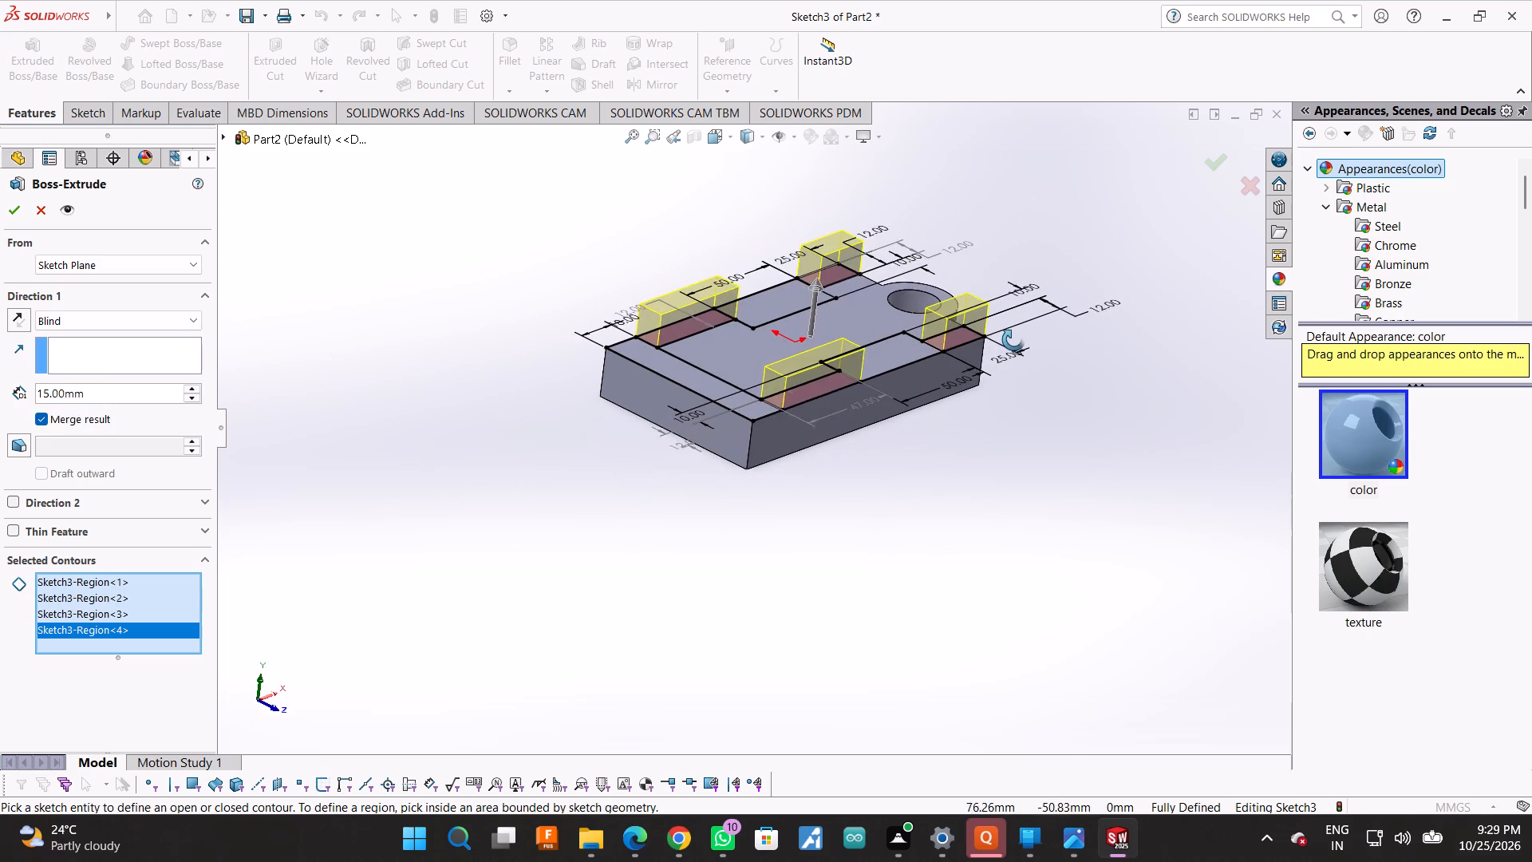
middle_drag(1013, 340, 1013, 339)
click(21, 220)
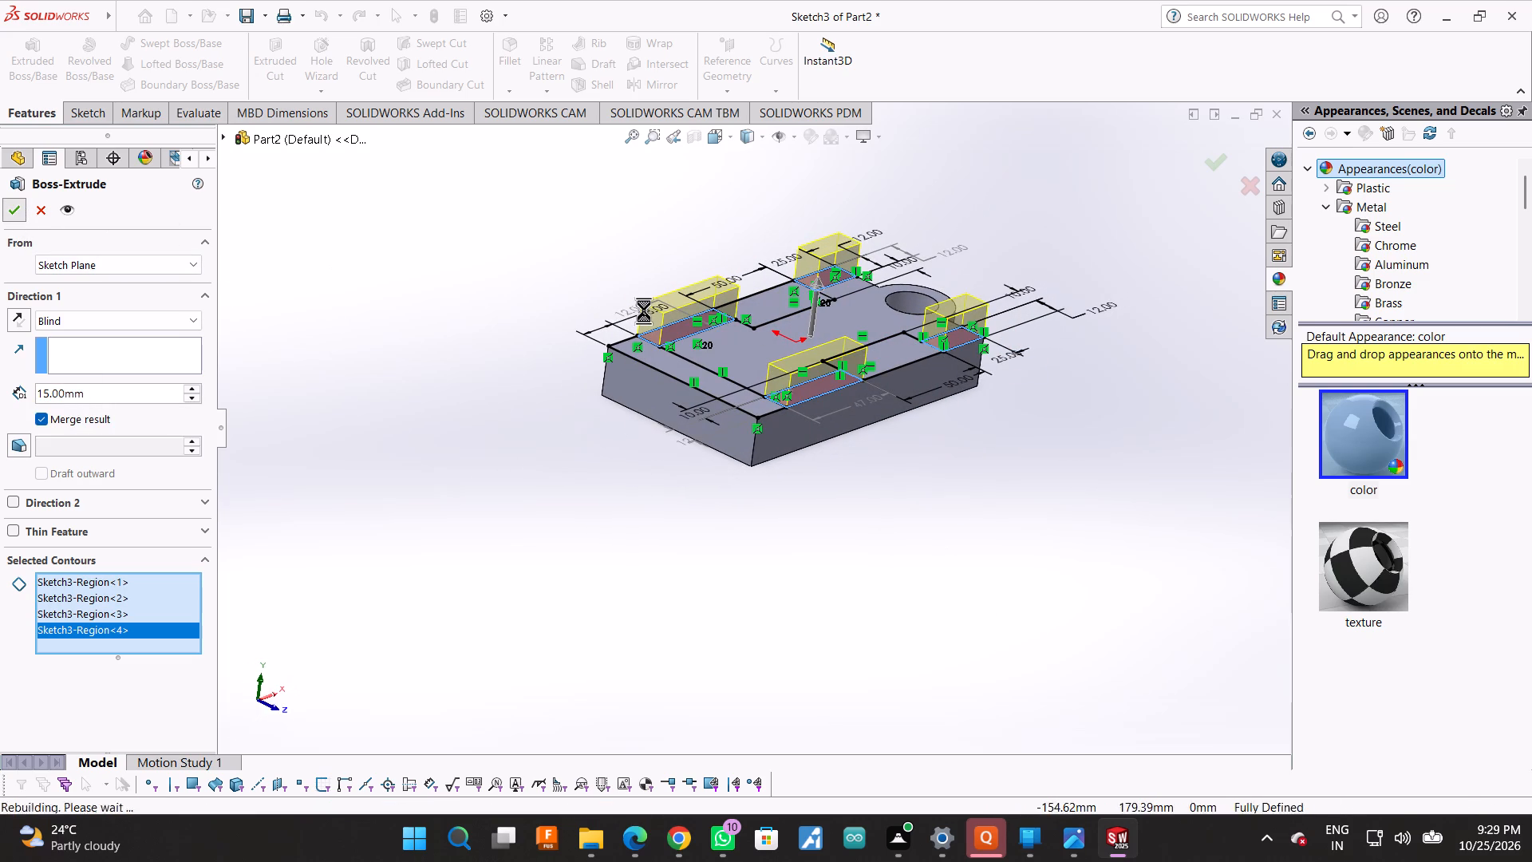
middle_drag(589, 252, 623, 387)
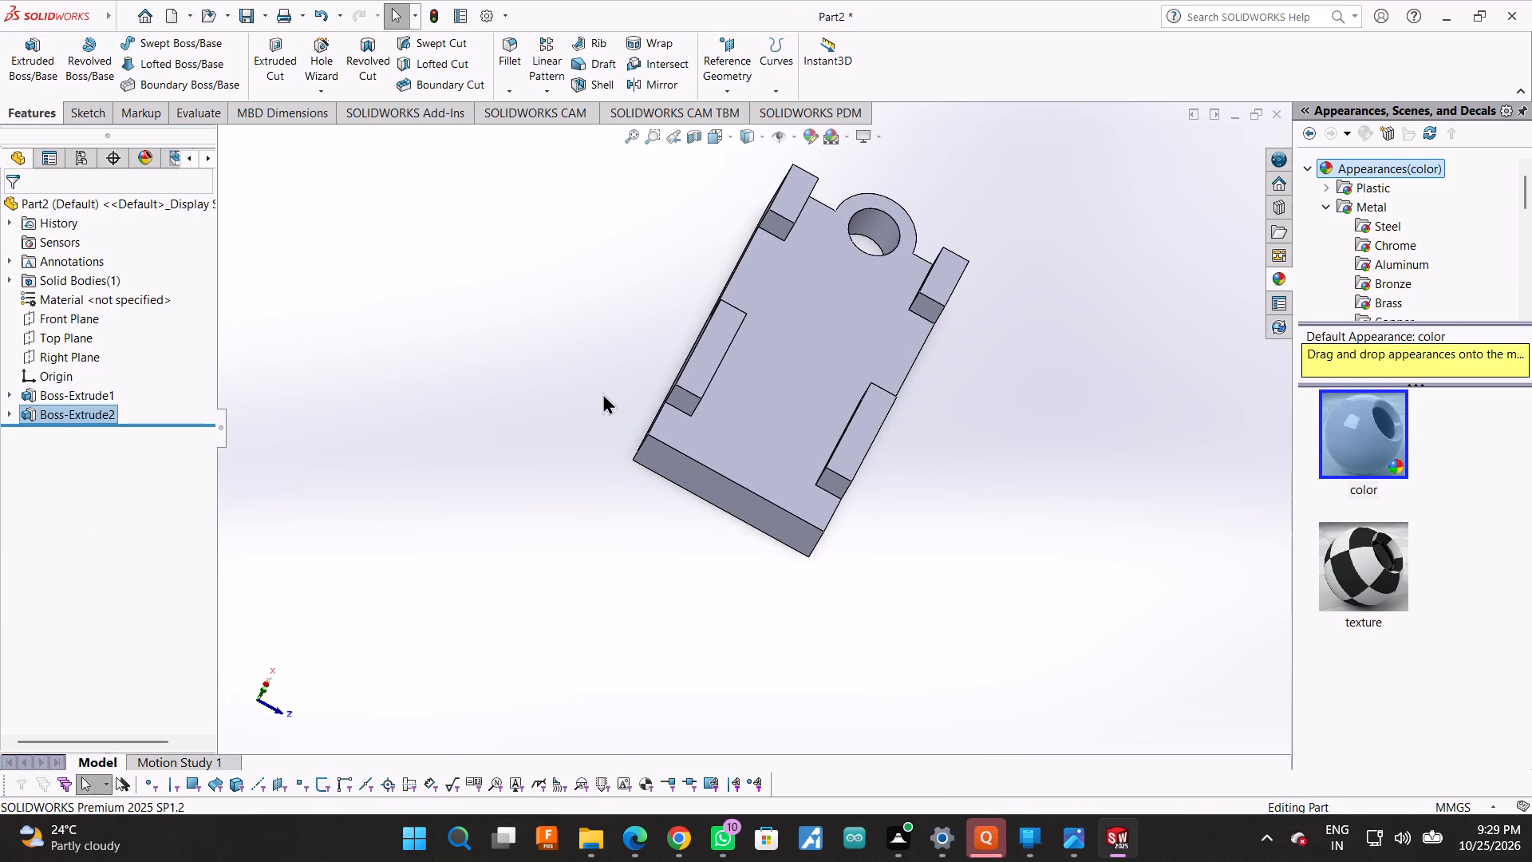
Open Sketch3 under Boss-Extrude2 for editing.
click(7, 421)
click(53, 434)
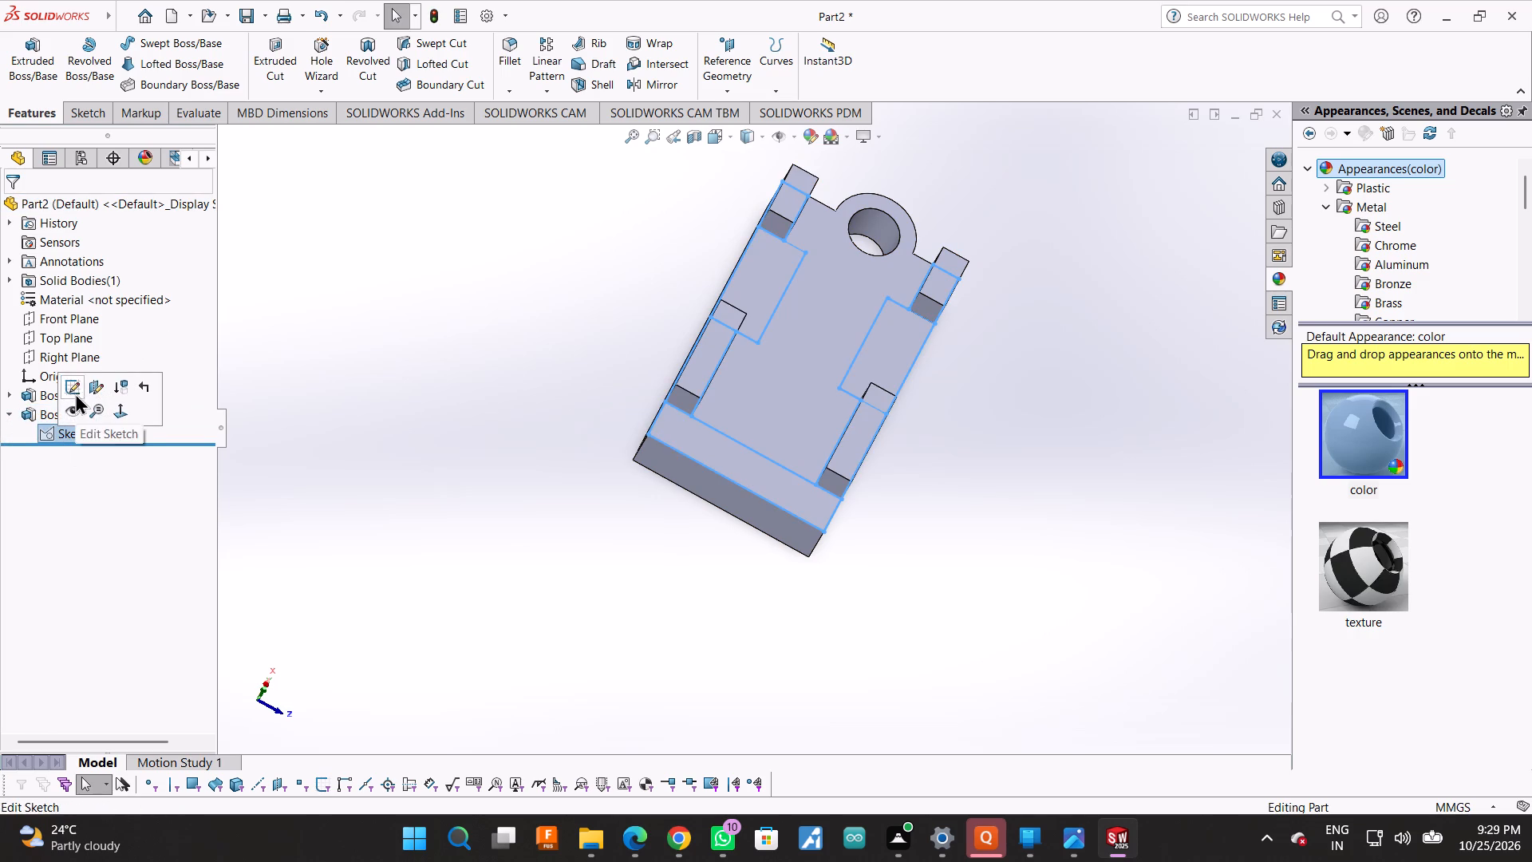
click(74, 389)
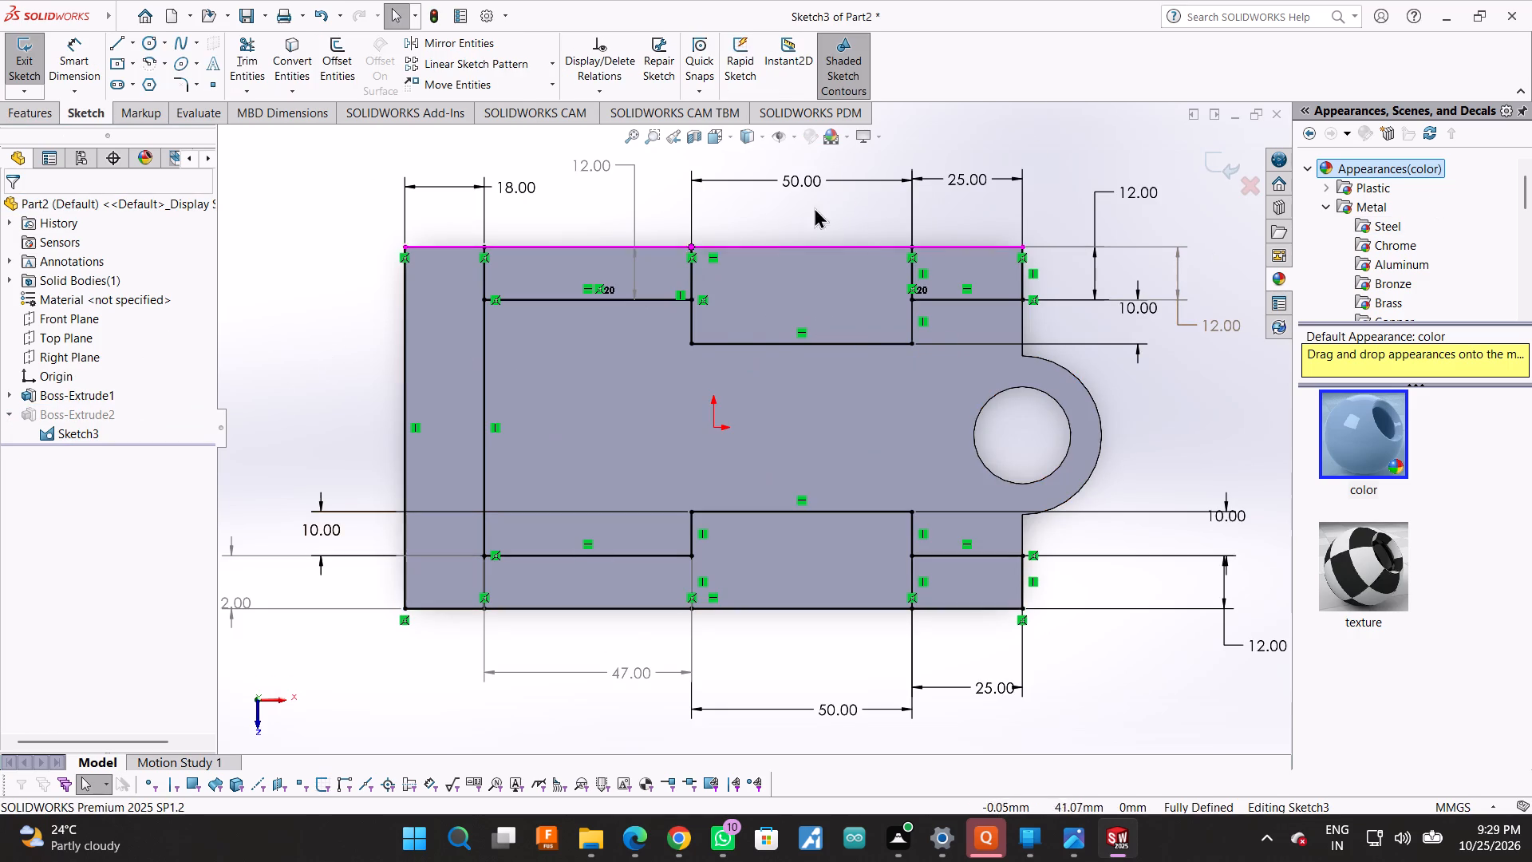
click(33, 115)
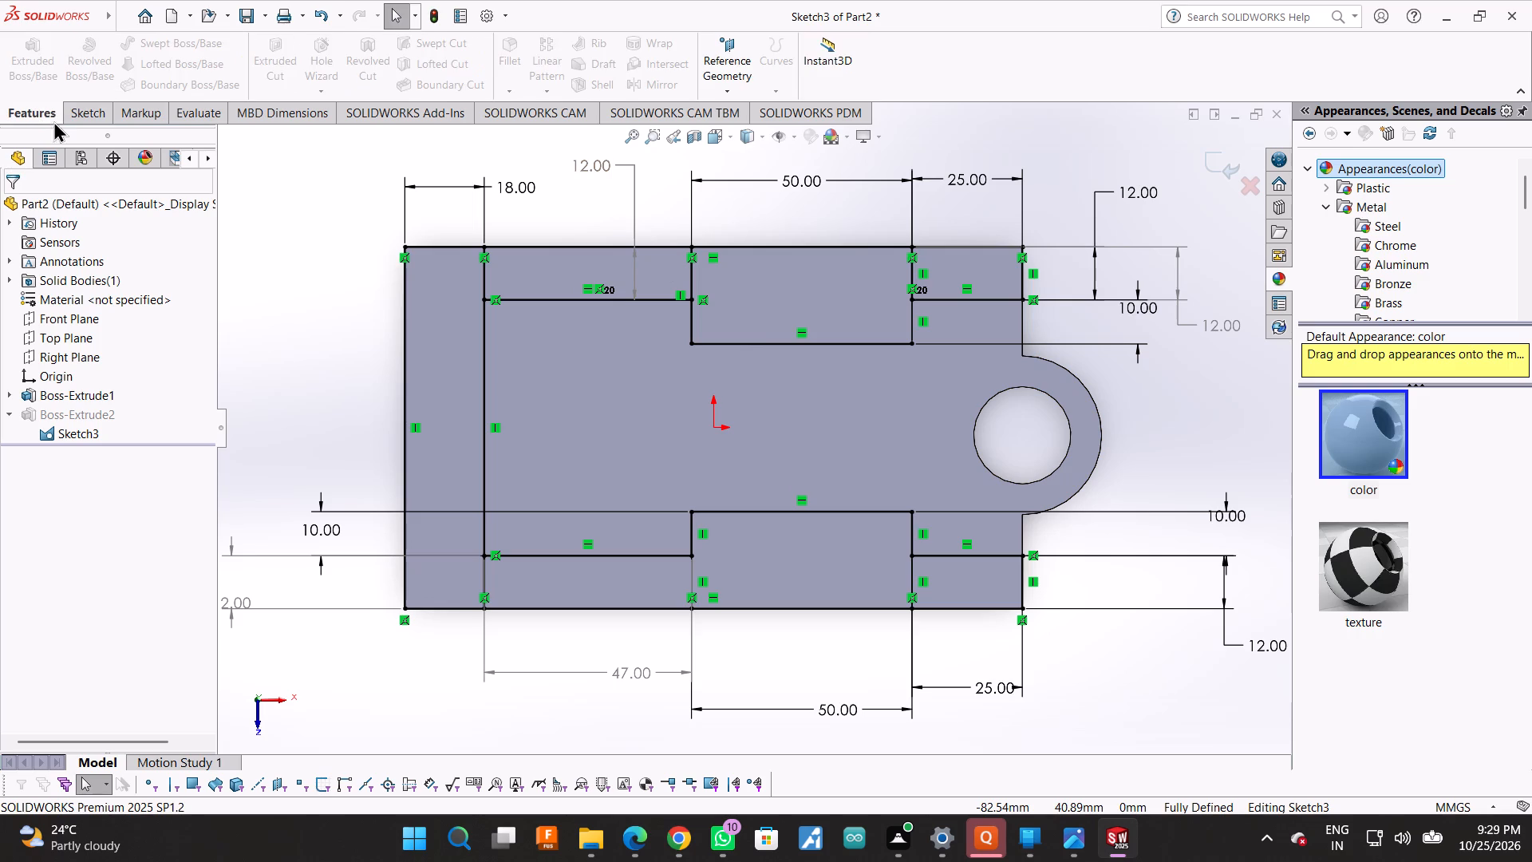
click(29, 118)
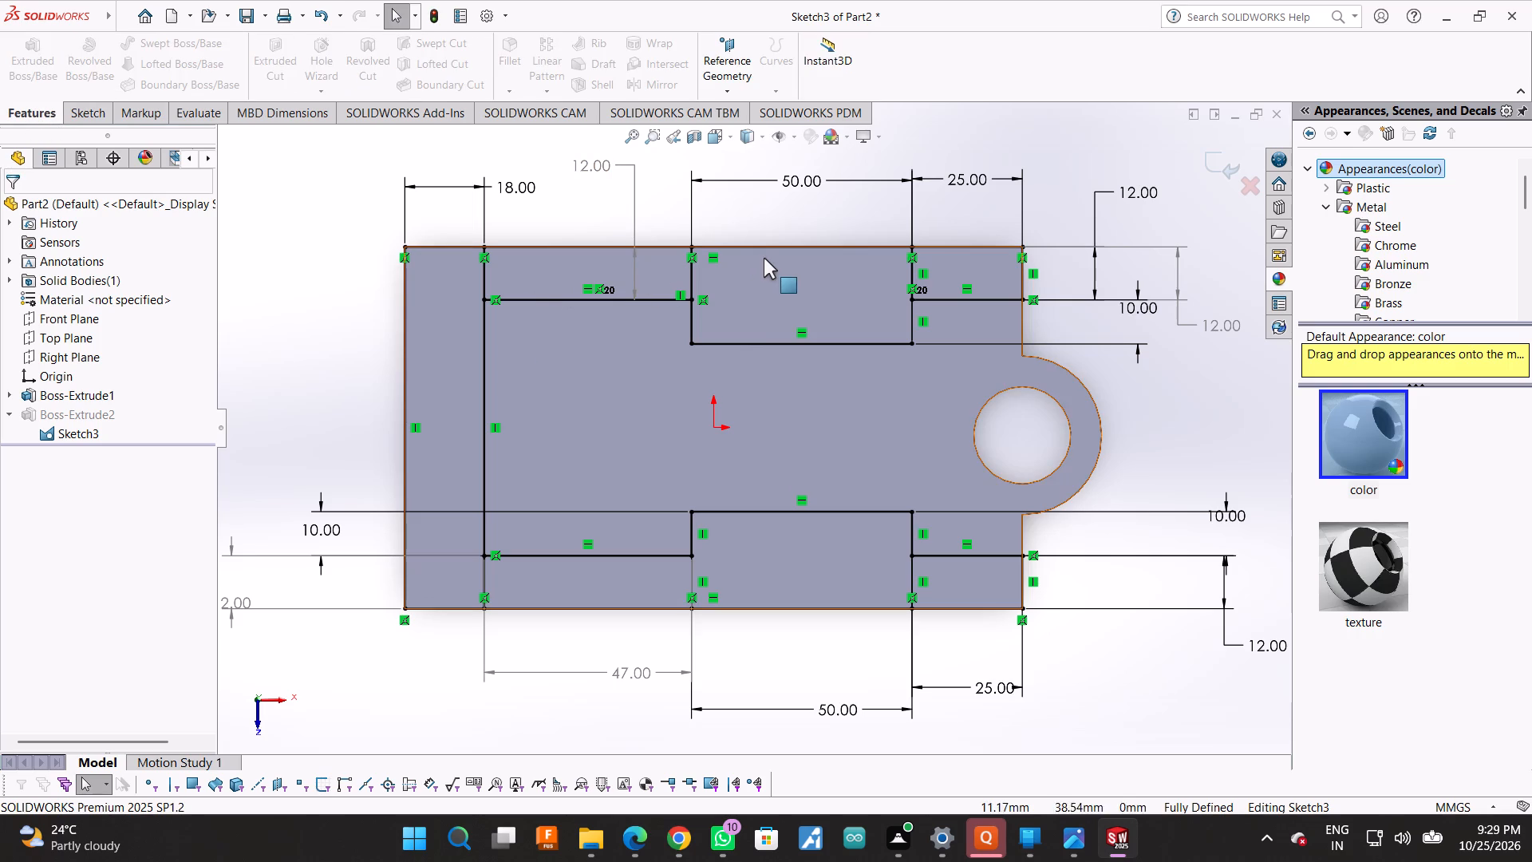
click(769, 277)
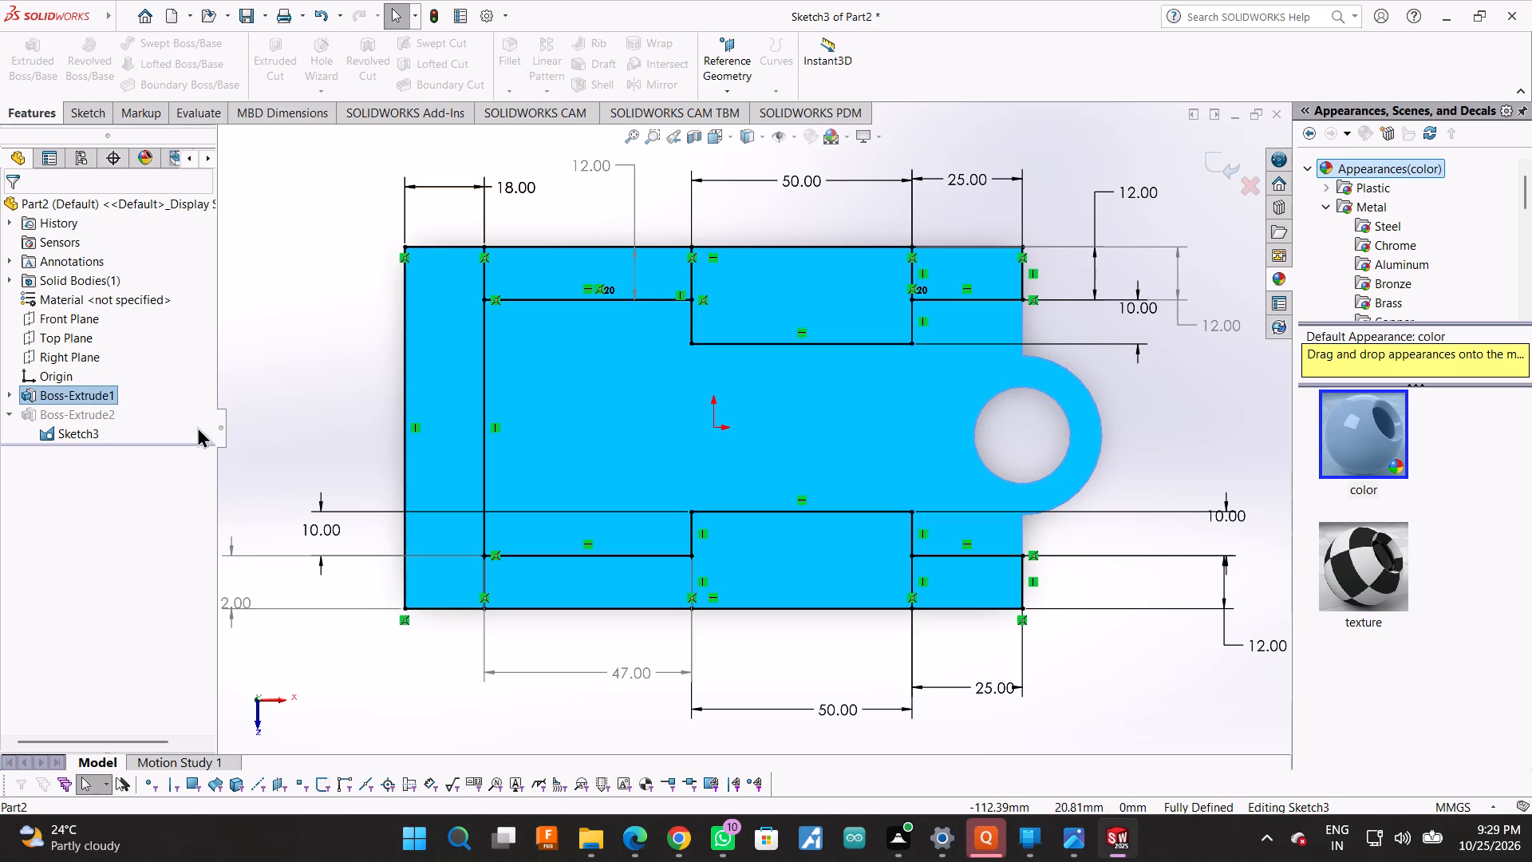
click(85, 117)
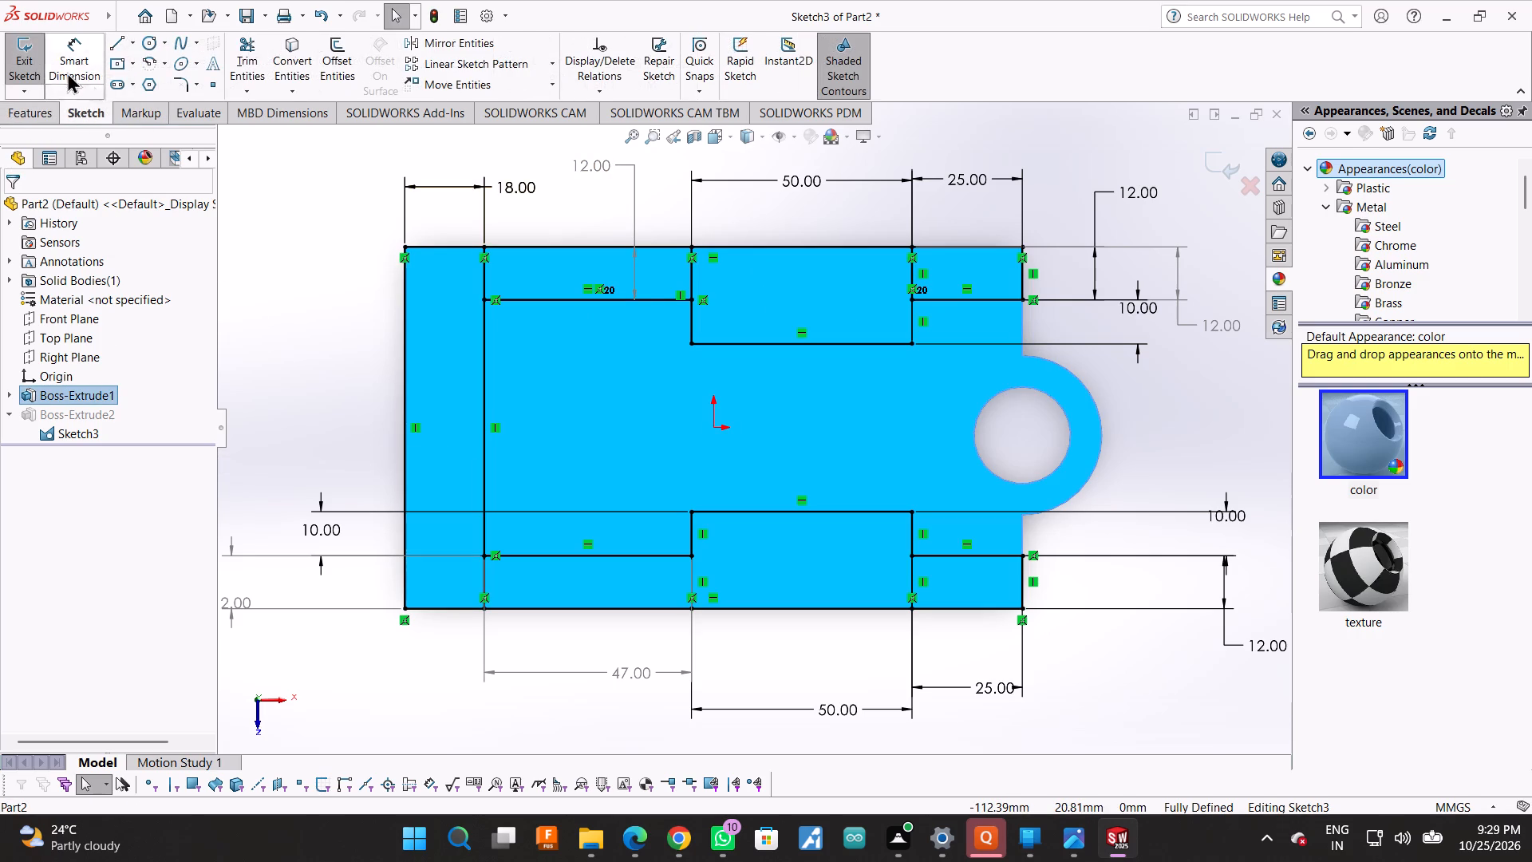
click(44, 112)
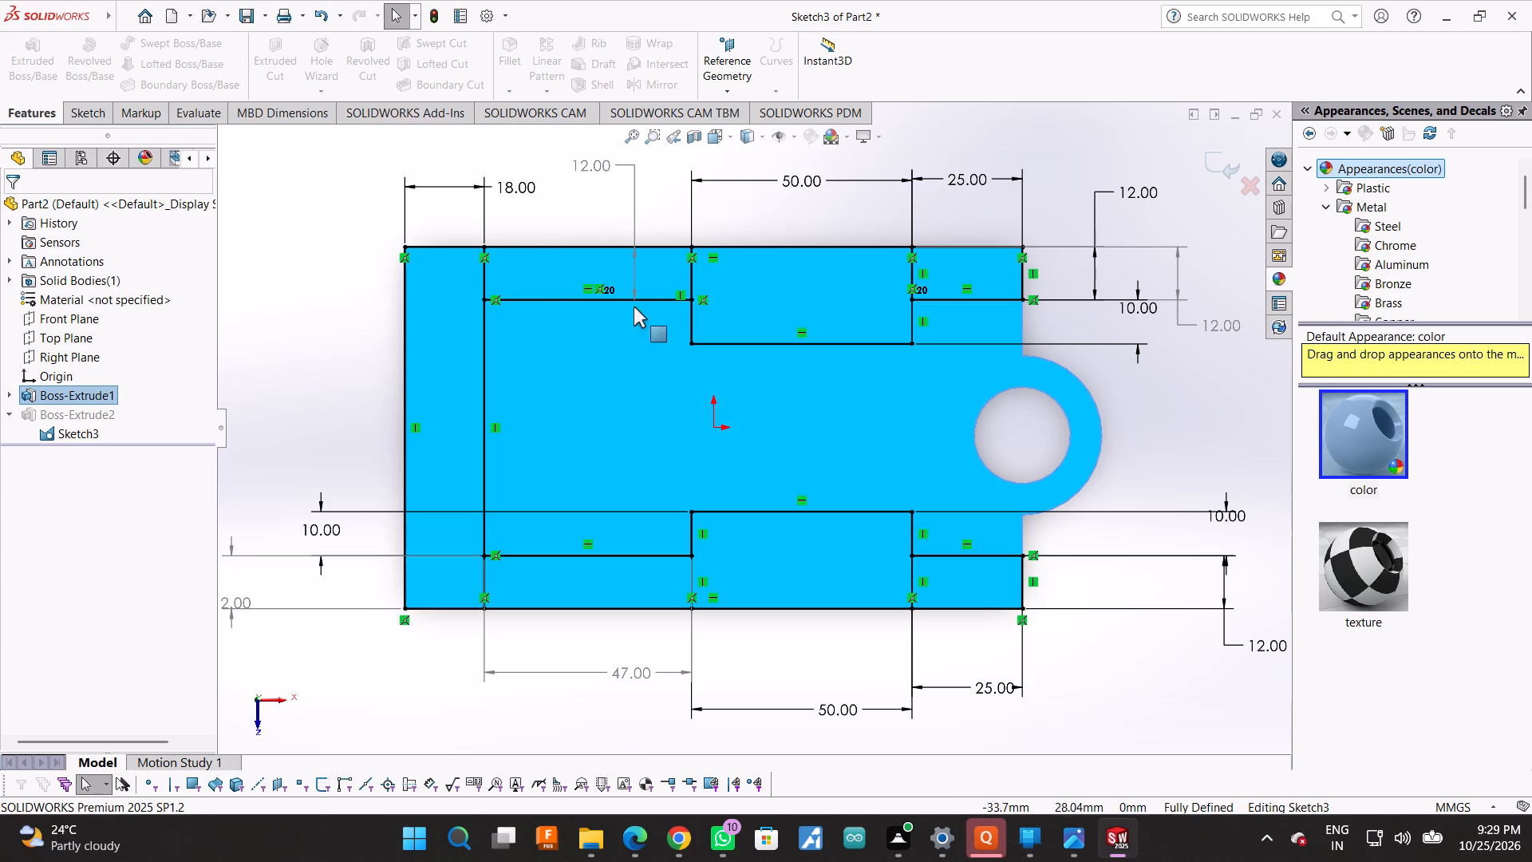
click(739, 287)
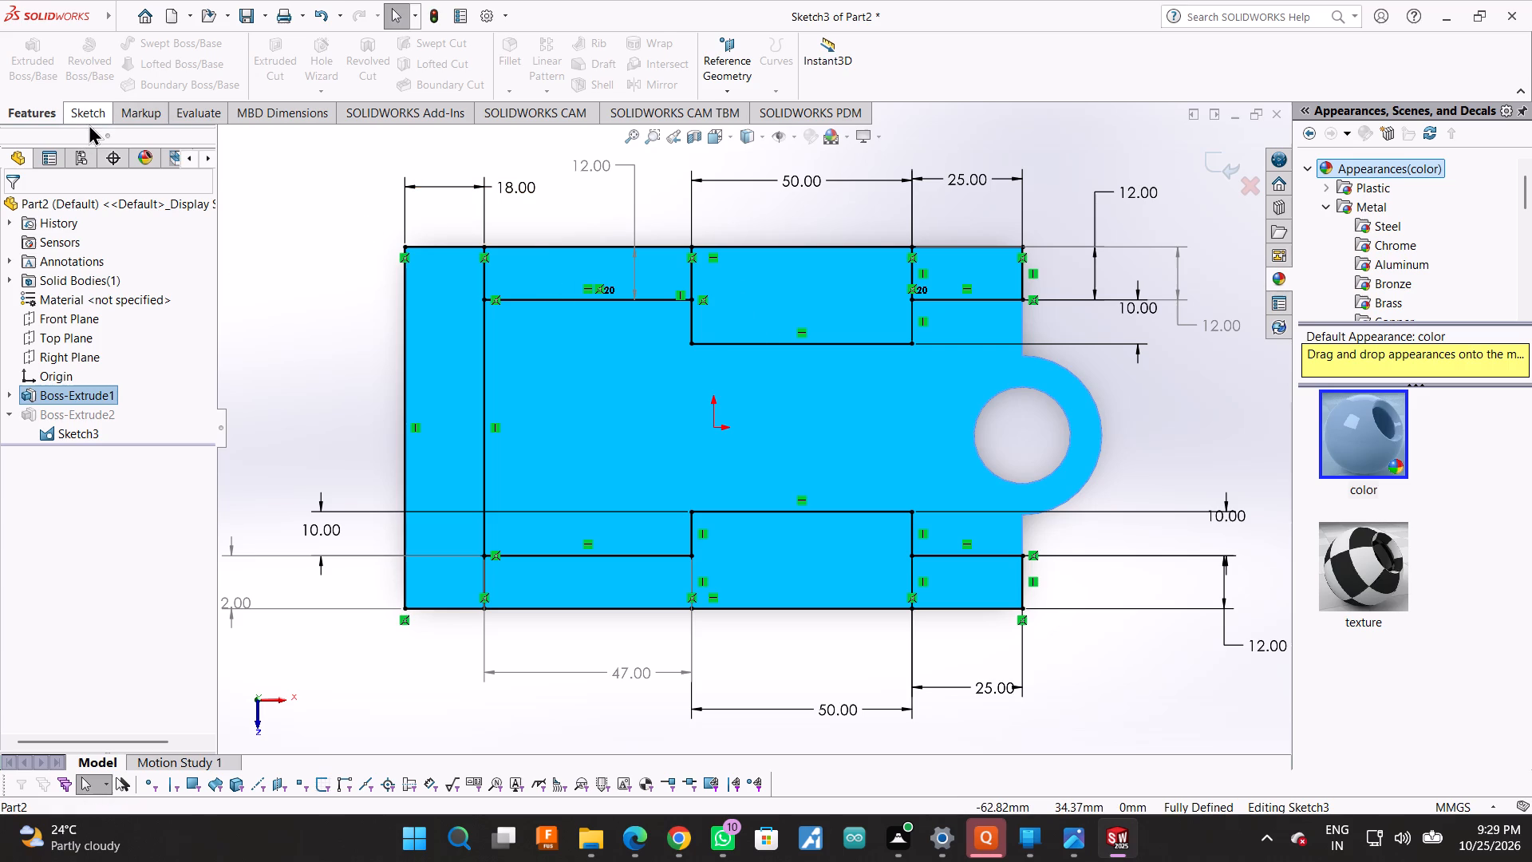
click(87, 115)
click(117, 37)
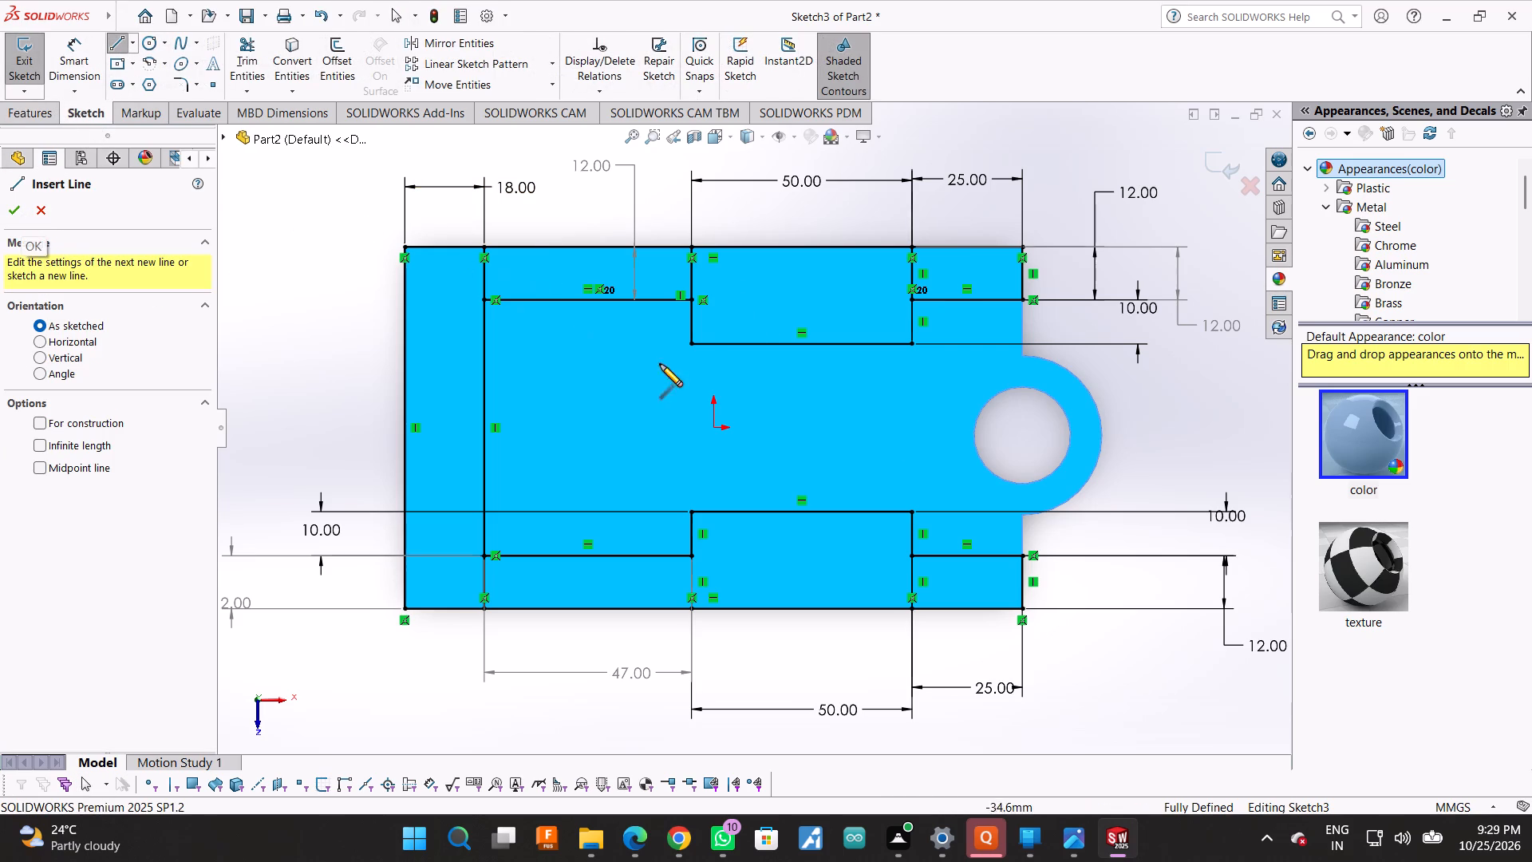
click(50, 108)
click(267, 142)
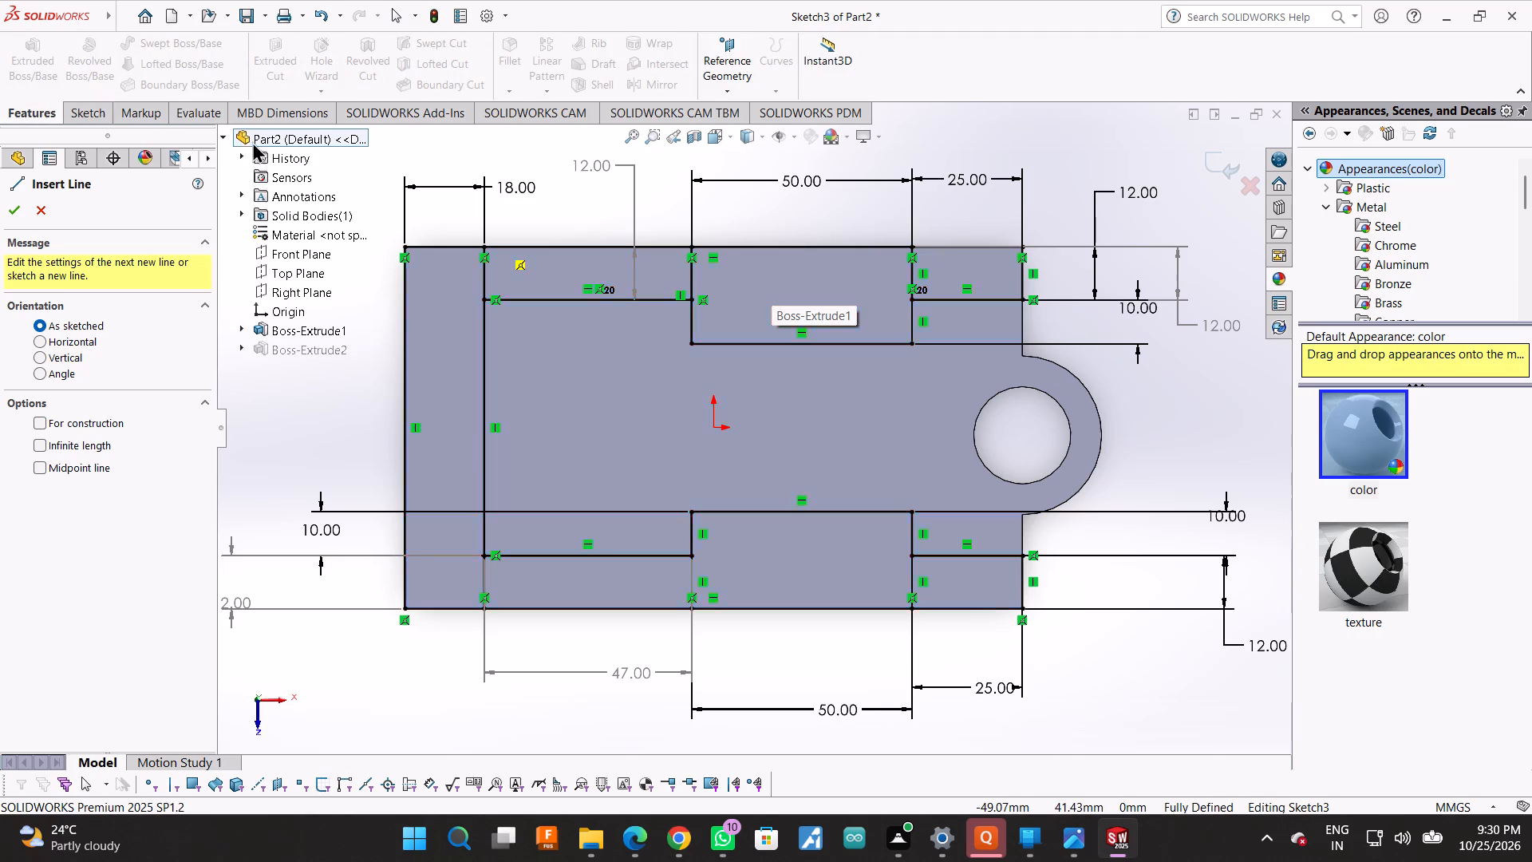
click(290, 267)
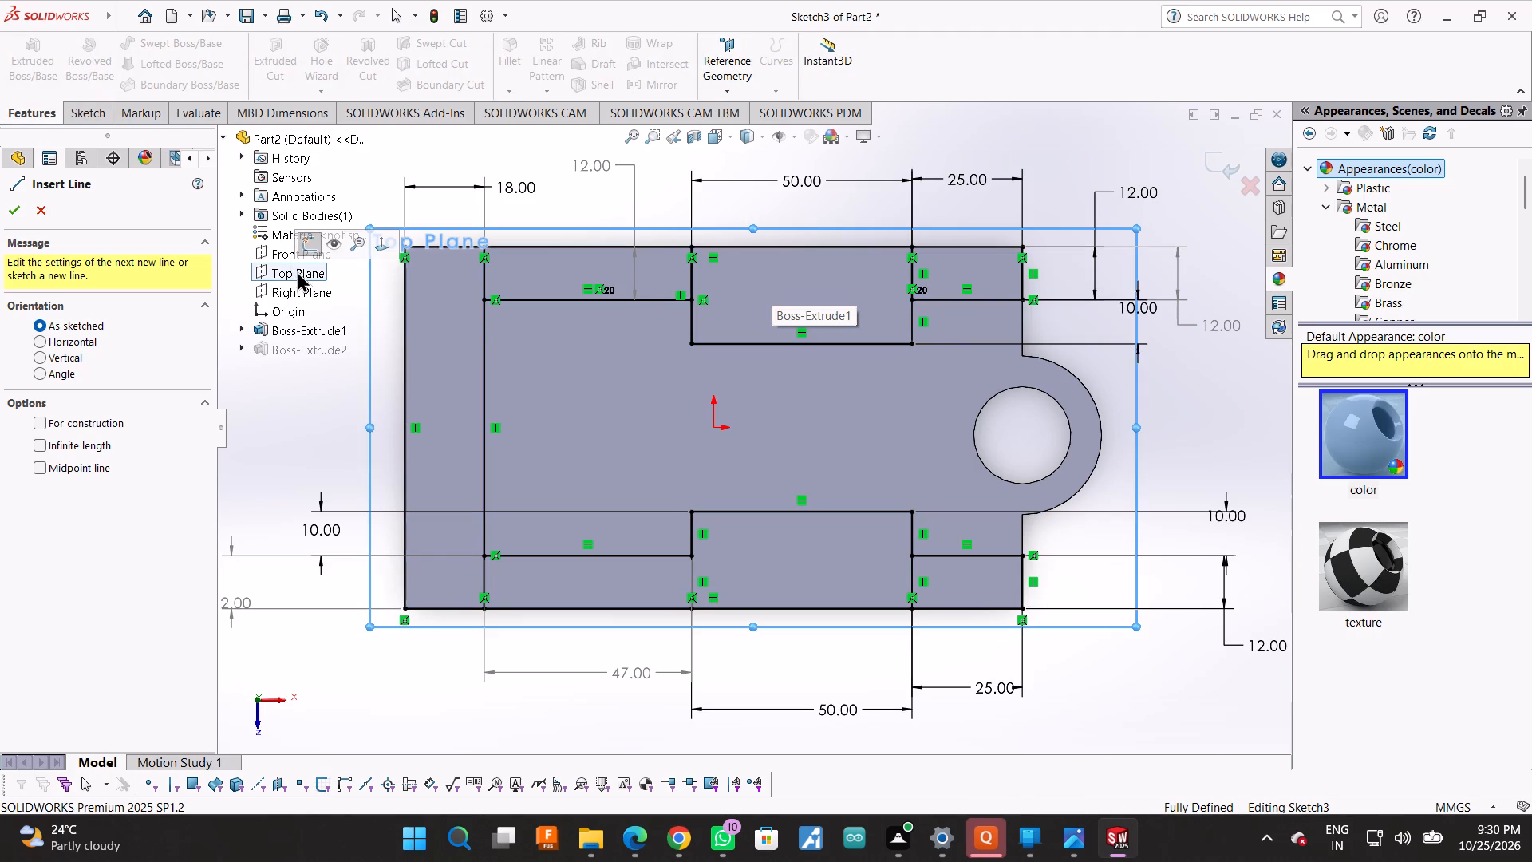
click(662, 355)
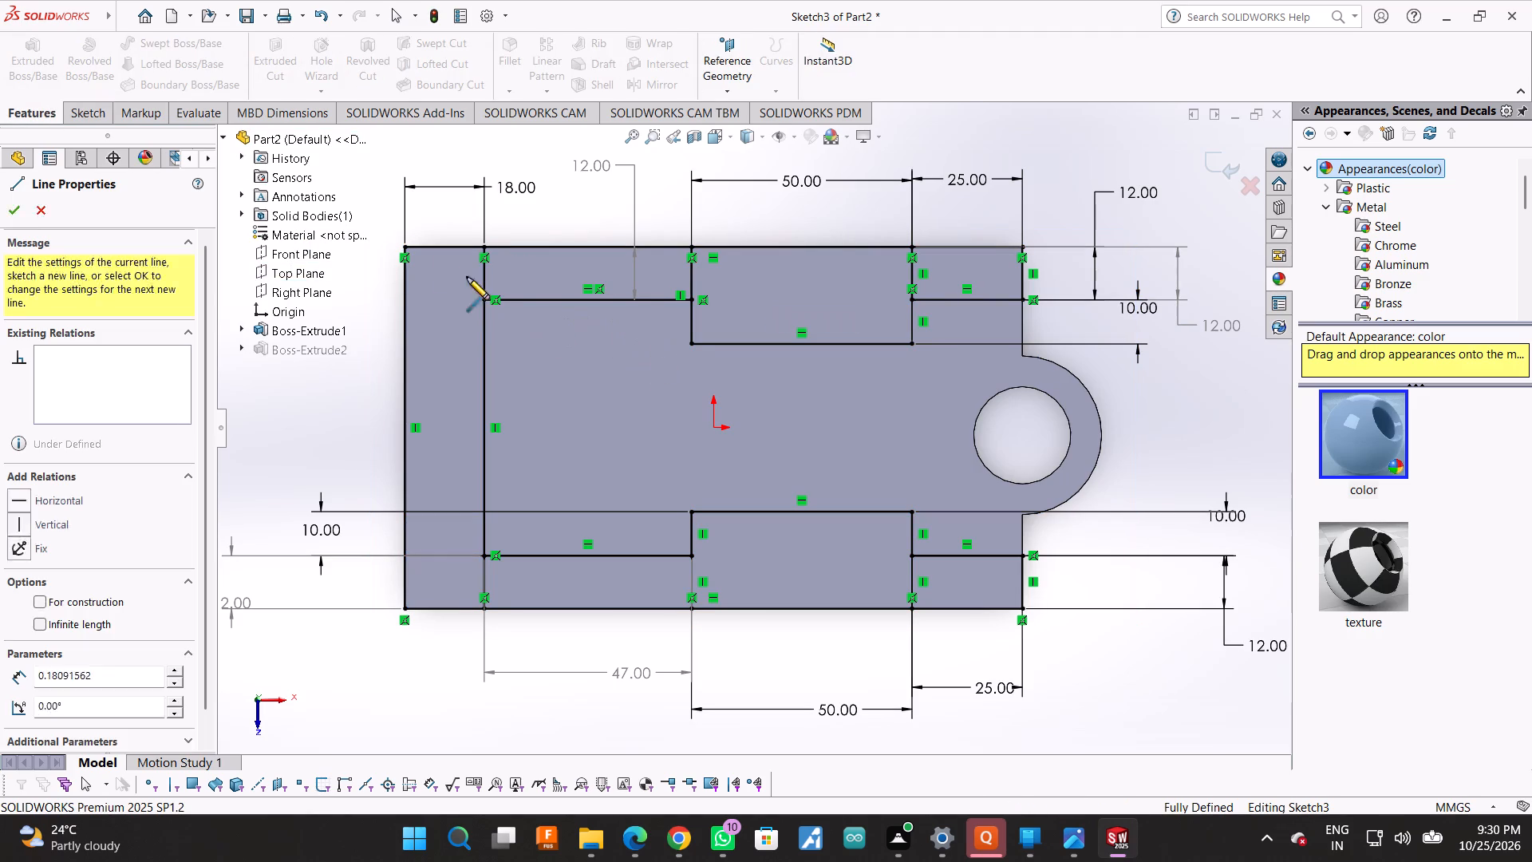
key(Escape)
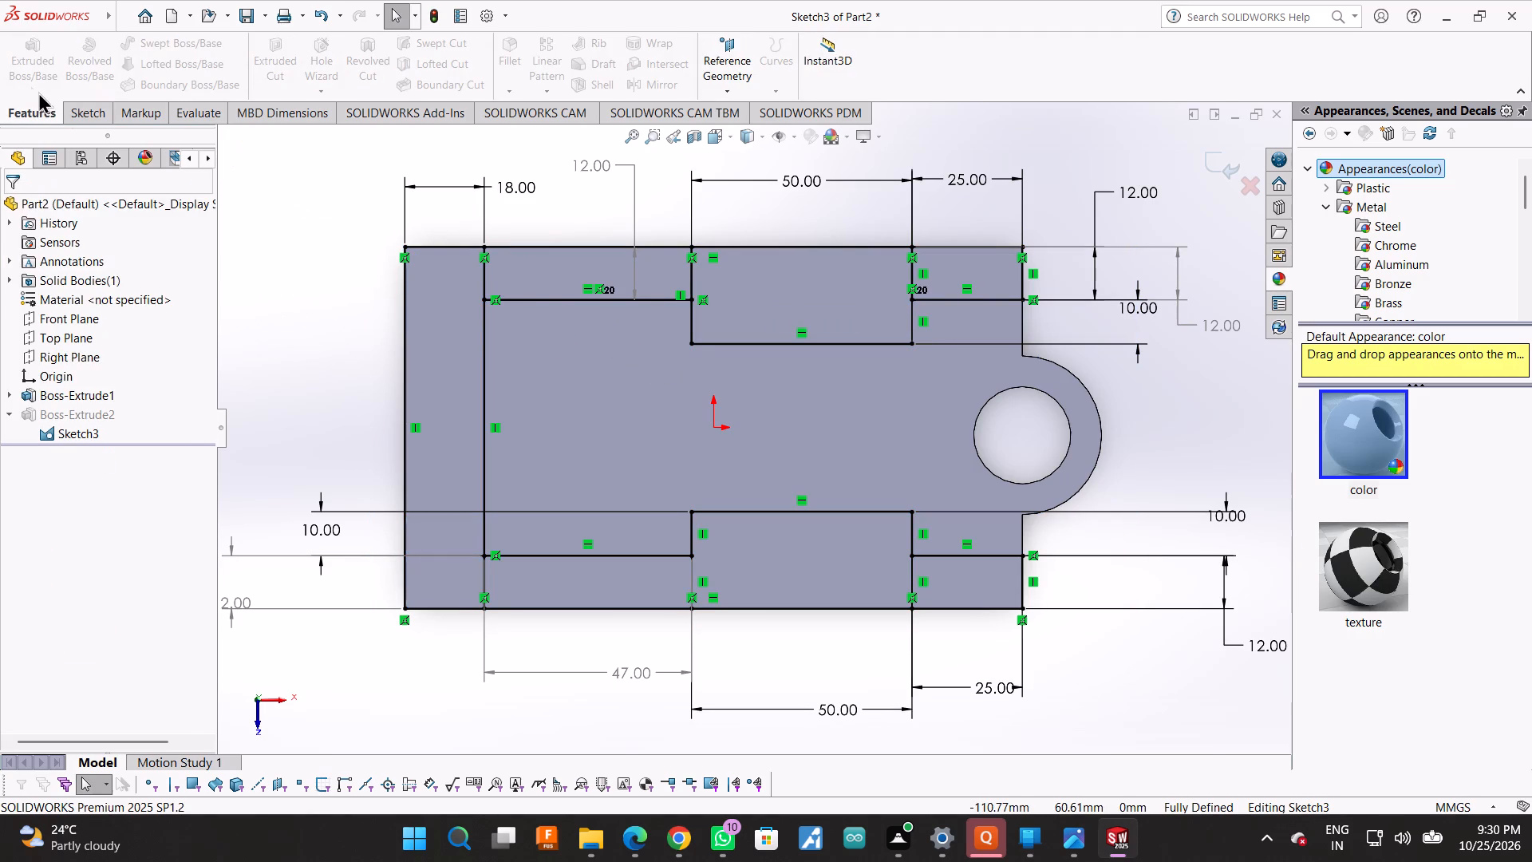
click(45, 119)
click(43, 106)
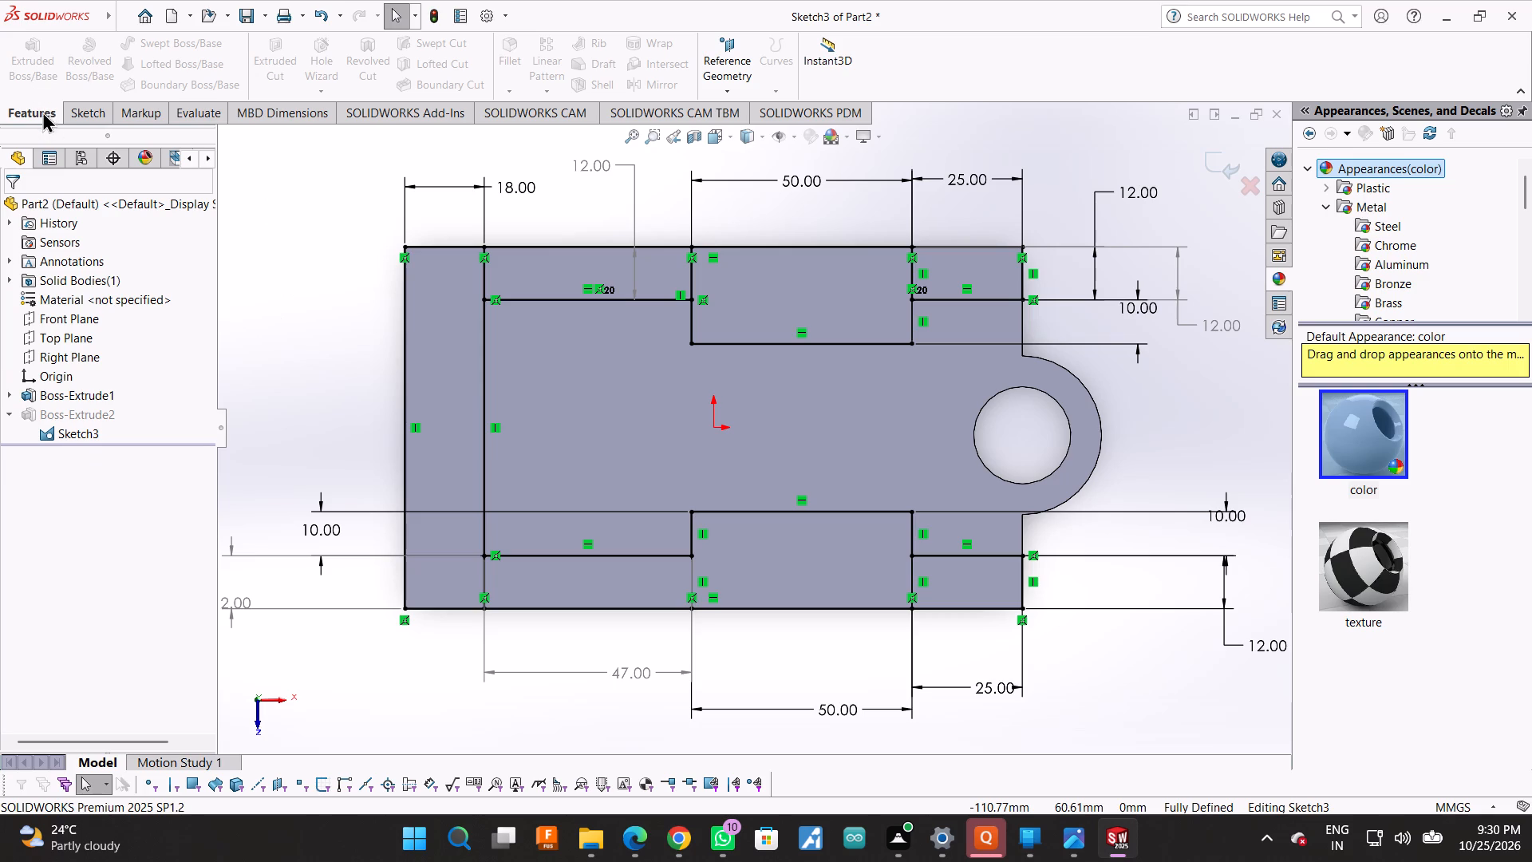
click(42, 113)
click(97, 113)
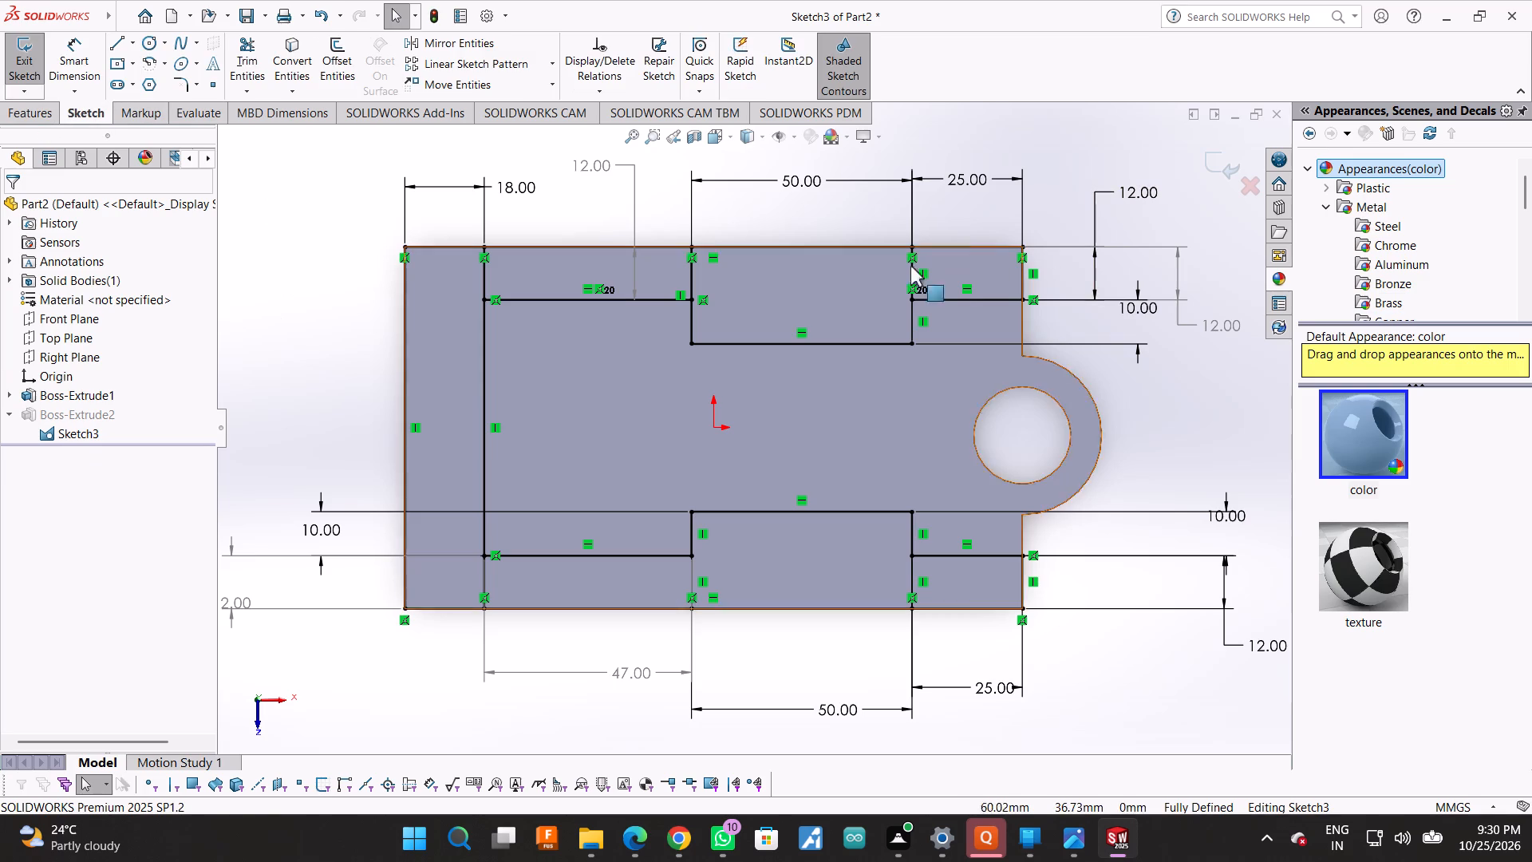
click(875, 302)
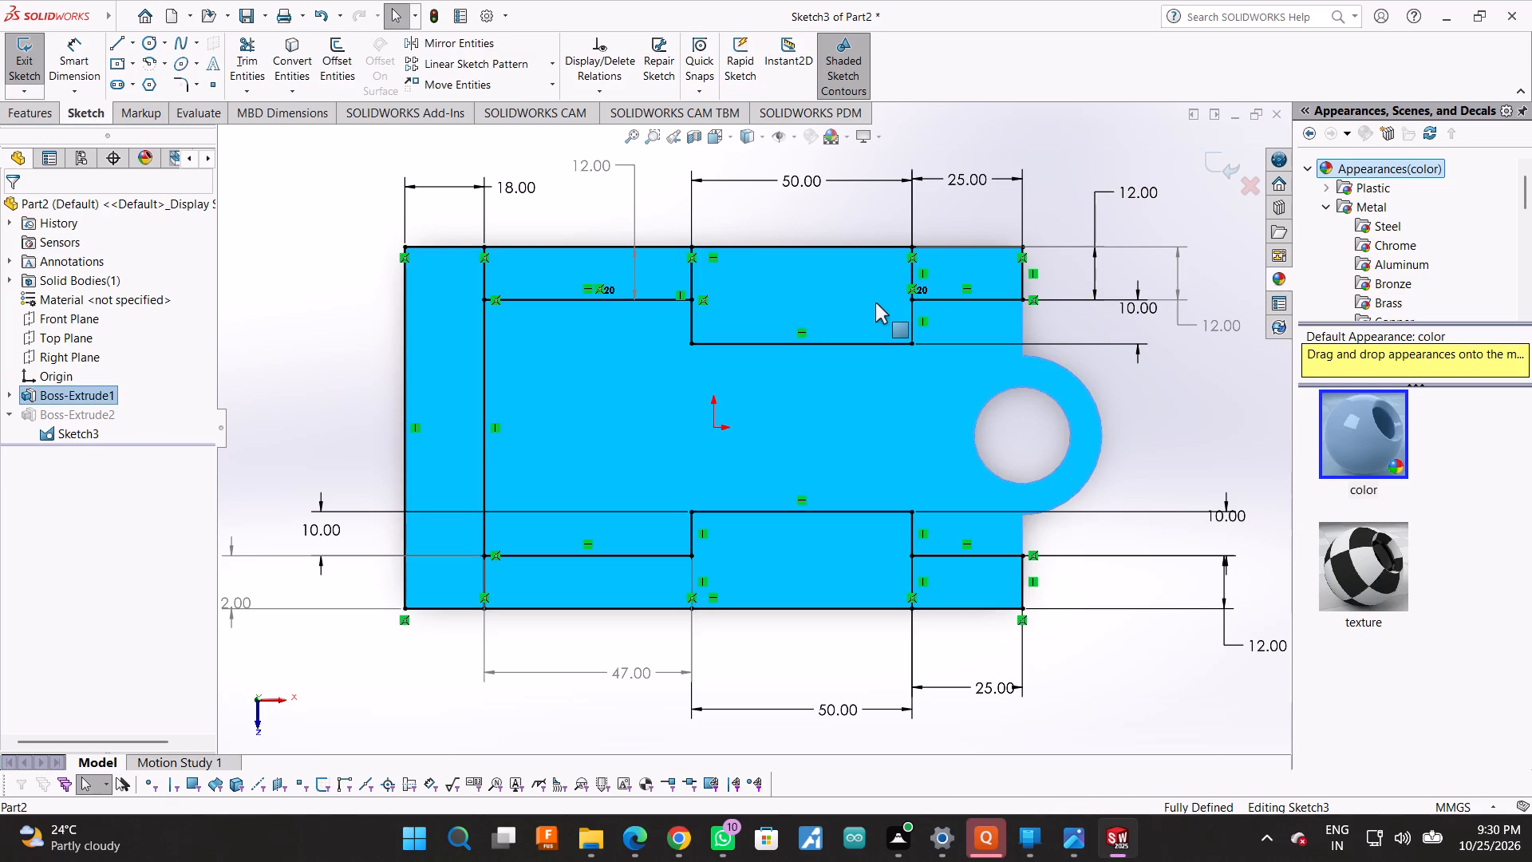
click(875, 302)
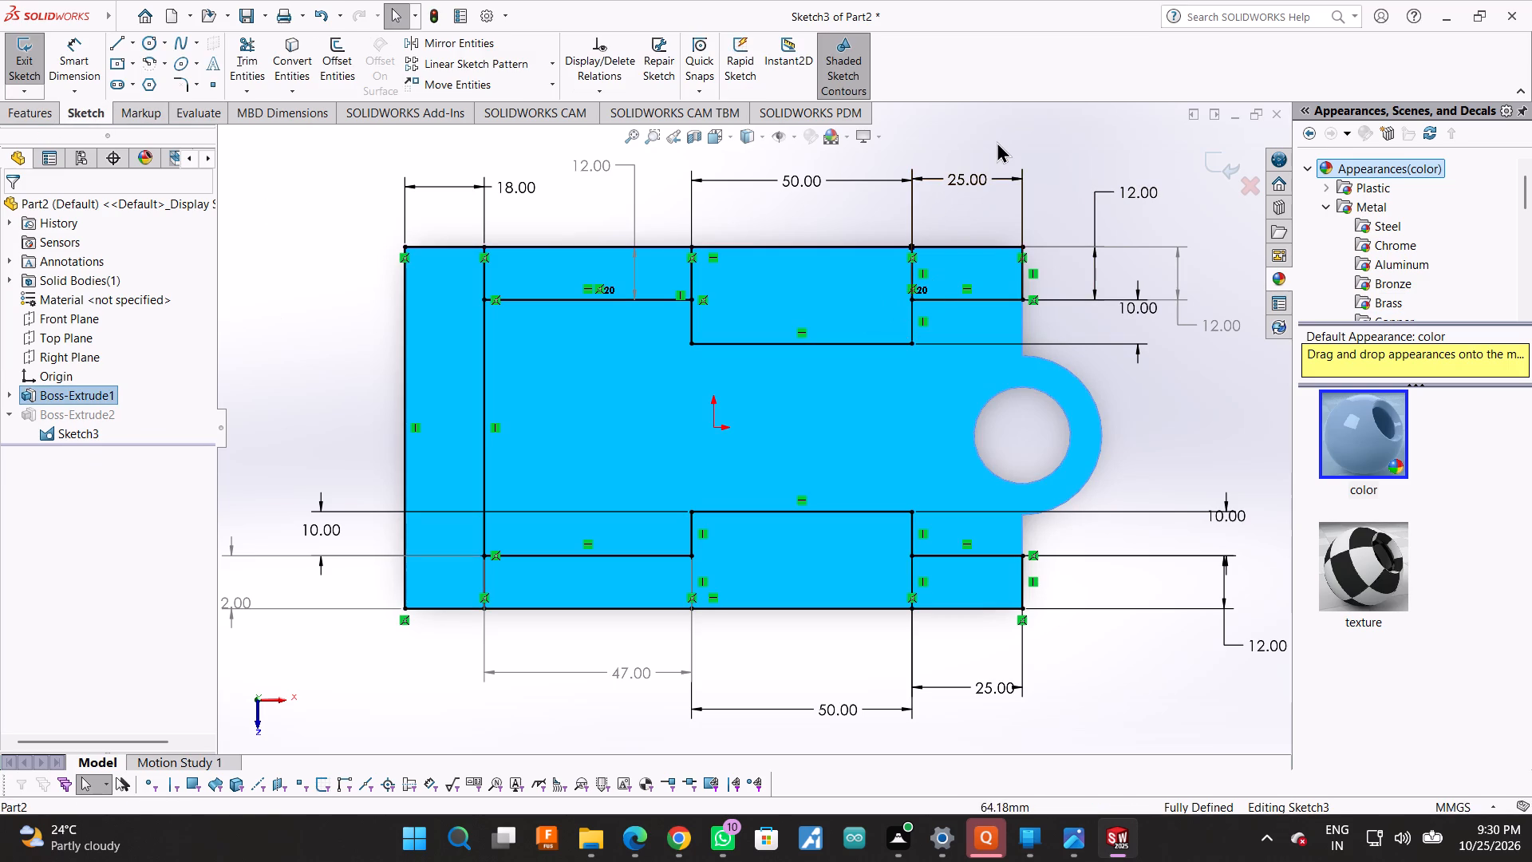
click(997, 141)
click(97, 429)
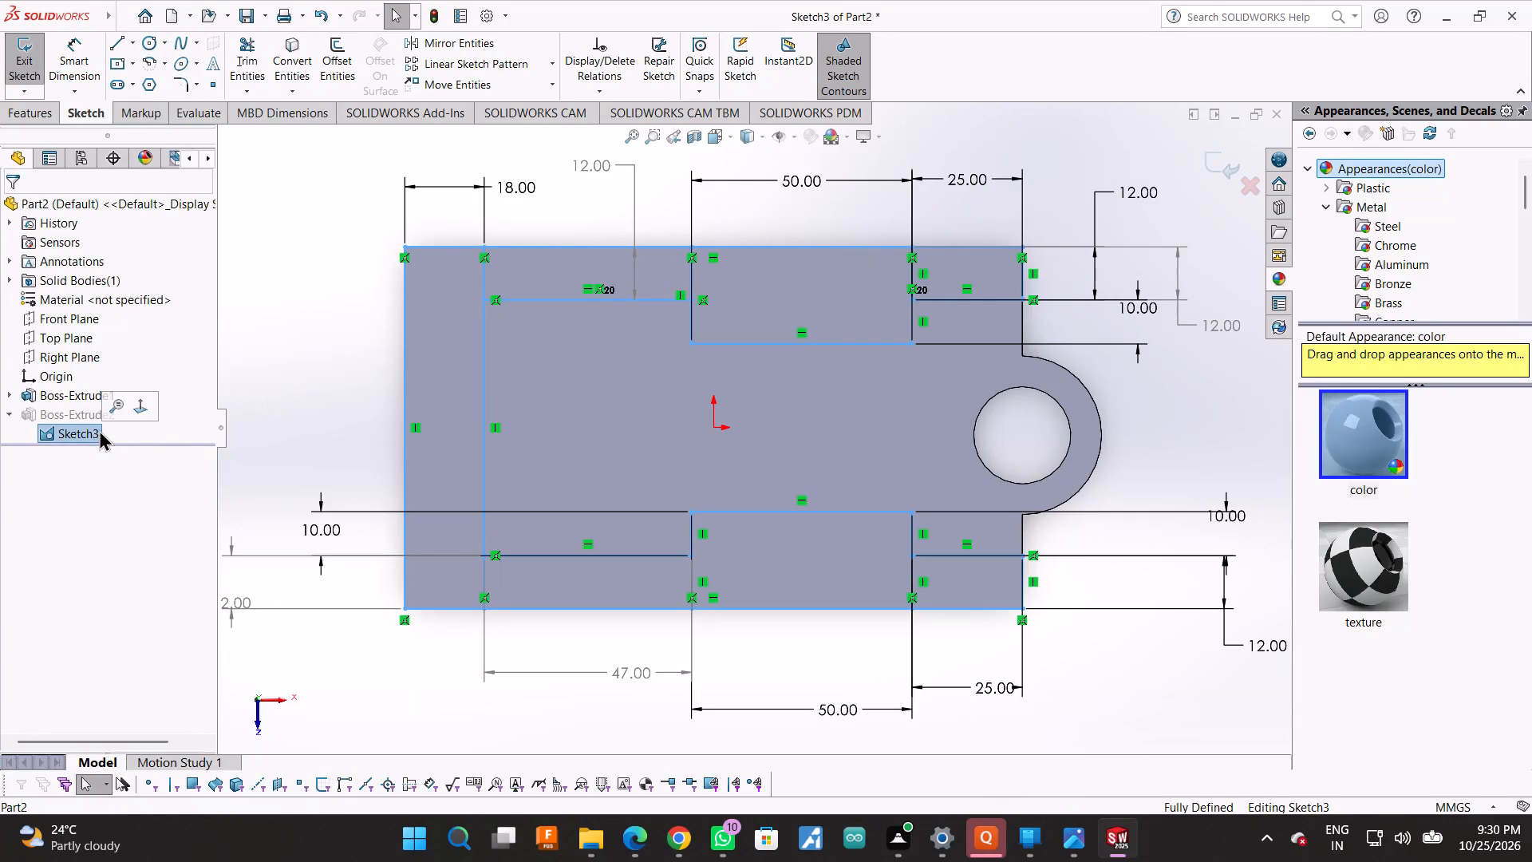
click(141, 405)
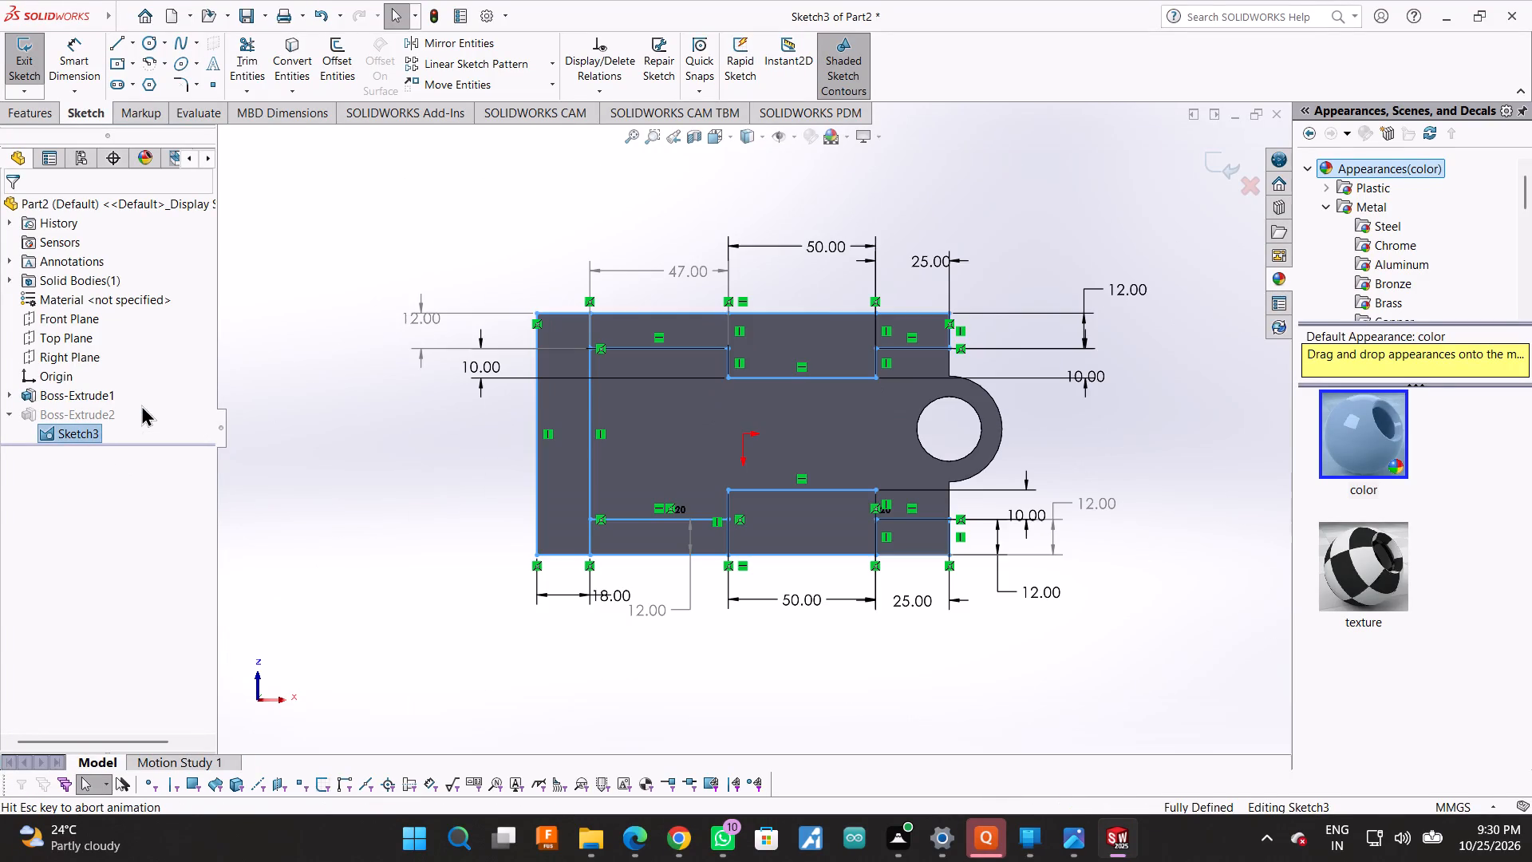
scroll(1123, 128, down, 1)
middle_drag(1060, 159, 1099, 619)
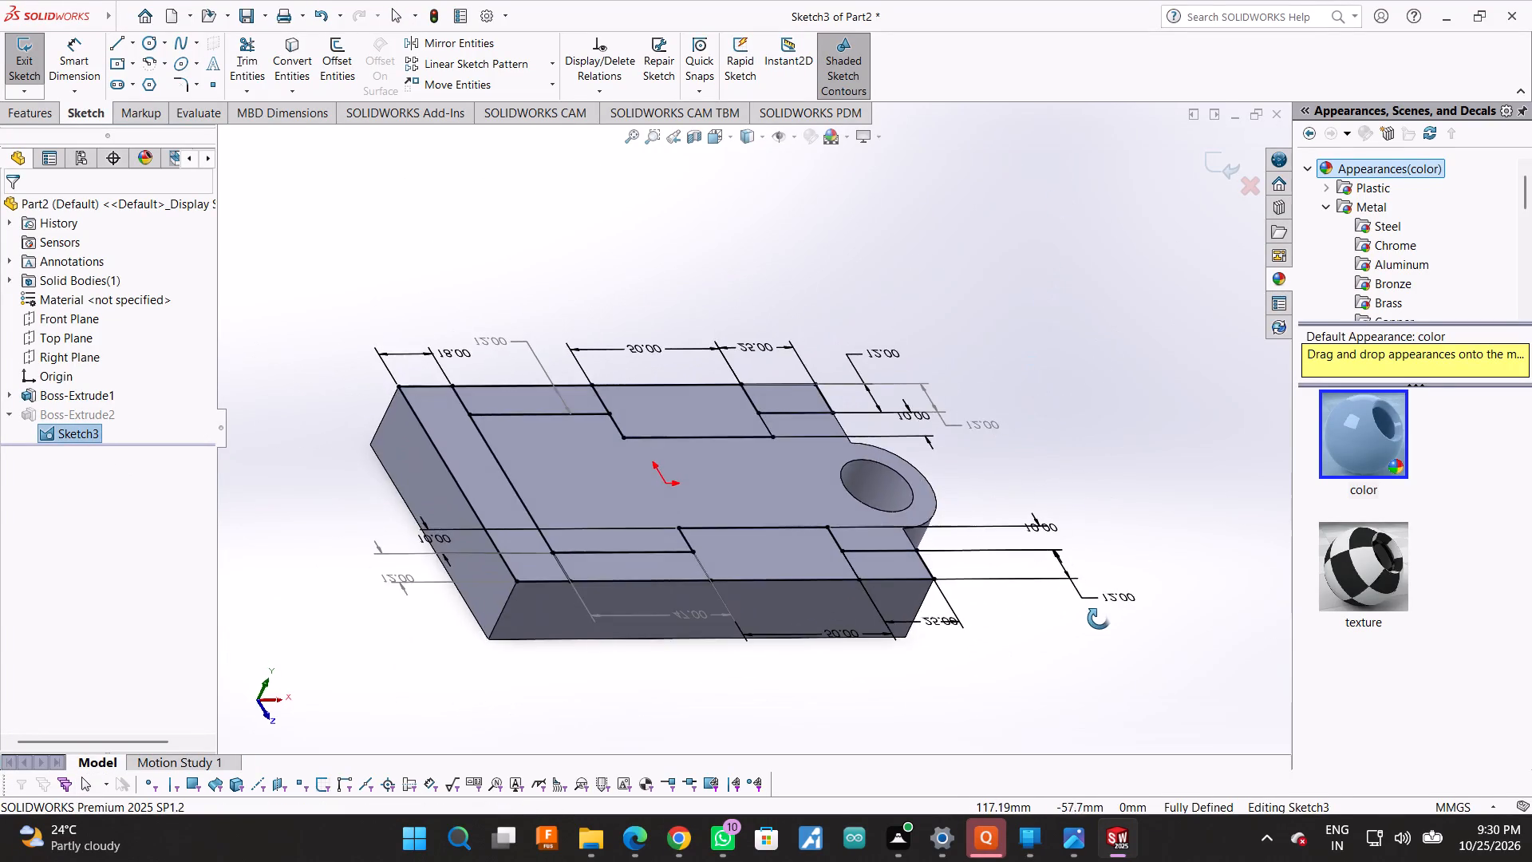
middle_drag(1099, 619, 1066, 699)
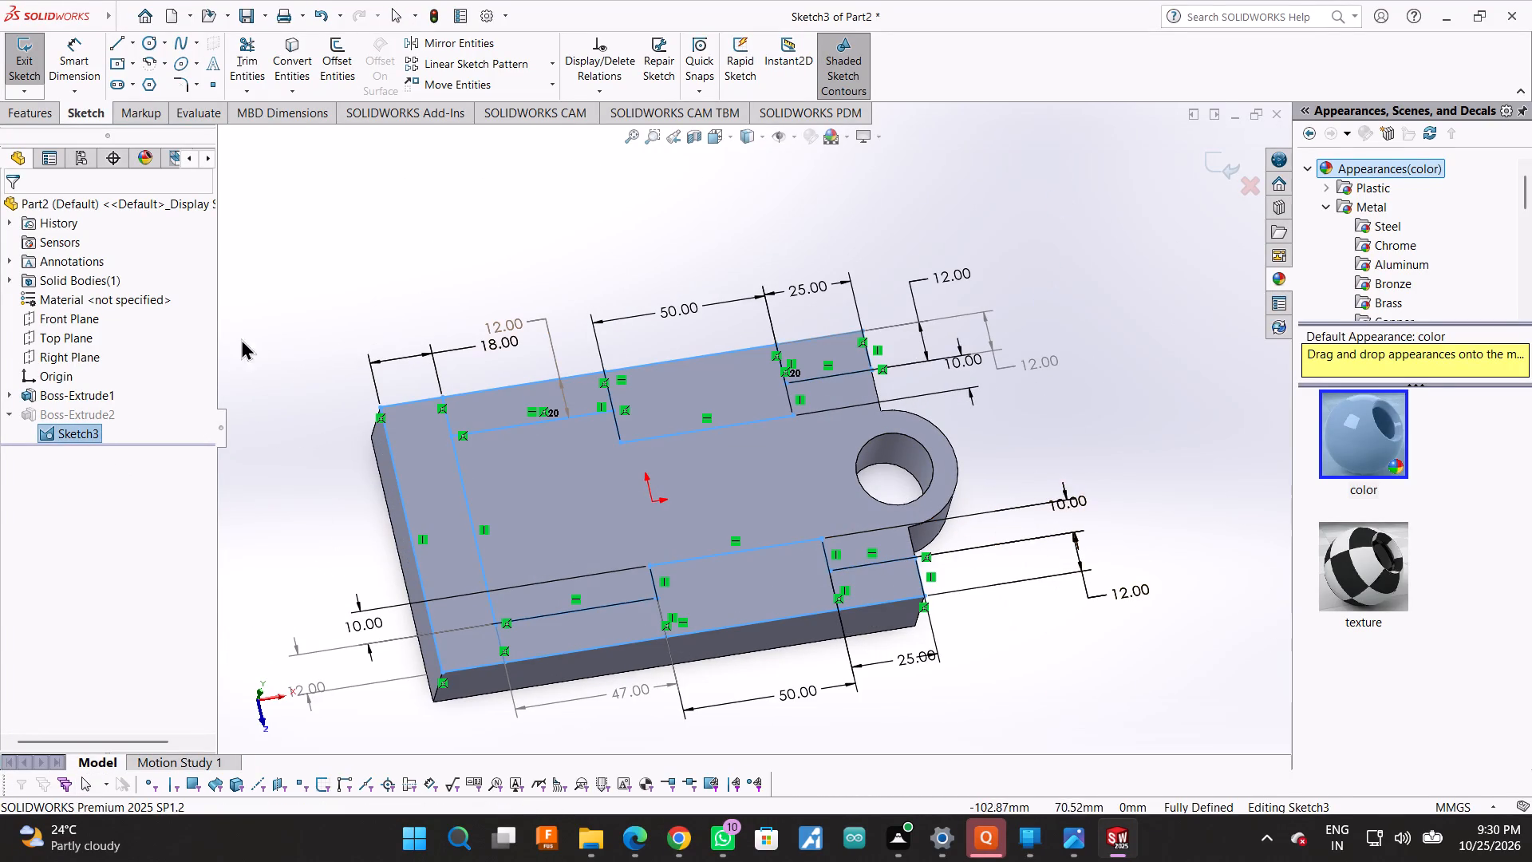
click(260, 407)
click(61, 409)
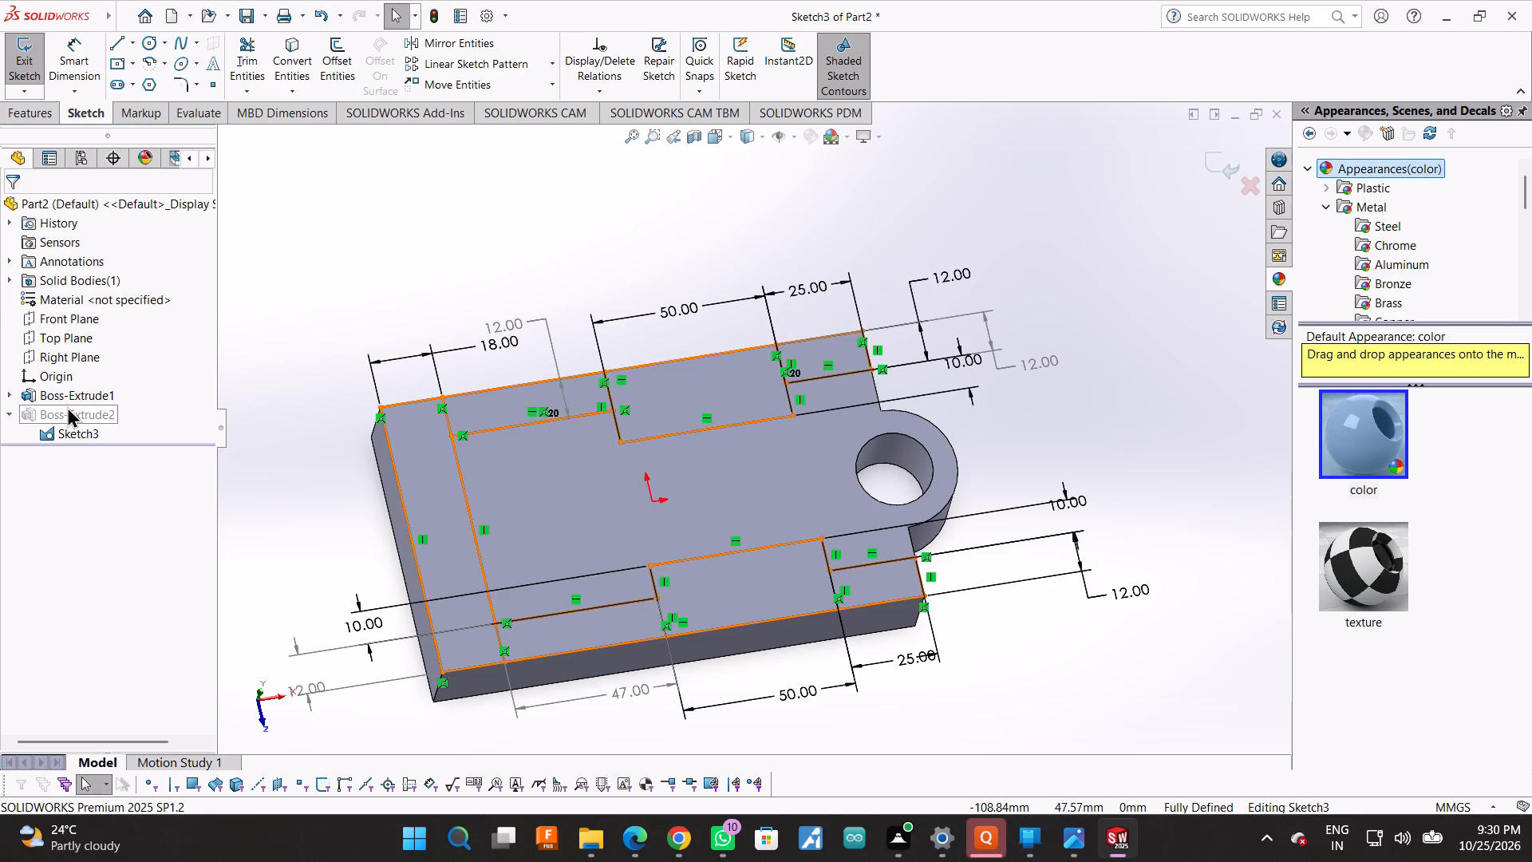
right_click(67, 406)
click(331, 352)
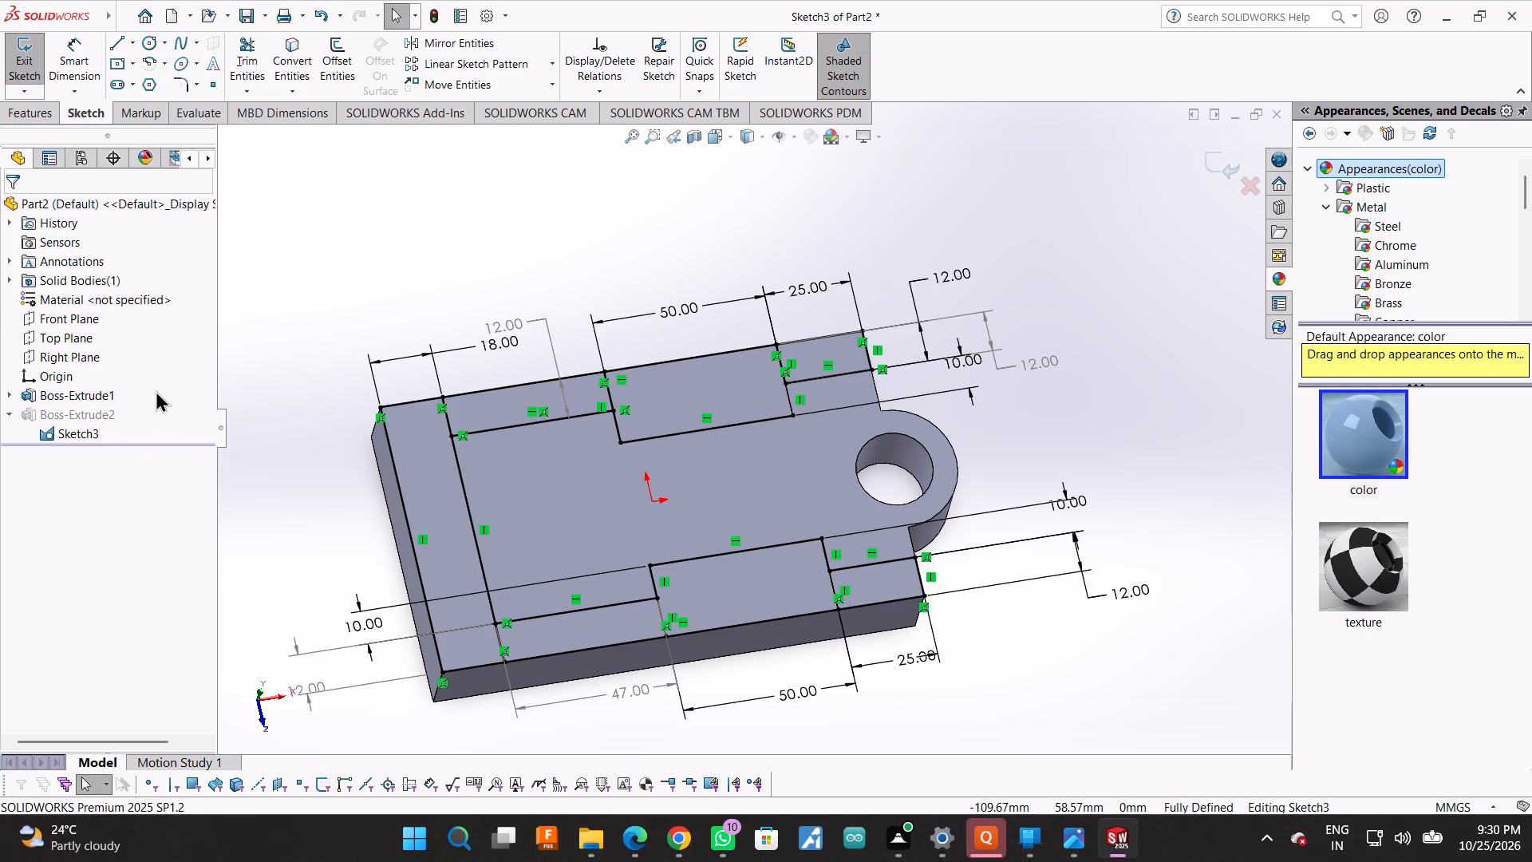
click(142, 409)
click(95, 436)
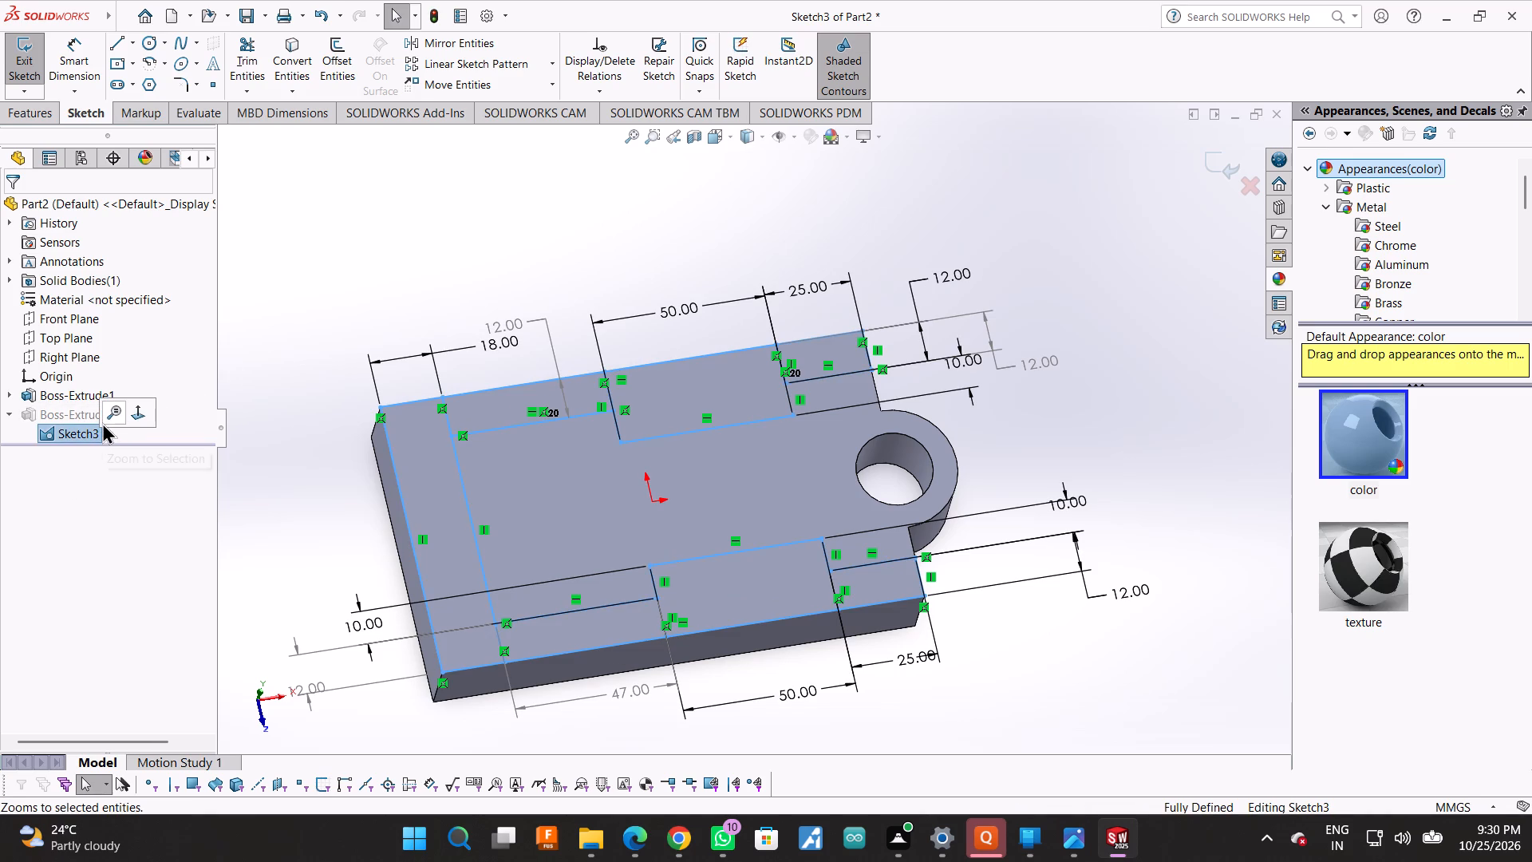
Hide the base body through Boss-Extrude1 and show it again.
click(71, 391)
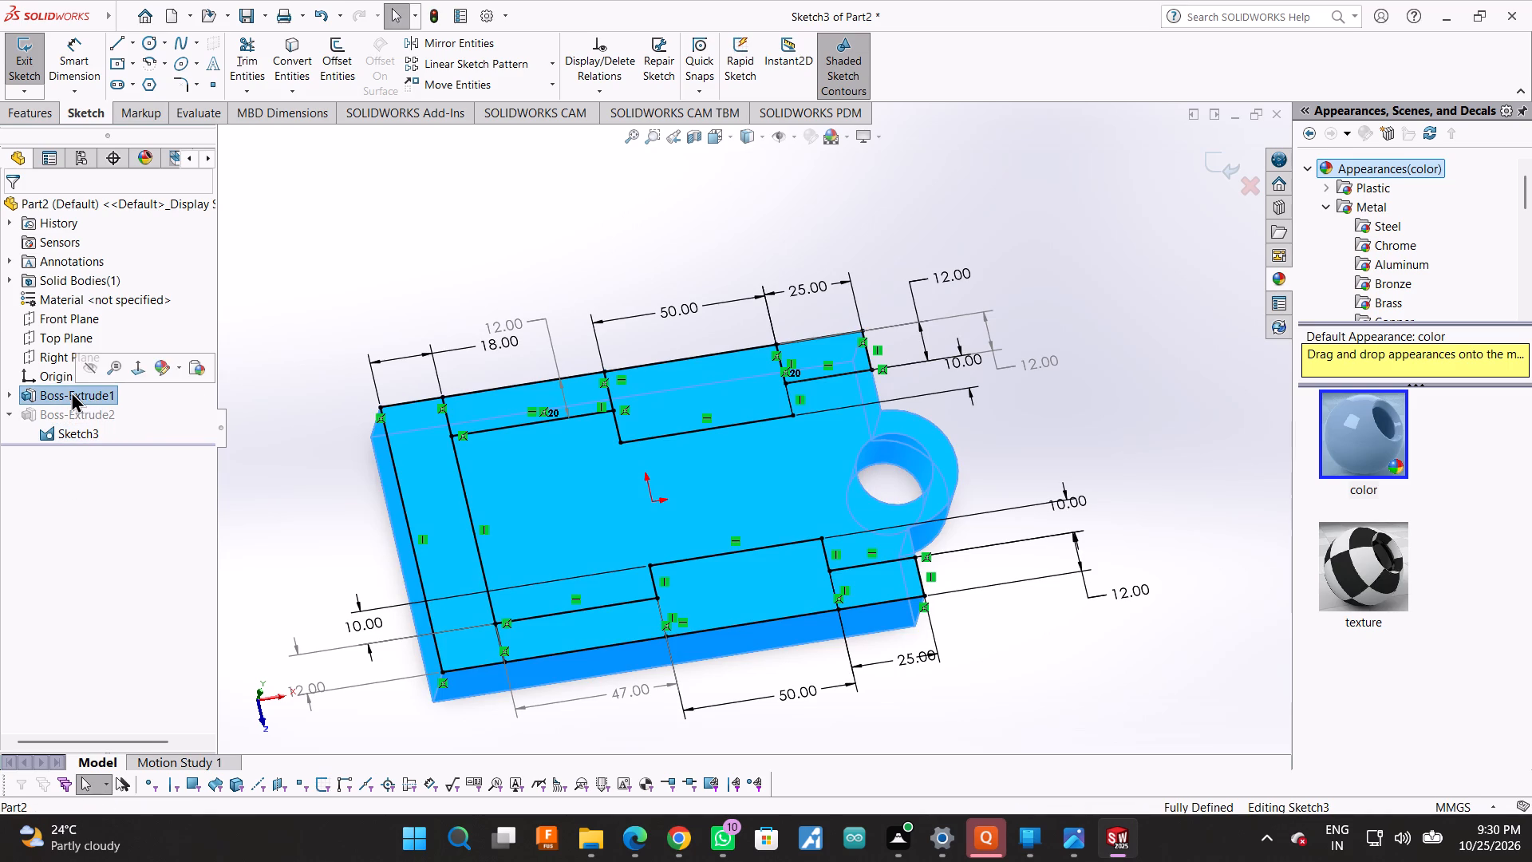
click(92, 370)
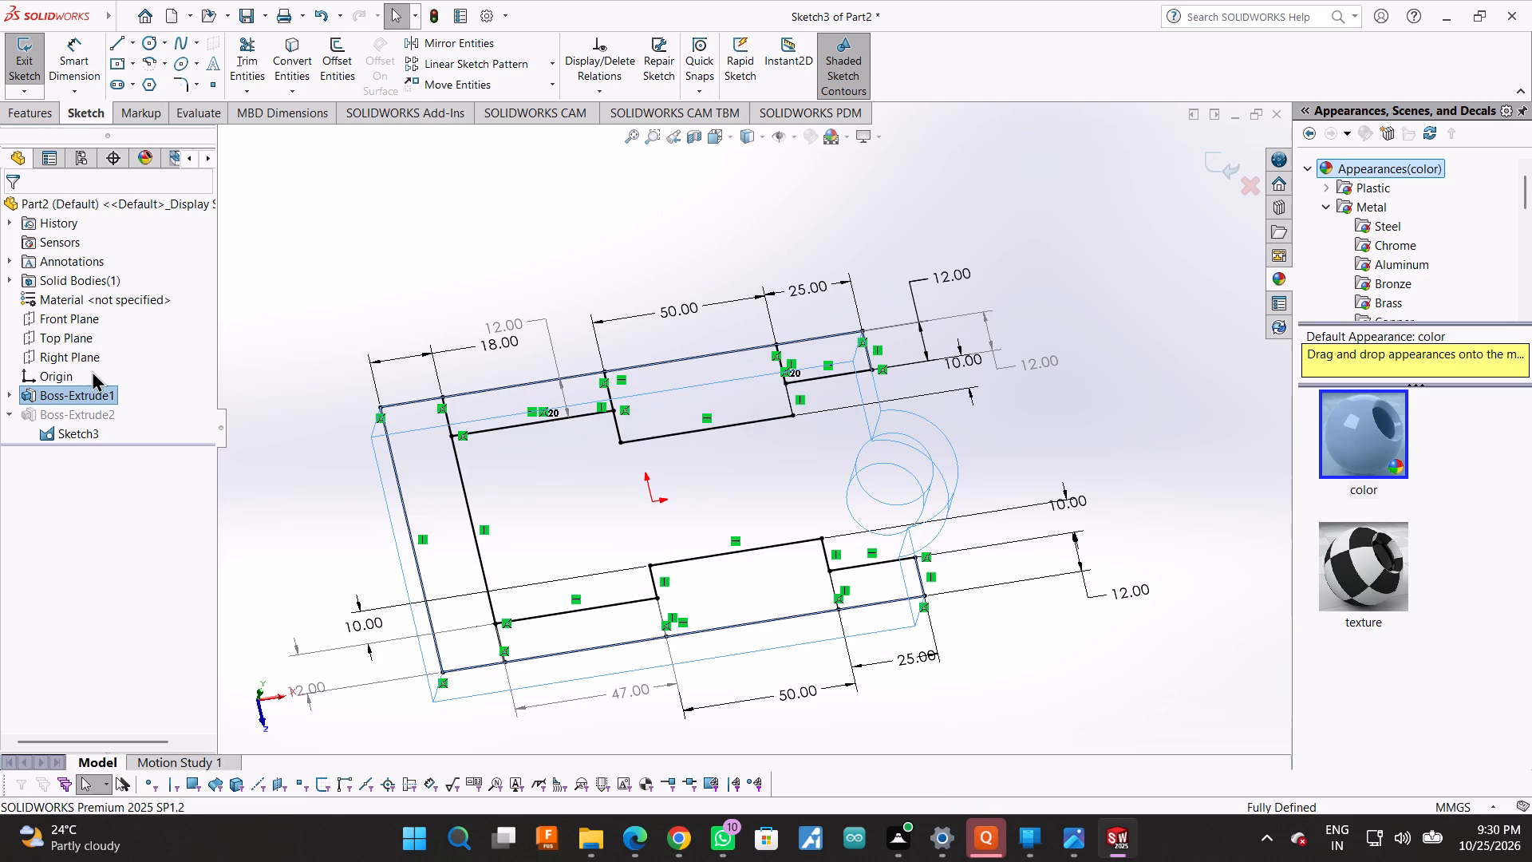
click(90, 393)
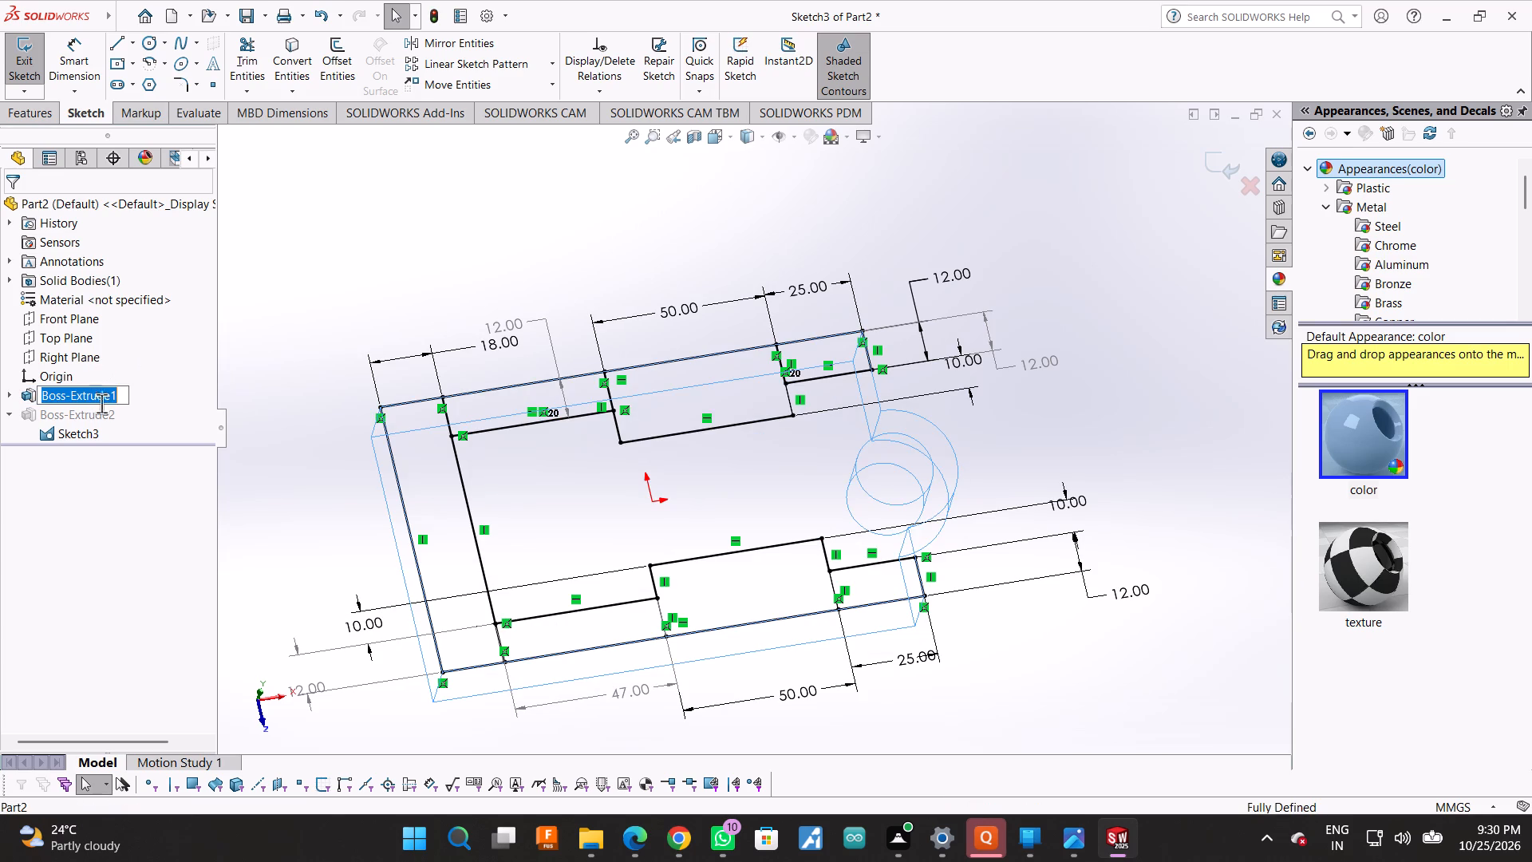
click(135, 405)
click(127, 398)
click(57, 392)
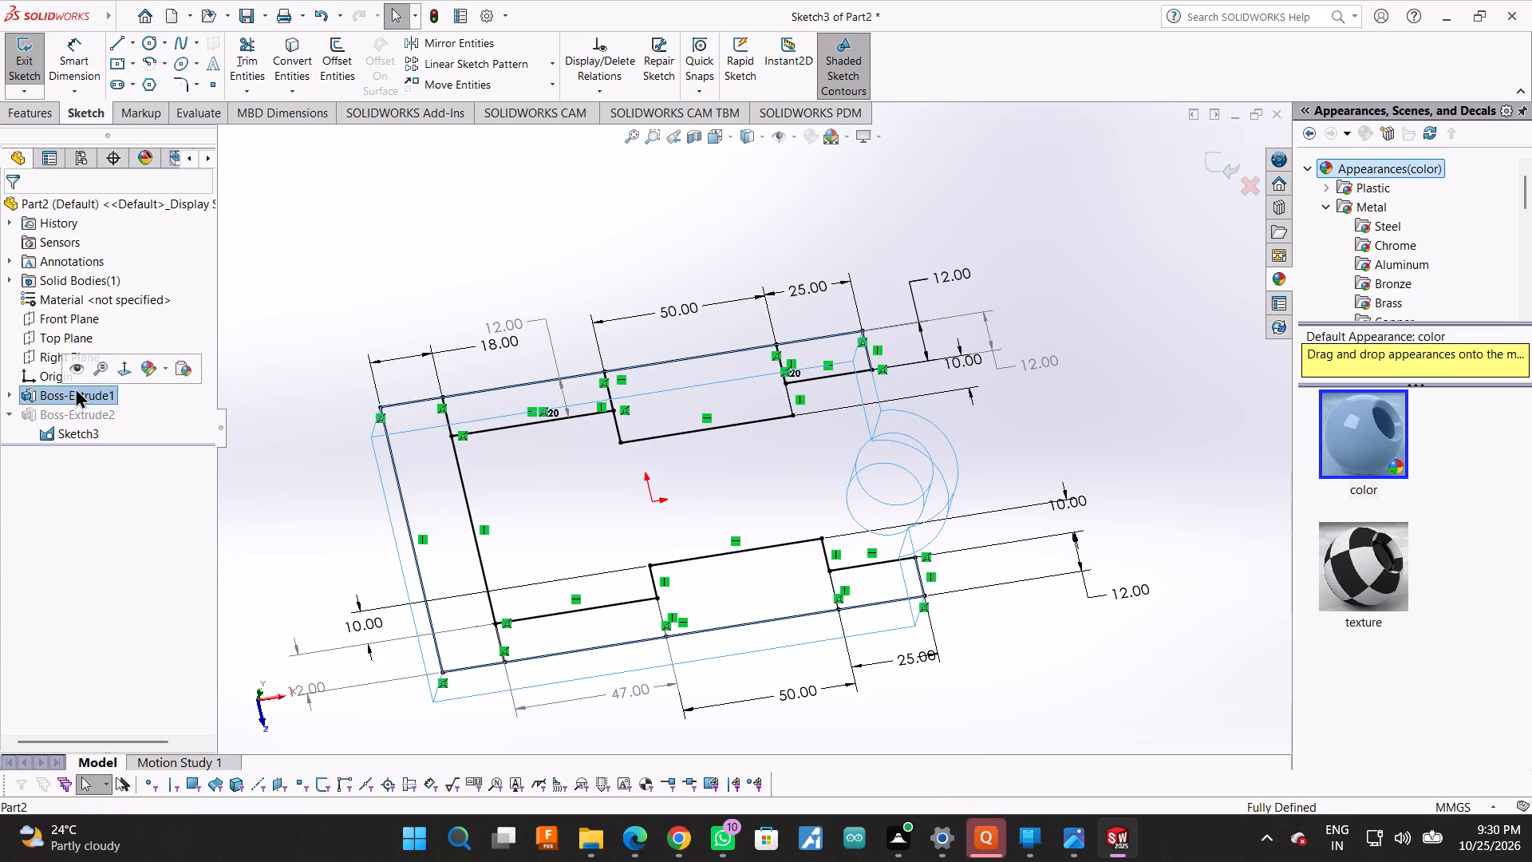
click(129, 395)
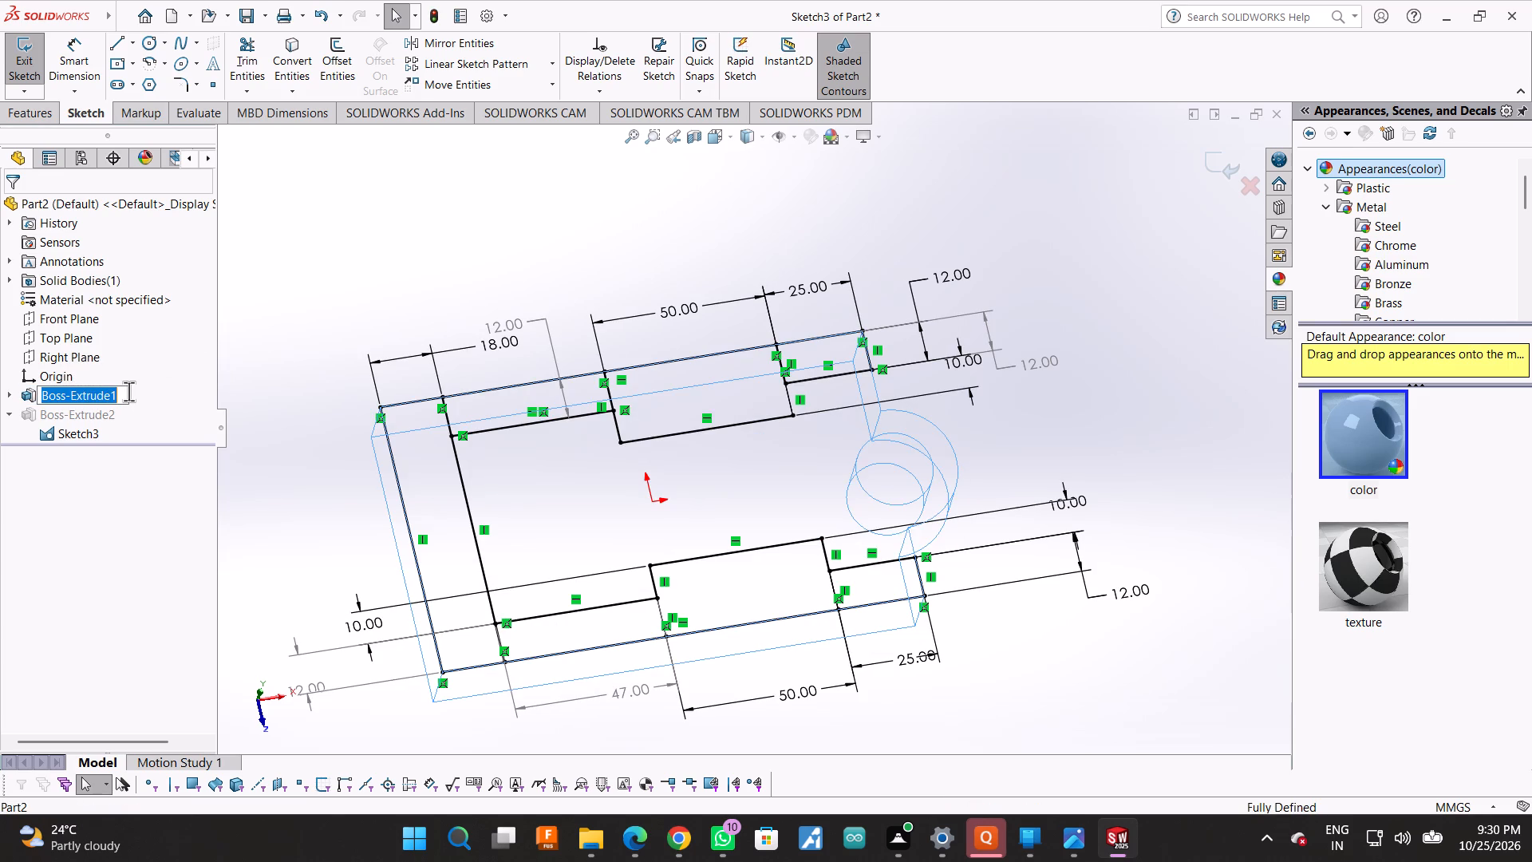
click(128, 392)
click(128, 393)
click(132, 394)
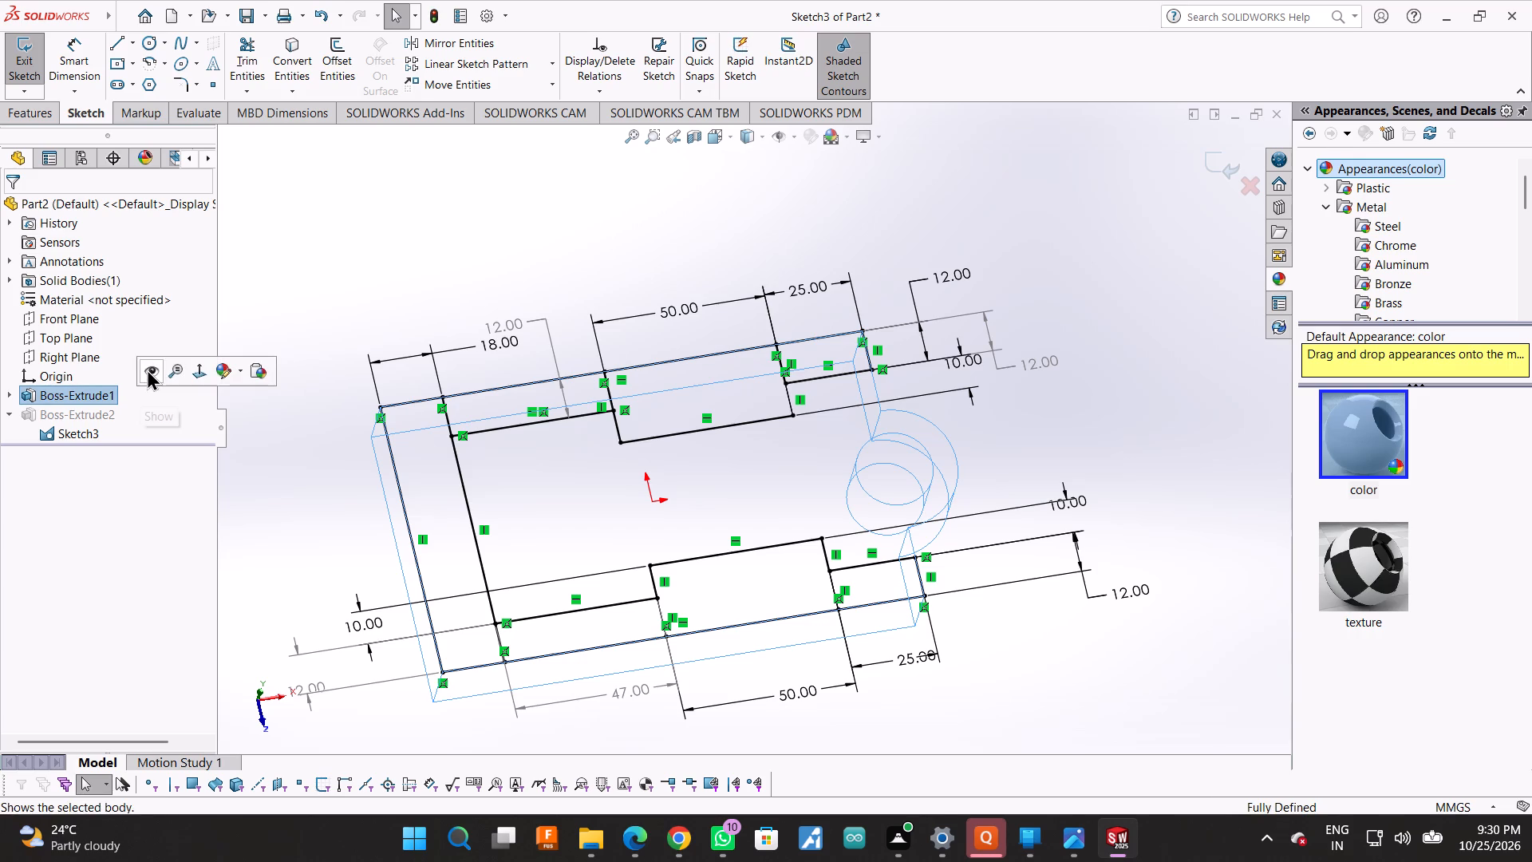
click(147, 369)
Exit the editing of Sketch3 and return to the solid part.
click(553, 223)
scroll(849, 349, up, 2)
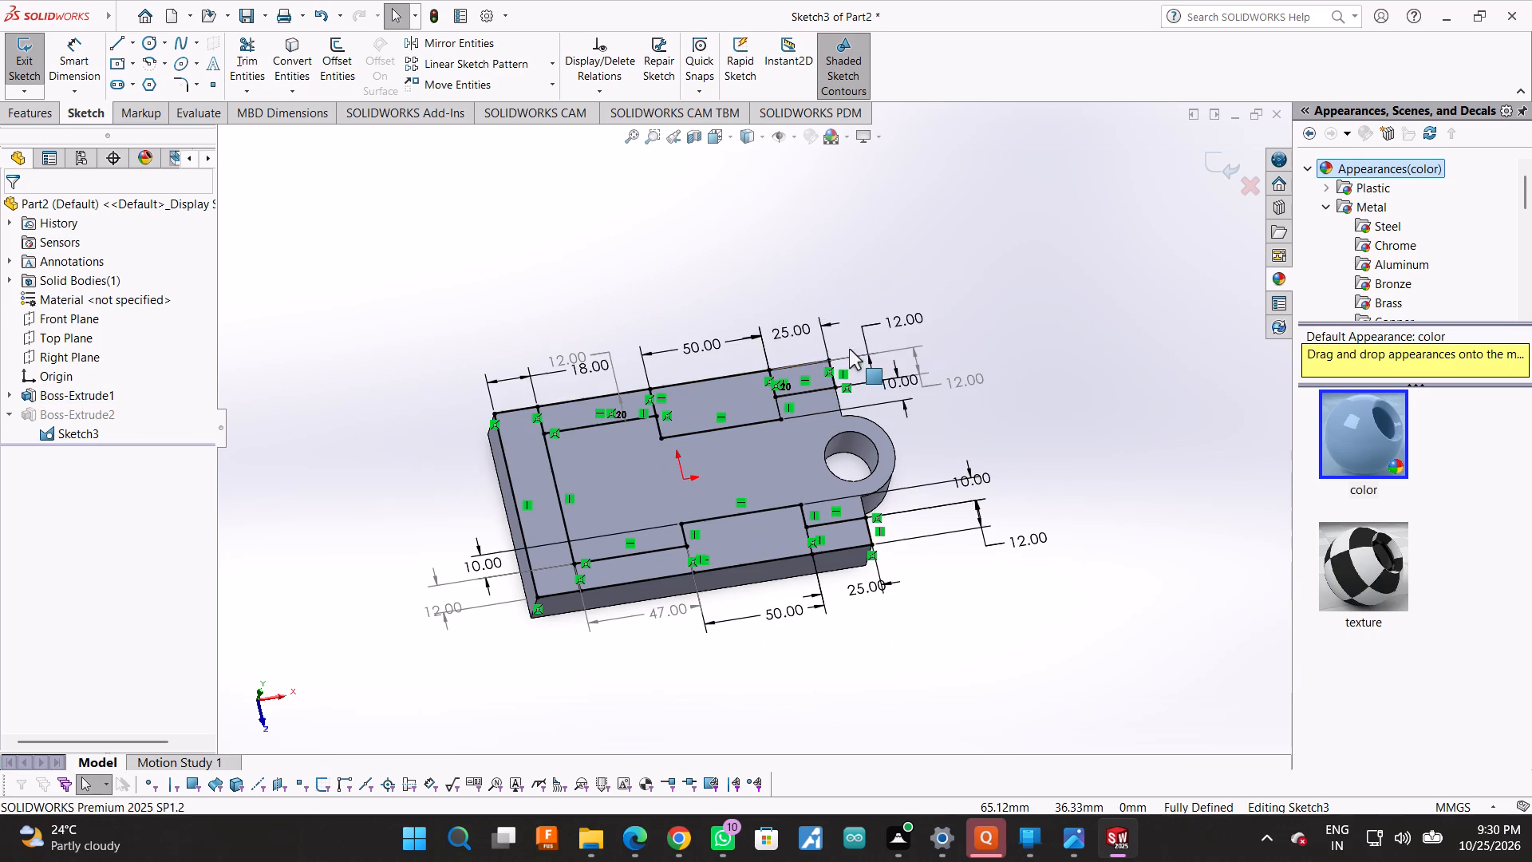
click(1238, 155)
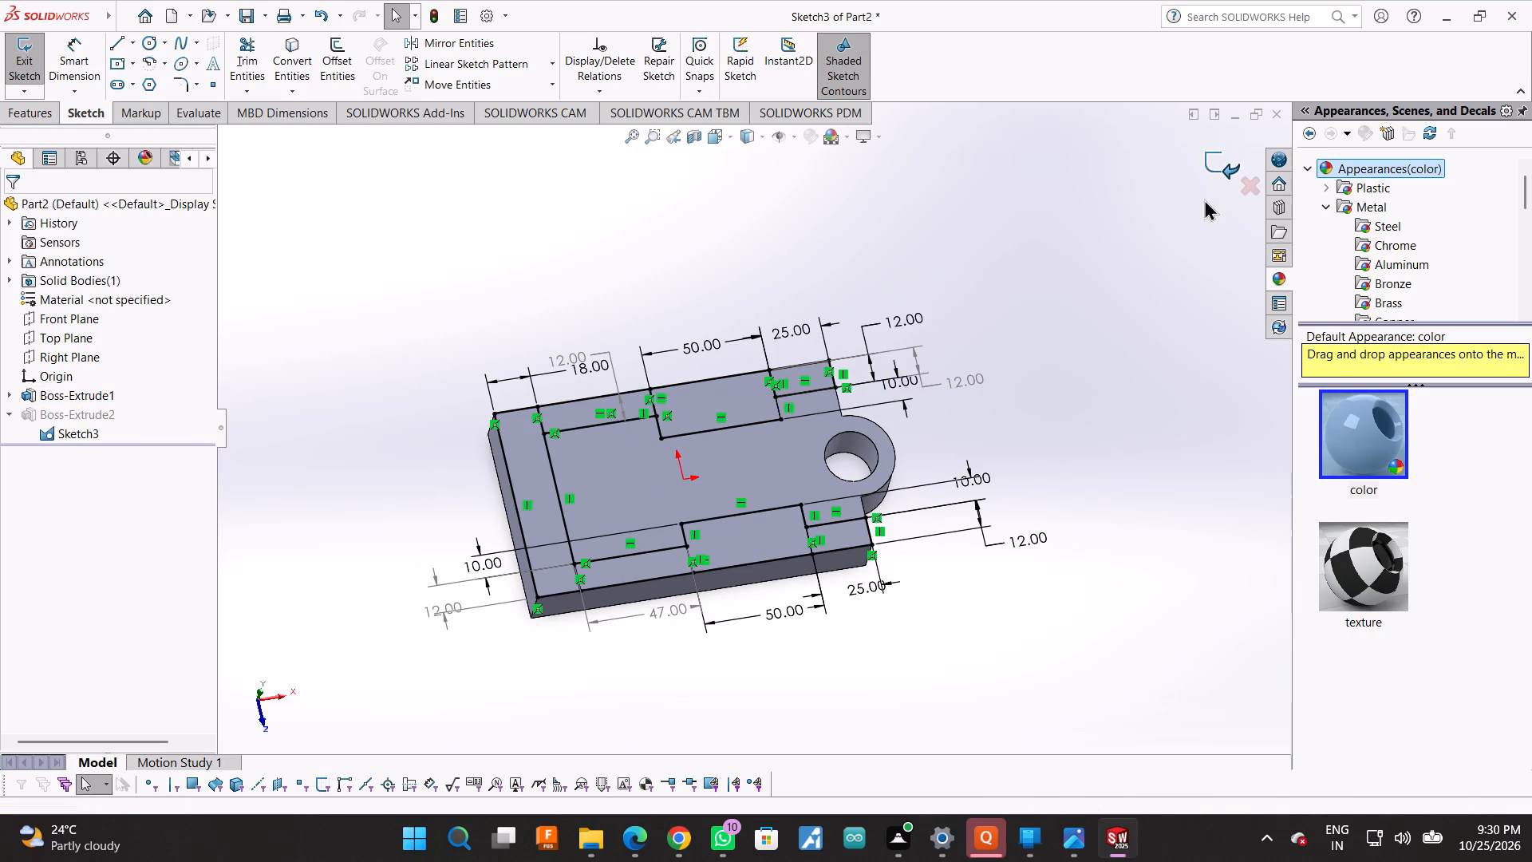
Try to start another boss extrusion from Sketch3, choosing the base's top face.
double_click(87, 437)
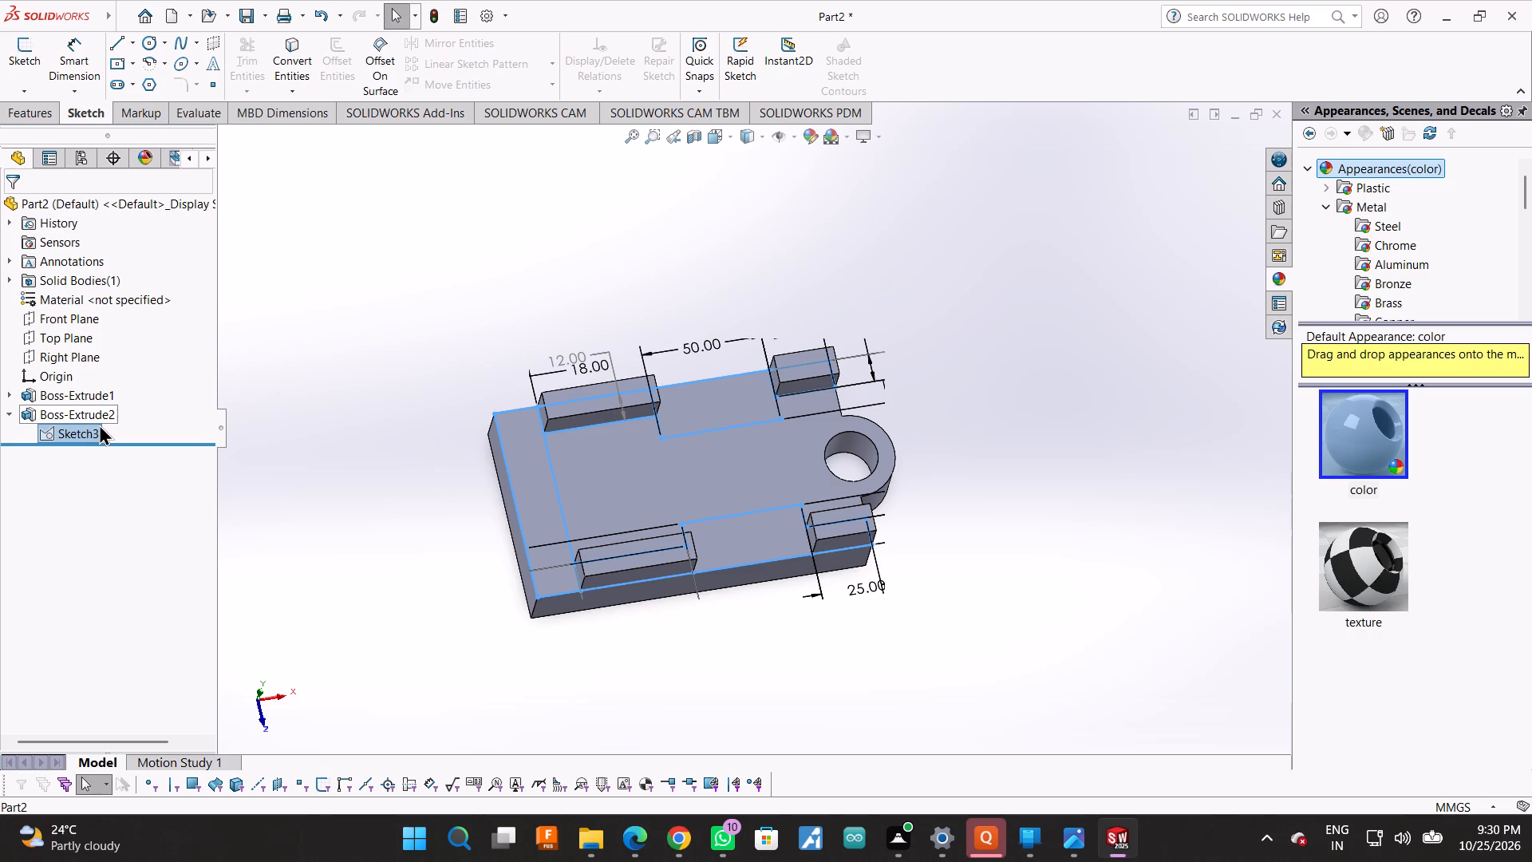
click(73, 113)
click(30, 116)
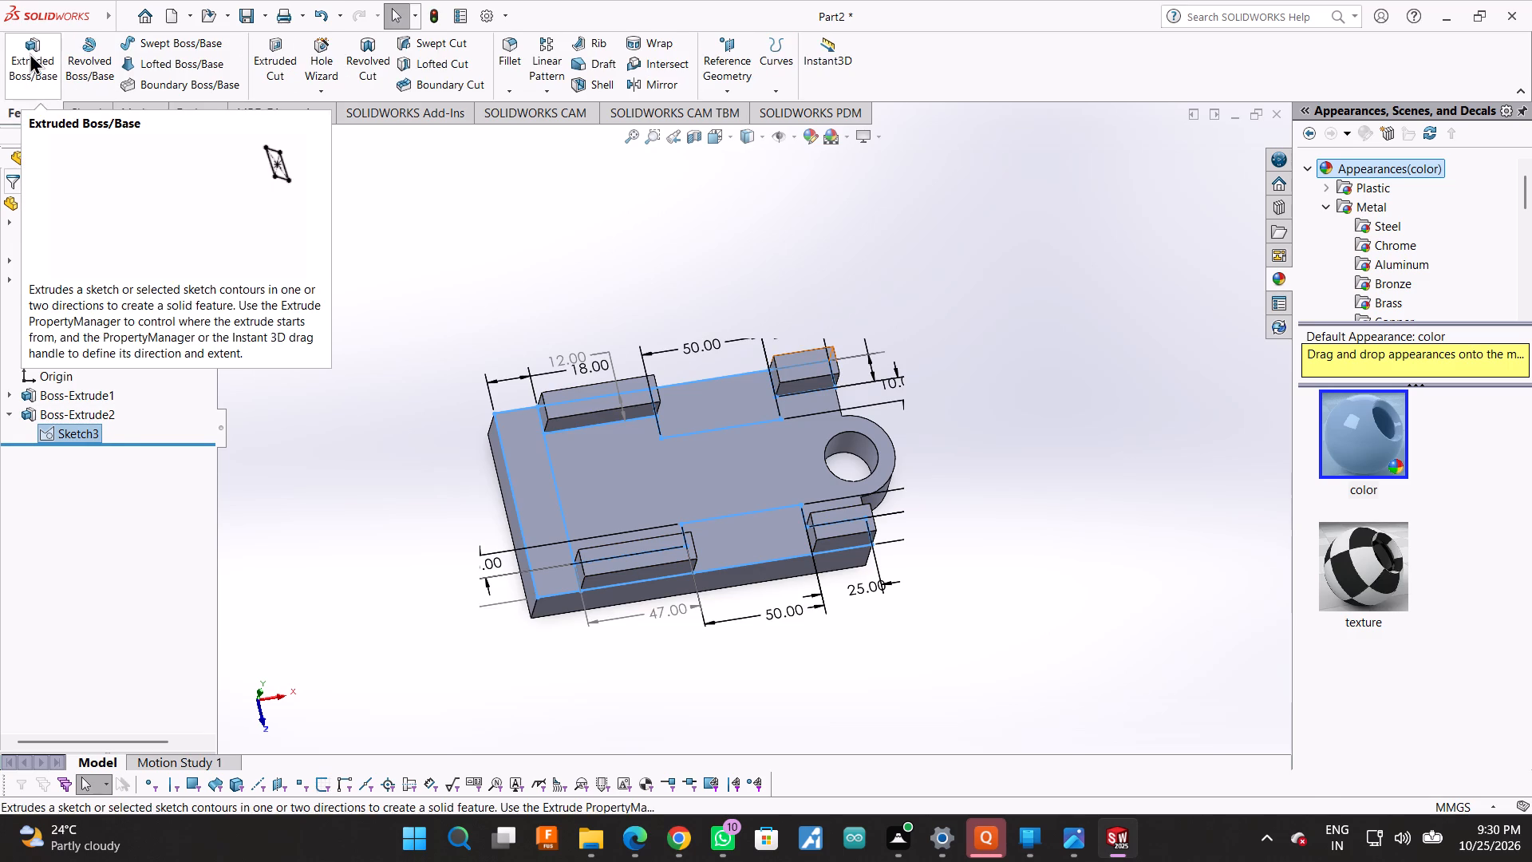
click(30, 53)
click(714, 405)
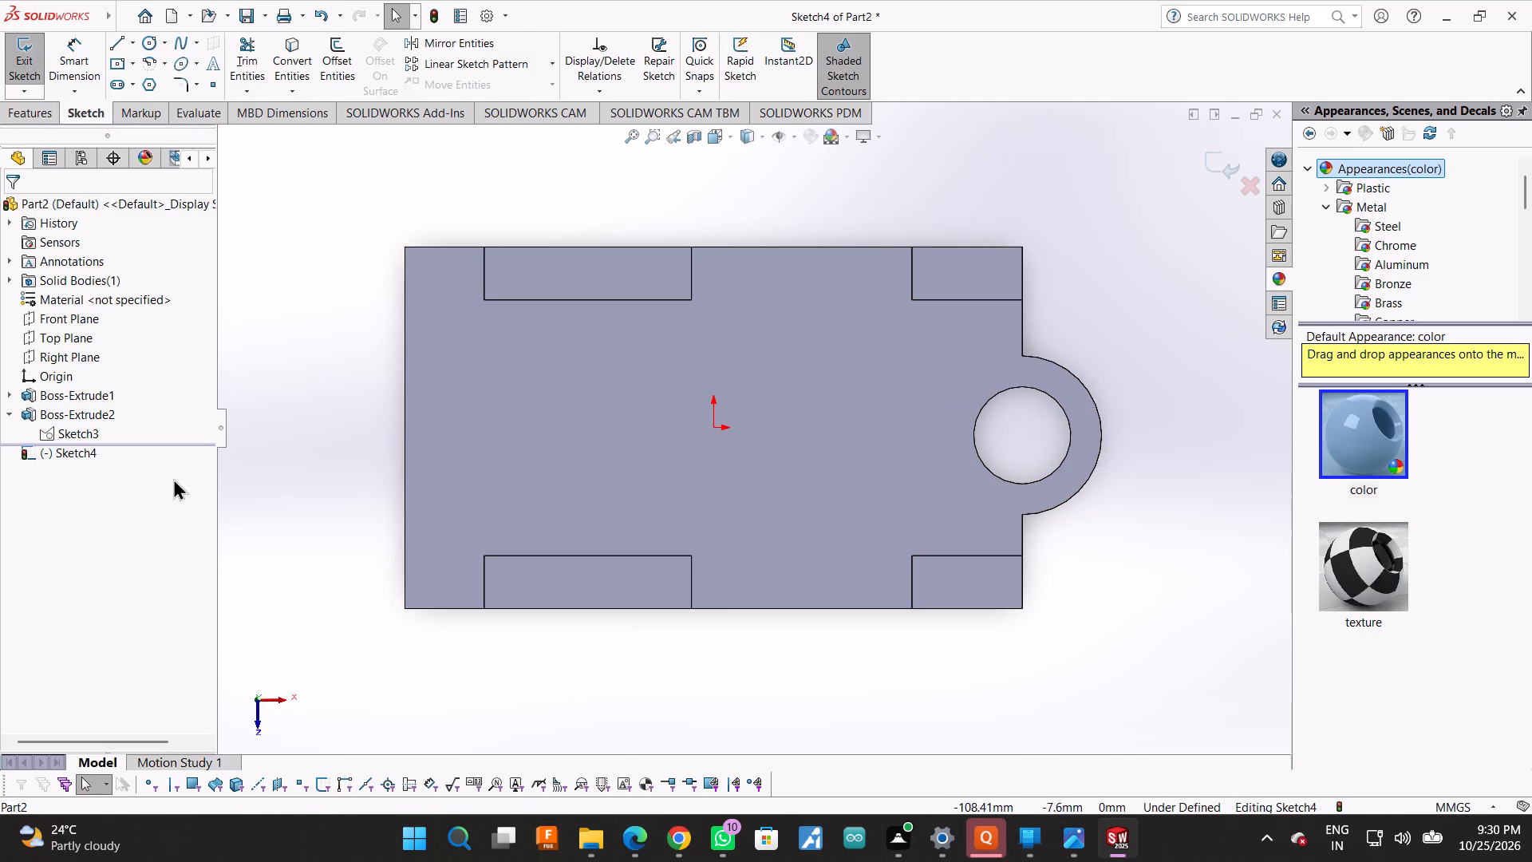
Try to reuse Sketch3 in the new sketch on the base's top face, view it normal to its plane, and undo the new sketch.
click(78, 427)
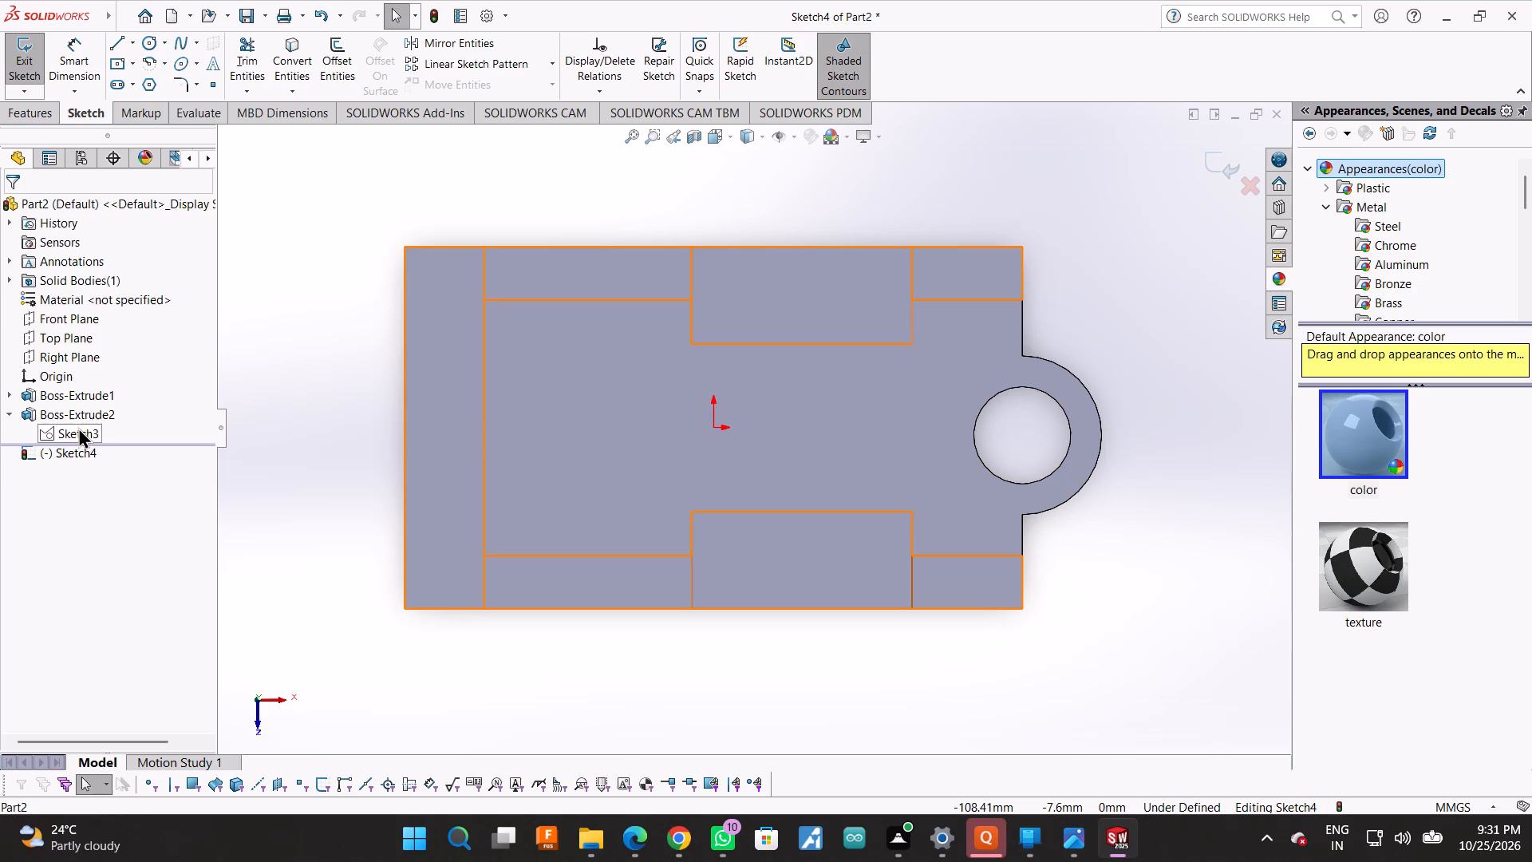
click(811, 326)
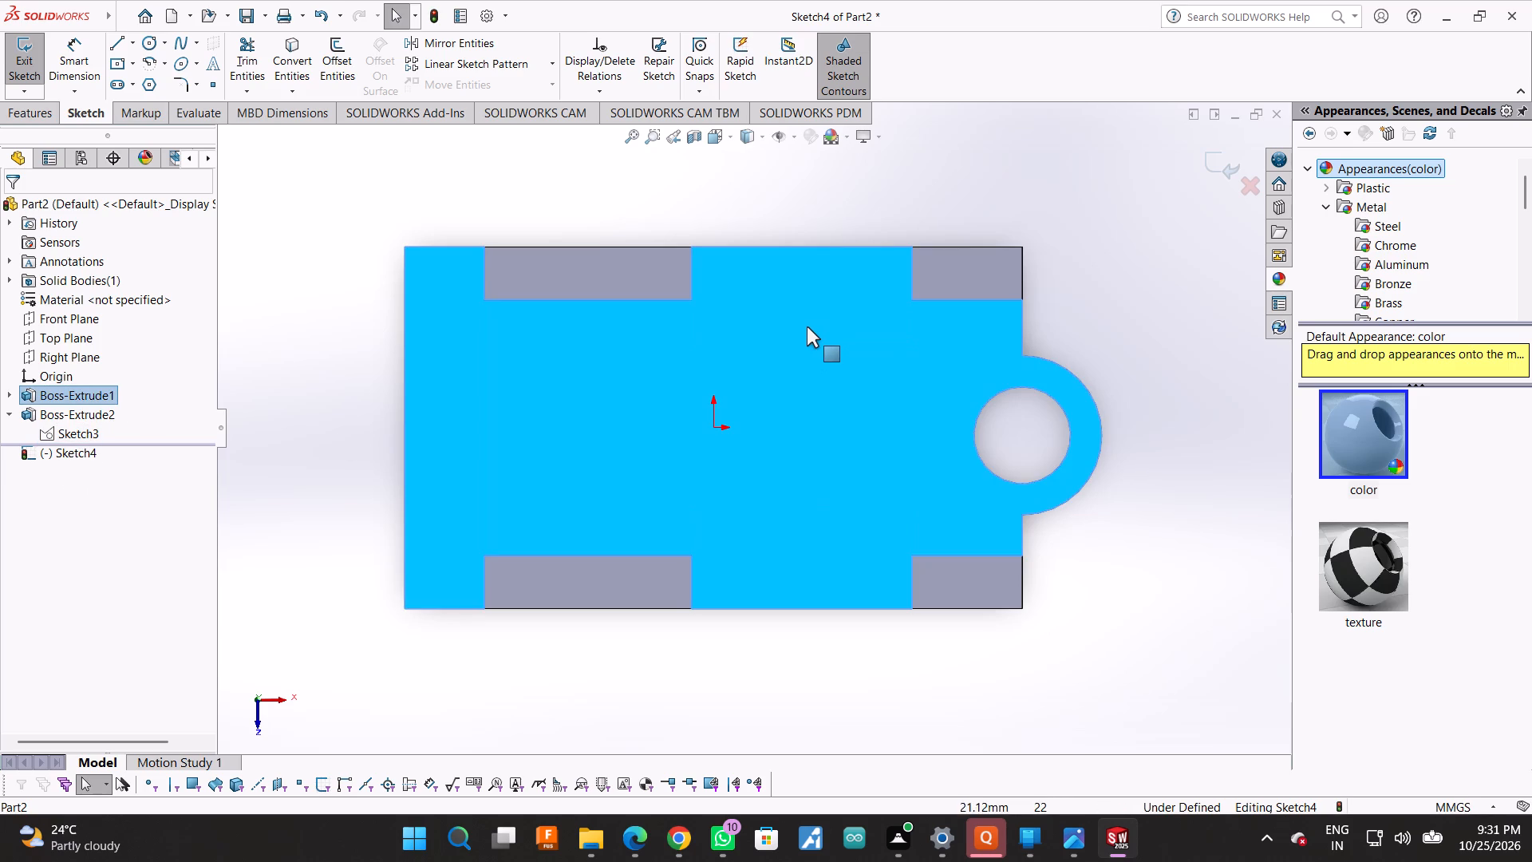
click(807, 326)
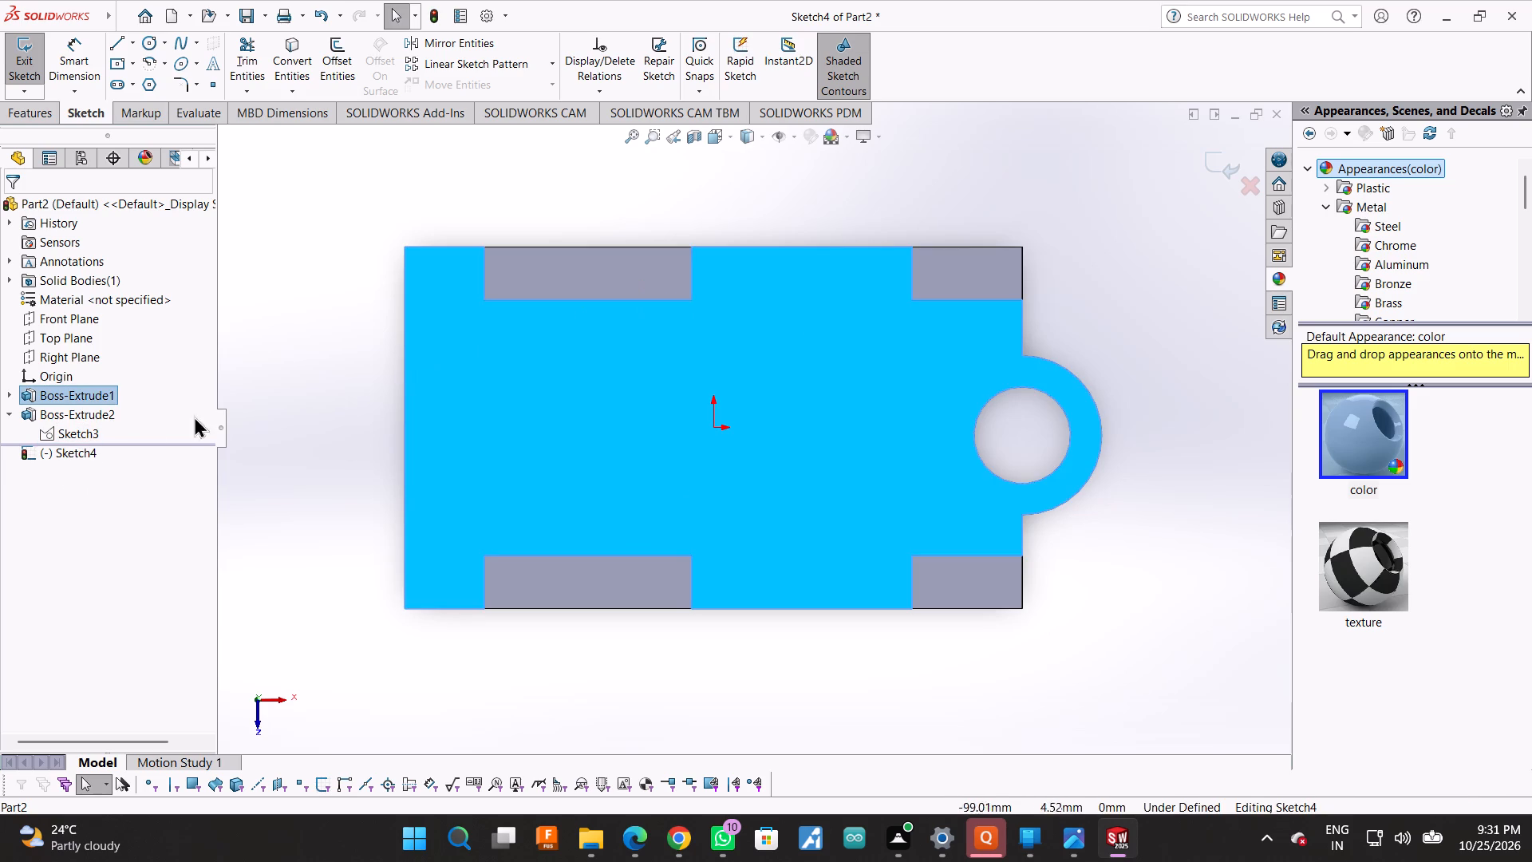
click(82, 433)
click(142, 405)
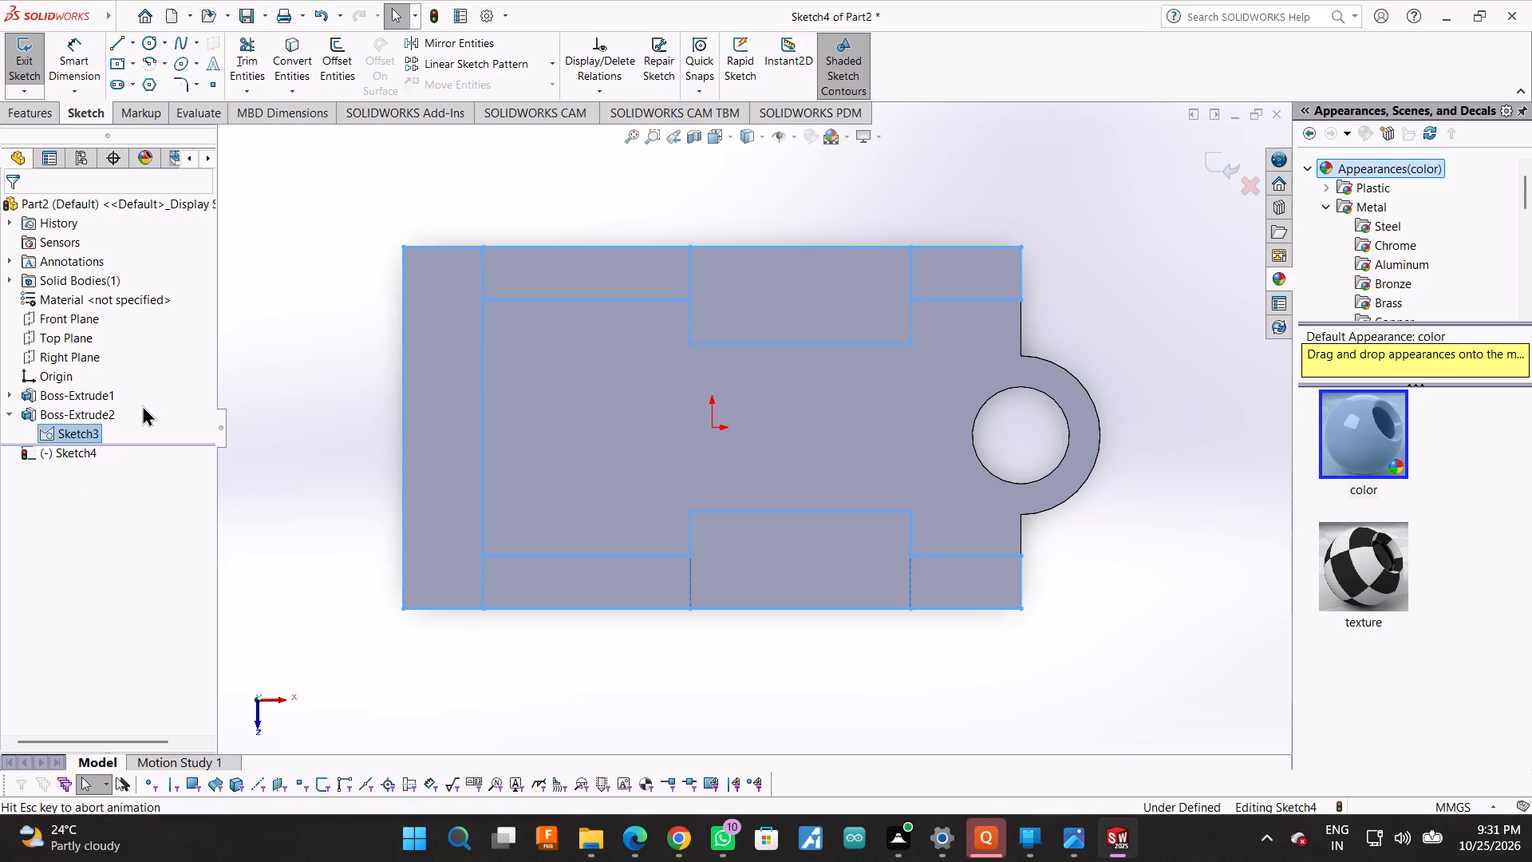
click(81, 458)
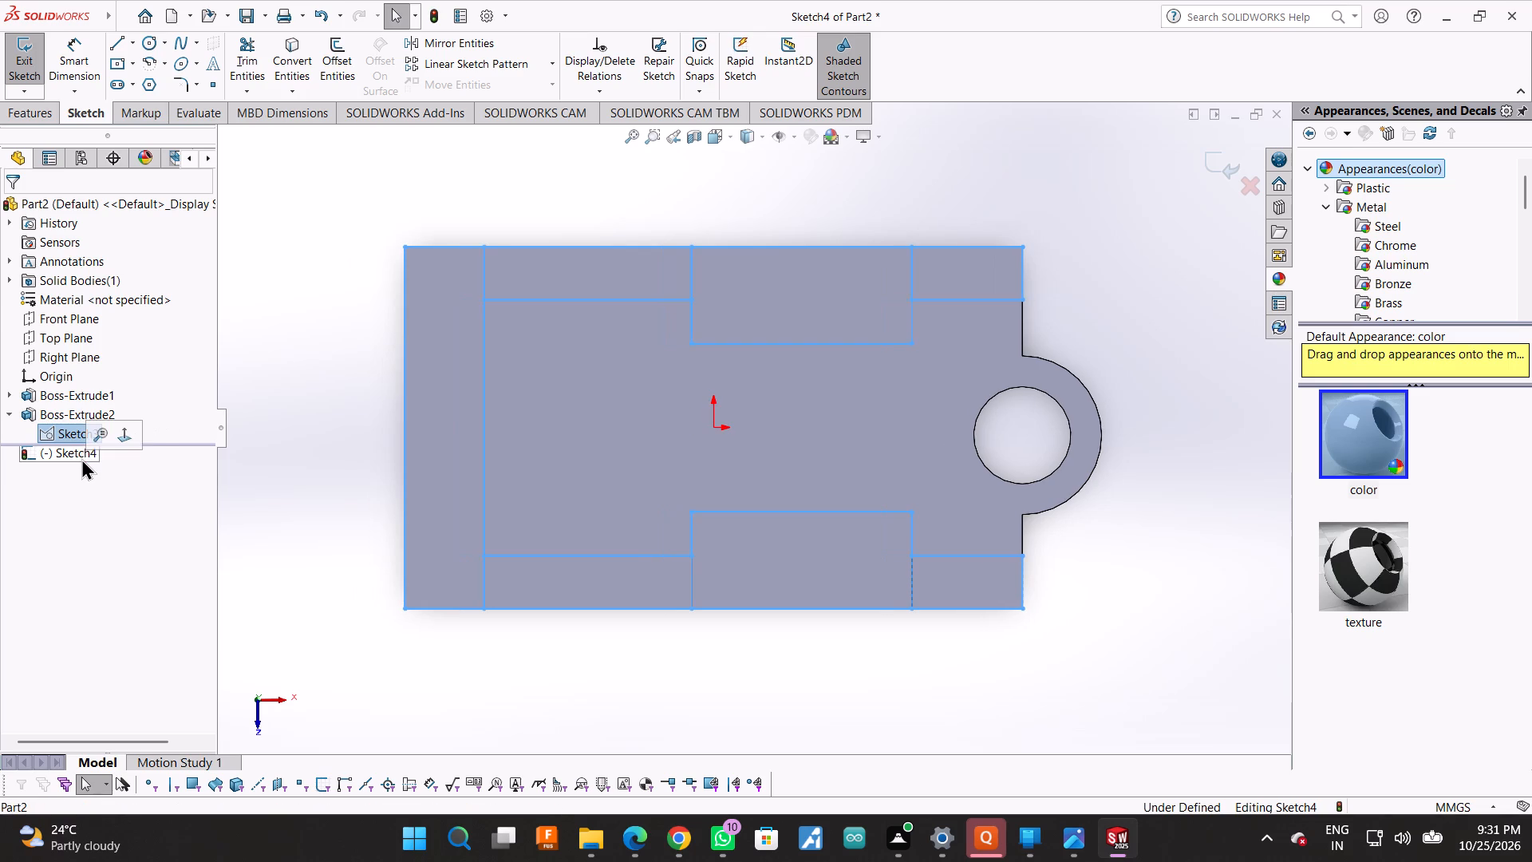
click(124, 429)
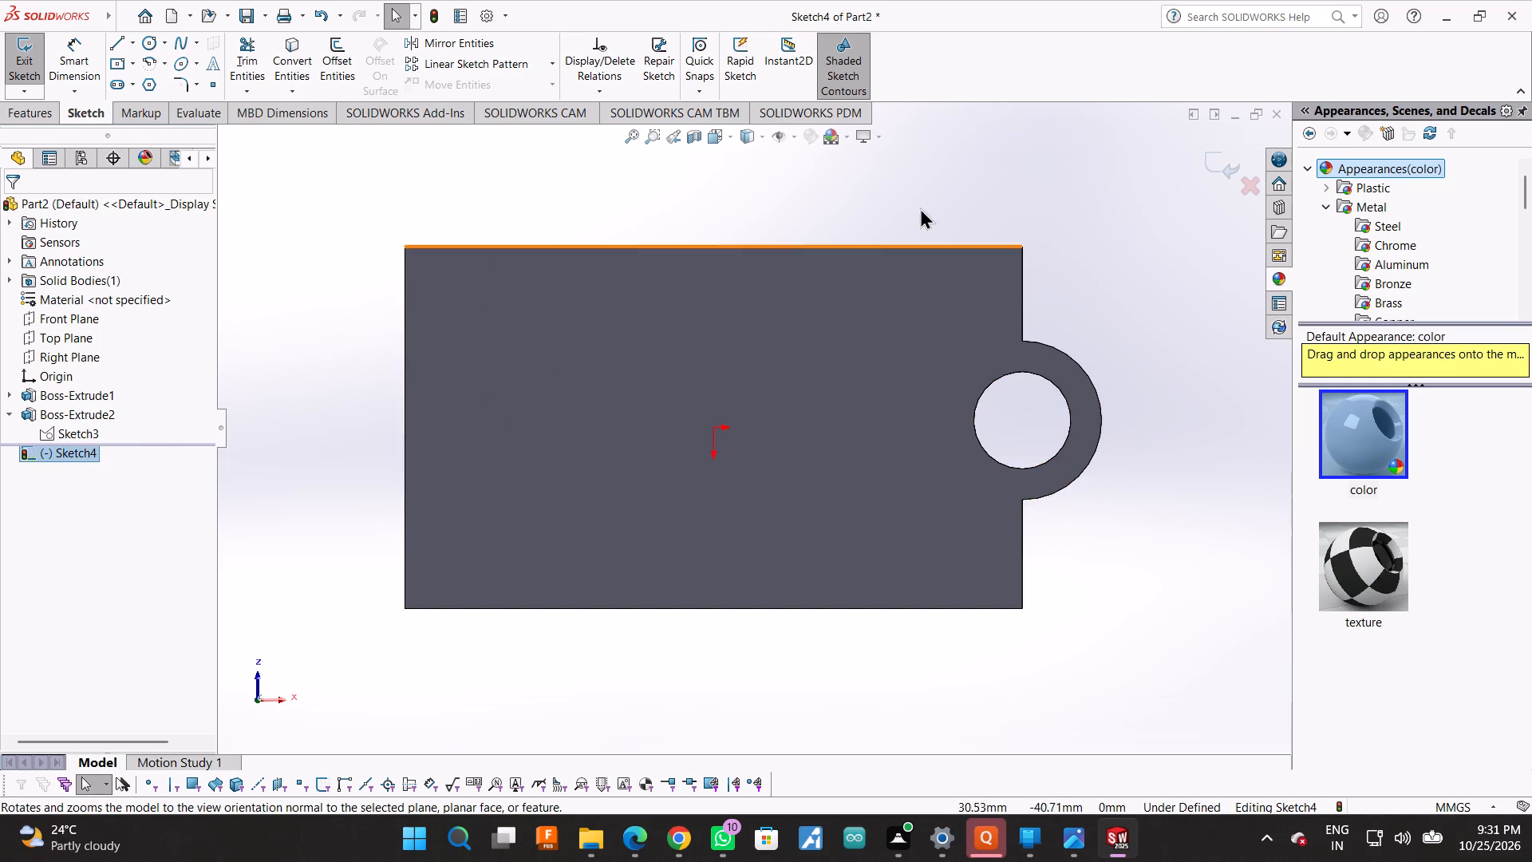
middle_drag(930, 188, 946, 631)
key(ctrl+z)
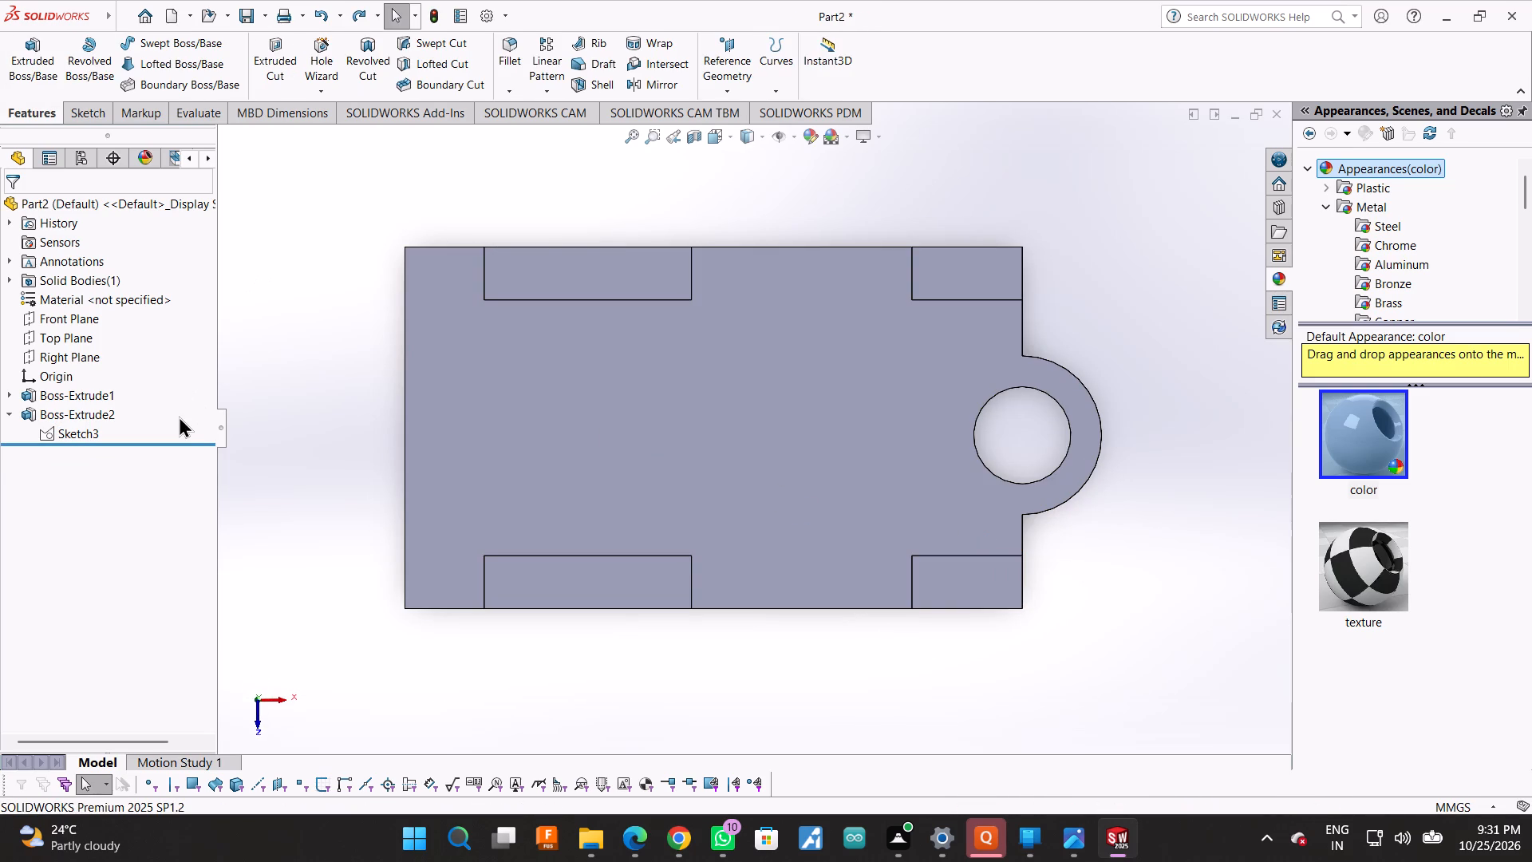
On the base's top face, sketch a line rectangle about 50 x 18 mm at the upper long edge, bridging the two raised blocks.
click(108, 109)
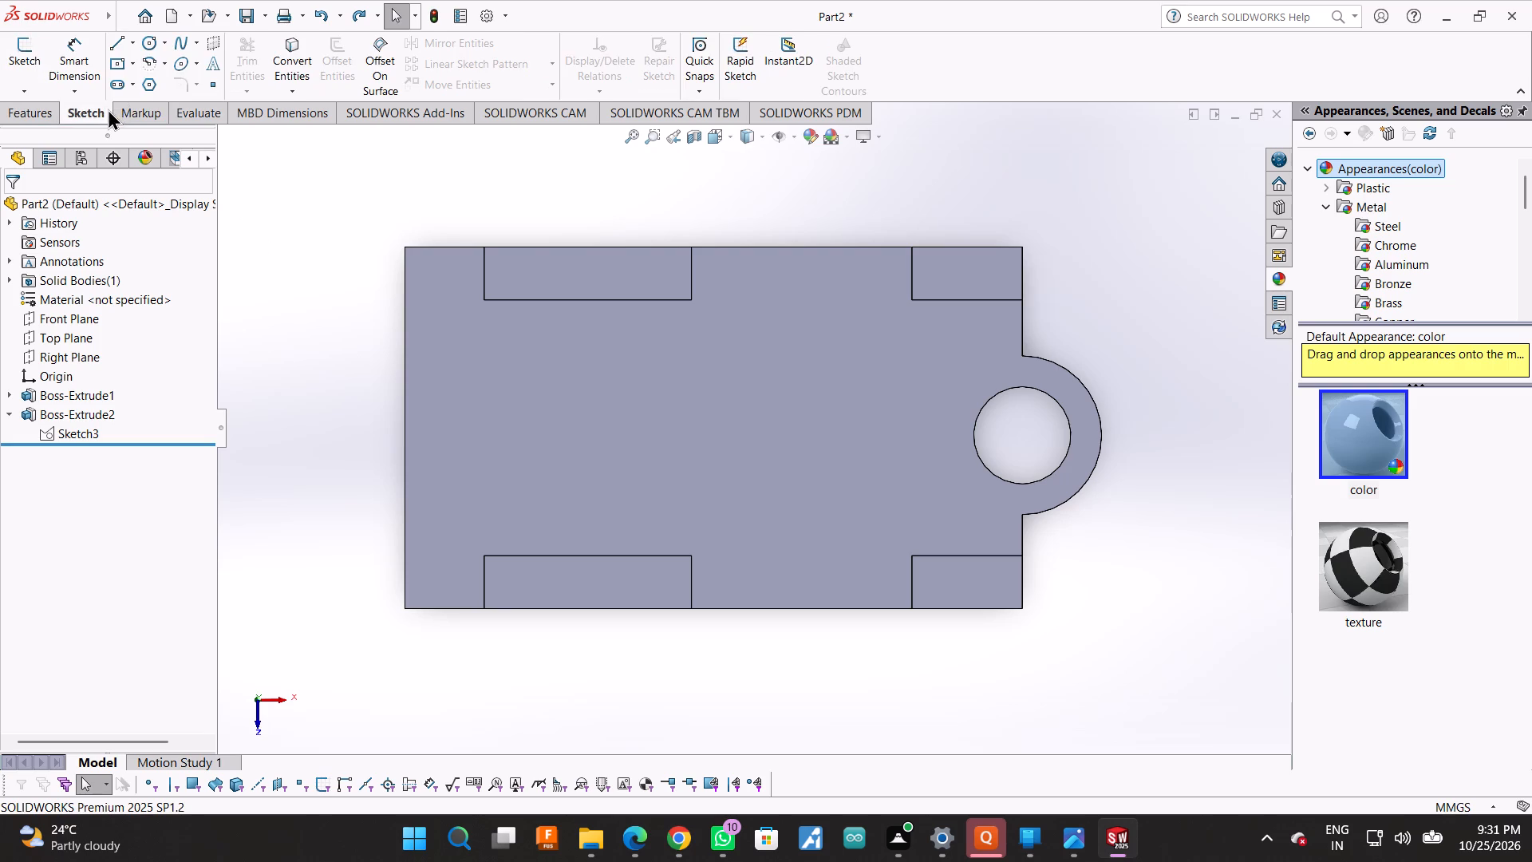
click(111, 45)
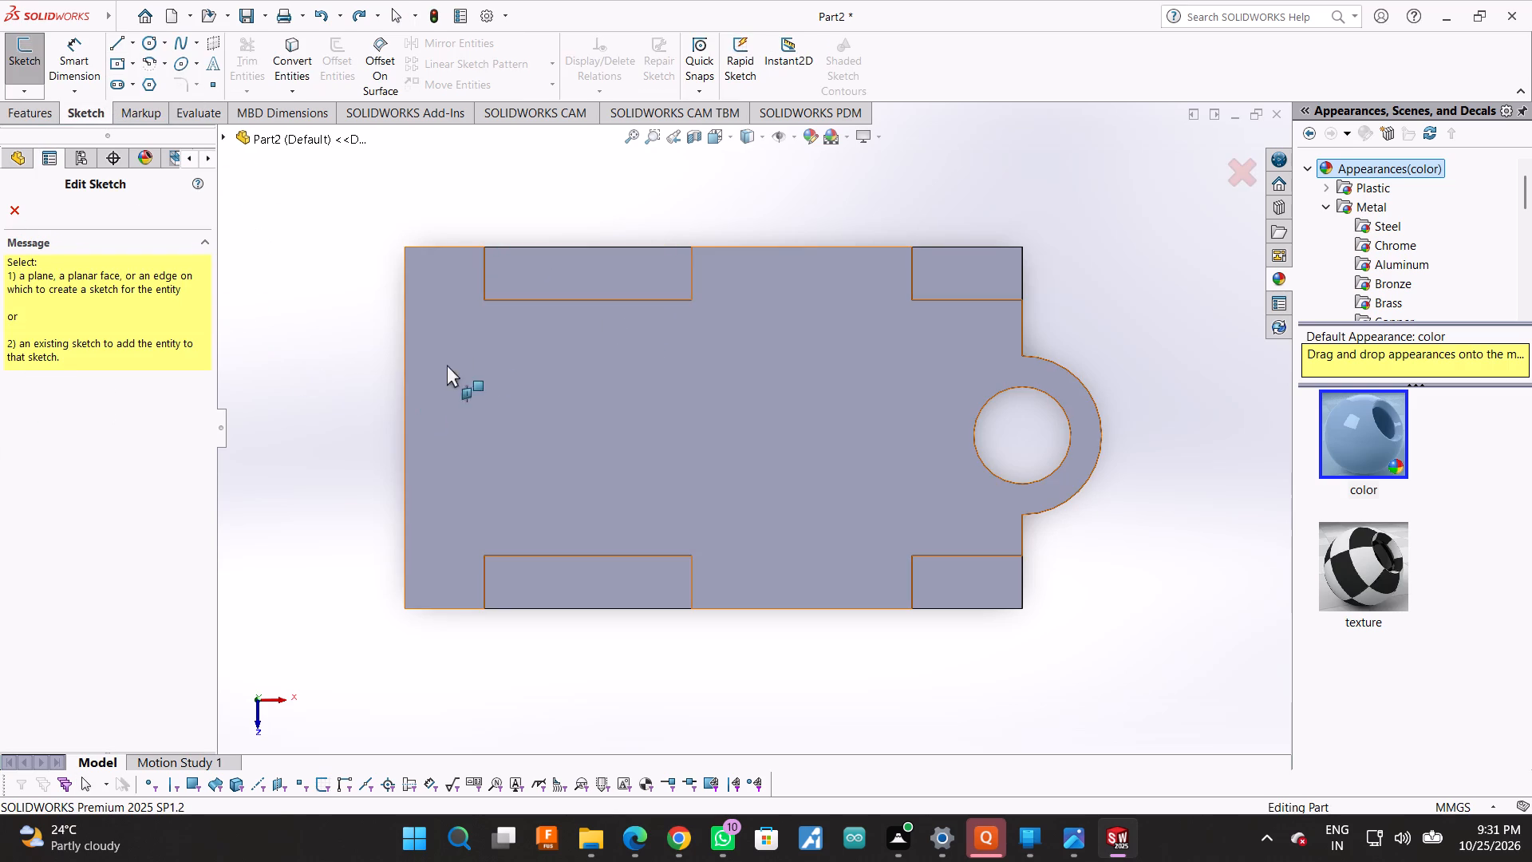
key(Escape)
click(669, 393)
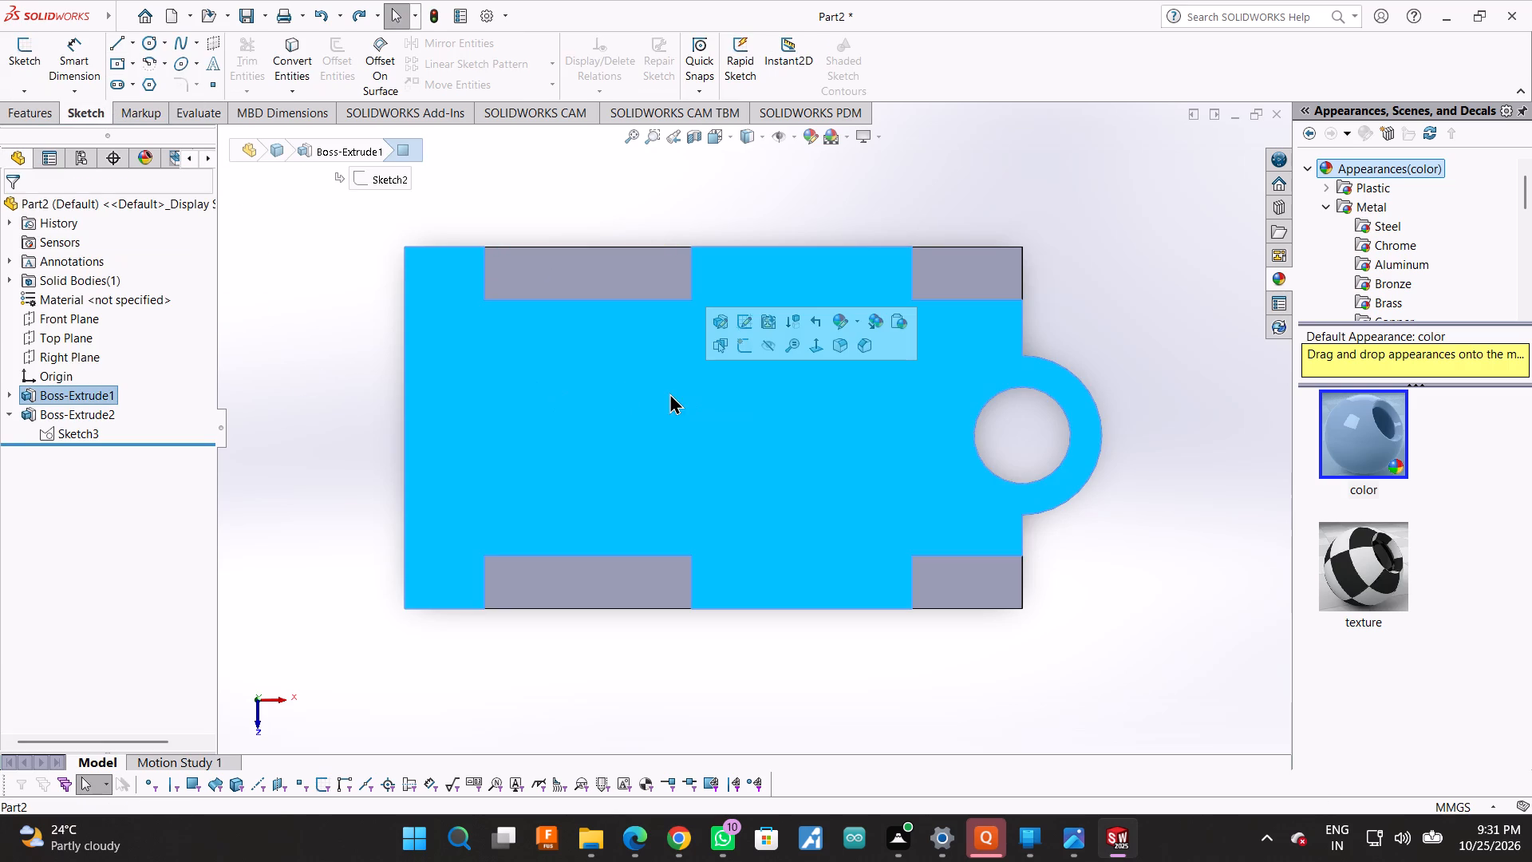
click(113, 42)
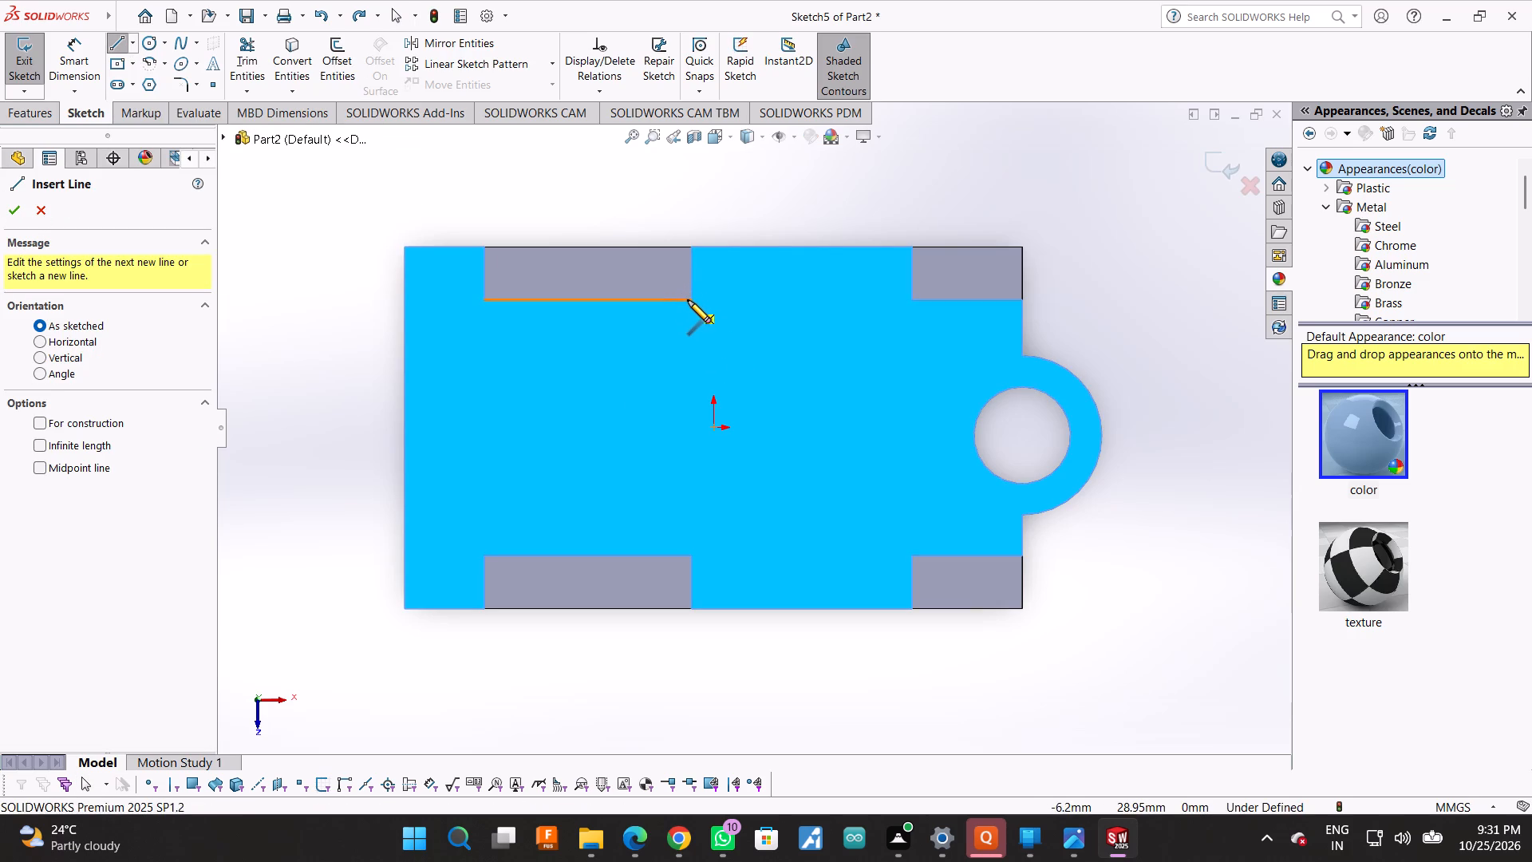
click(693, 300)
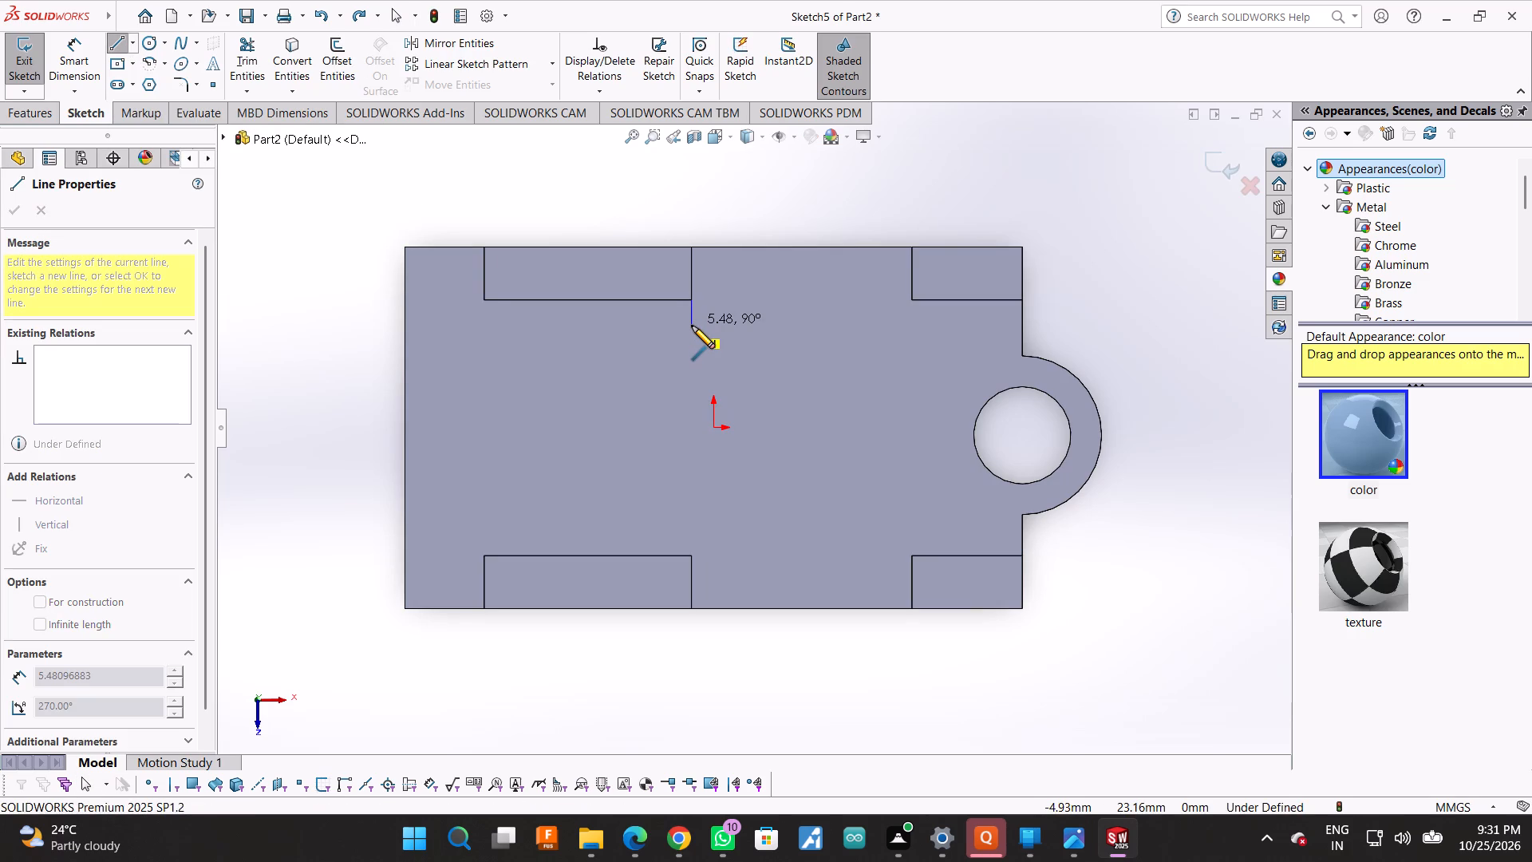
click(692, 326)
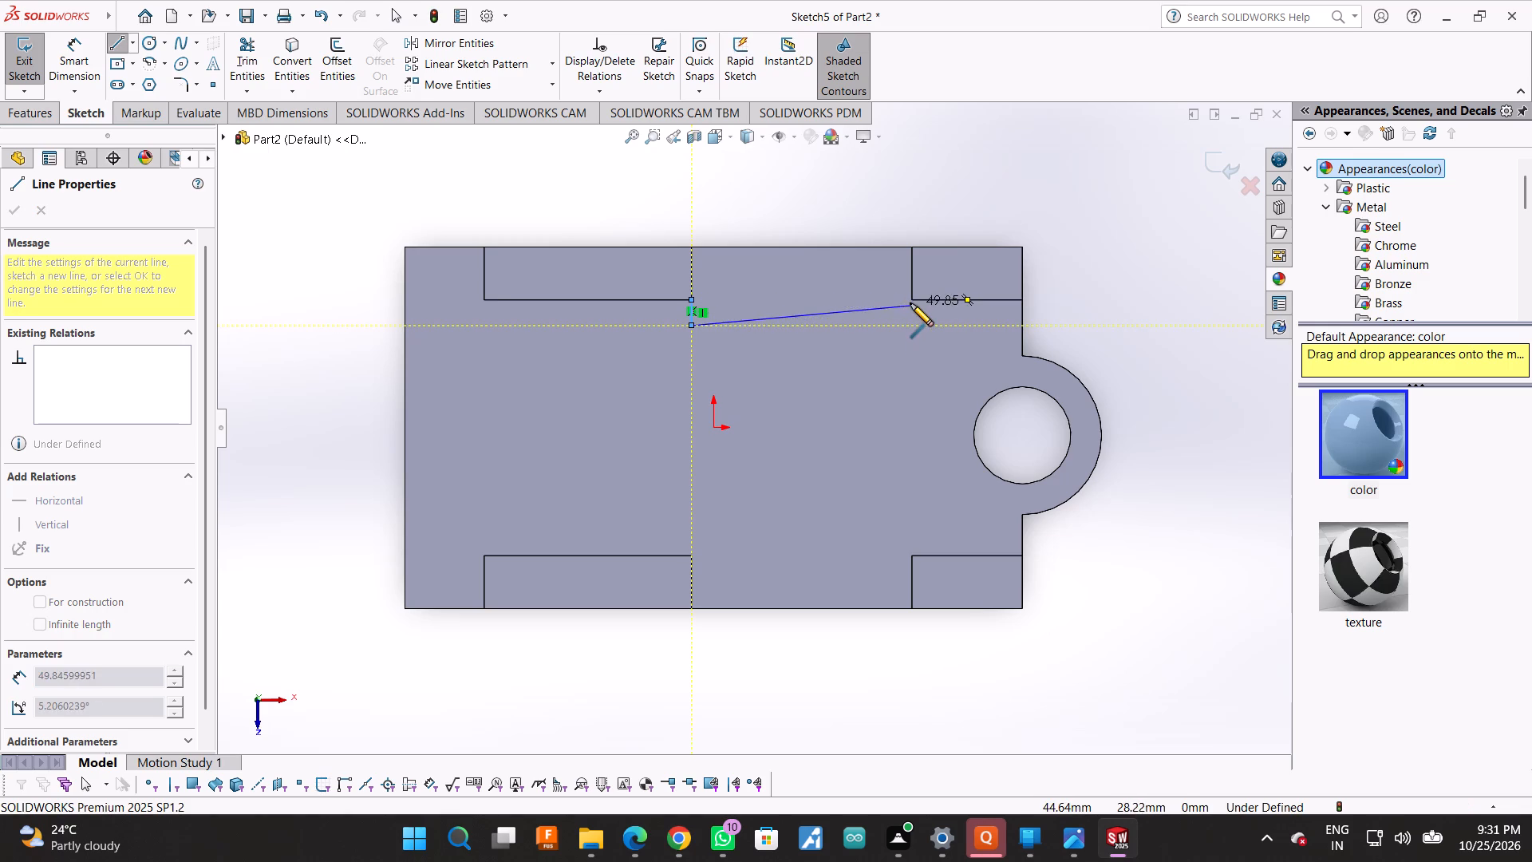
click(911, 330)
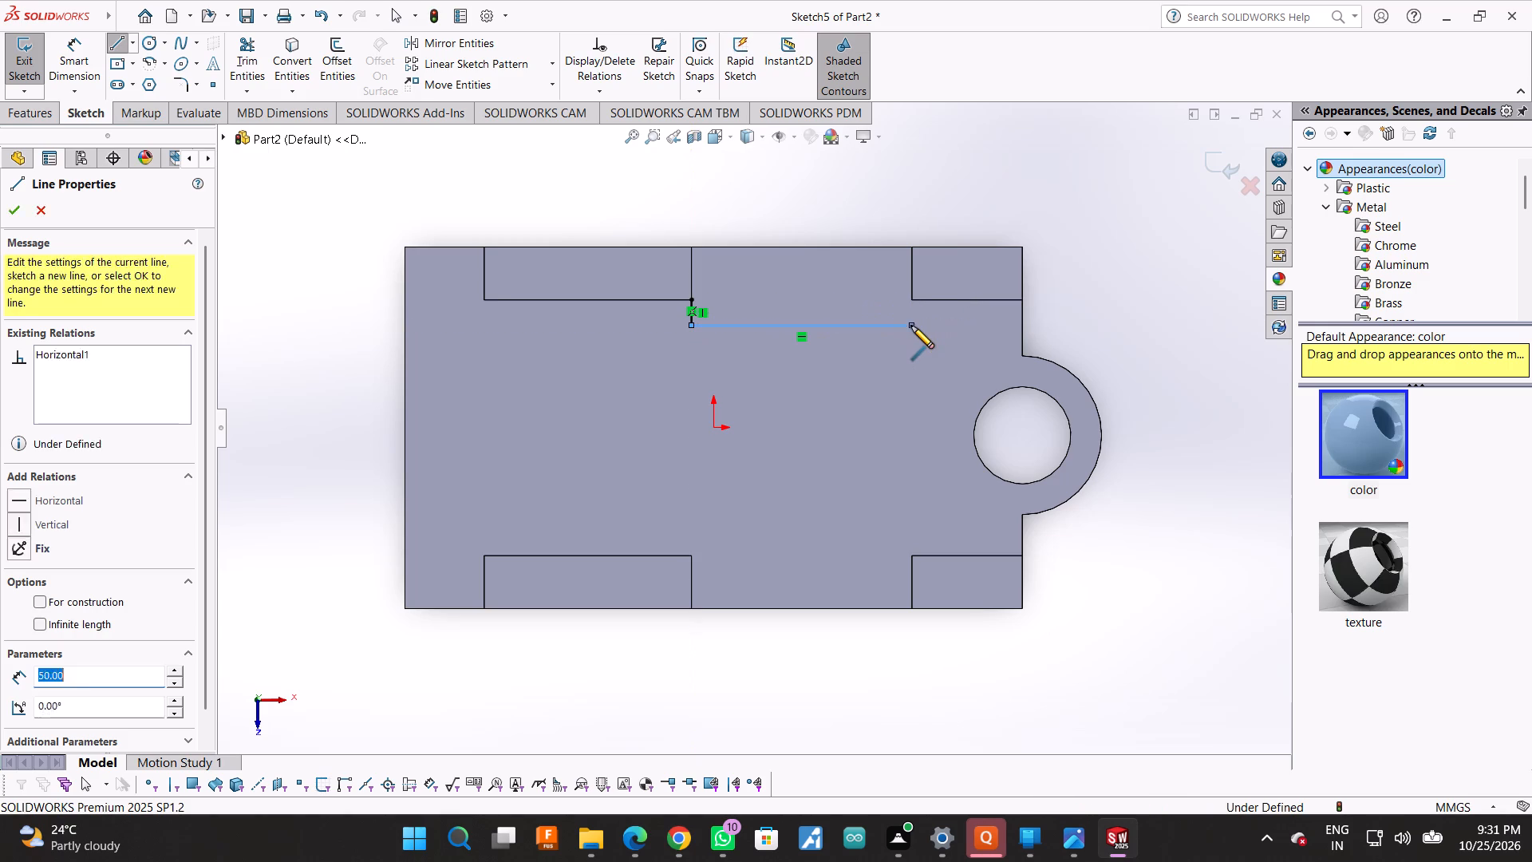
click(911, 302)
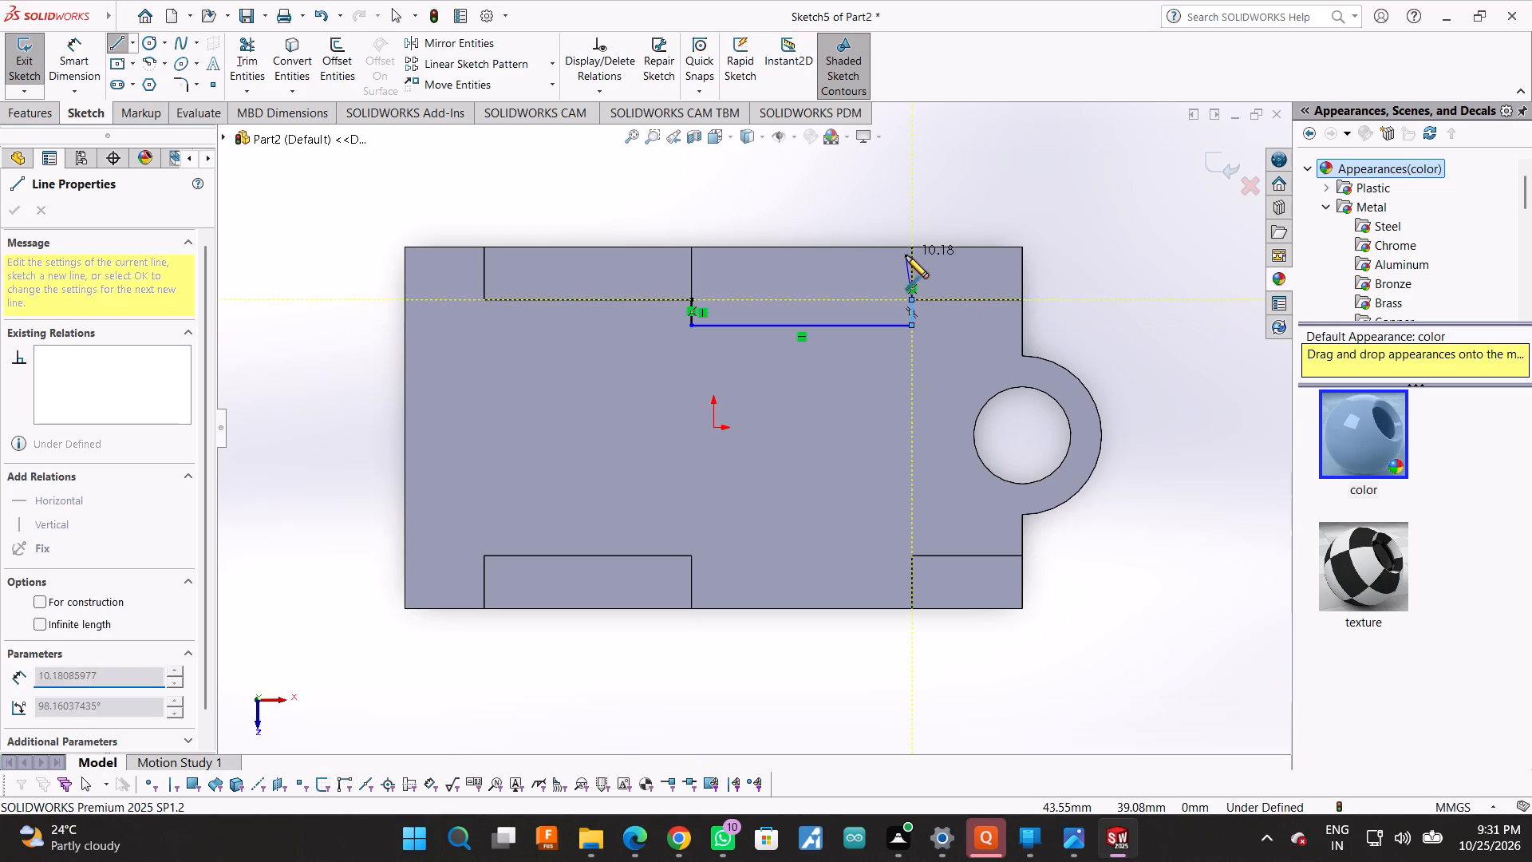
click(912, 250)
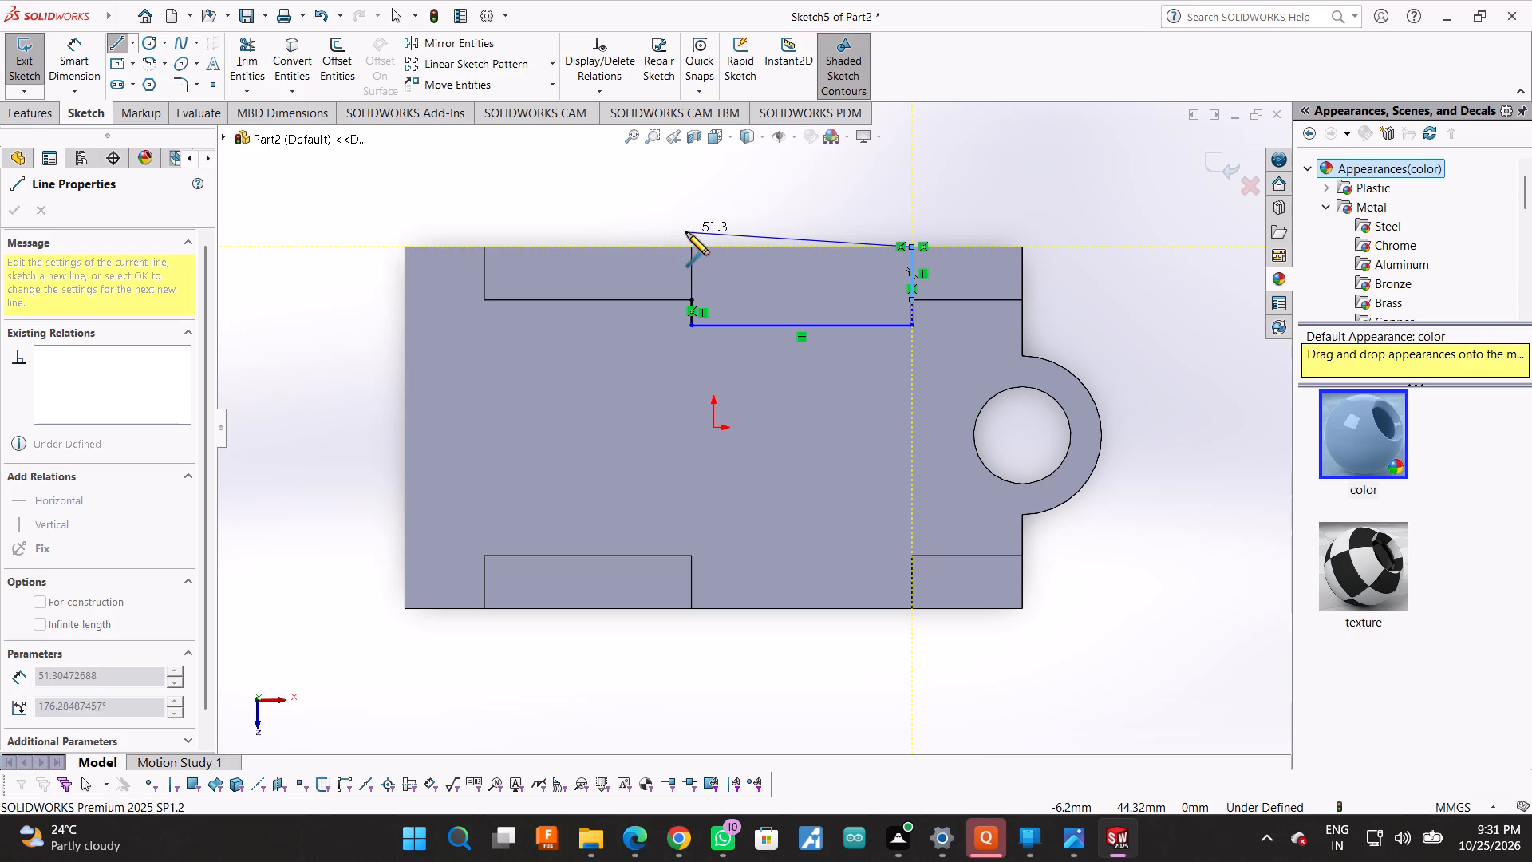
click(689, 250)
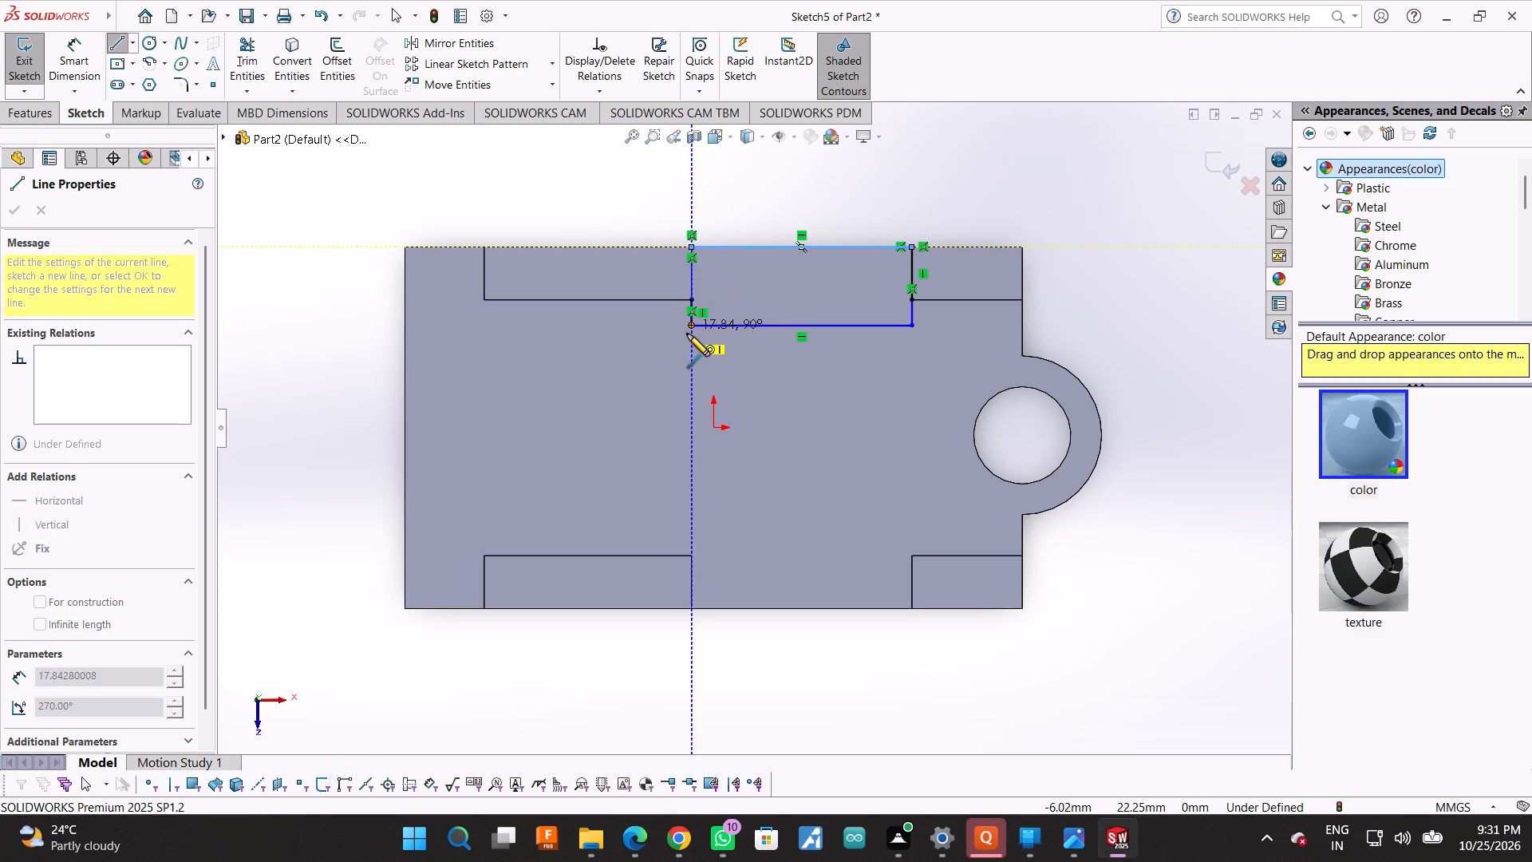
click(693, 323)
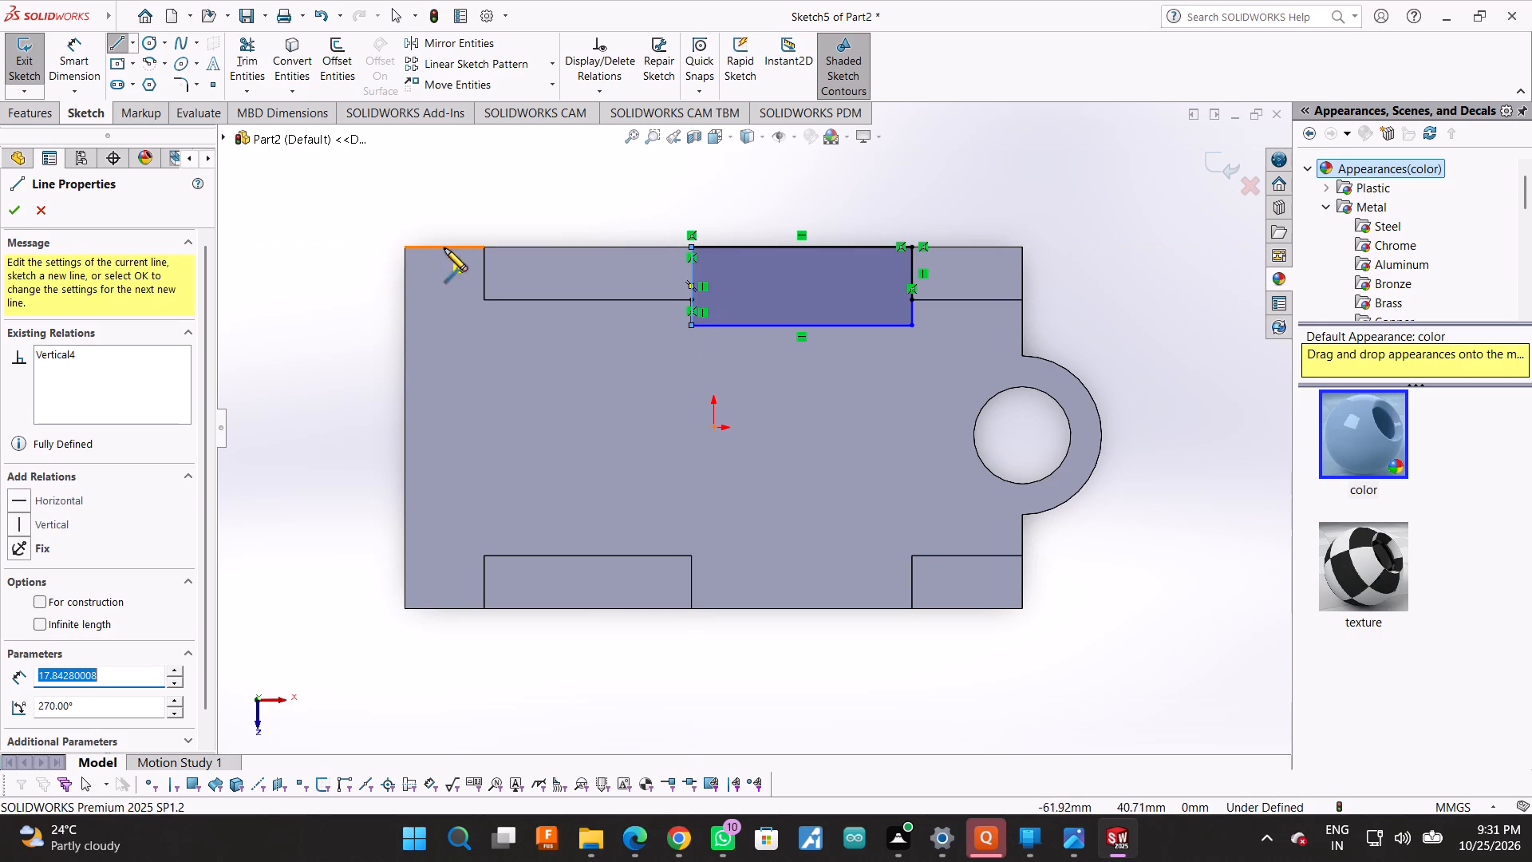
Sketch a closed 18 x 82 mm rectangle with lines along the base's full end edge opposite the lug.
click(483, 246)
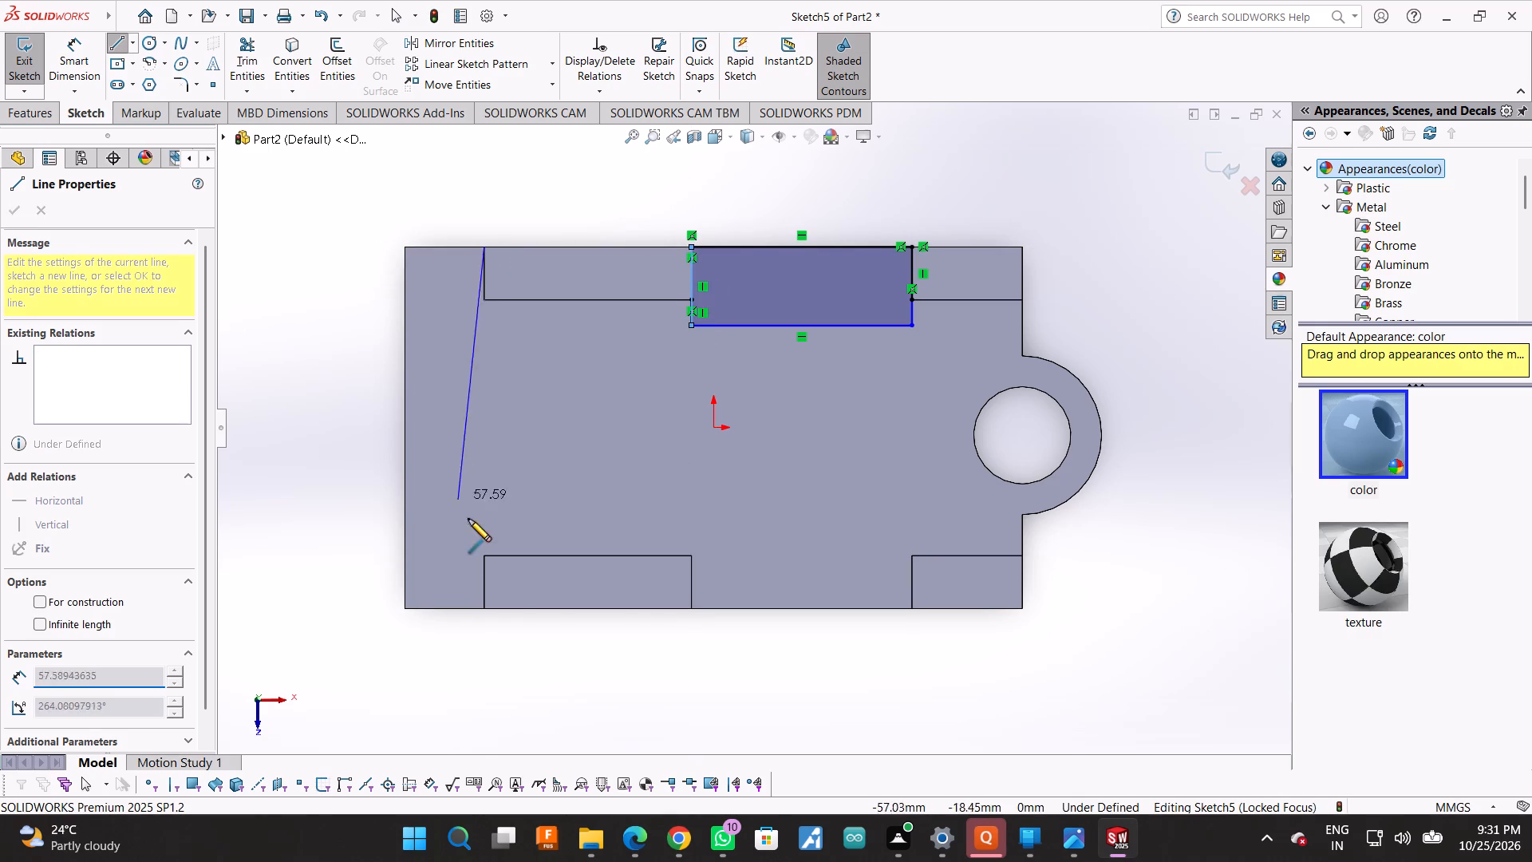
click(483, 607)
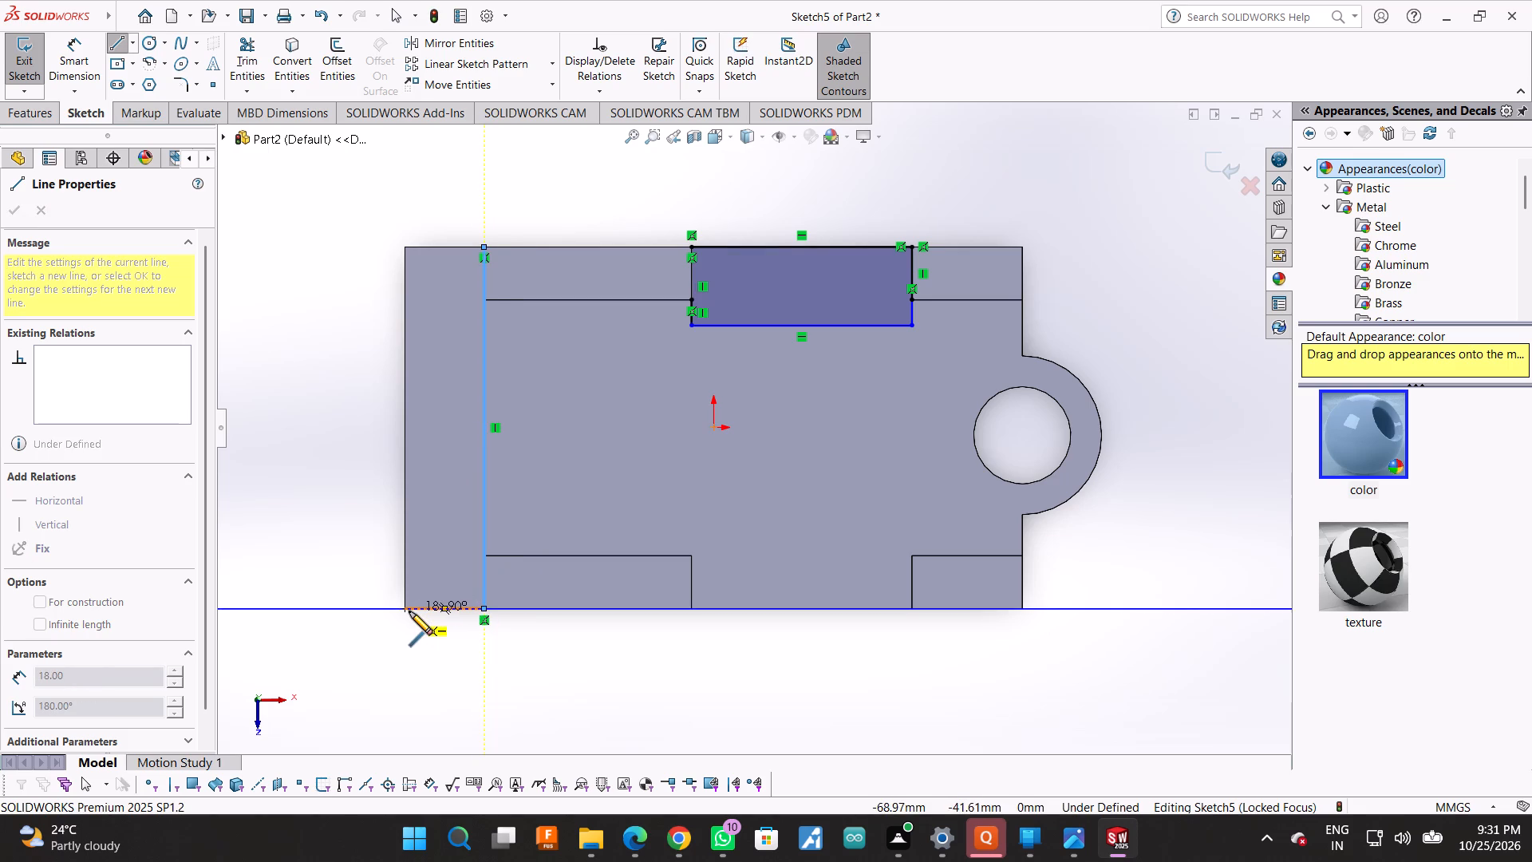
click(409, 611)
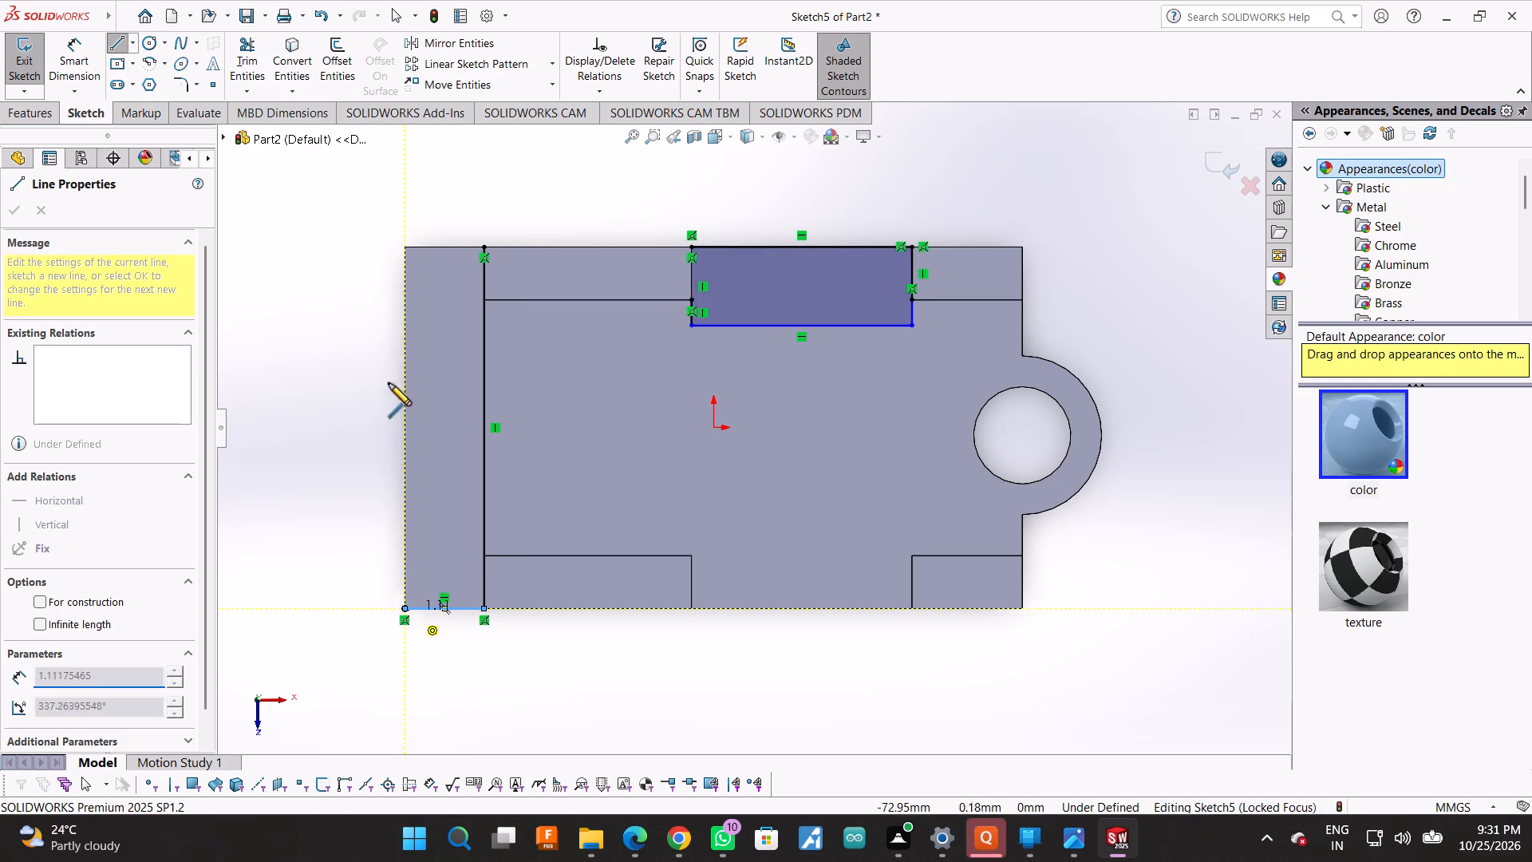
click(405, 247)
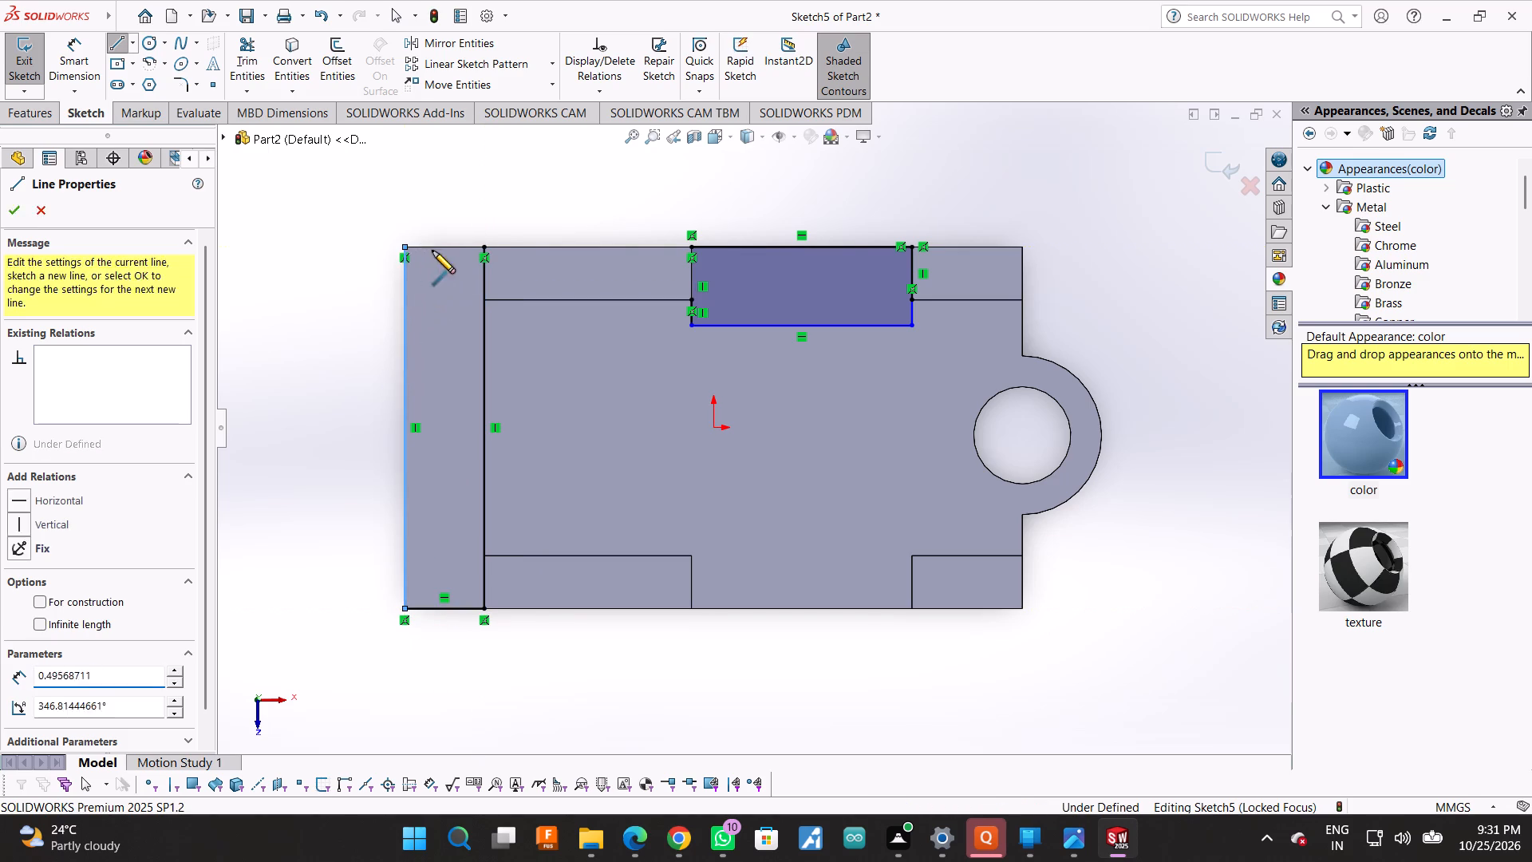
click(482, 247)
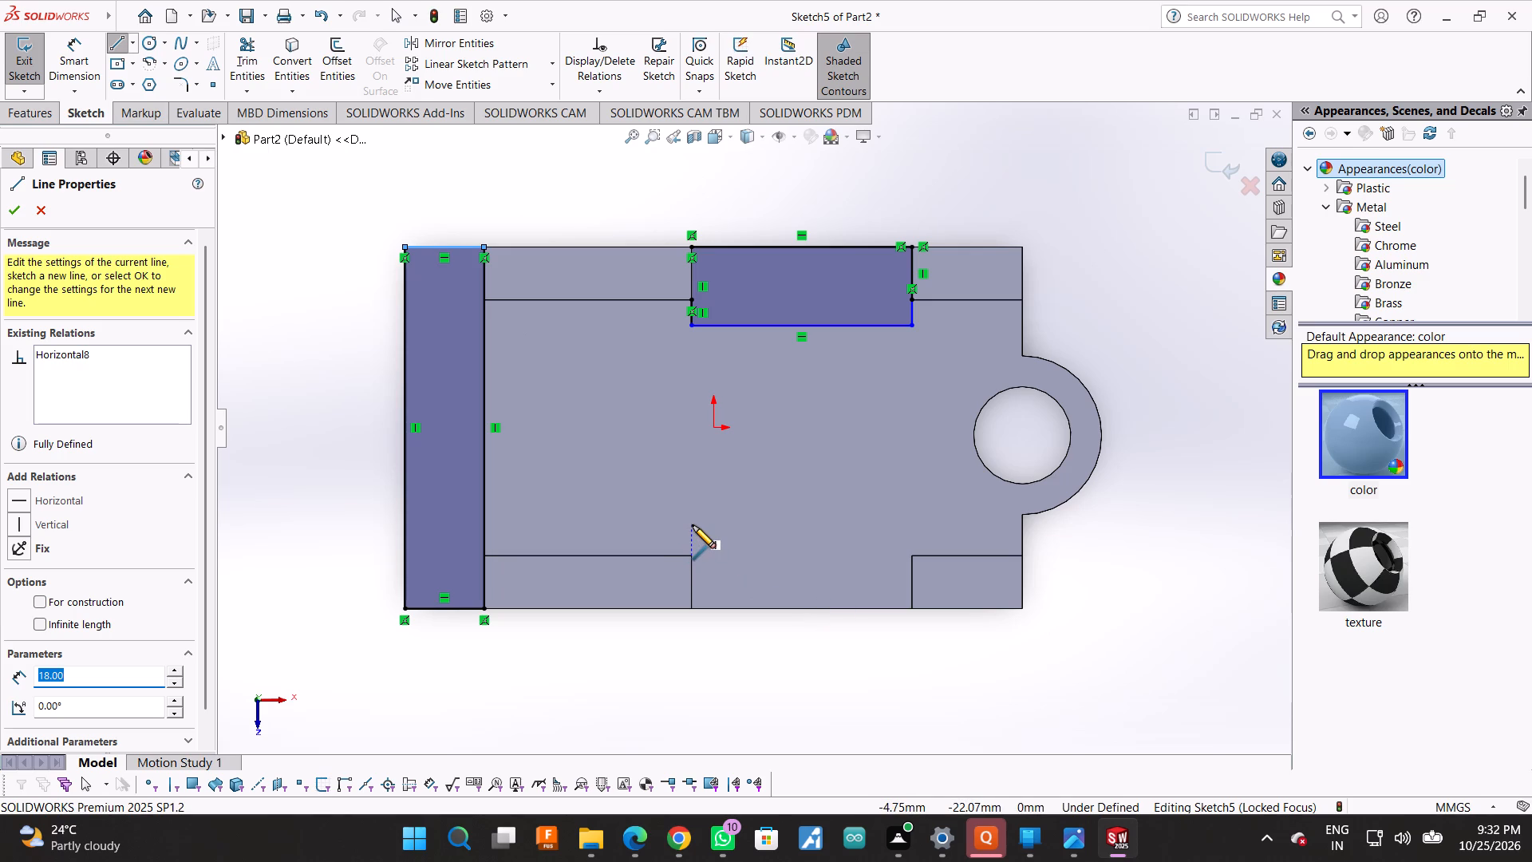
Sketch a closed rectangle about 50 x 19 mm at the base's lower long edge, between the two raised blocks.
click(693, 525)
click(694, 607)
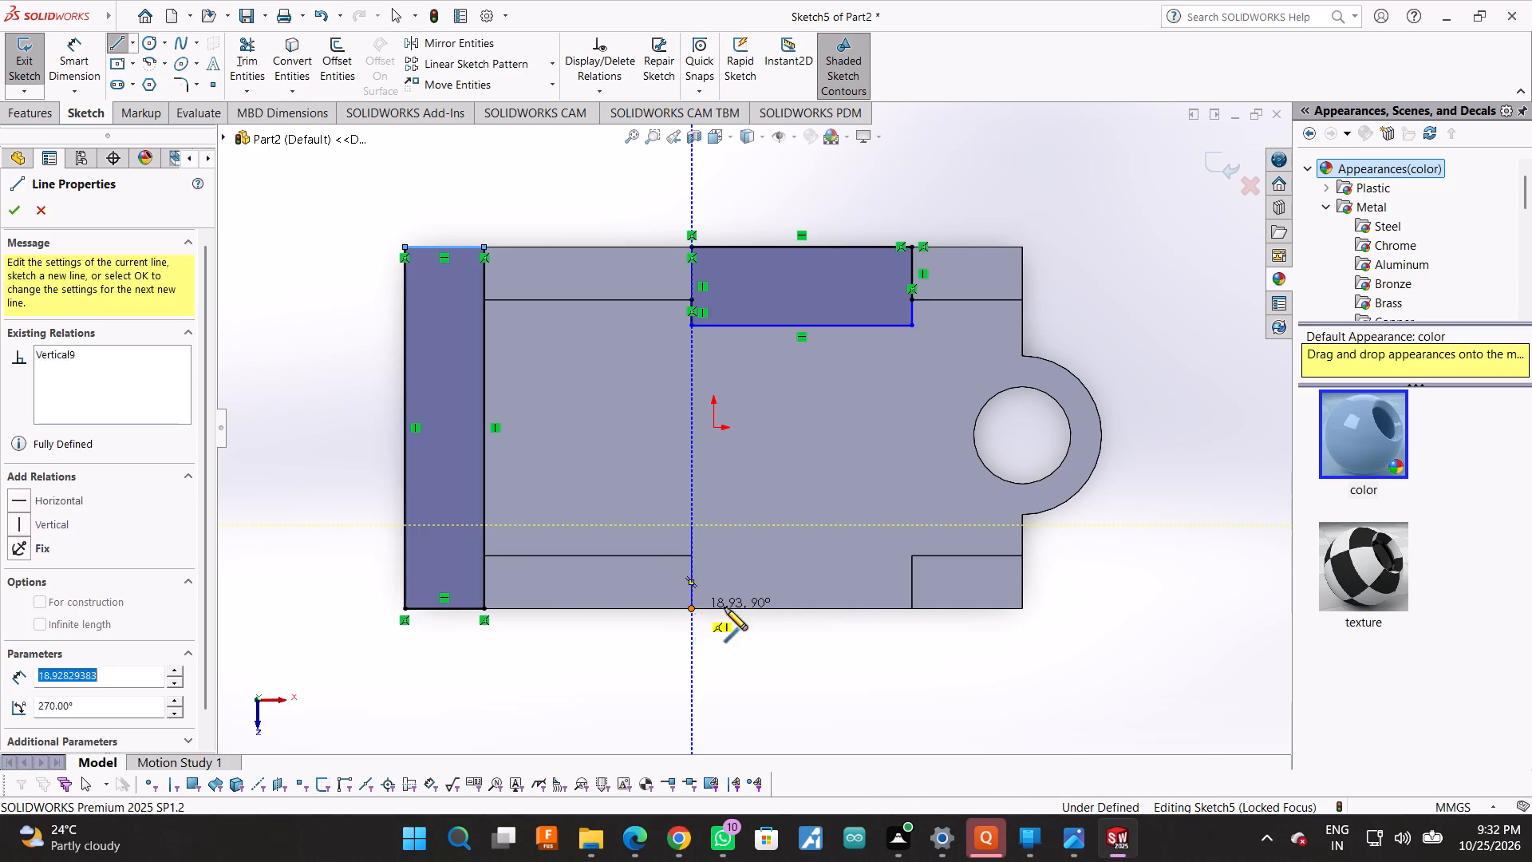
click(911, 604)
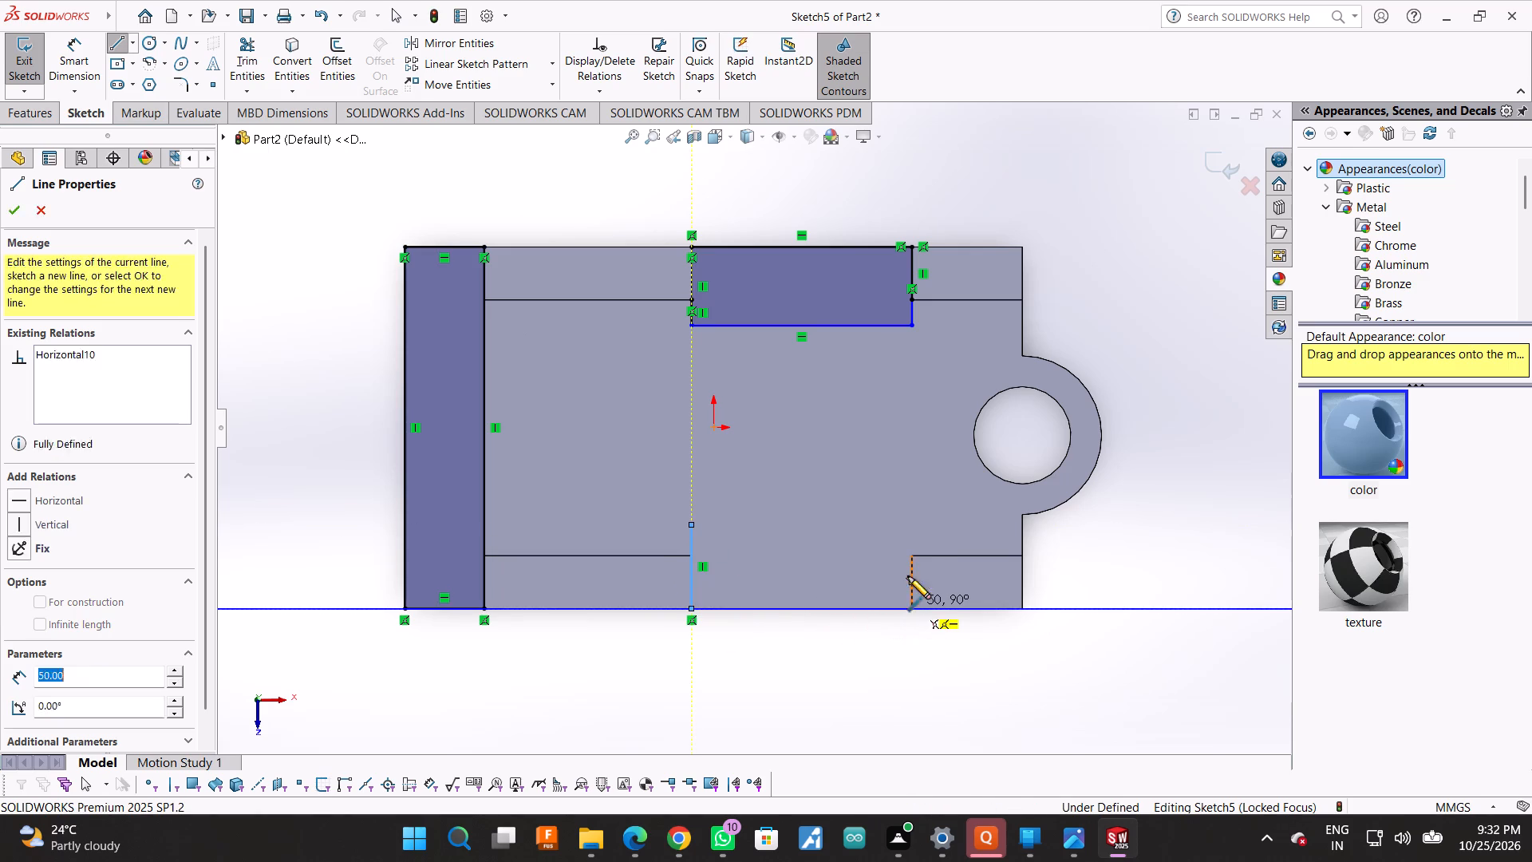
click(911, 524)
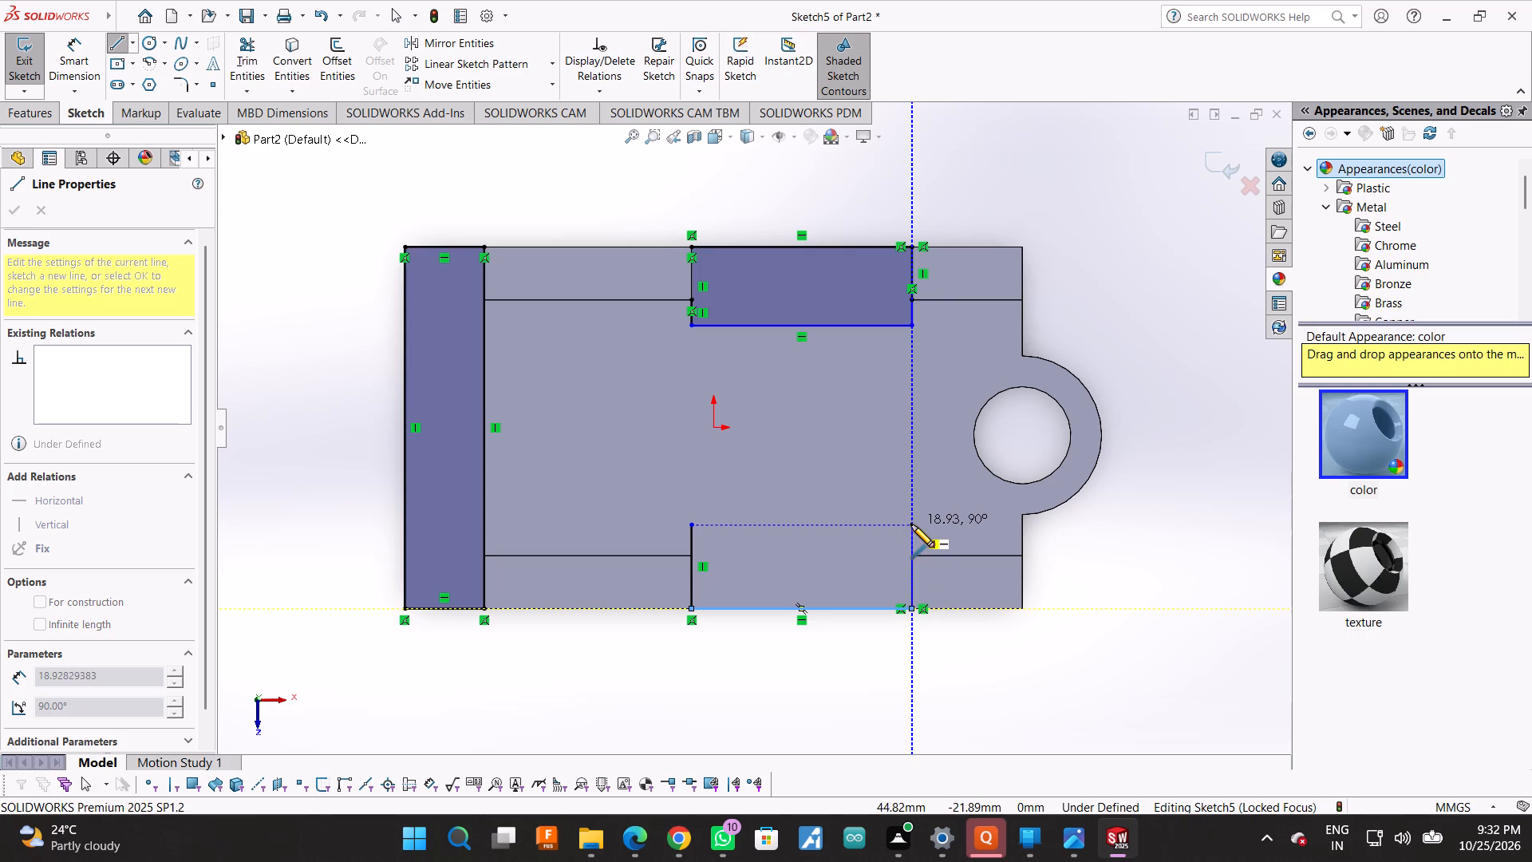
click(690, 527)
Set the lower rectangle's depth from the base edge to 22 mm and add a reference dimension for its width.
click(87, 34)
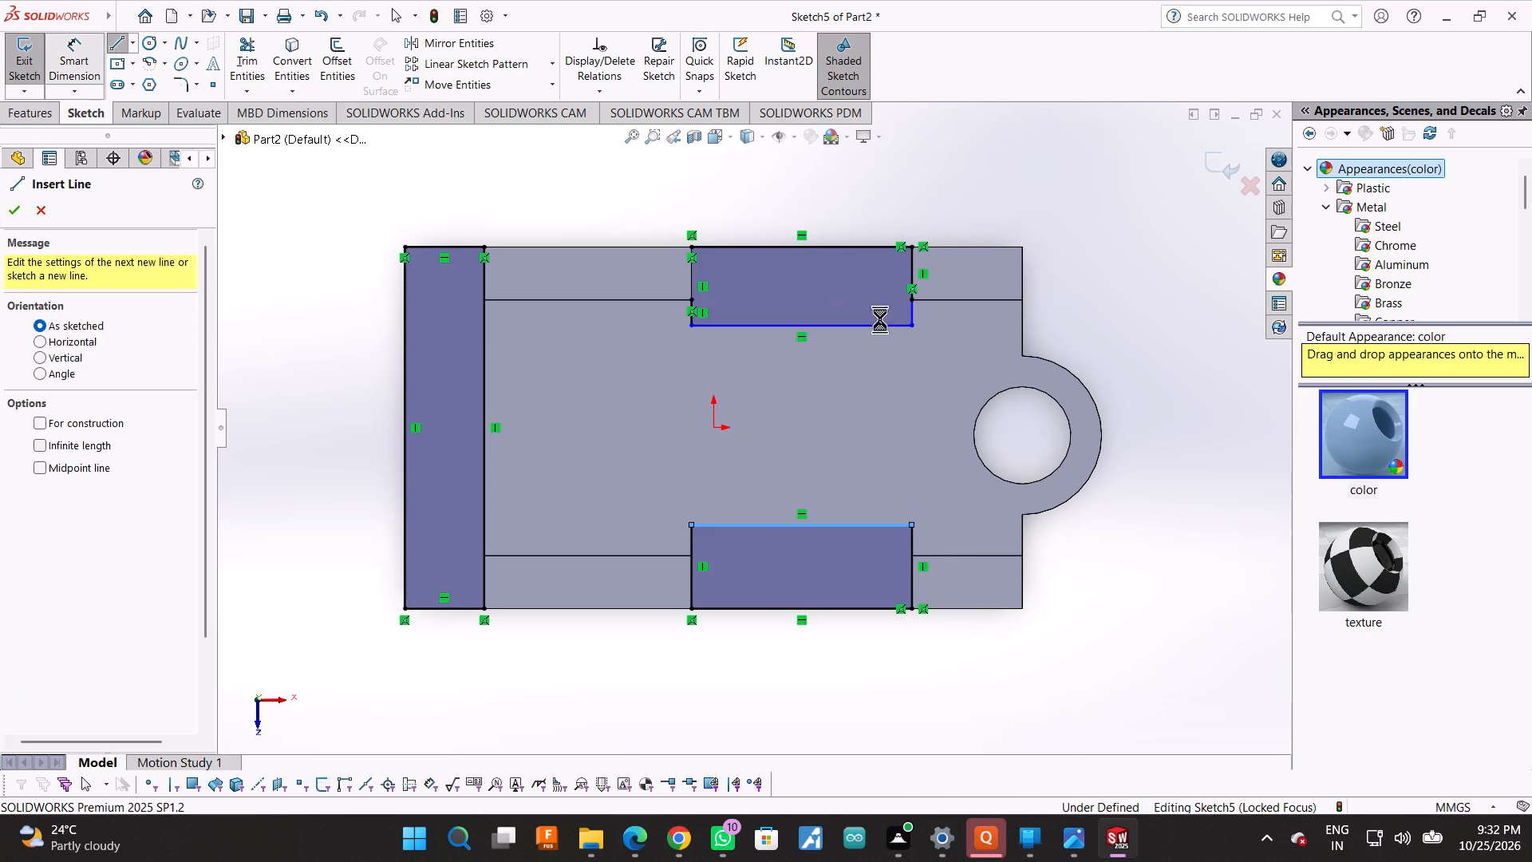
click(912, 542)
click(1101, 545)
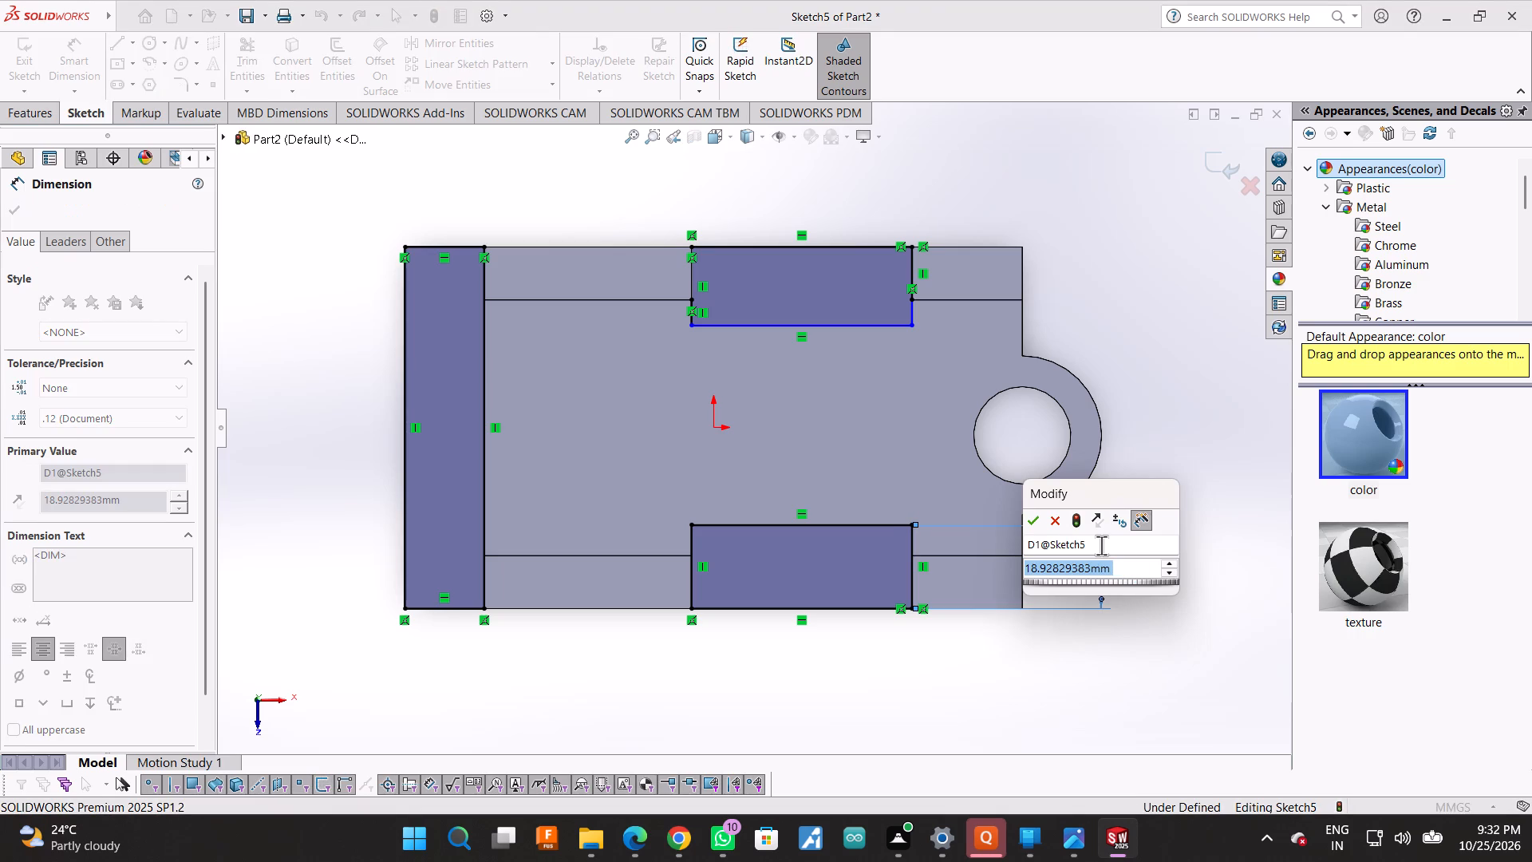
text(22)
key(Return)
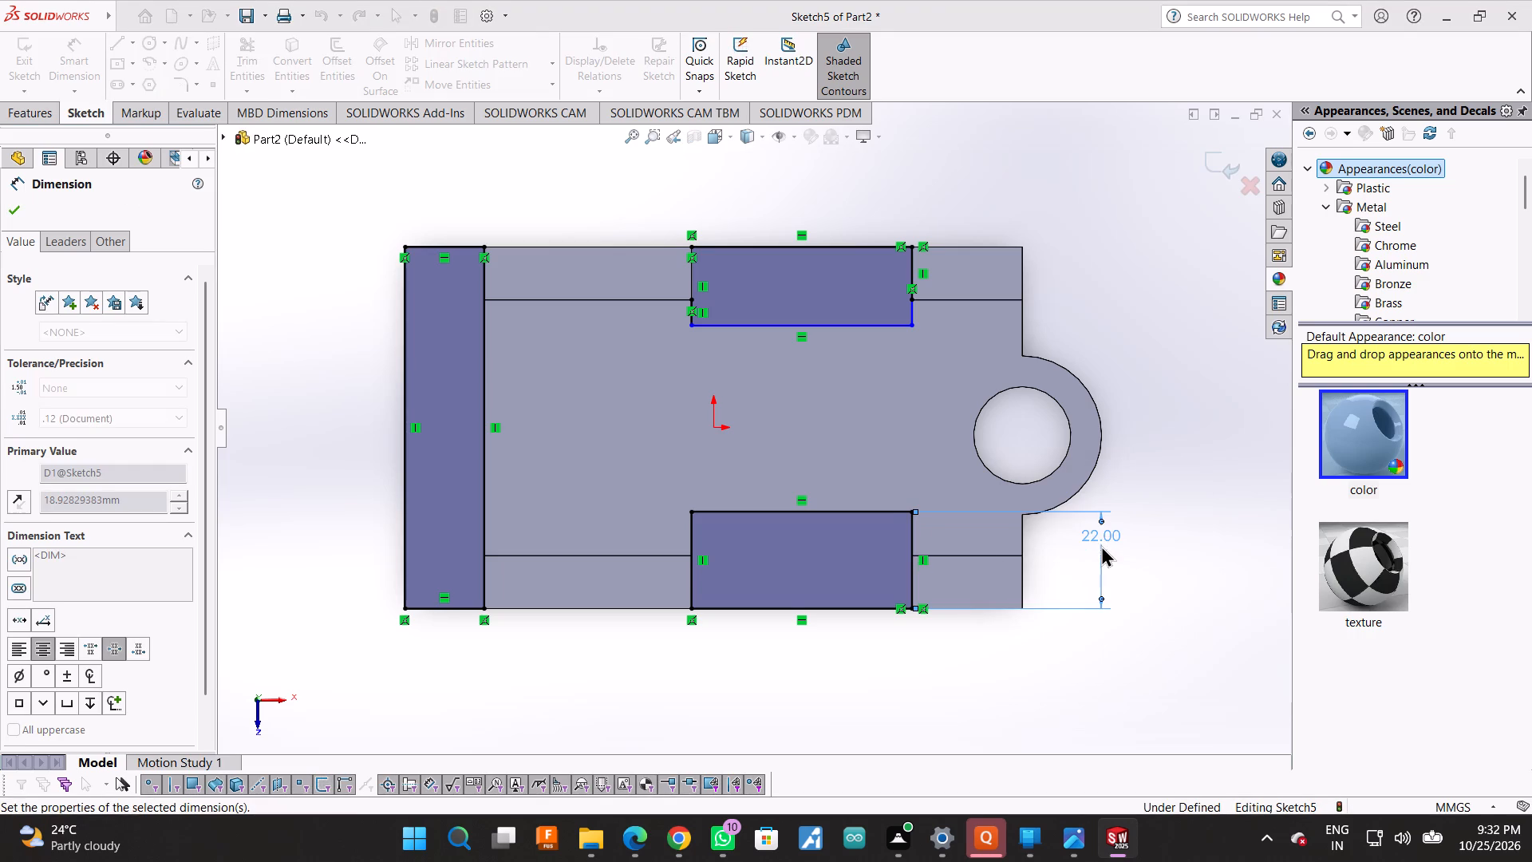
click(785, 511)
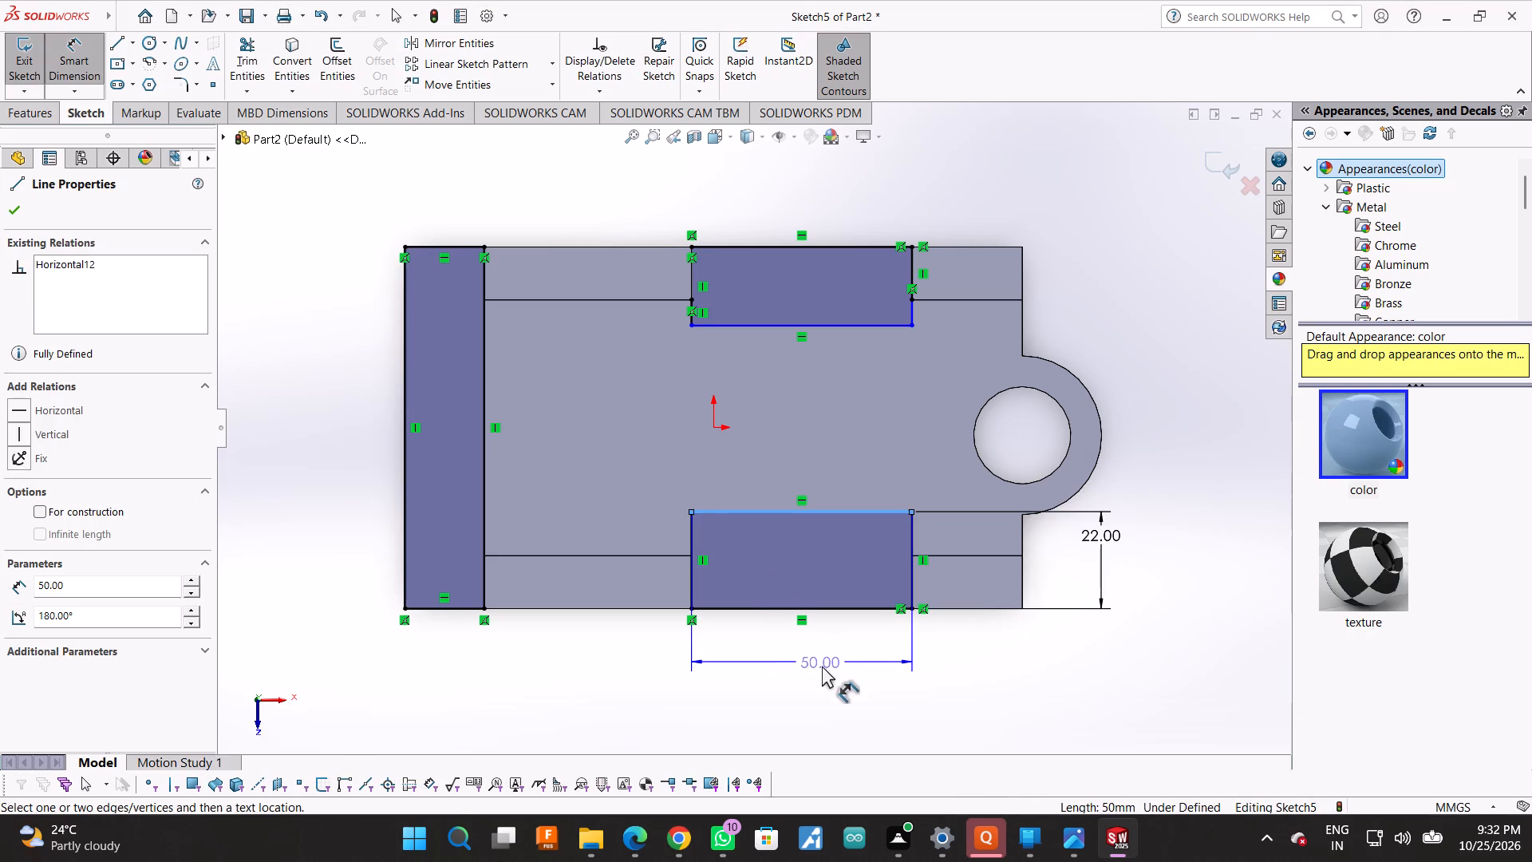
click(822, 666)
click(866, 411)
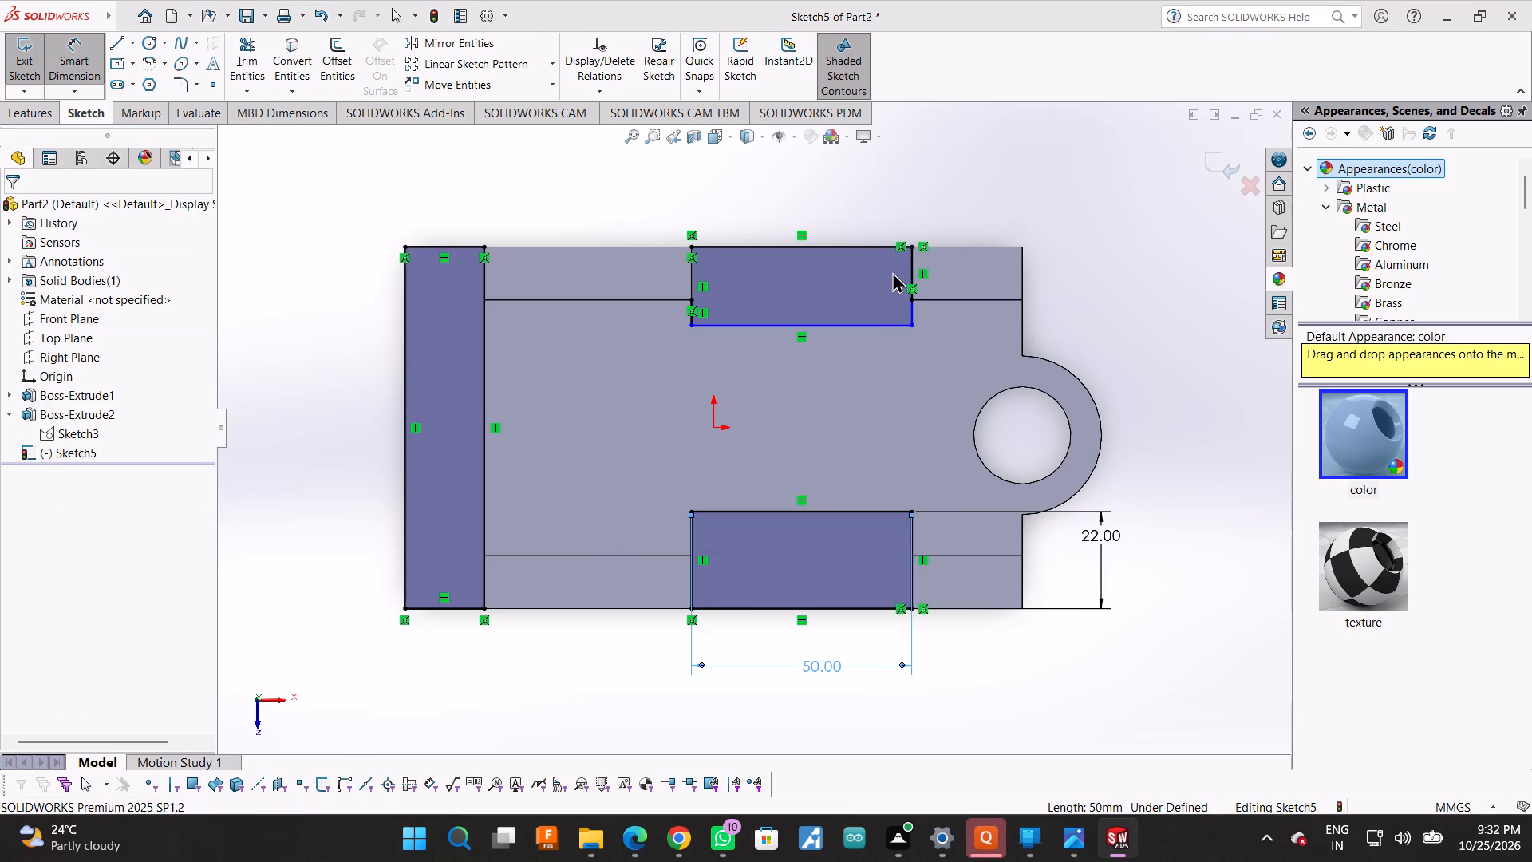
Set the upper rectangle's depth from the base's long edge to 22 mm.
click(85, 43)
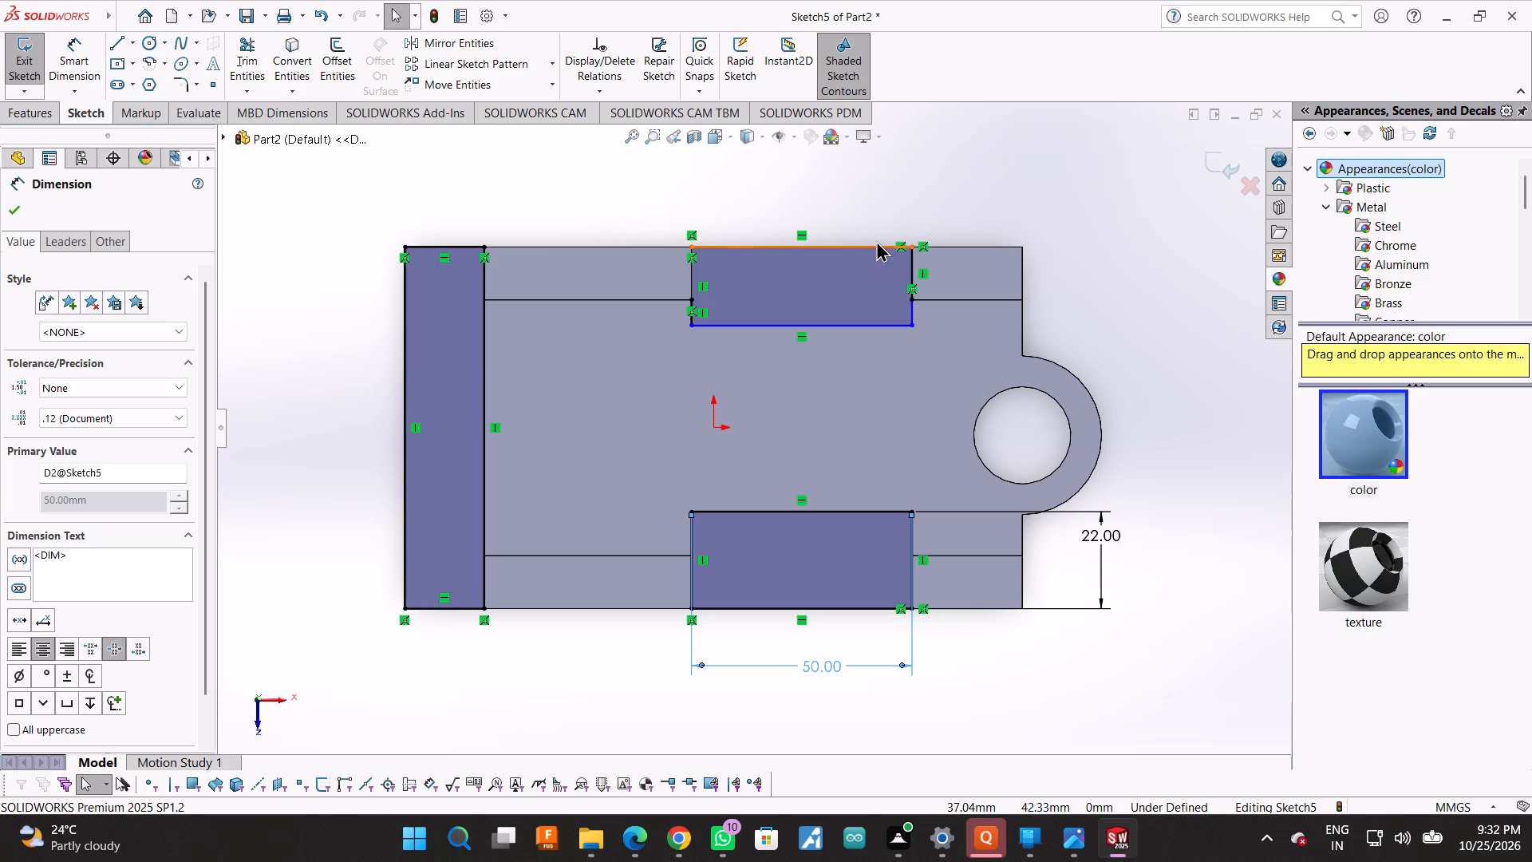
click(880, 243)
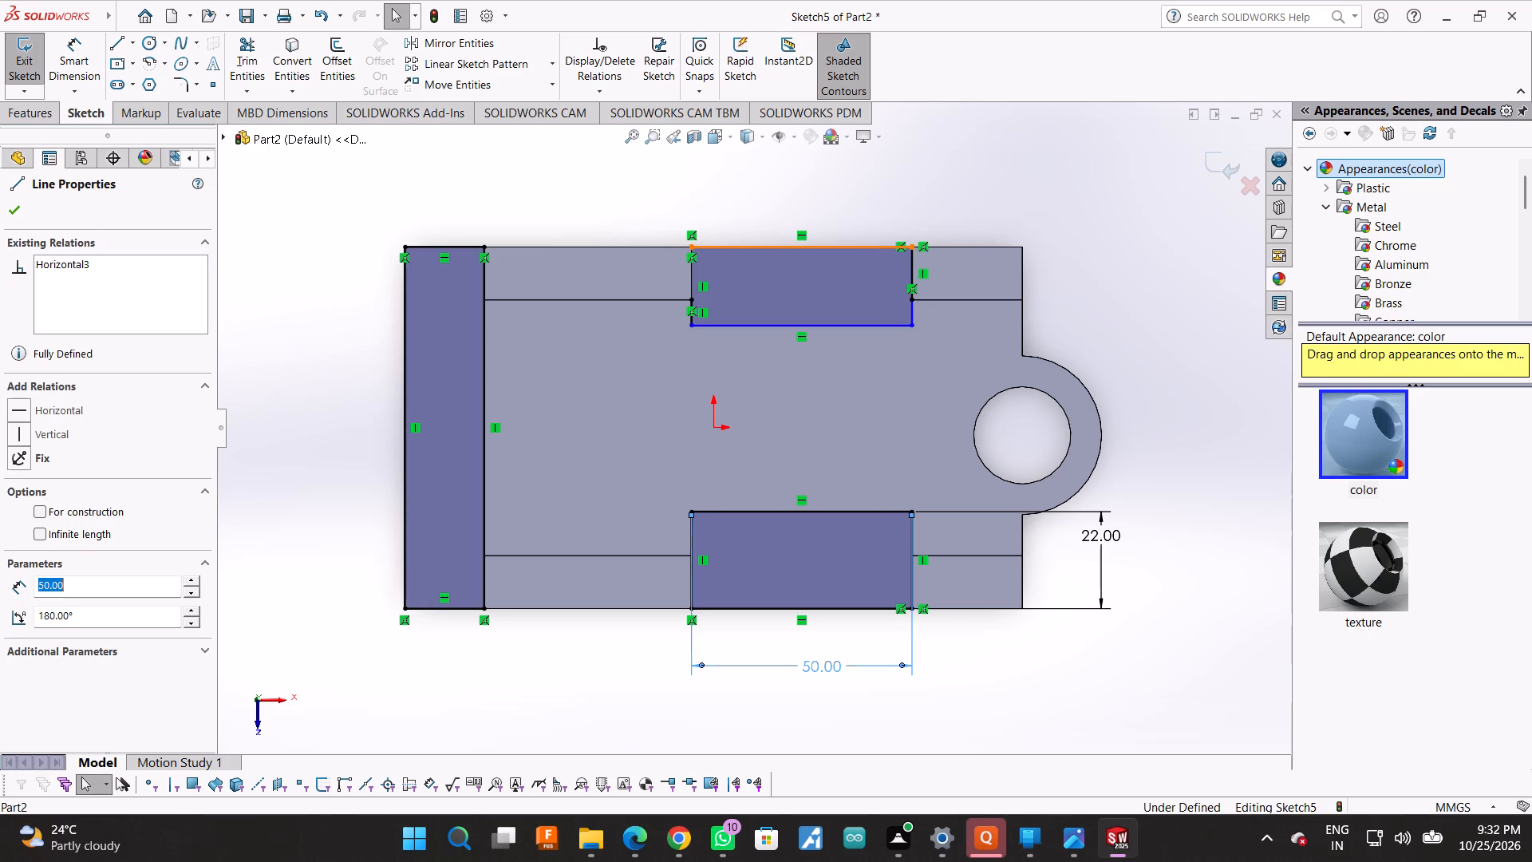
click(896, 322)
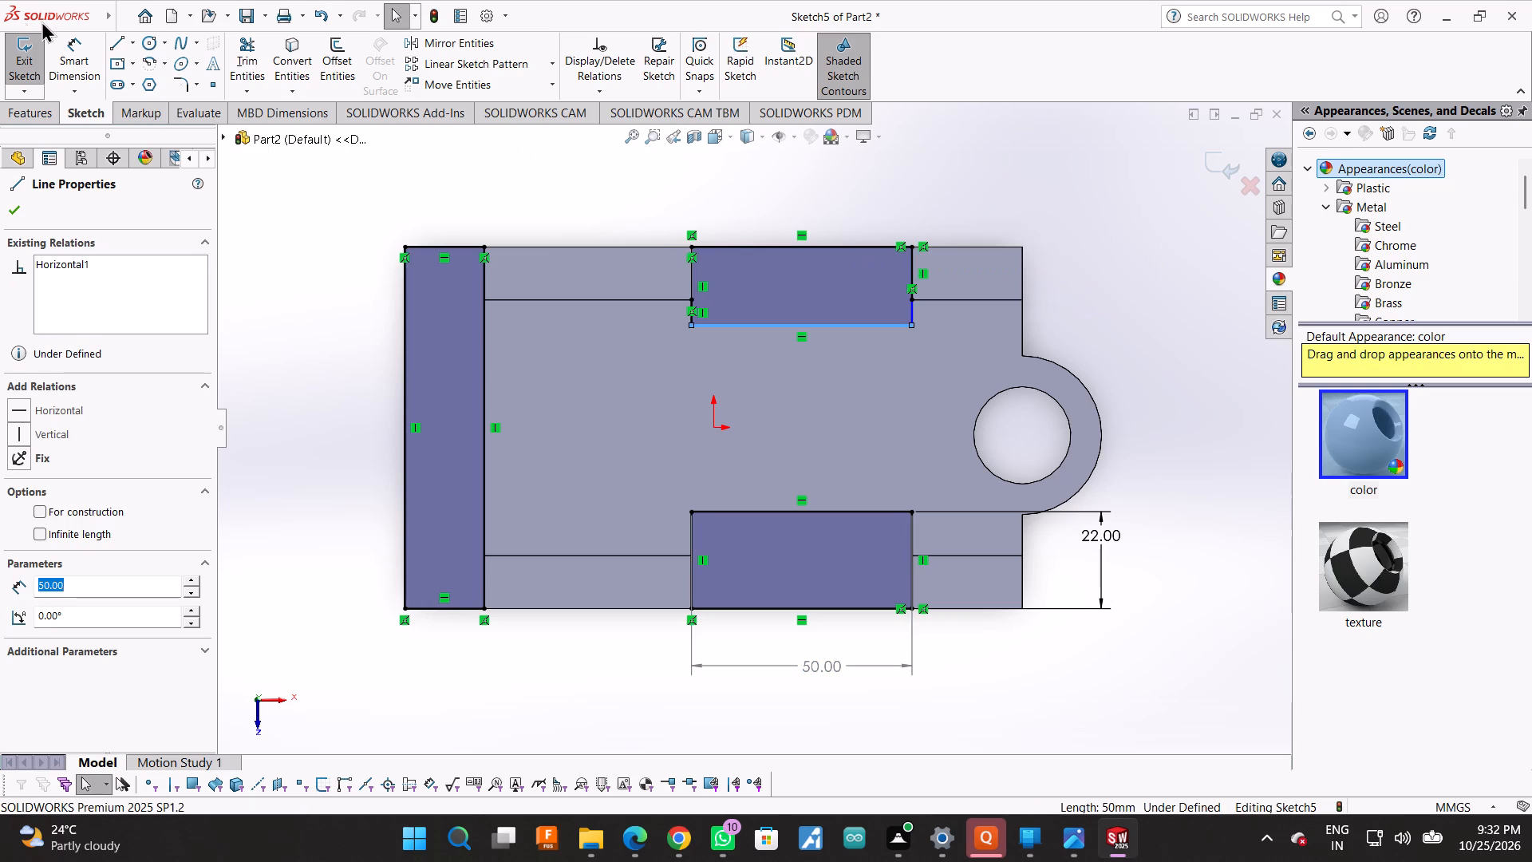
click(85, 45)
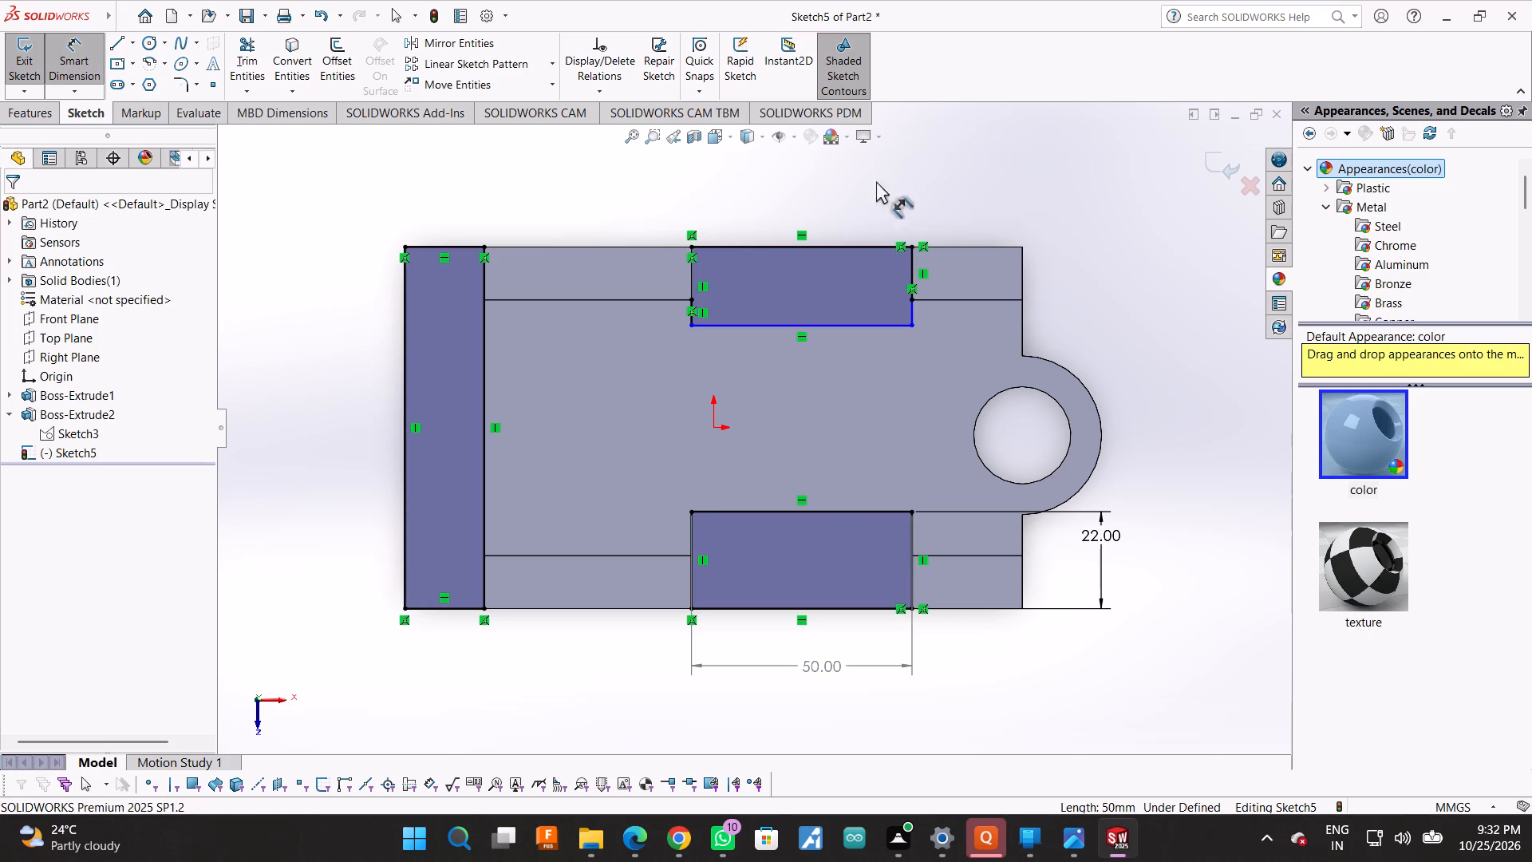
click(867, 246)
click(875, 322)
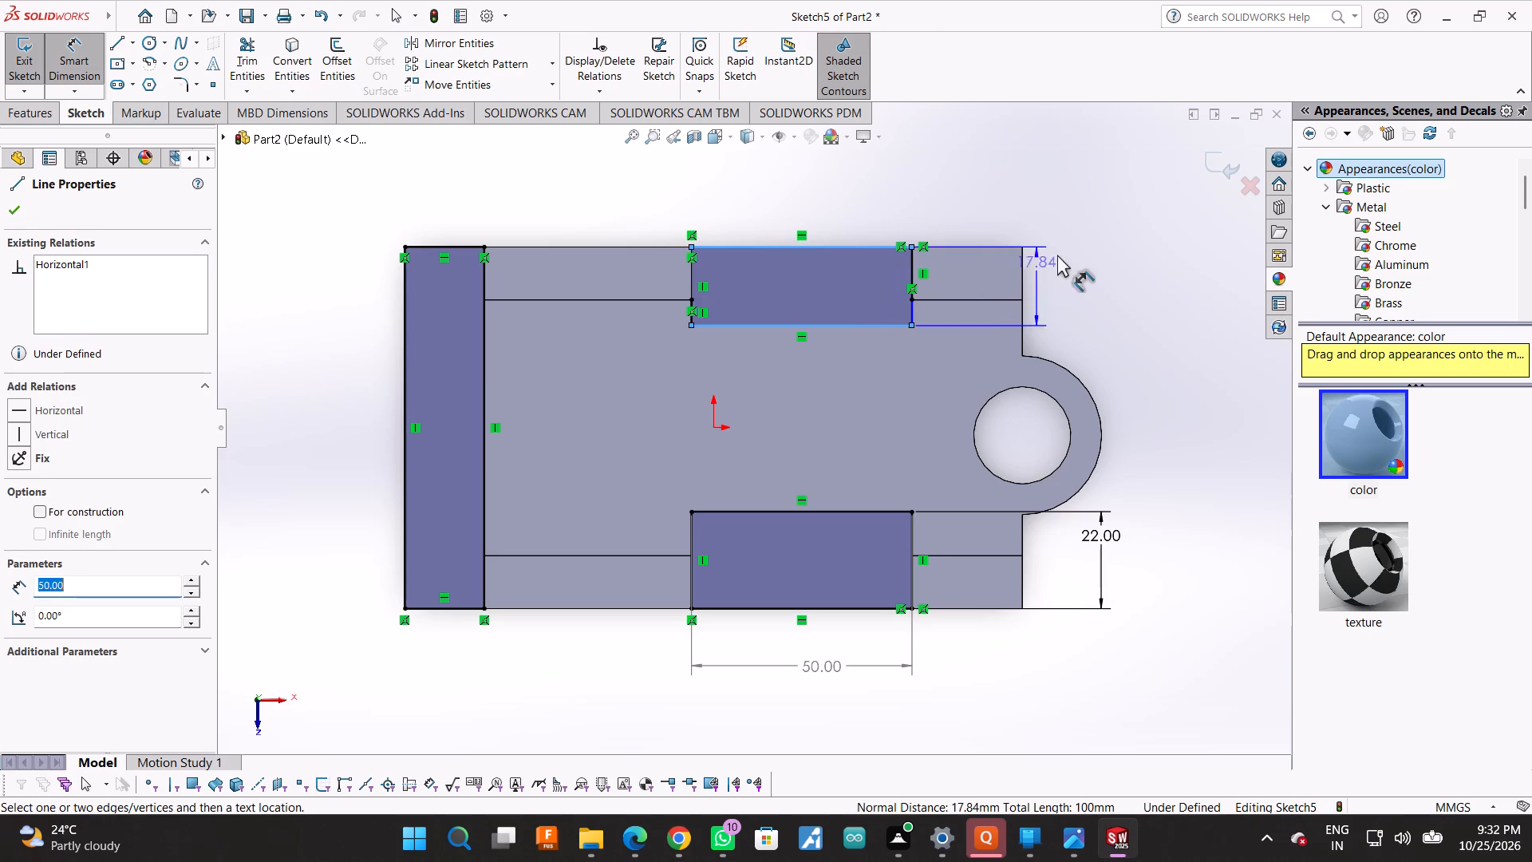
click(1076, 250)
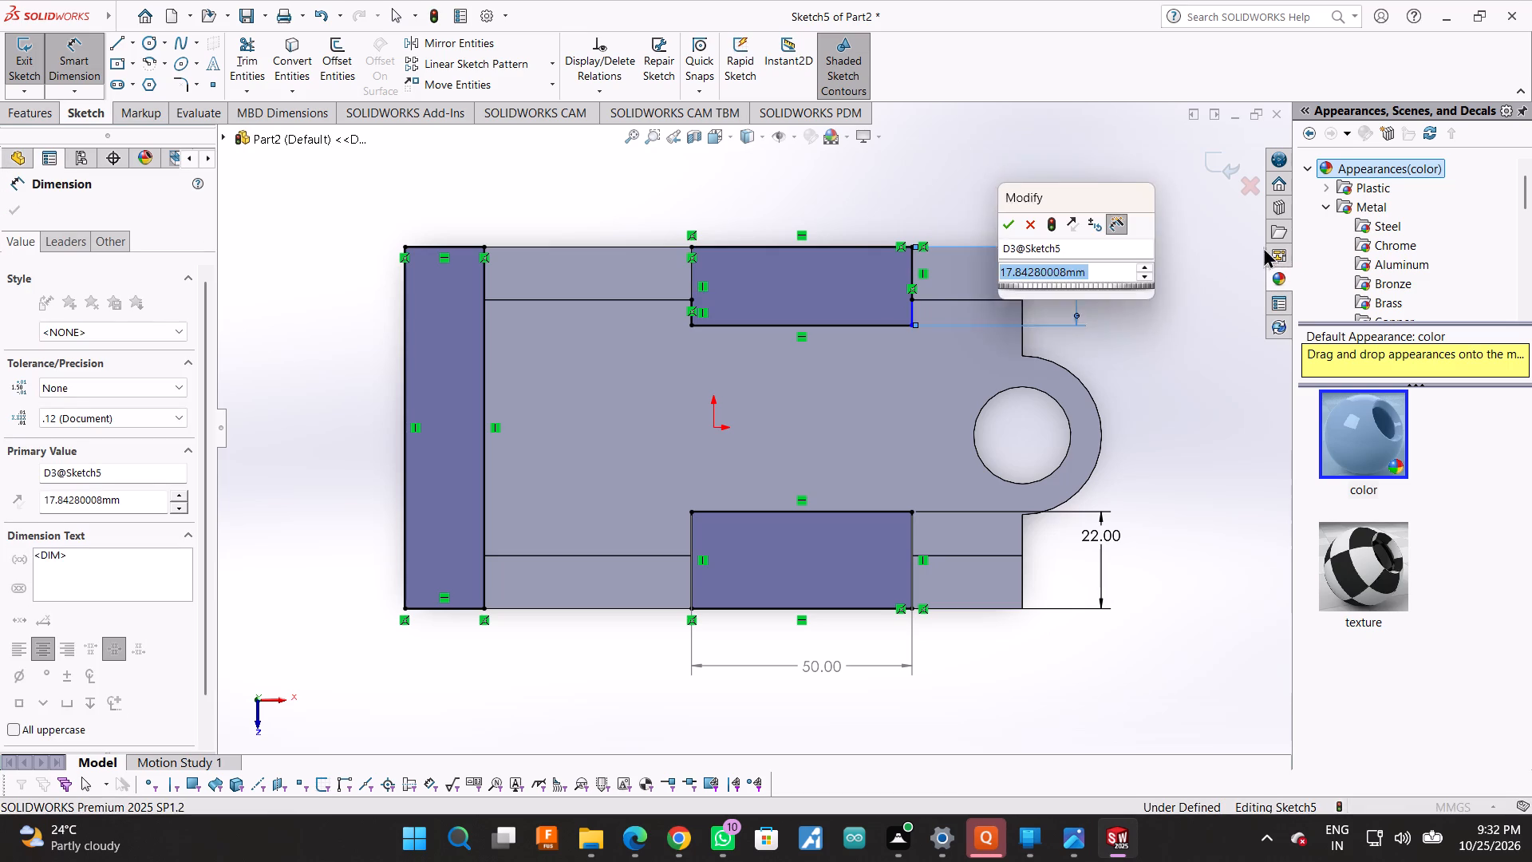
text(22)
key(Return)
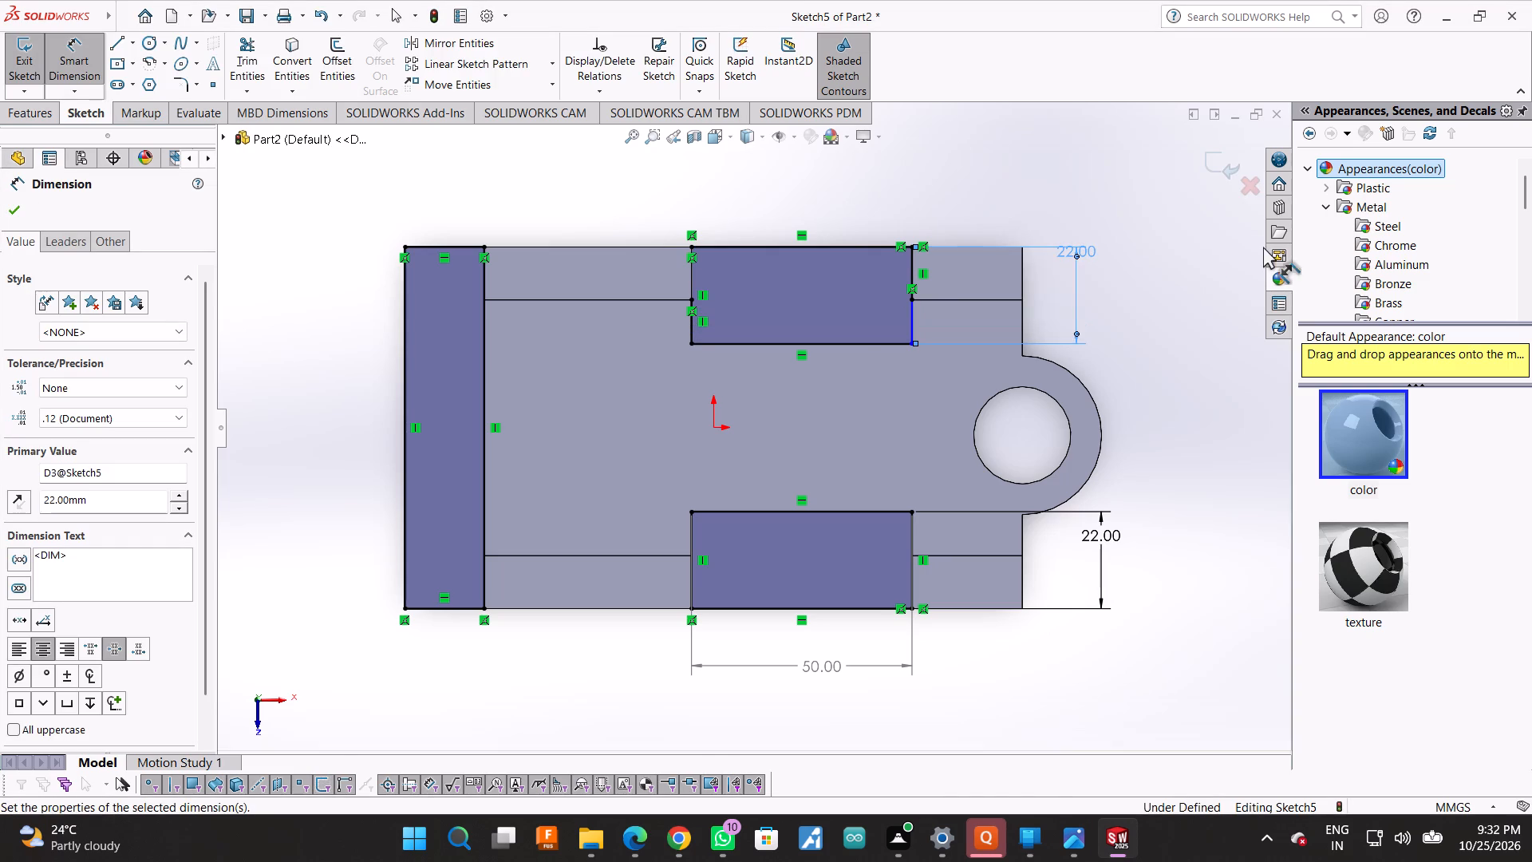
click(694, 287)
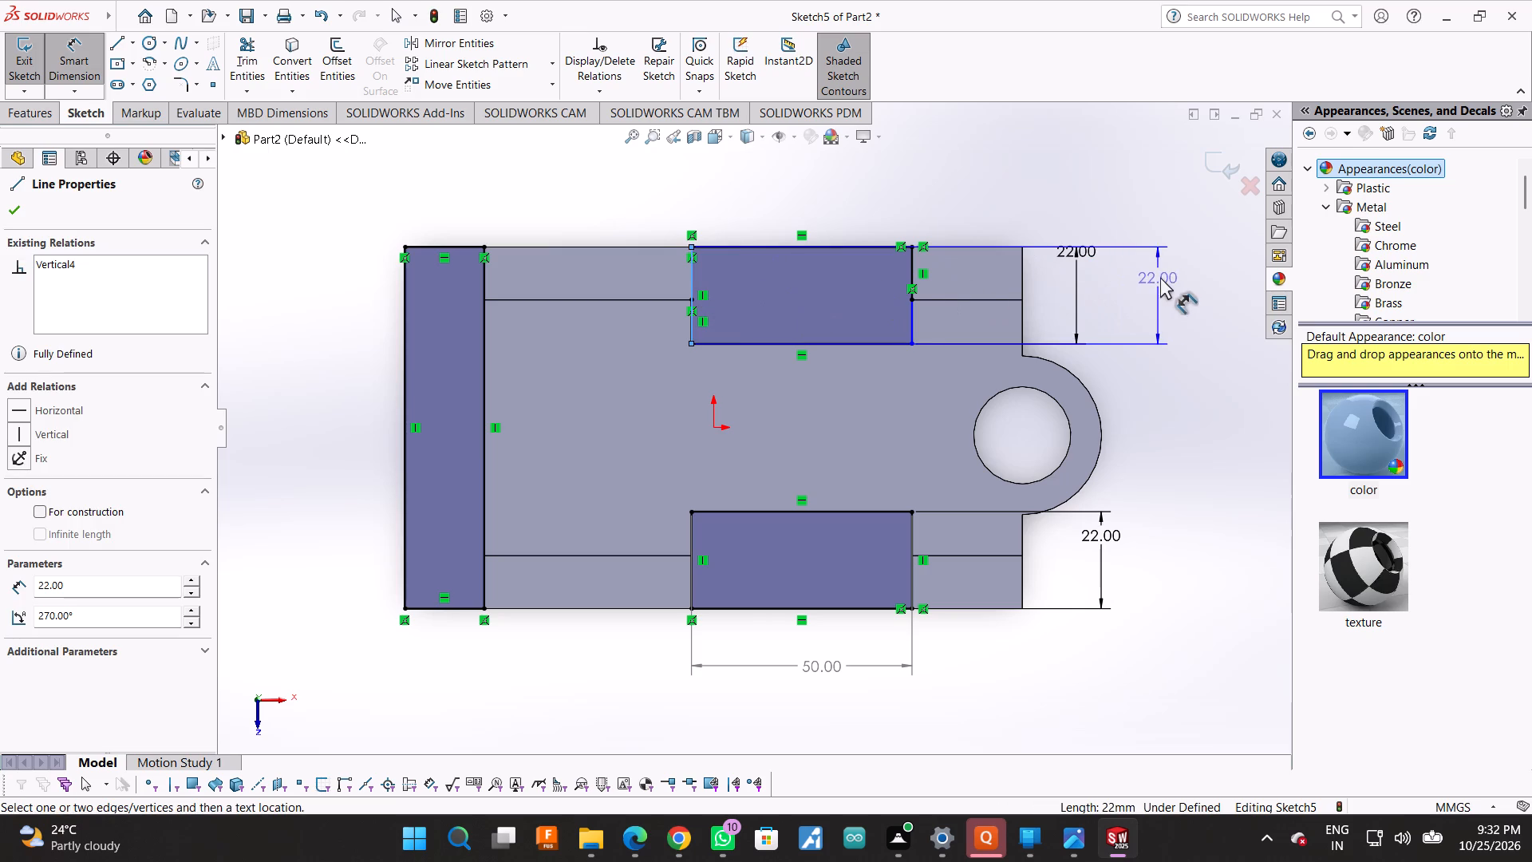
key(Escape)
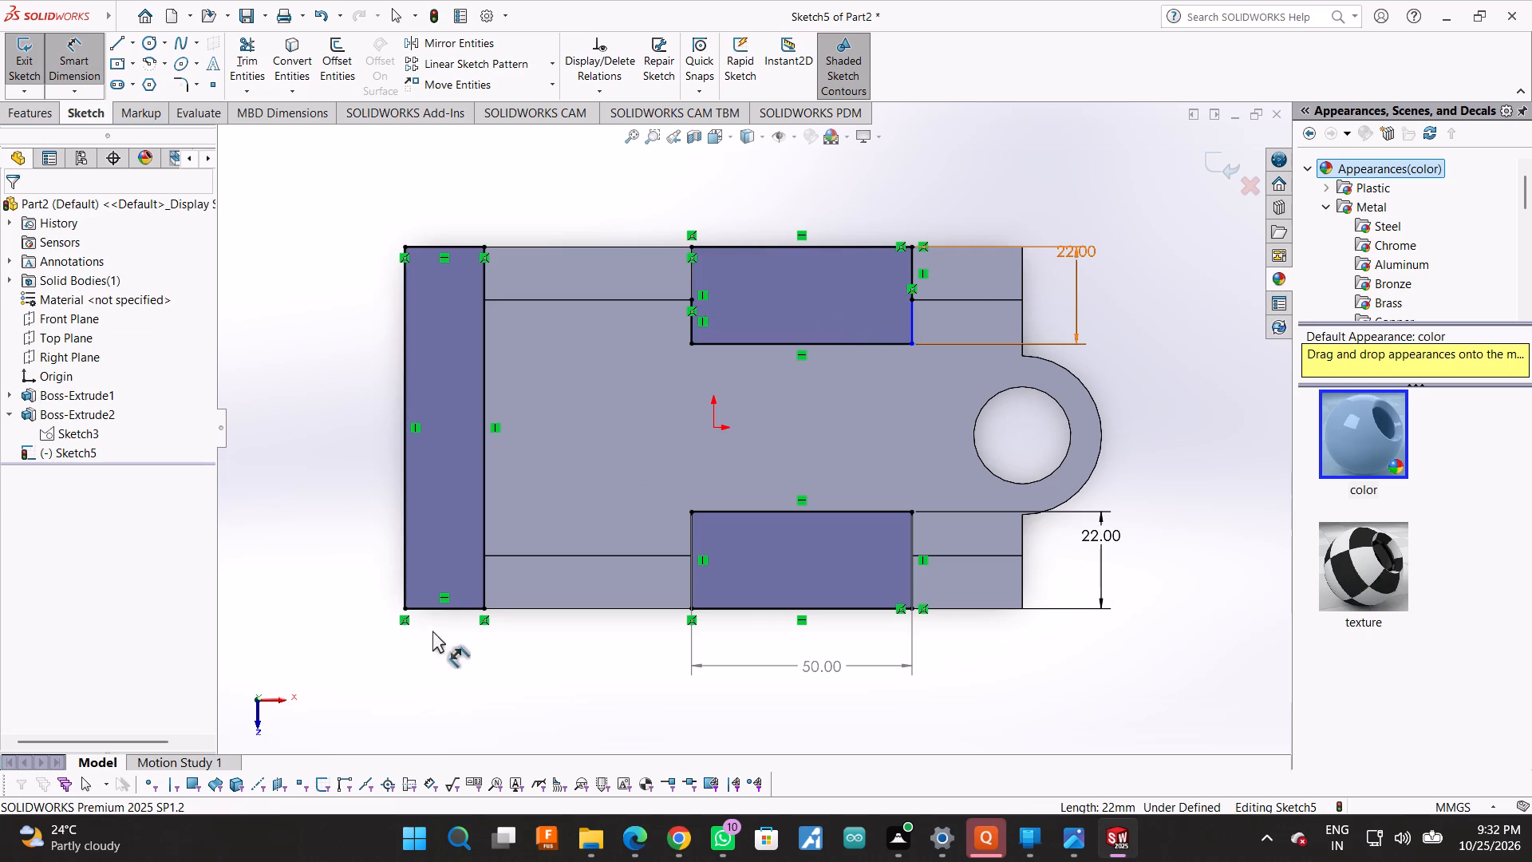
Add a reference dimension for the width of the end strip rectangle opposite the lug.
click(438, 606)
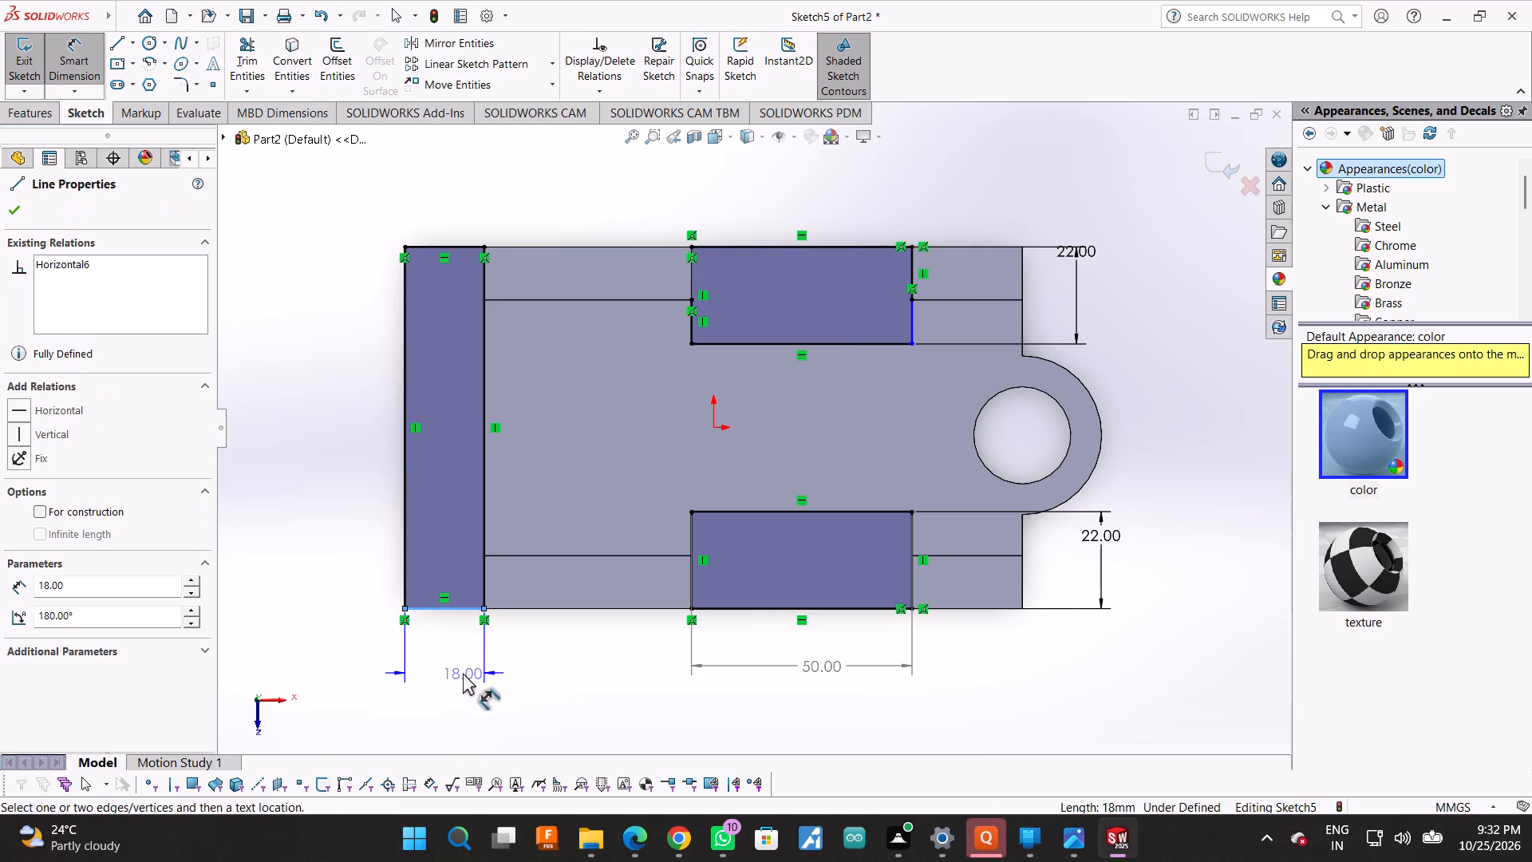
click(463, 673)
click(856, 410)
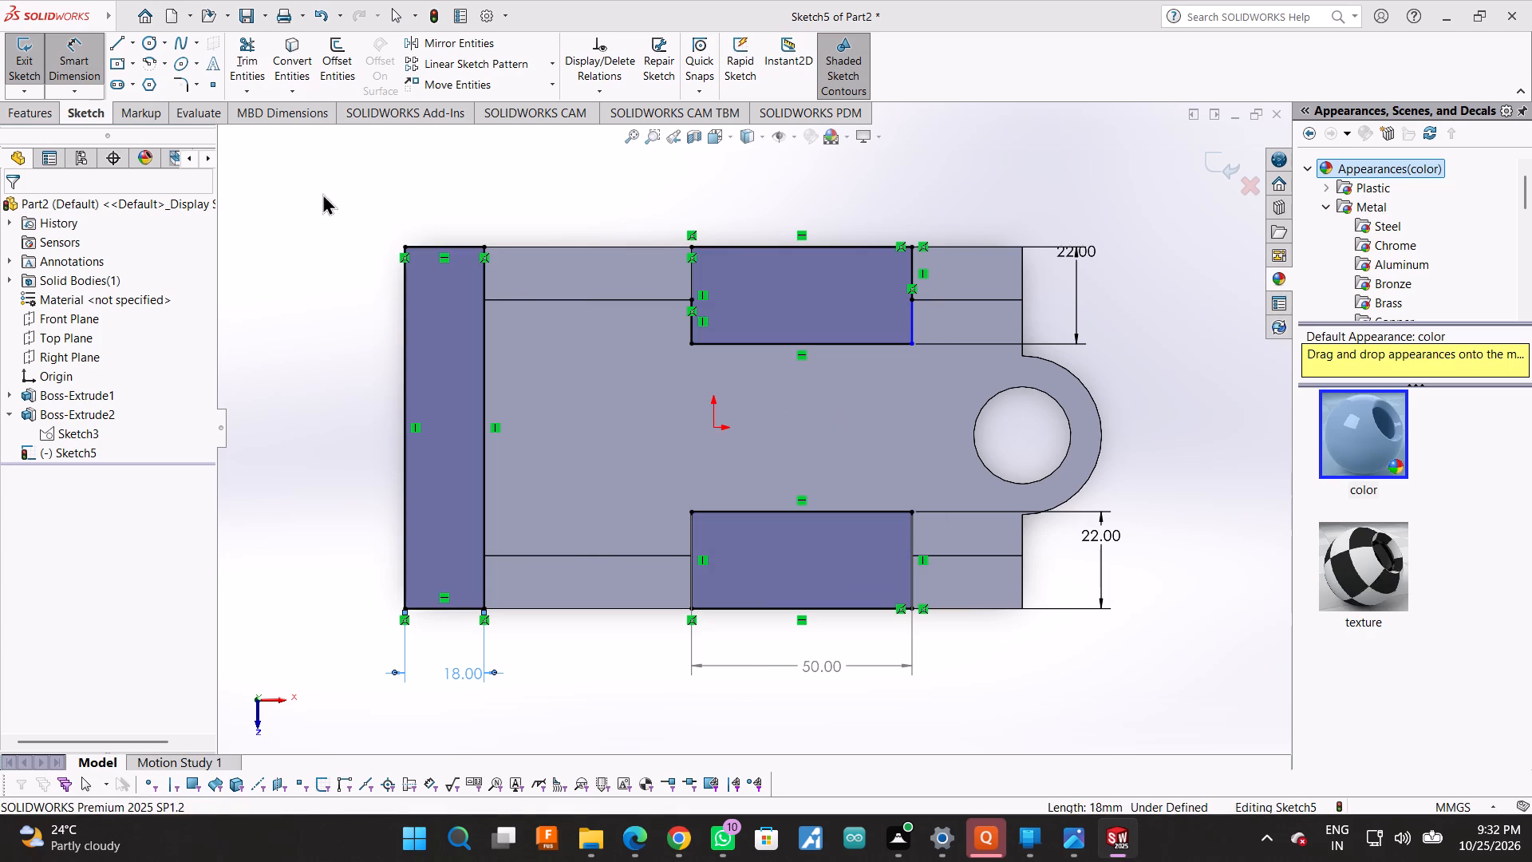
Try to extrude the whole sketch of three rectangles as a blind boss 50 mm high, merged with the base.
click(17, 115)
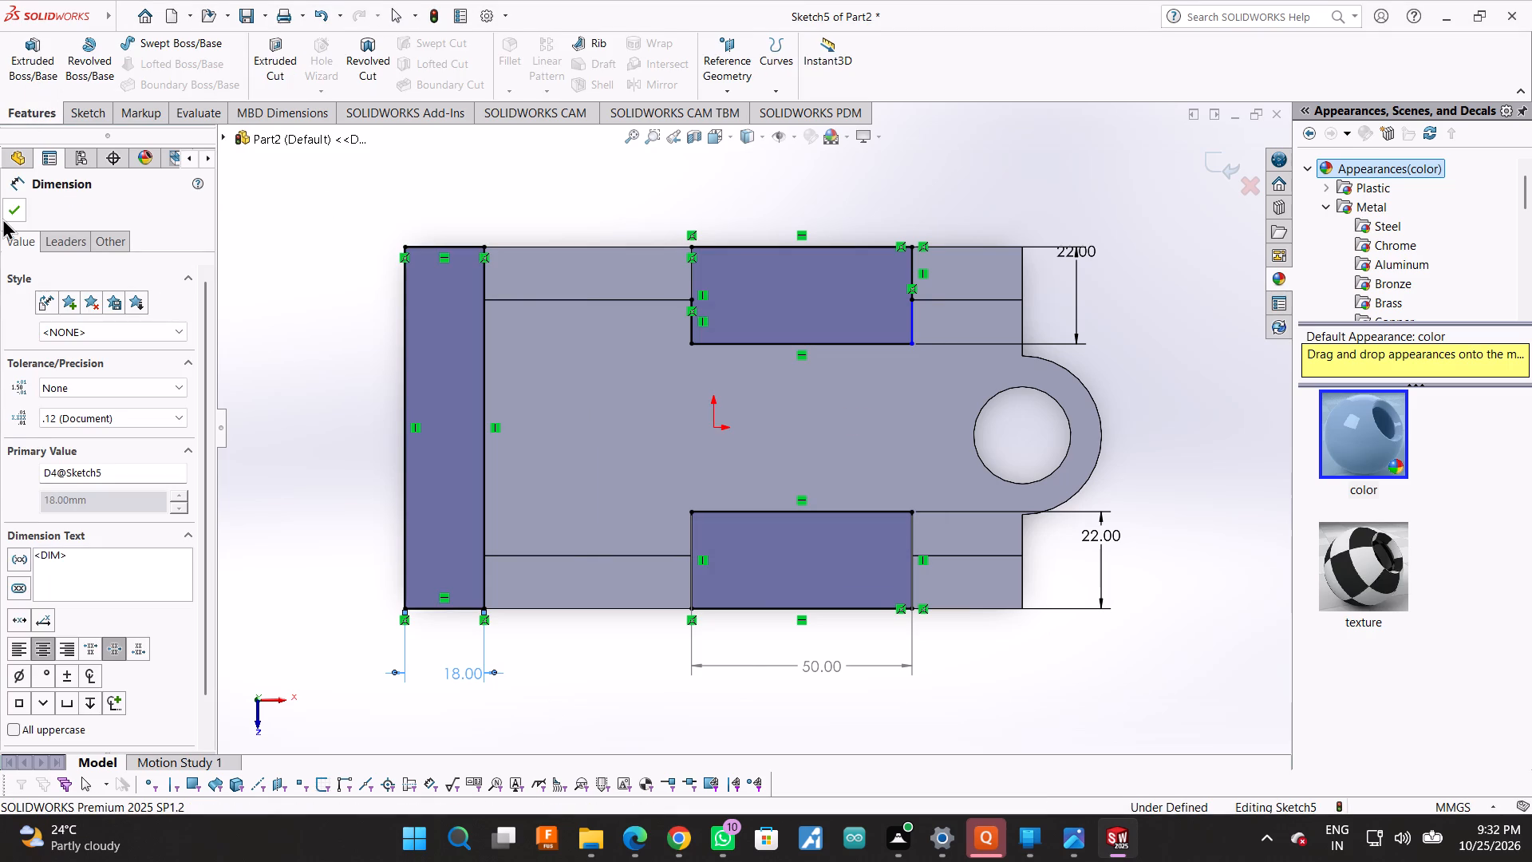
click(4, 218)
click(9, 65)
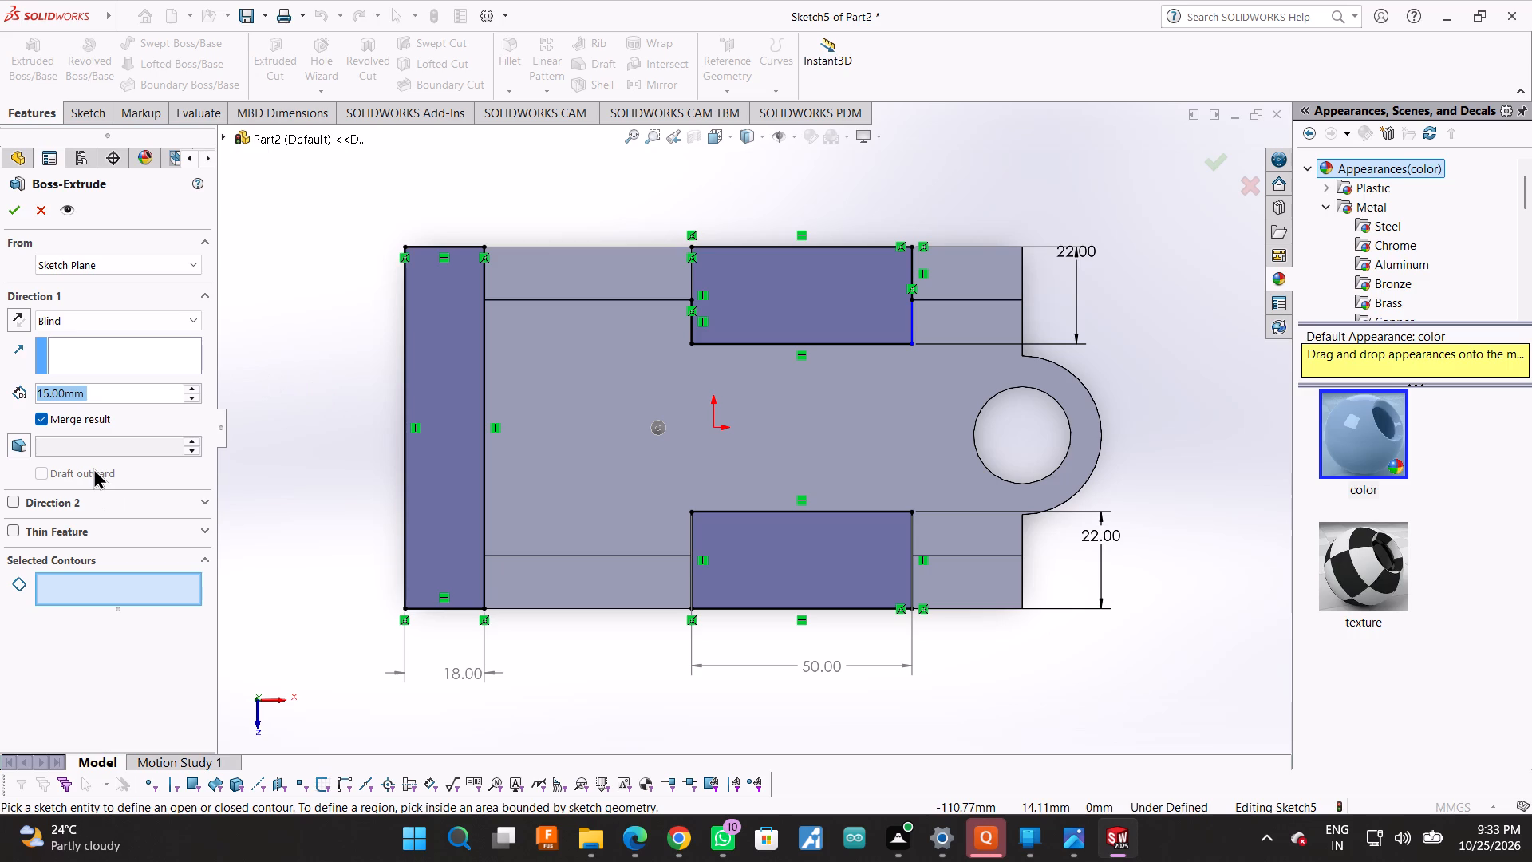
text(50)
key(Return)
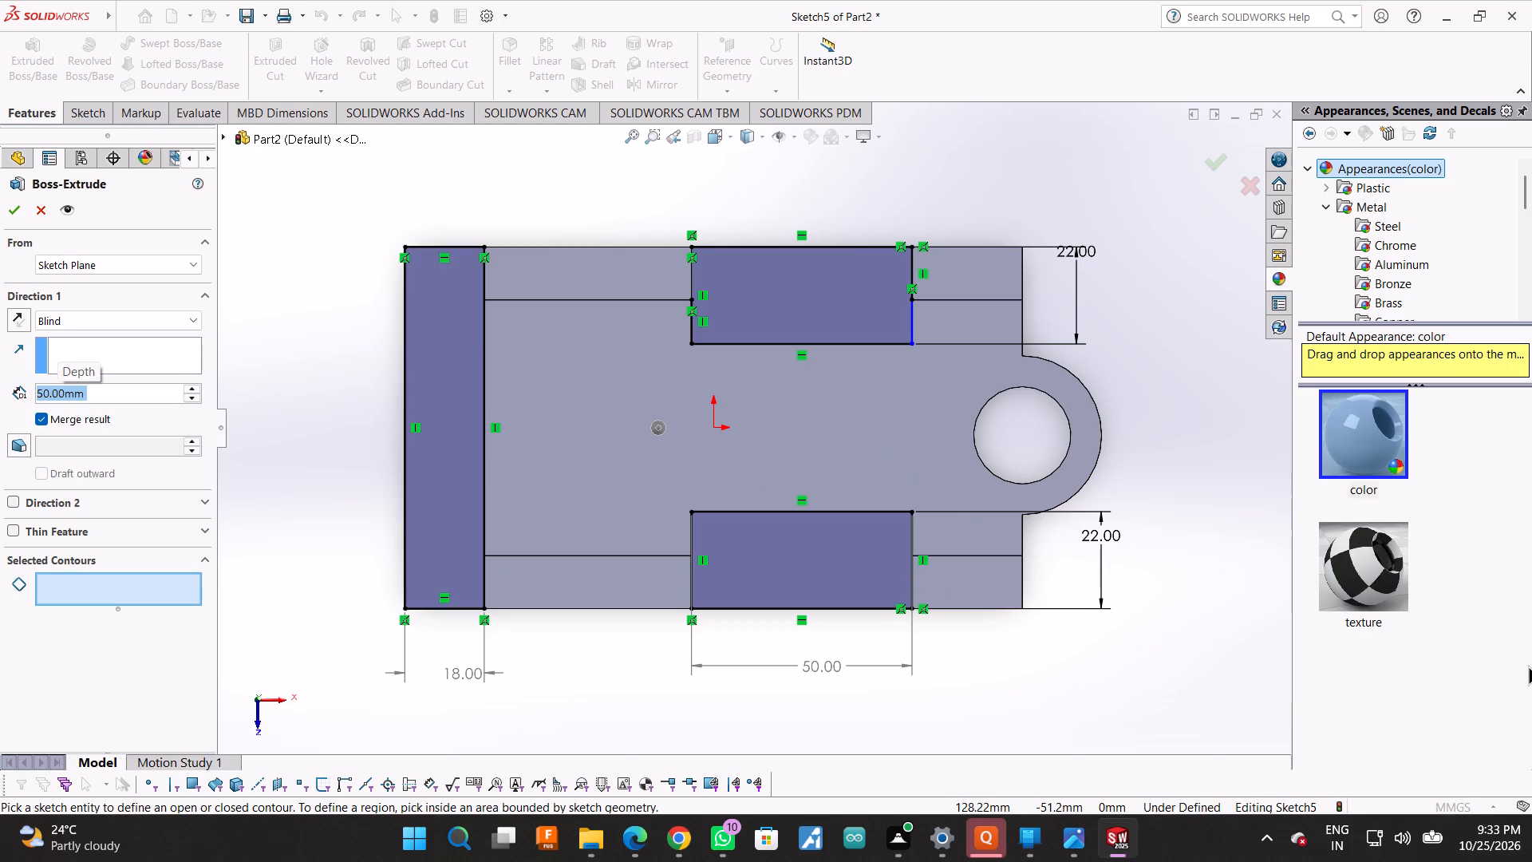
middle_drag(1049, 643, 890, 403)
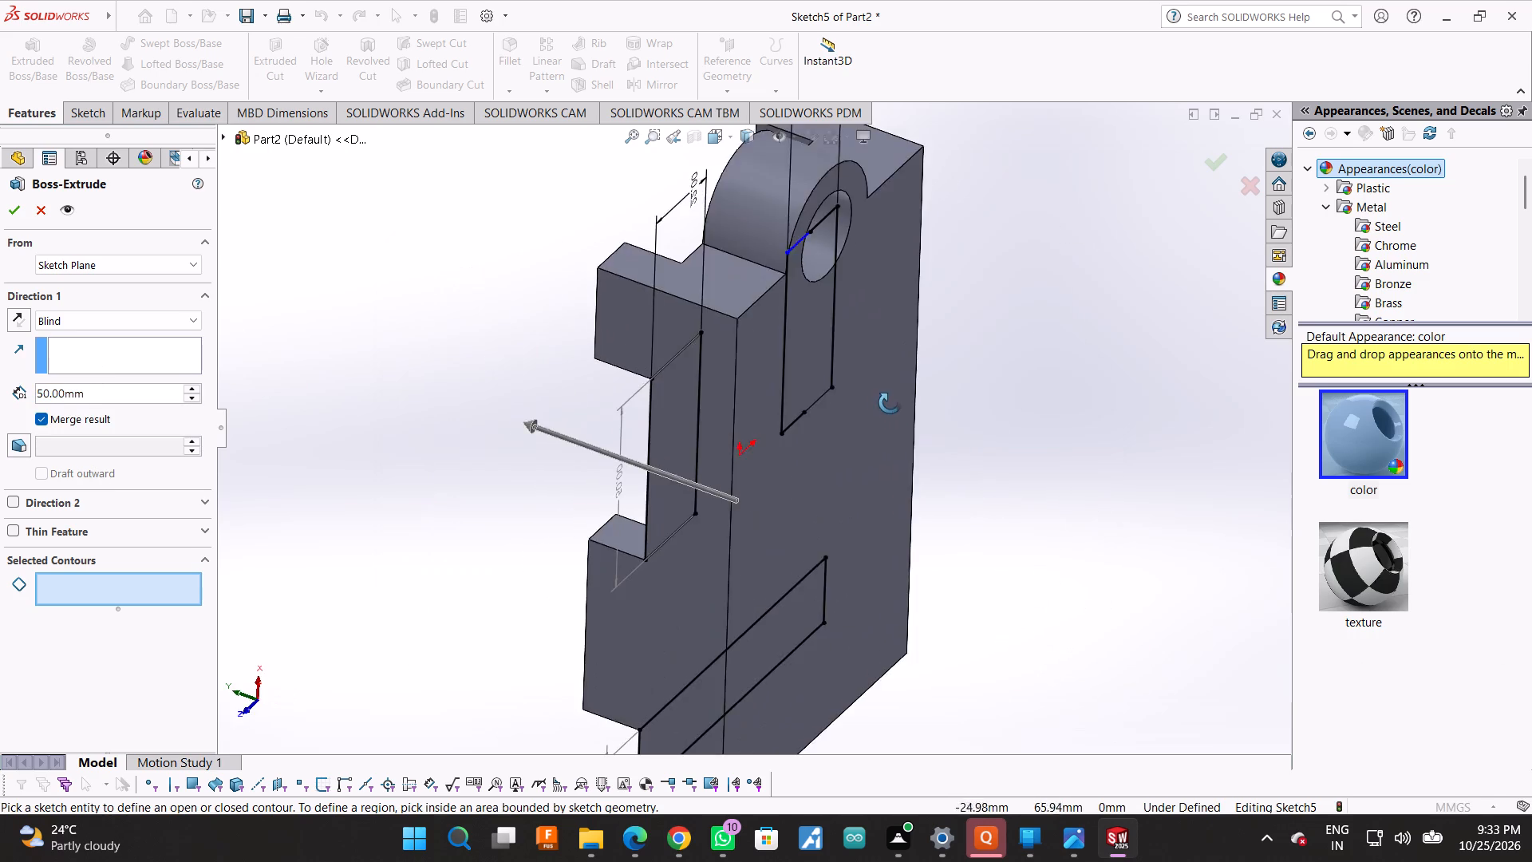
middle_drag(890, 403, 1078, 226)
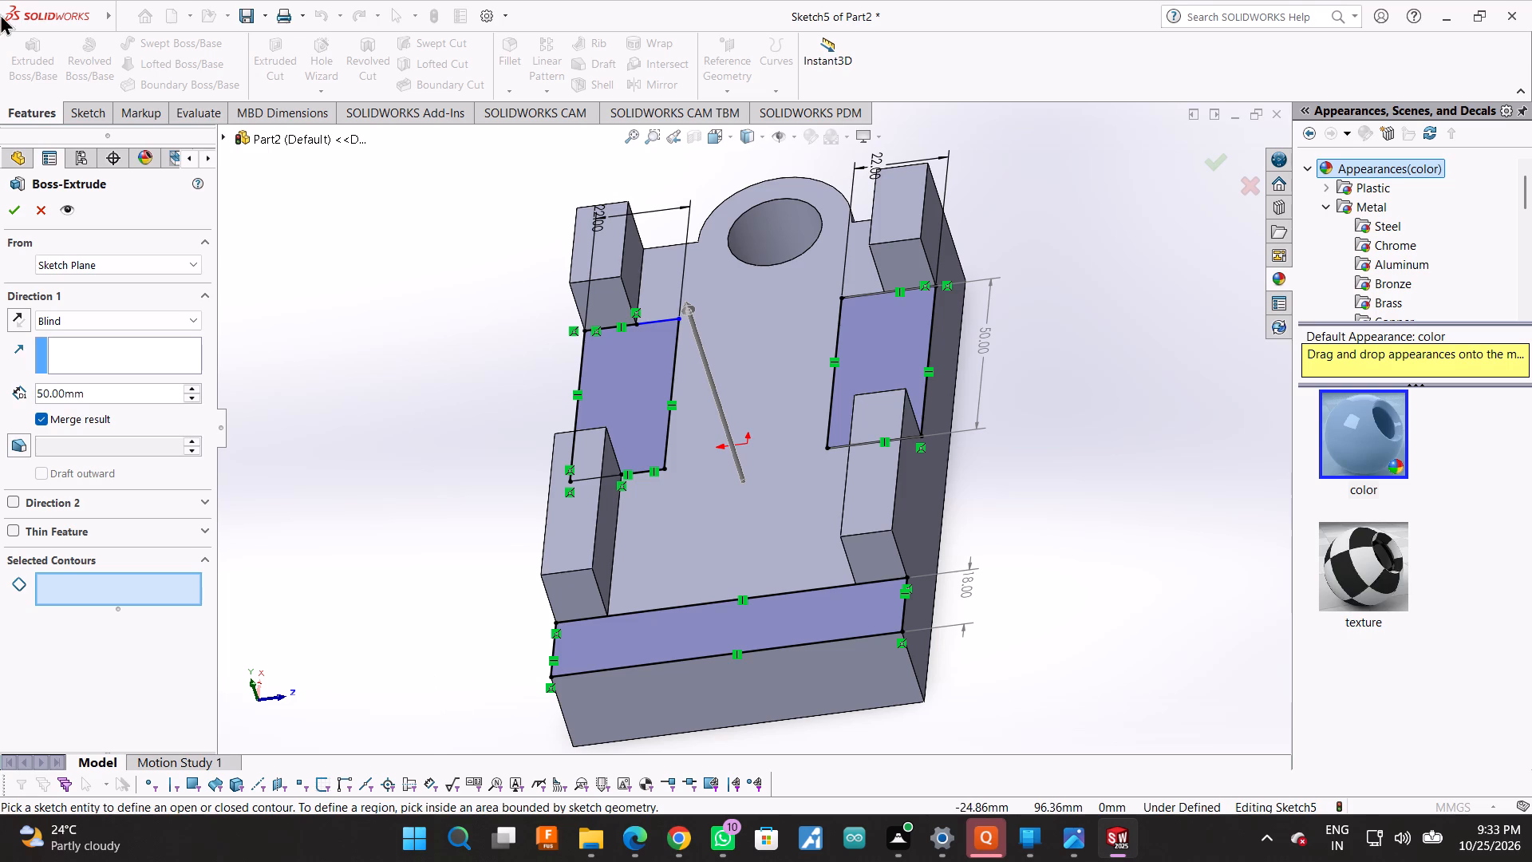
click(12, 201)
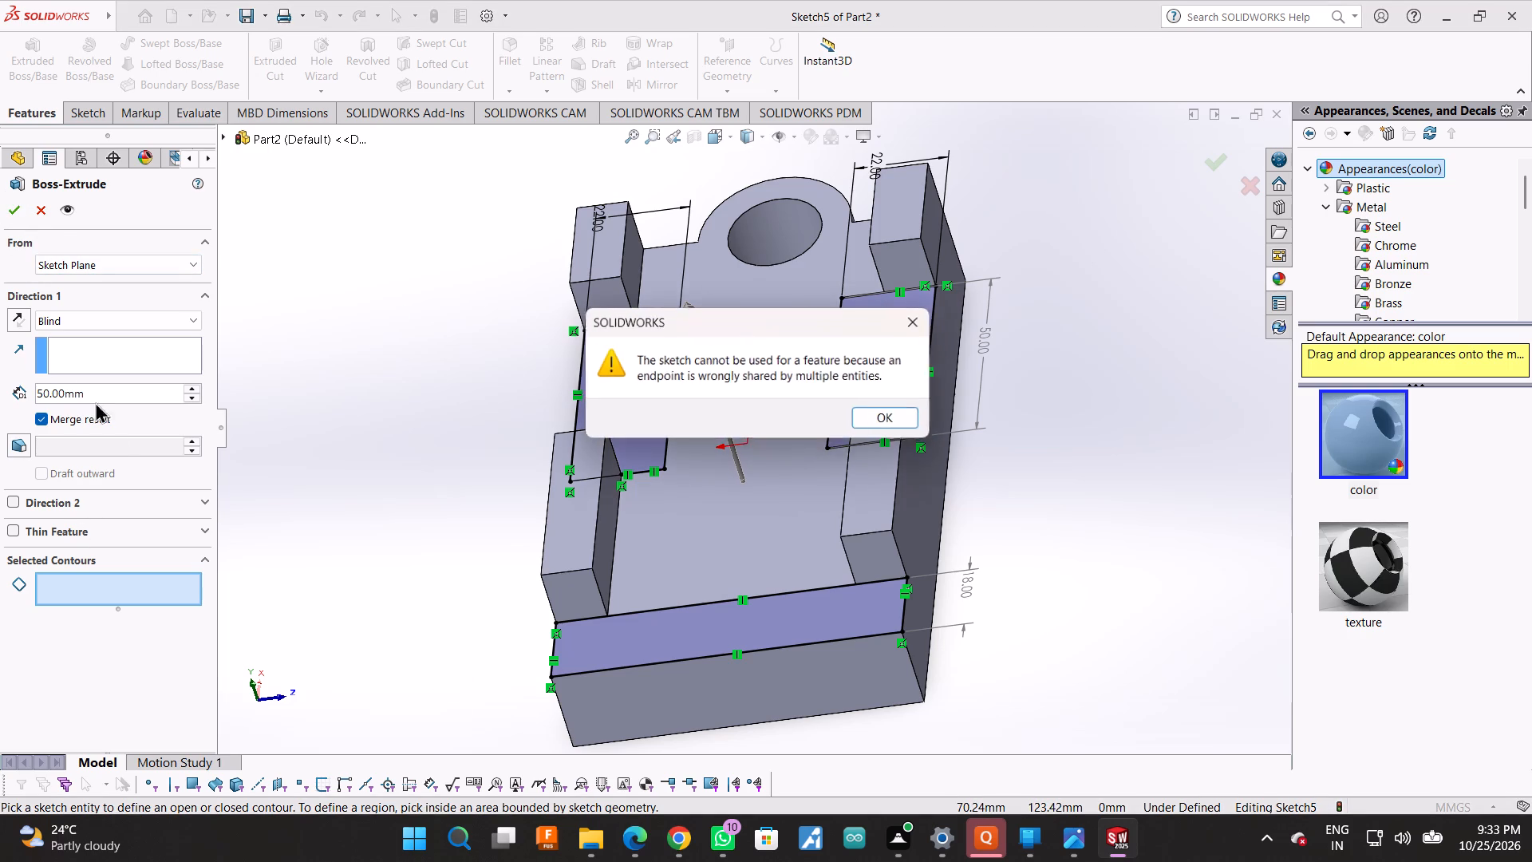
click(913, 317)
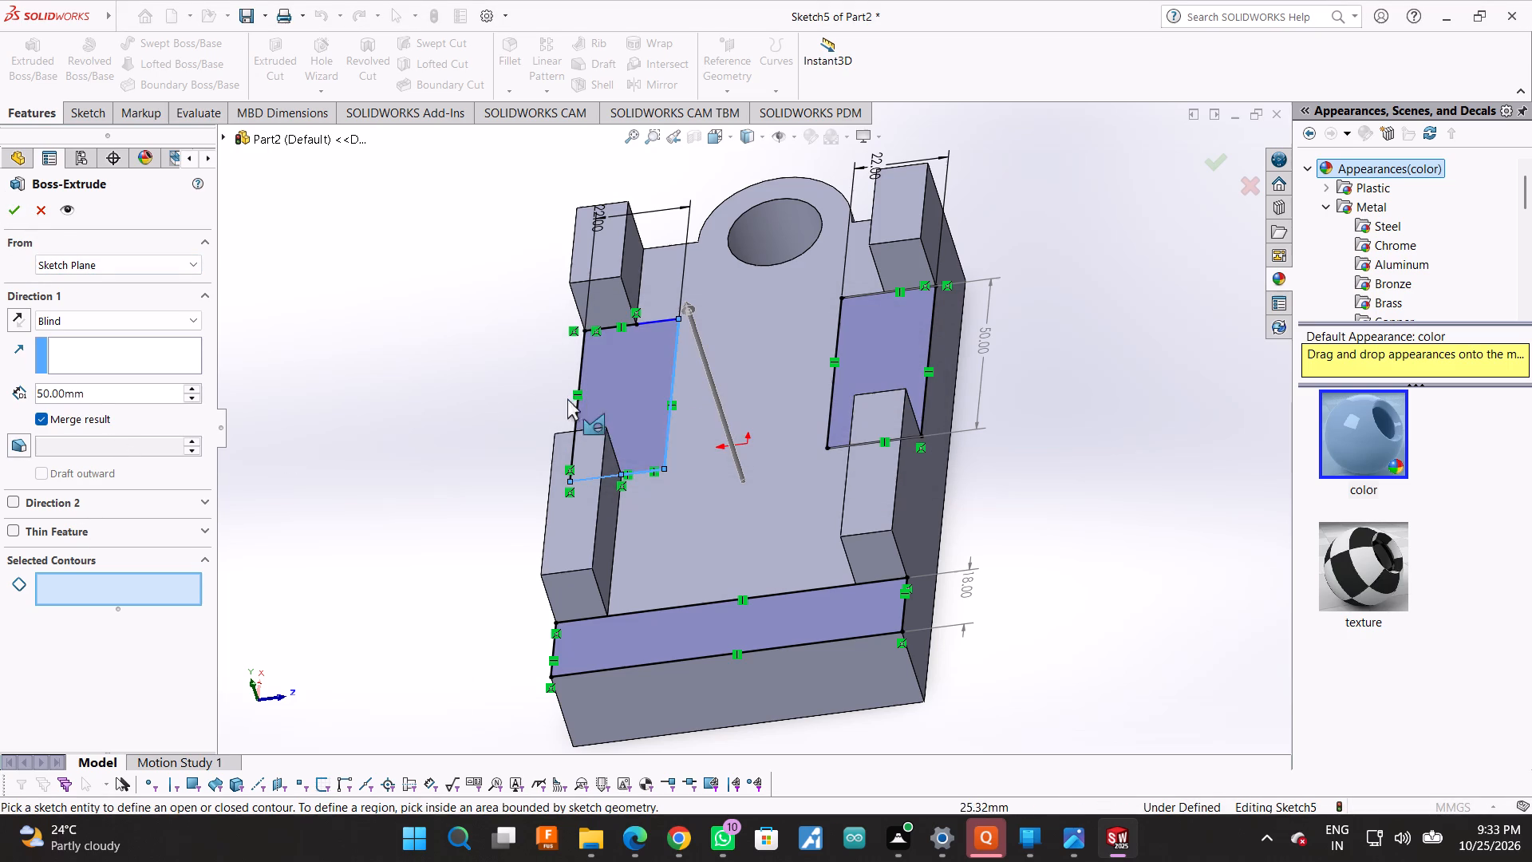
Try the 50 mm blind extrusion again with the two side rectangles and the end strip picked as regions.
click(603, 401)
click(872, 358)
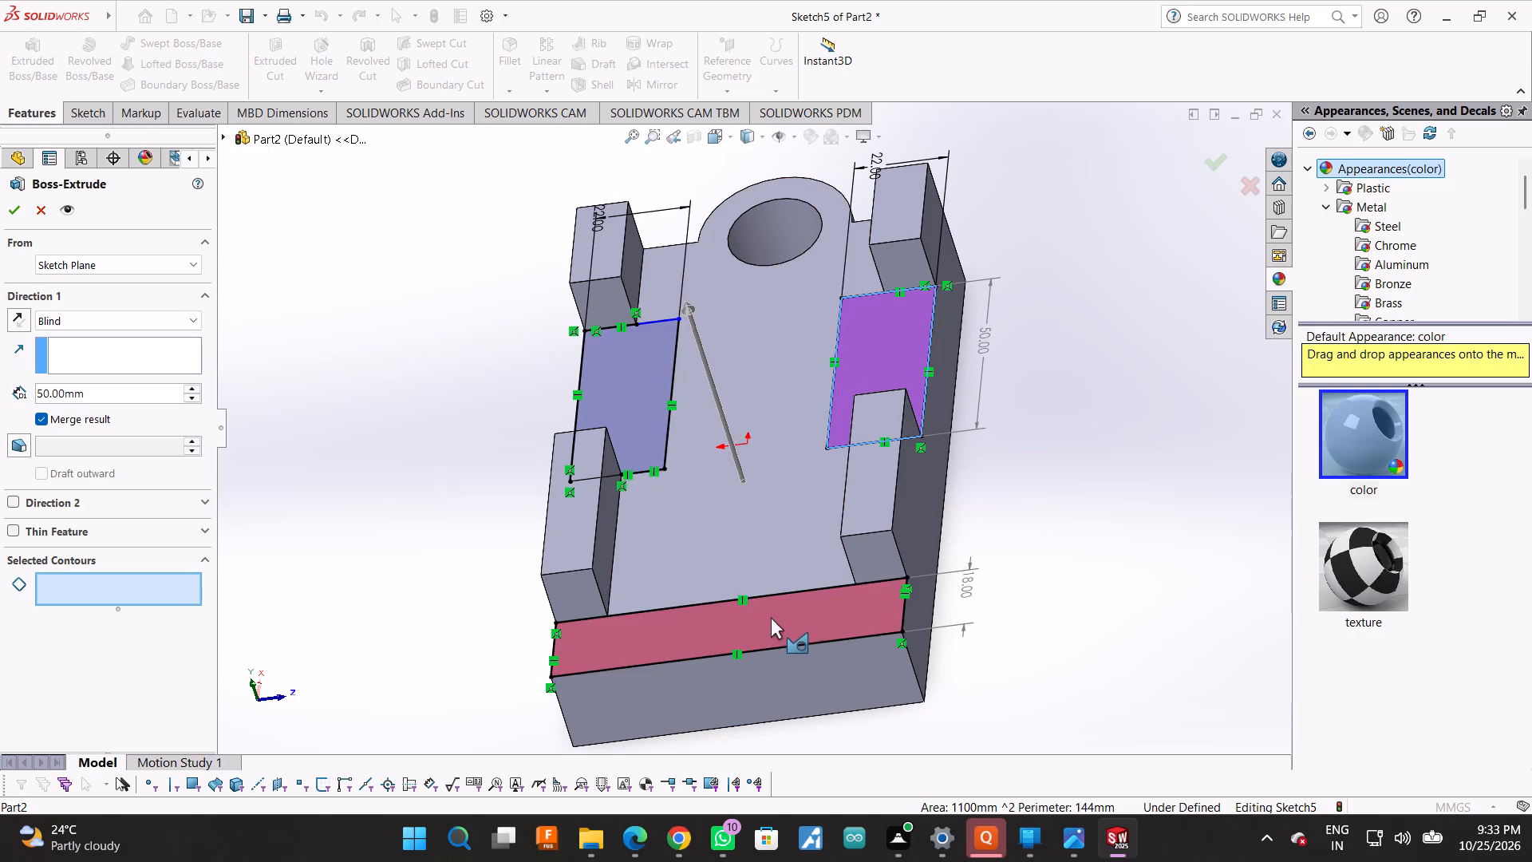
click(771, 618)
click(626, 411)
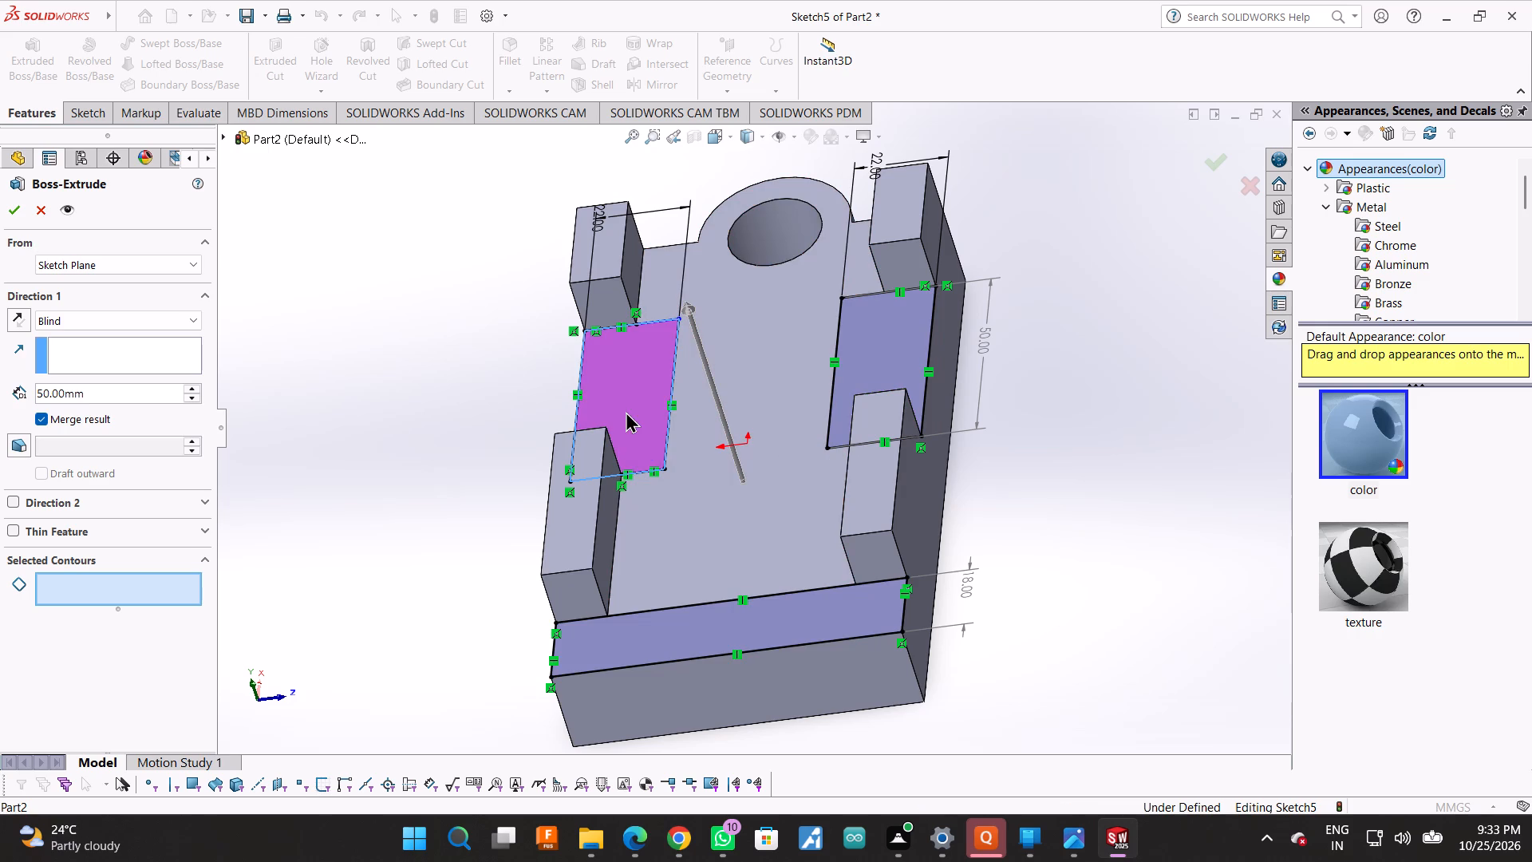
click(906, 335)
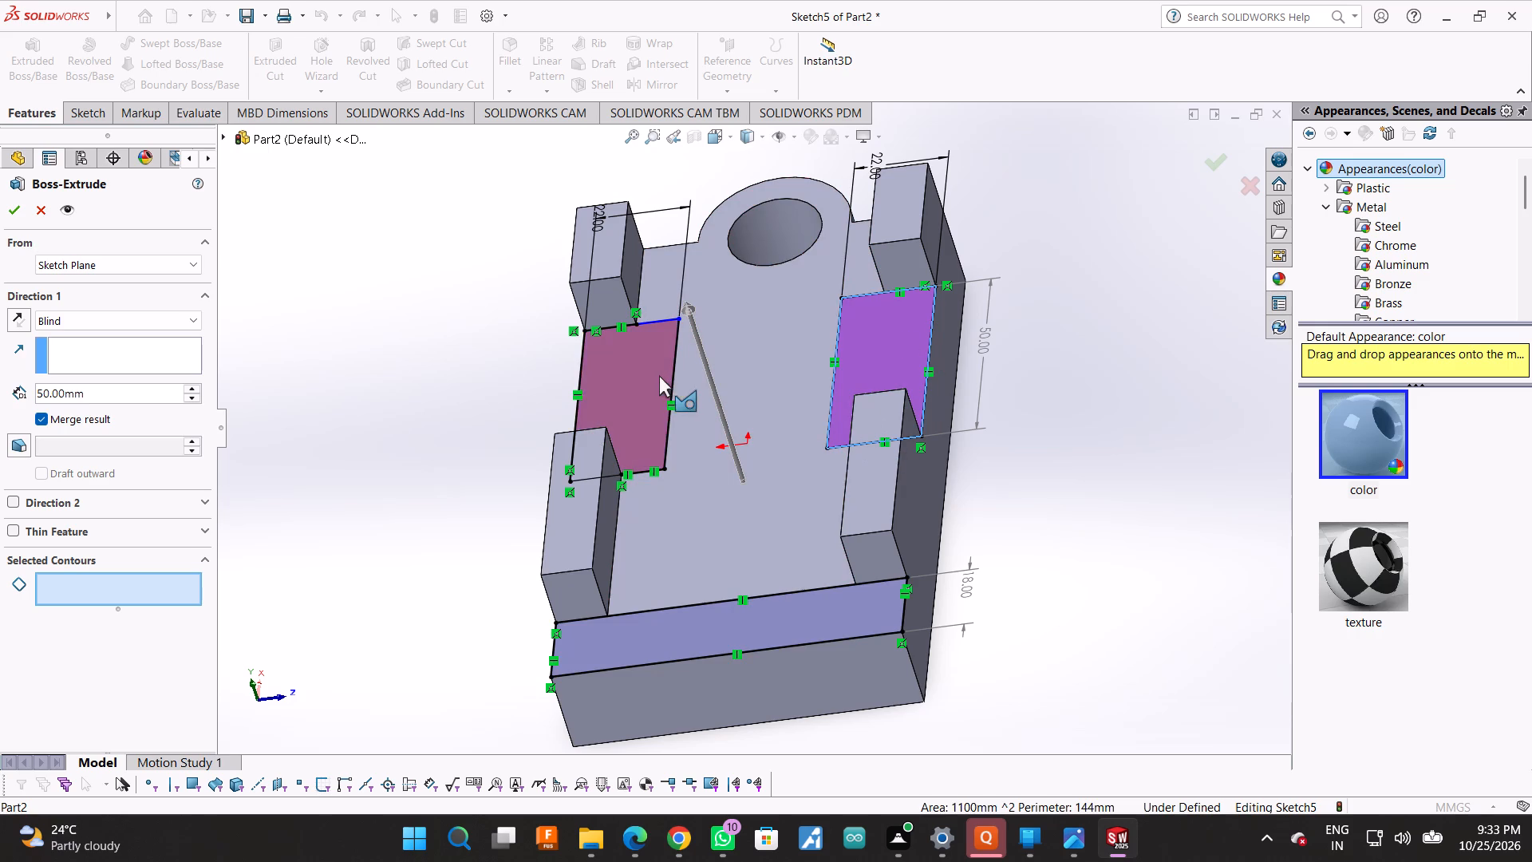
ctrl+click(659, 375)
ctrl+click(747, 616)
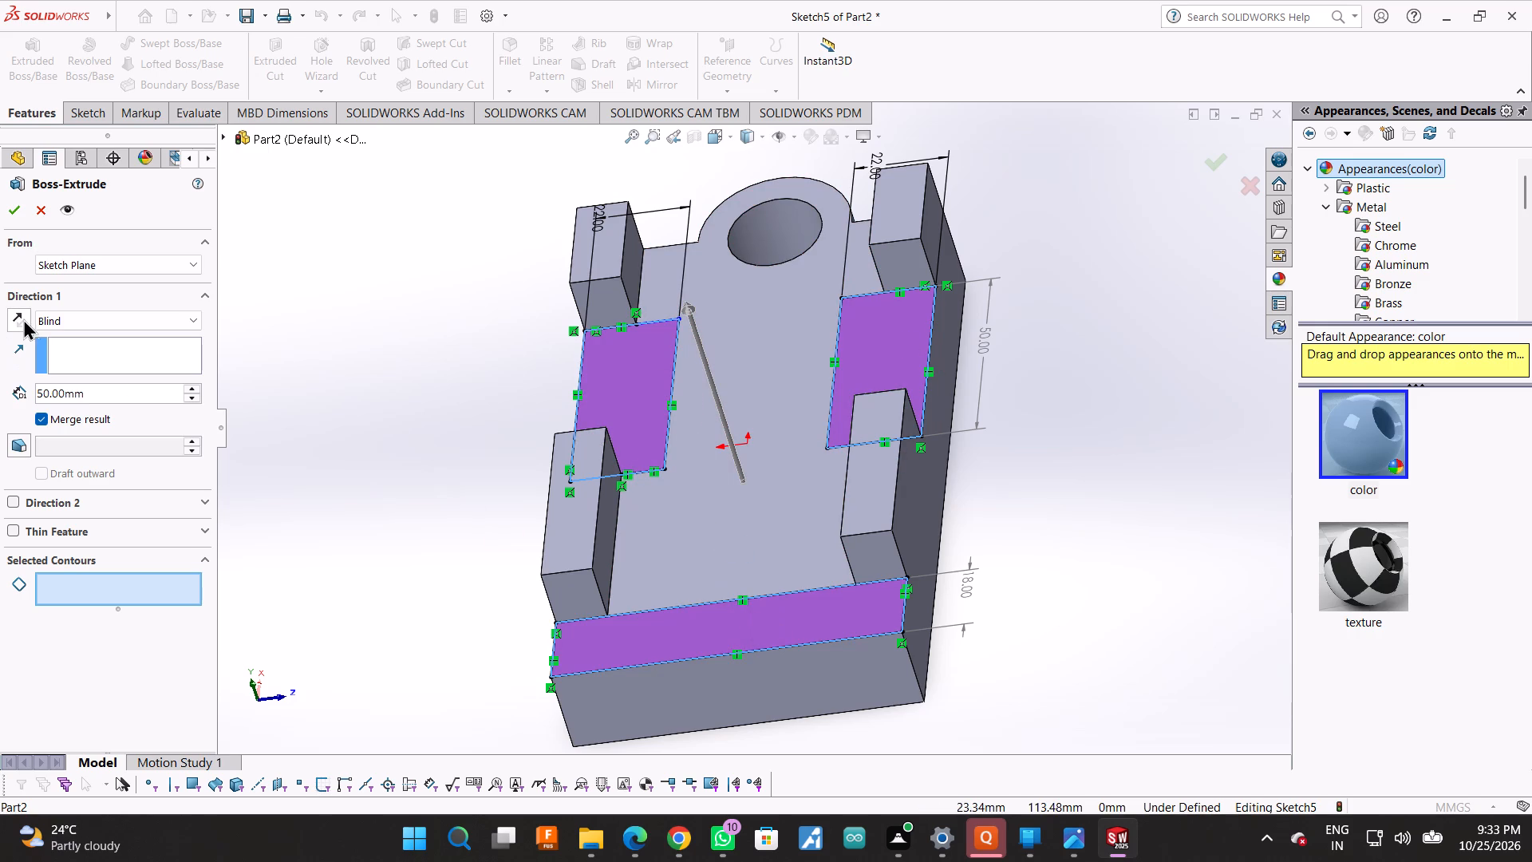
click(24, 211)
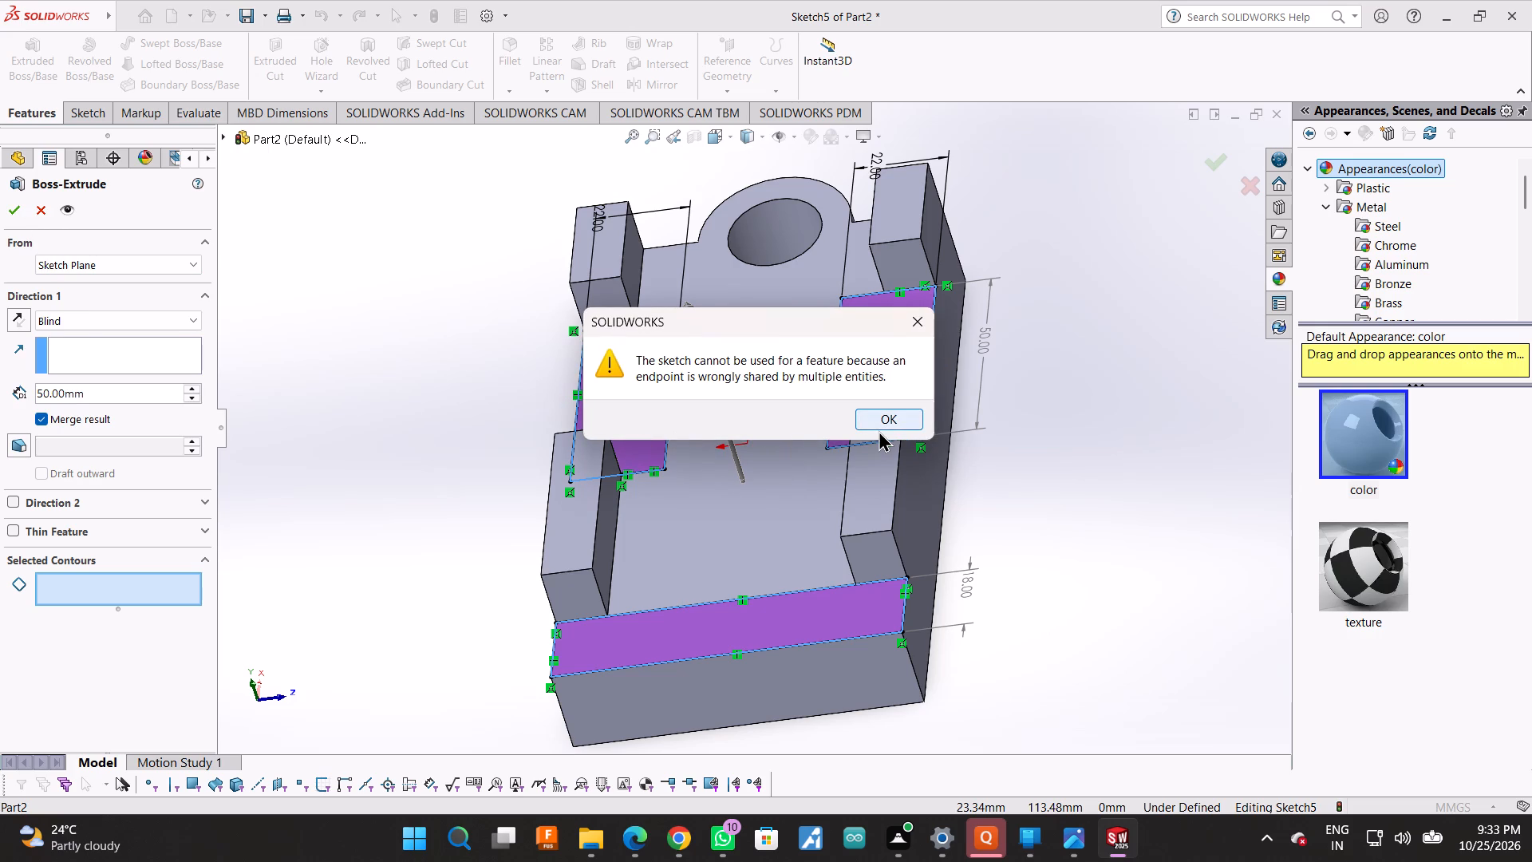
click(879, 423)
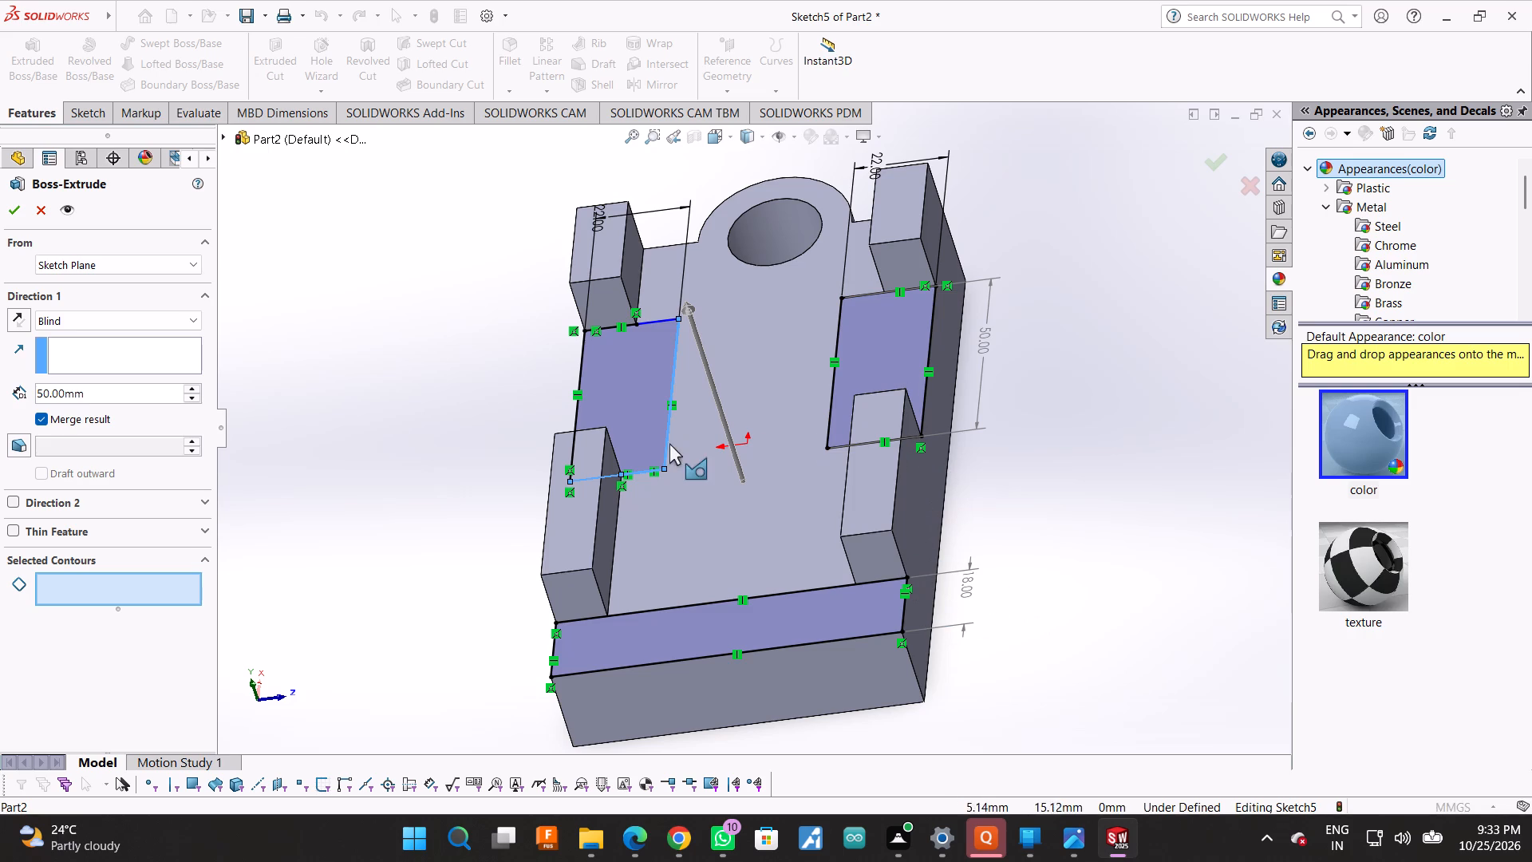
Examine the corners and edges of the sketched rectangles where they meet the raised blocks.
scroll(590, 483, down, 2)
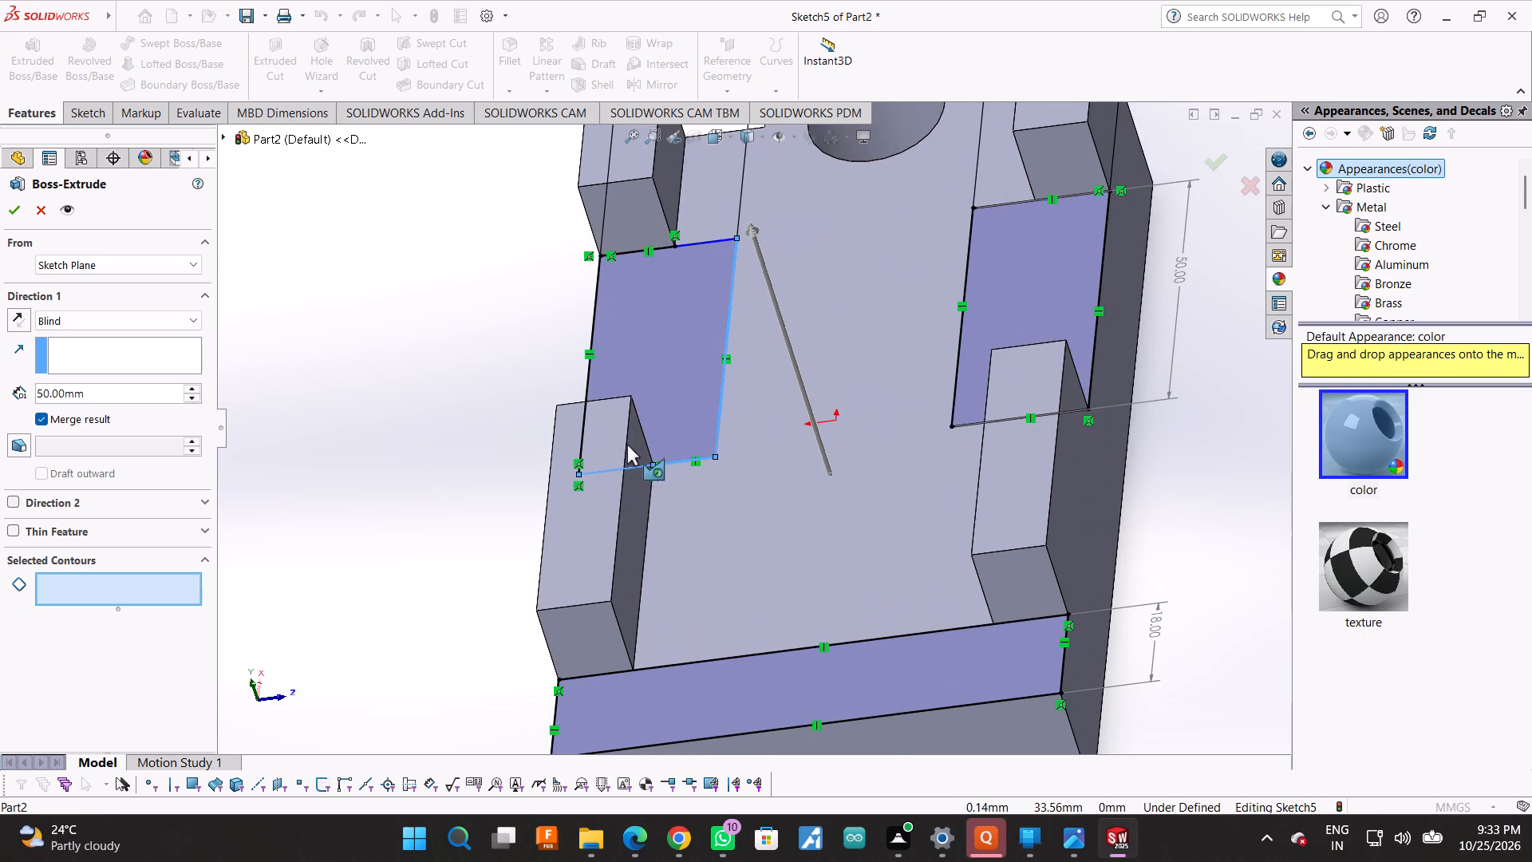
scroll(738, 308, up, 2)
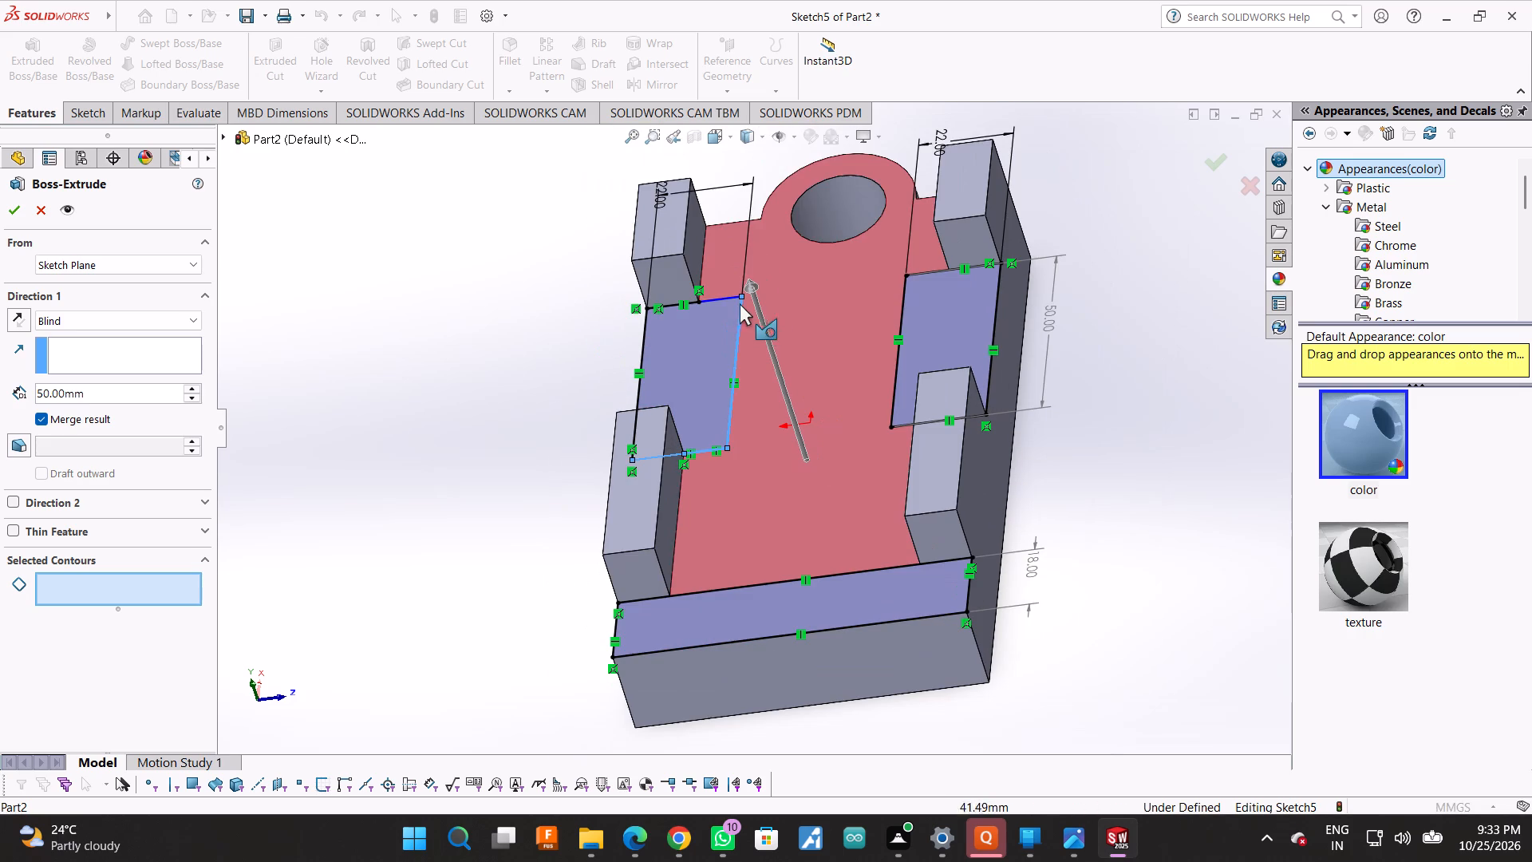
scroll(769, 535, down, 2)
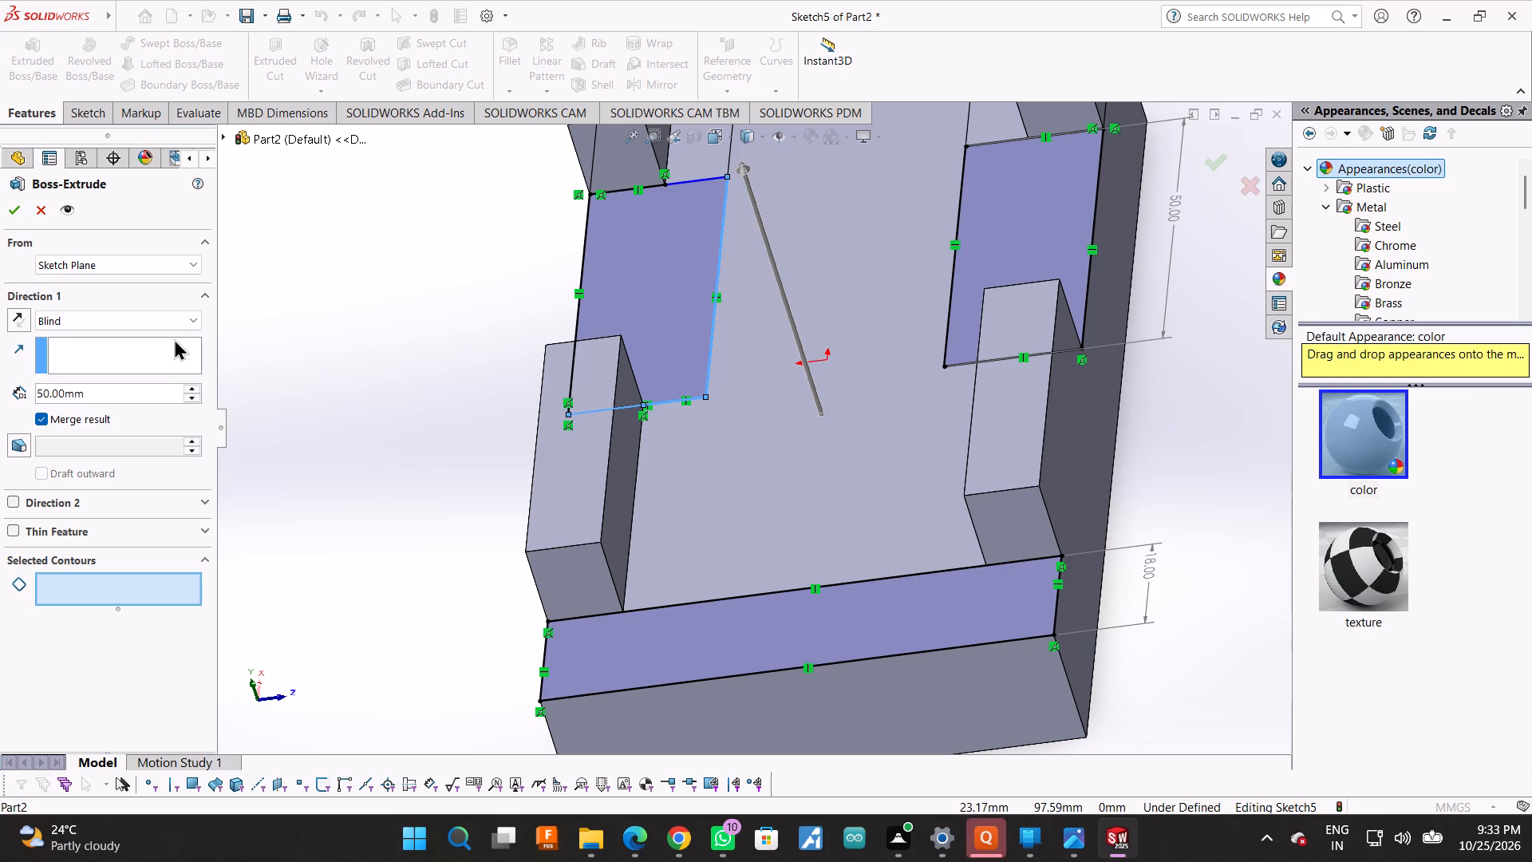
scroll(357, 340, up, 2)
middle_drag(1071, 406, 1136, 387)
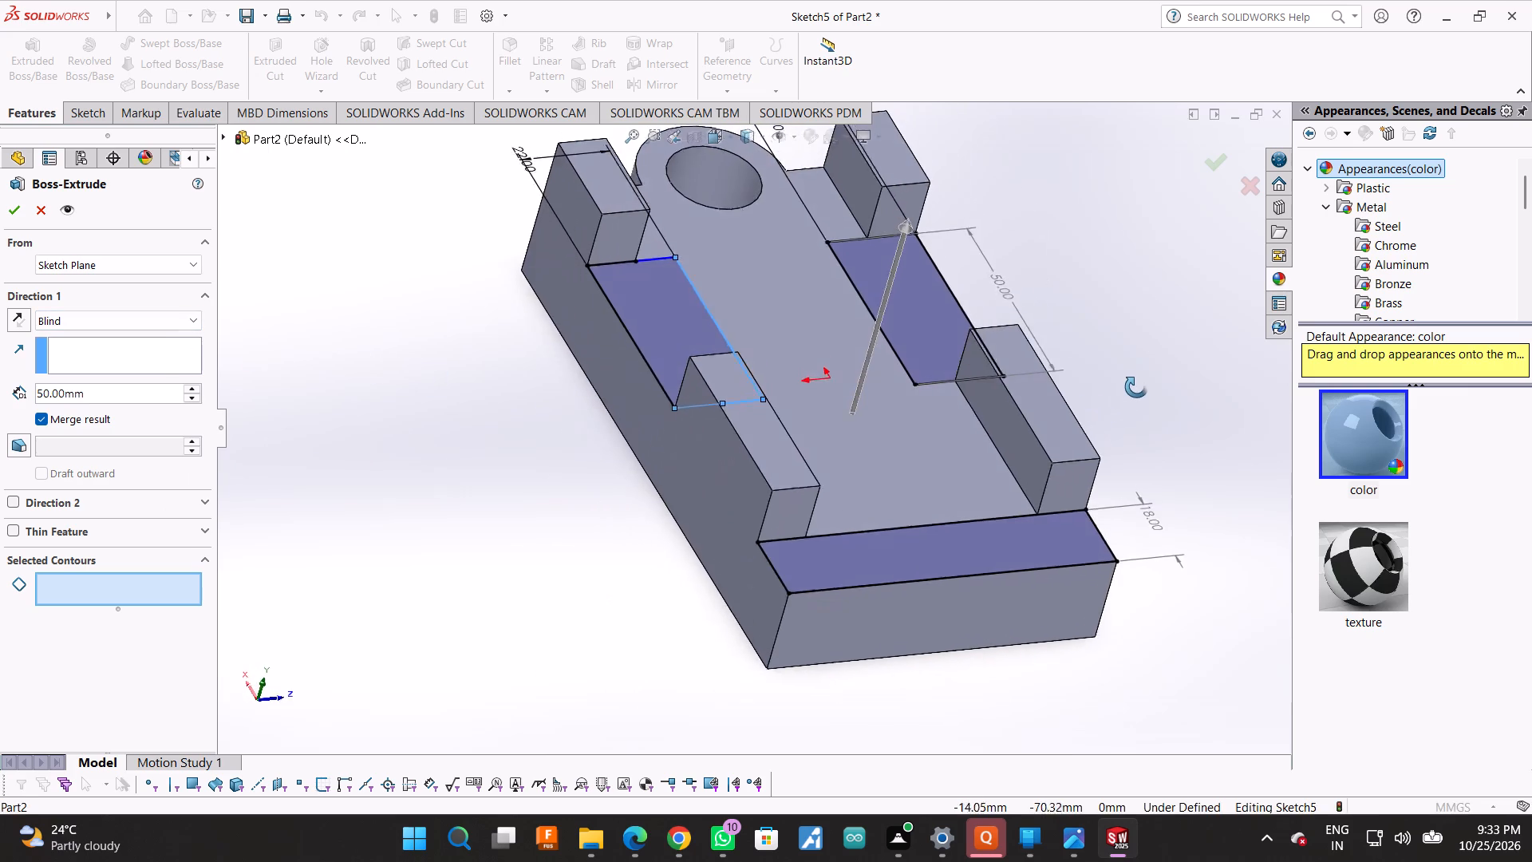
middle_drag(1136, 387, 1096, 583)
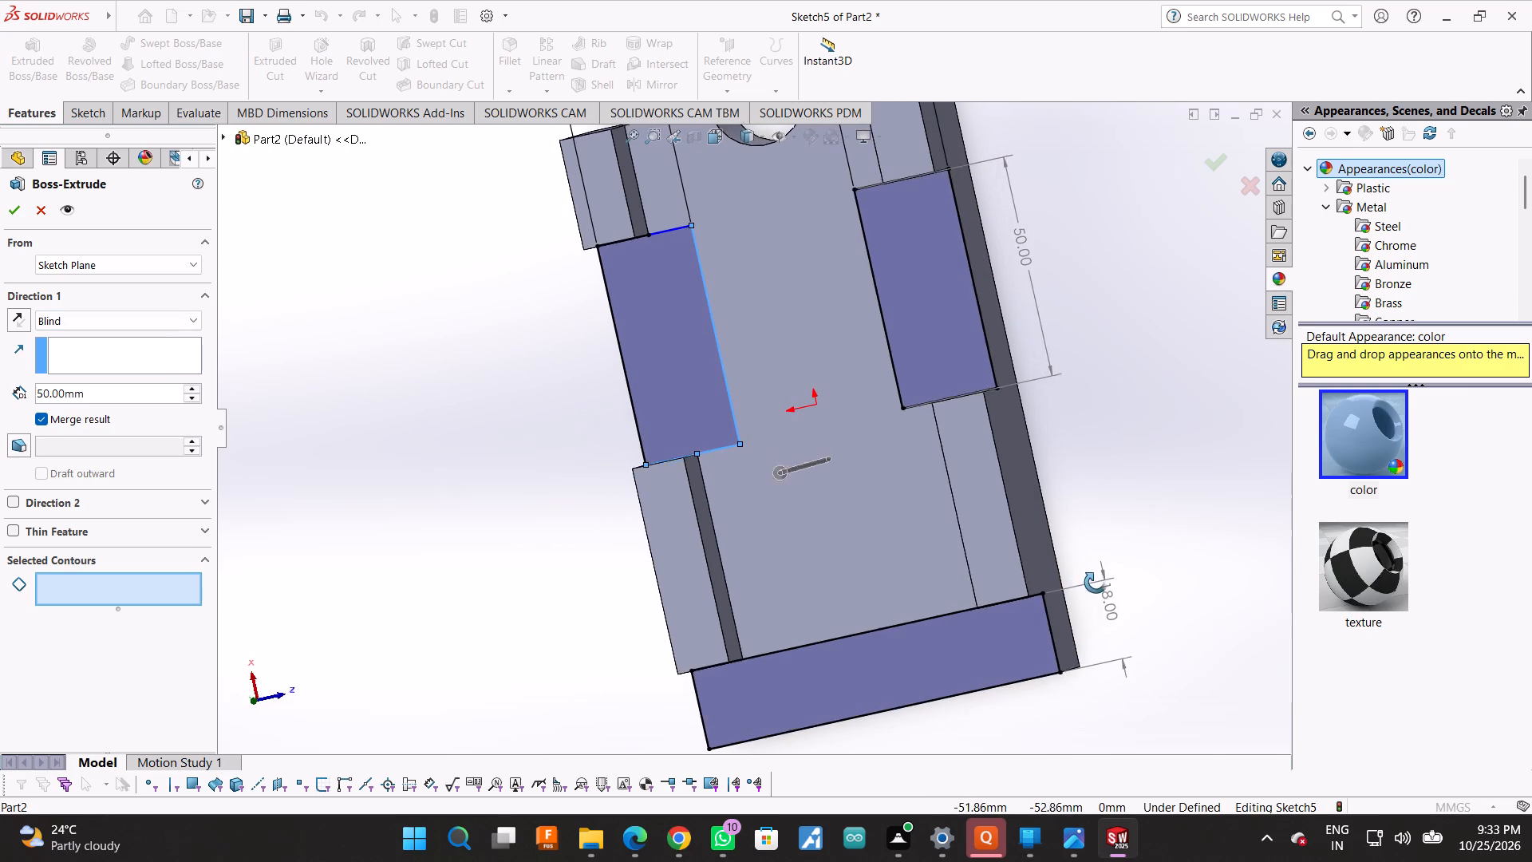
middle_drag(1096, 583, 1102, 583)
Abandon the extrusion, and undo the end strip's width dimension and the upper rectangle's depth dimension.
key(ctrl+z)
key(ctrl+z)
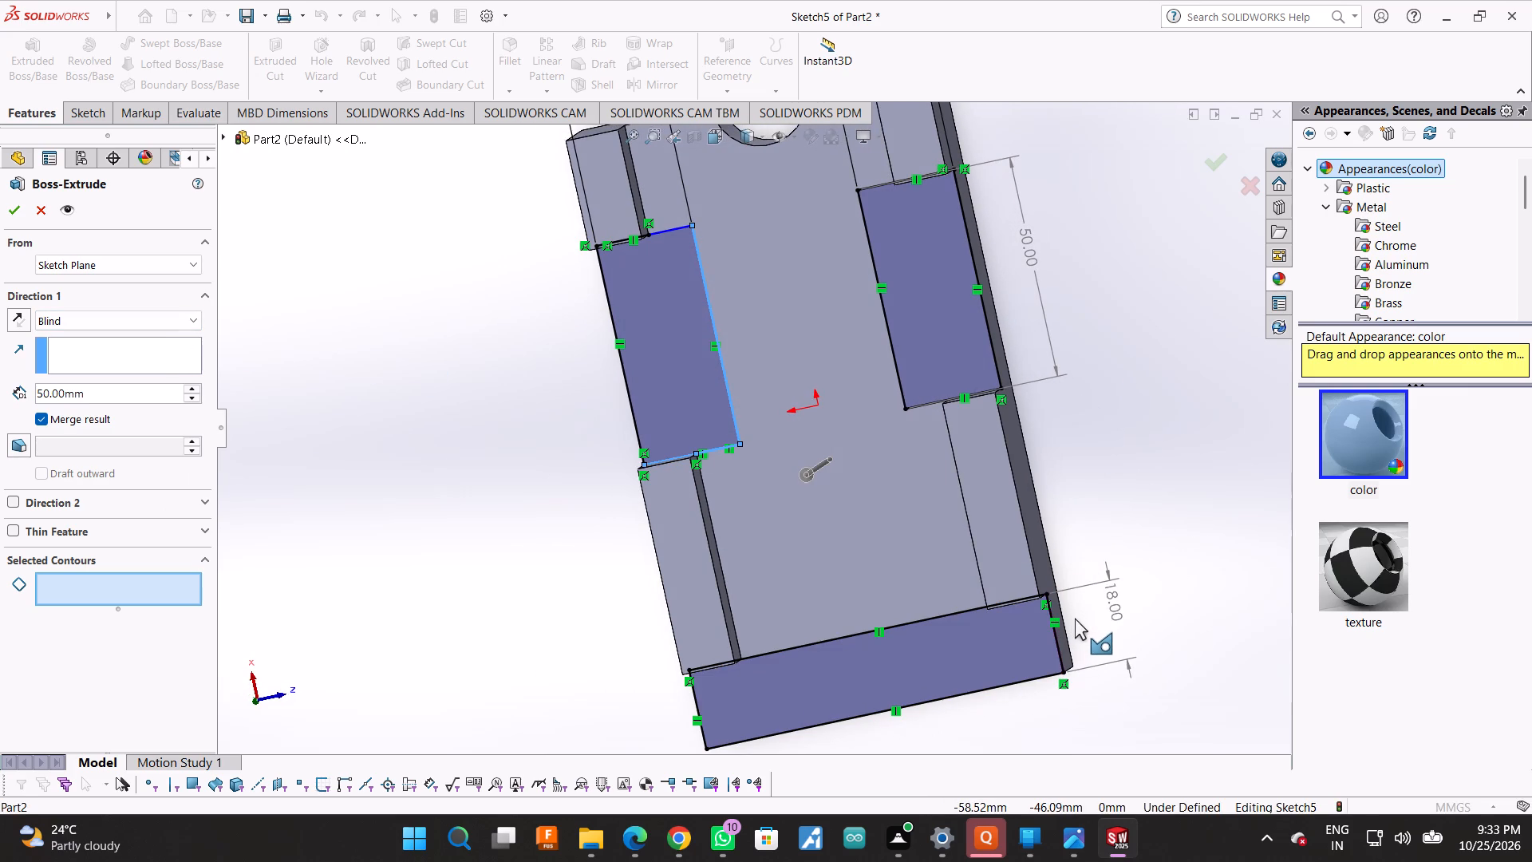
key(ctrl+z)
key(ctrl+z)
key(ctrl+z)
key(ctrl+z)
key(ctrl+z)
middle_click(495, 367)
scroll(480, 326, up, 1)
key(Escape)
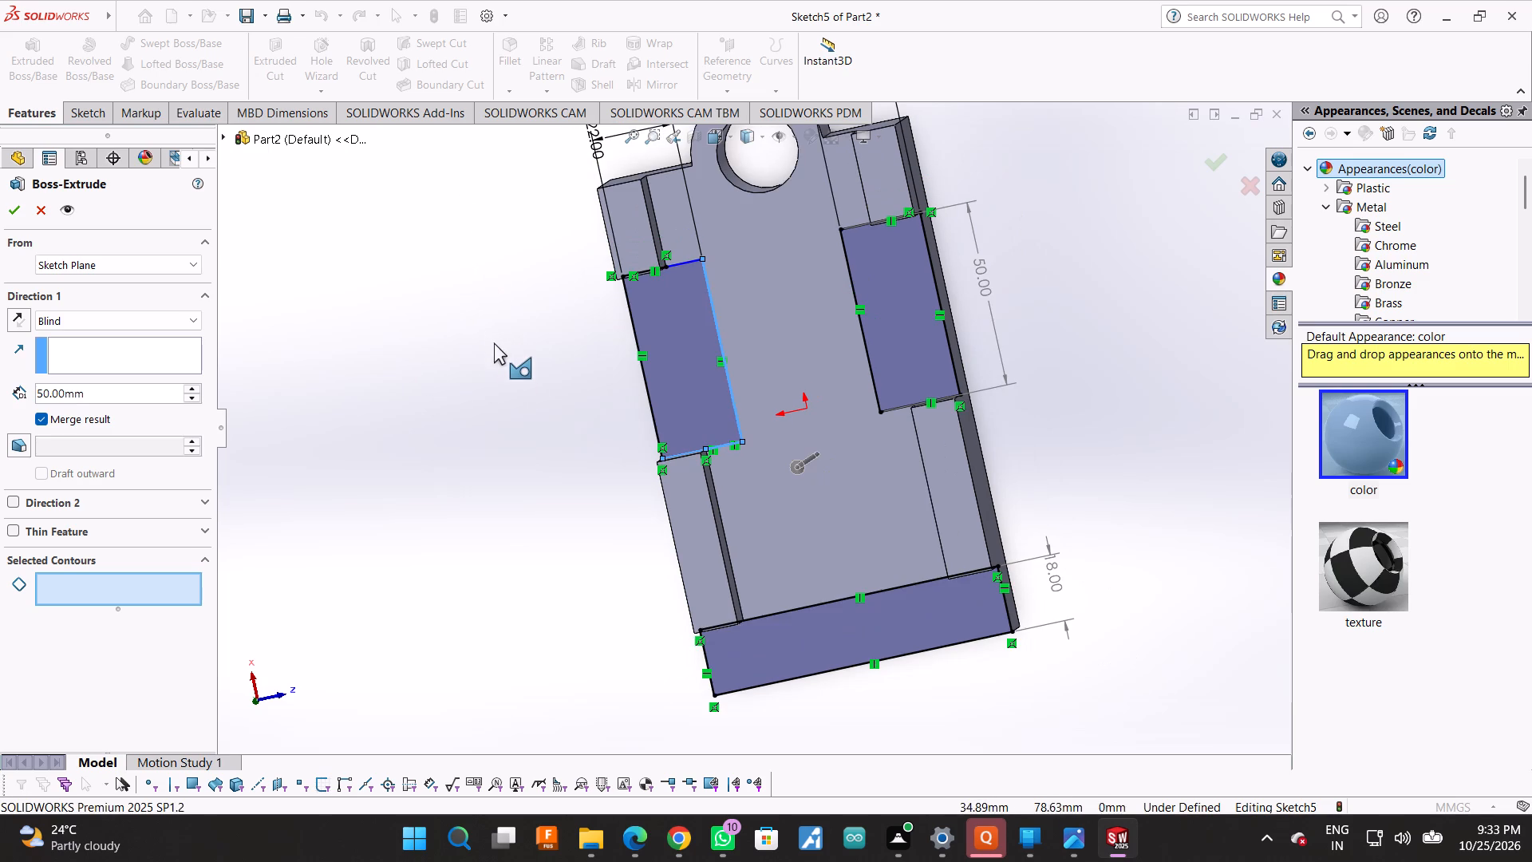
key(ctrl+z)
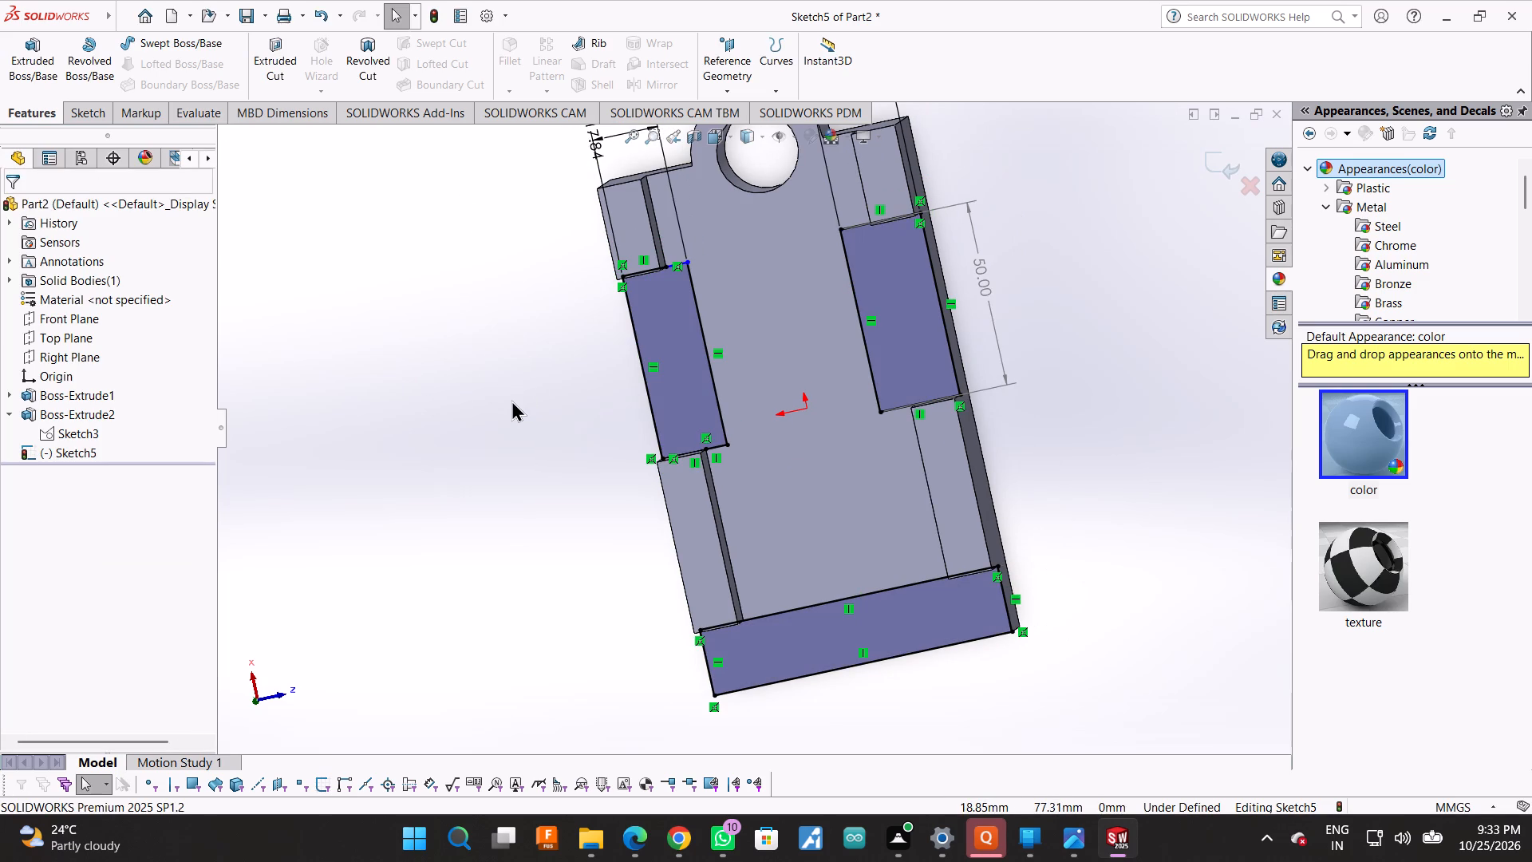
key(ctrl+z)
key(ctrl+z)
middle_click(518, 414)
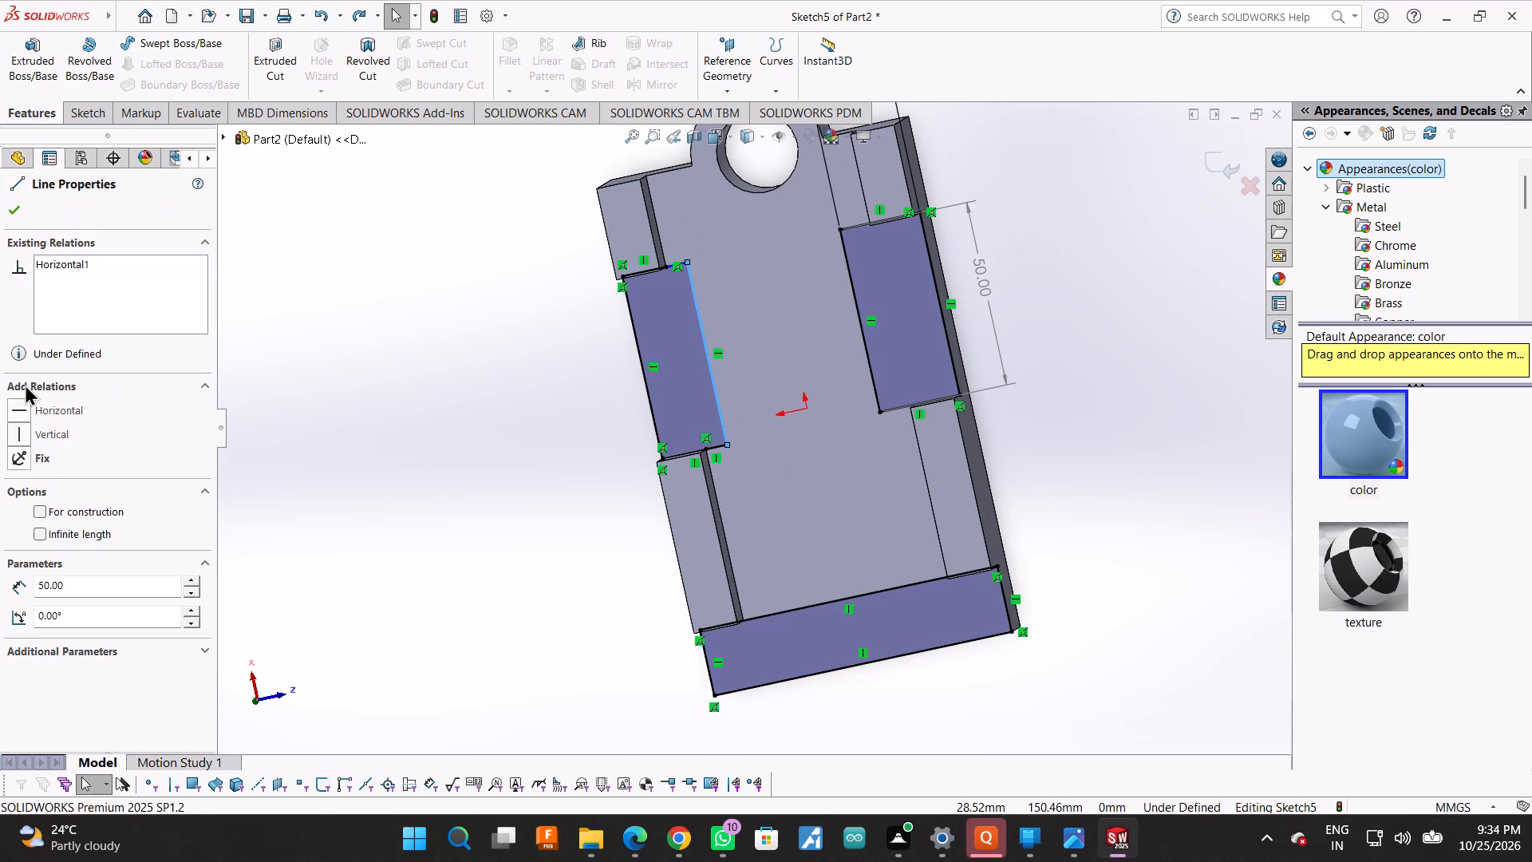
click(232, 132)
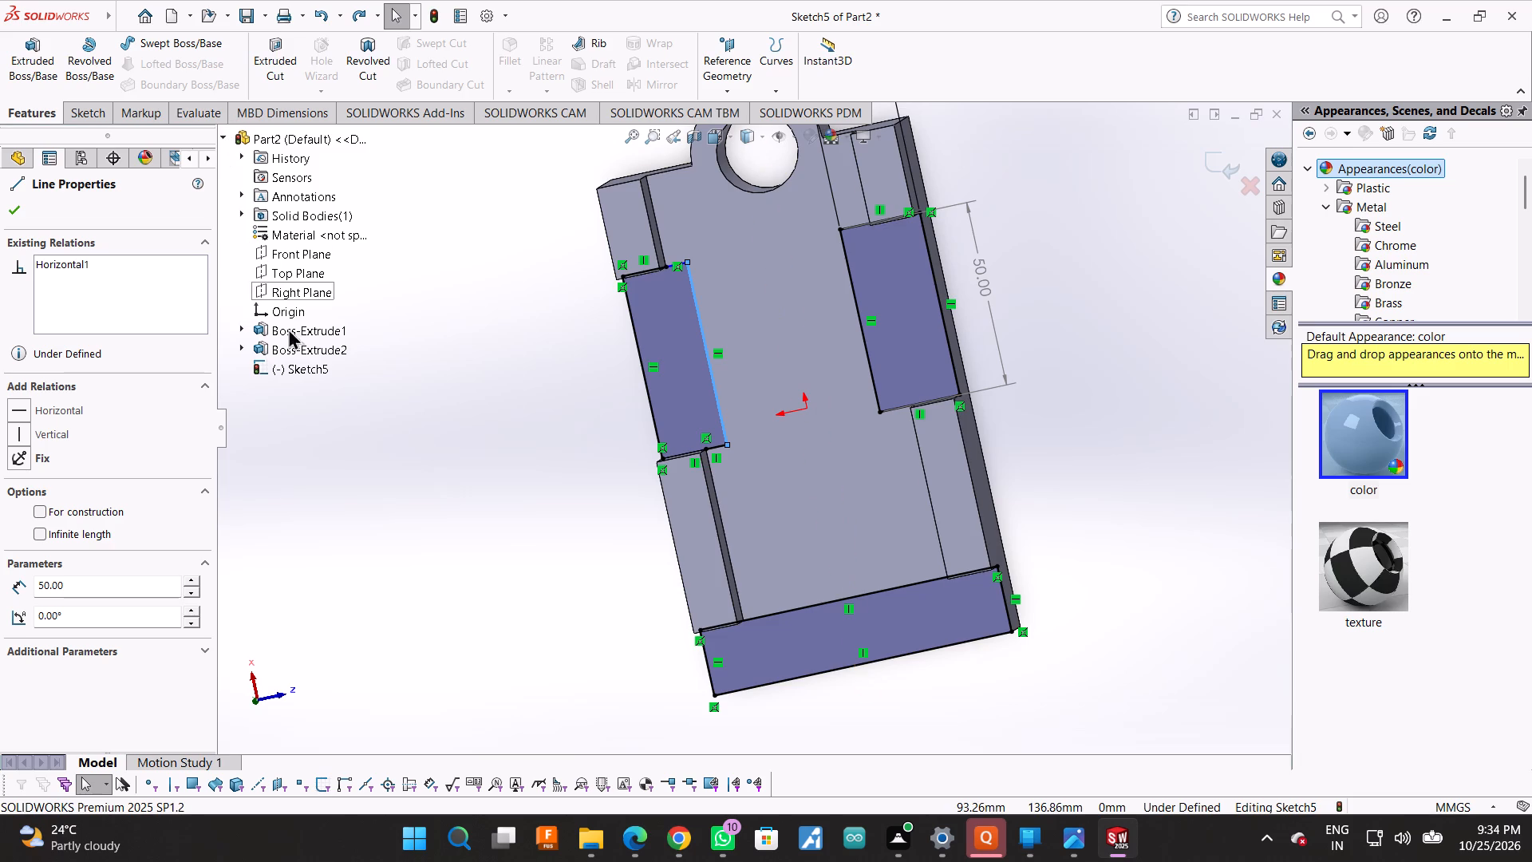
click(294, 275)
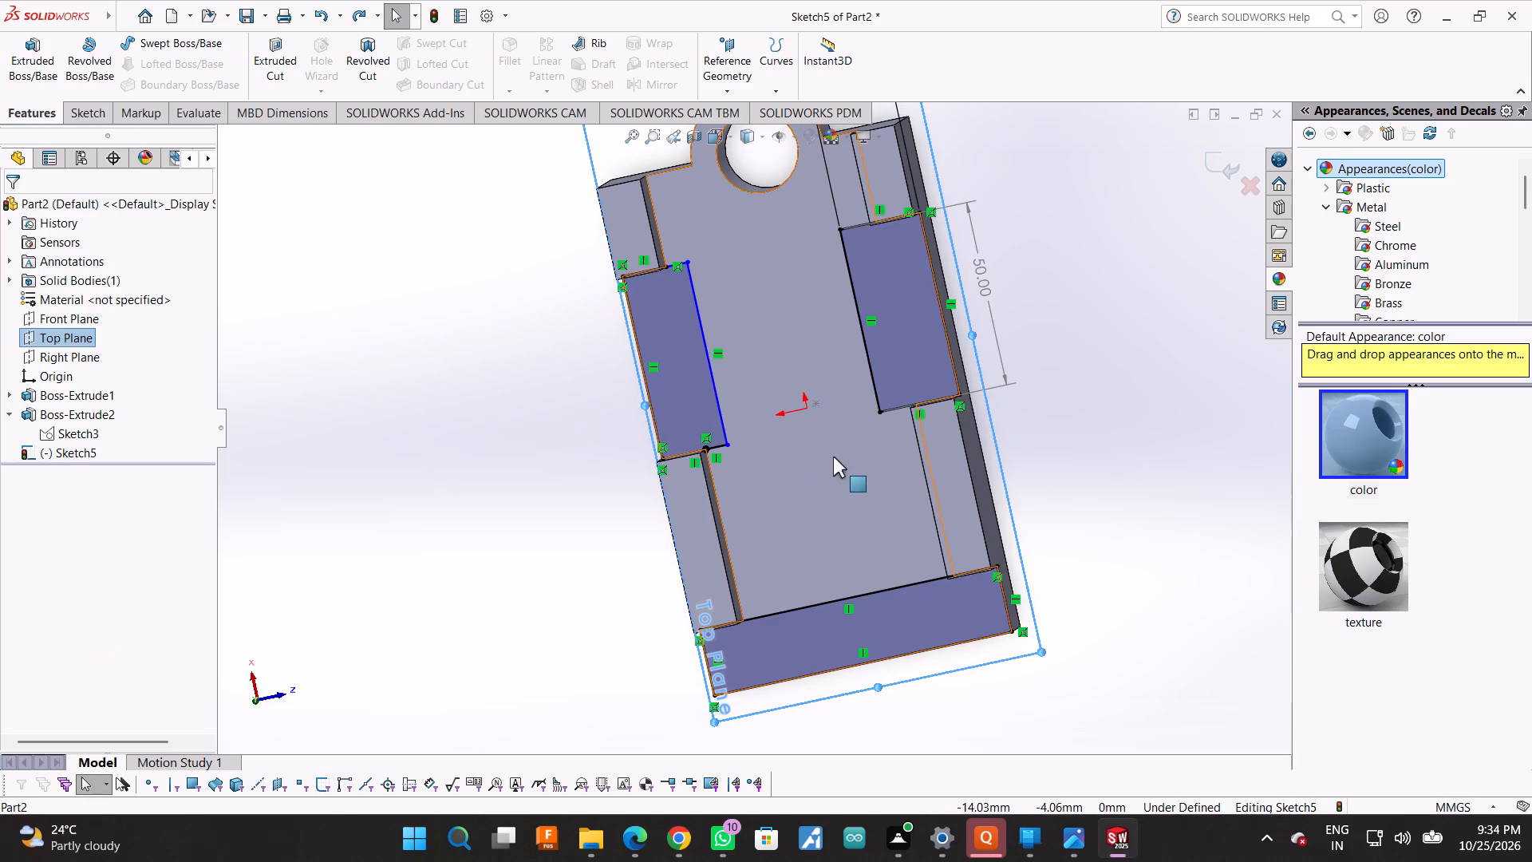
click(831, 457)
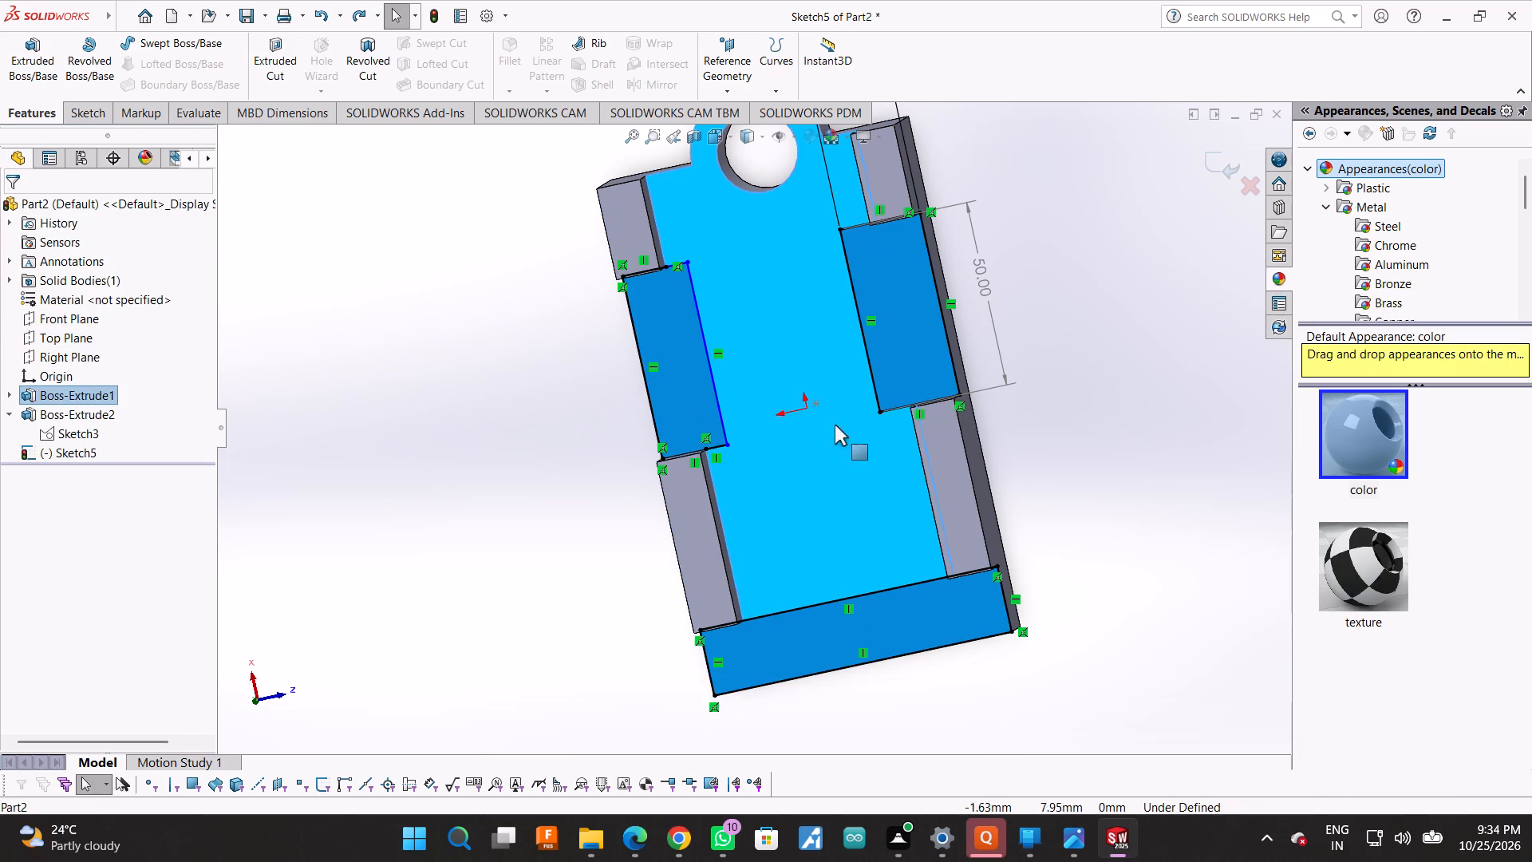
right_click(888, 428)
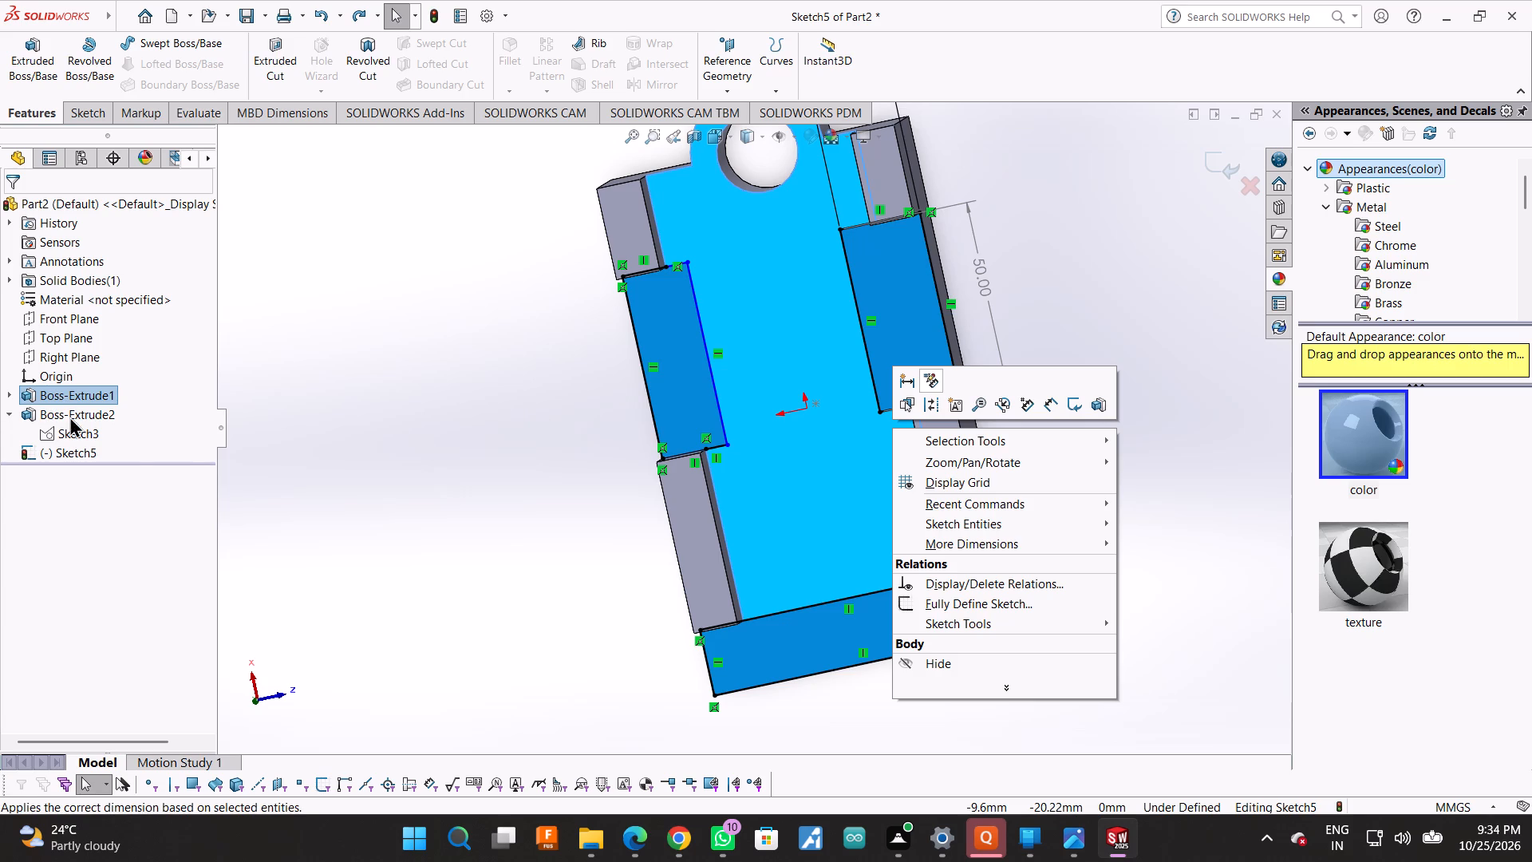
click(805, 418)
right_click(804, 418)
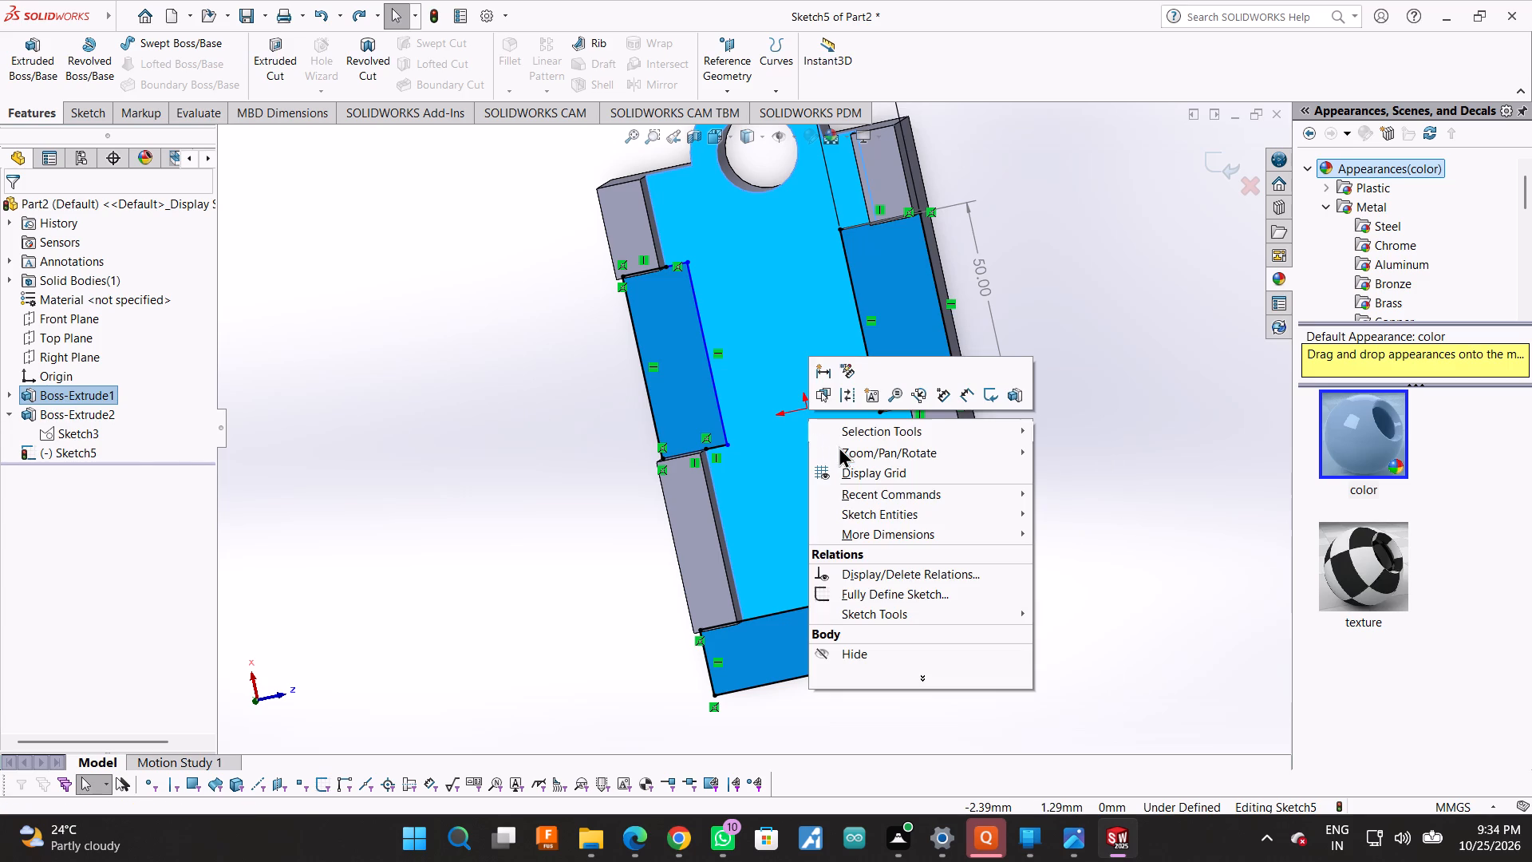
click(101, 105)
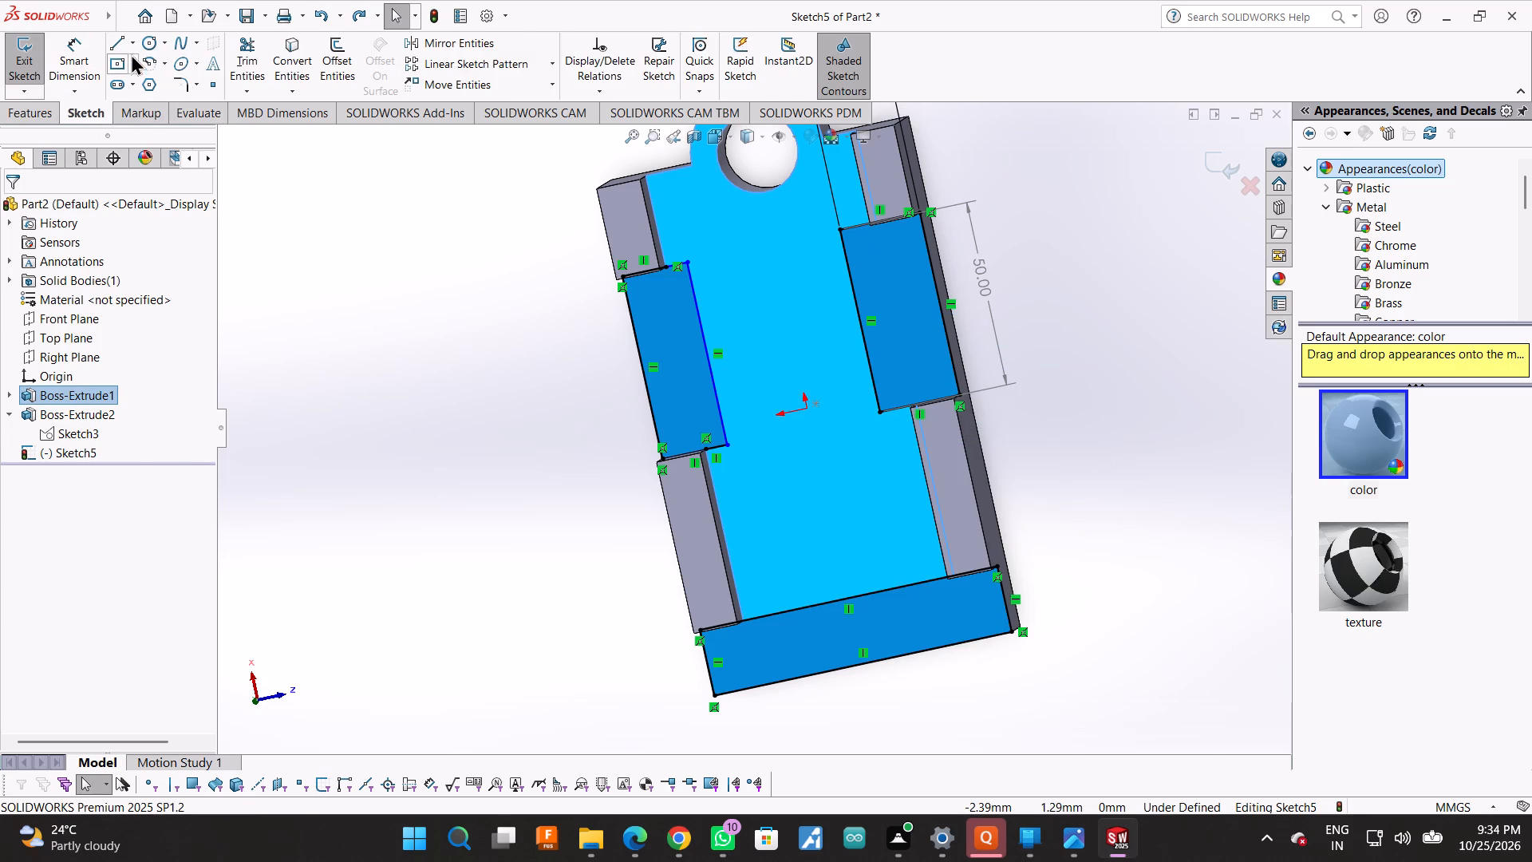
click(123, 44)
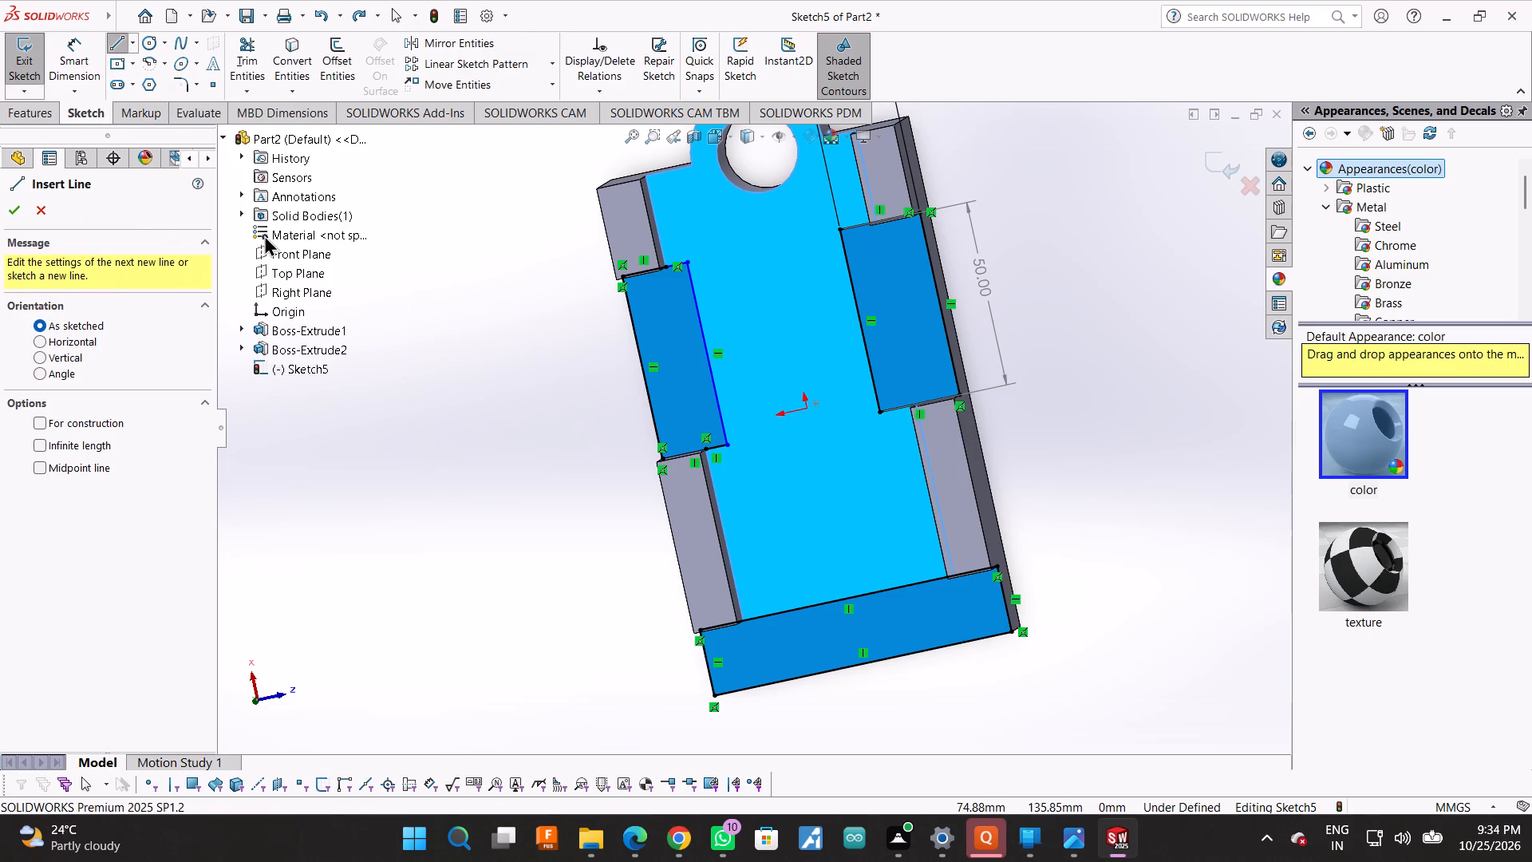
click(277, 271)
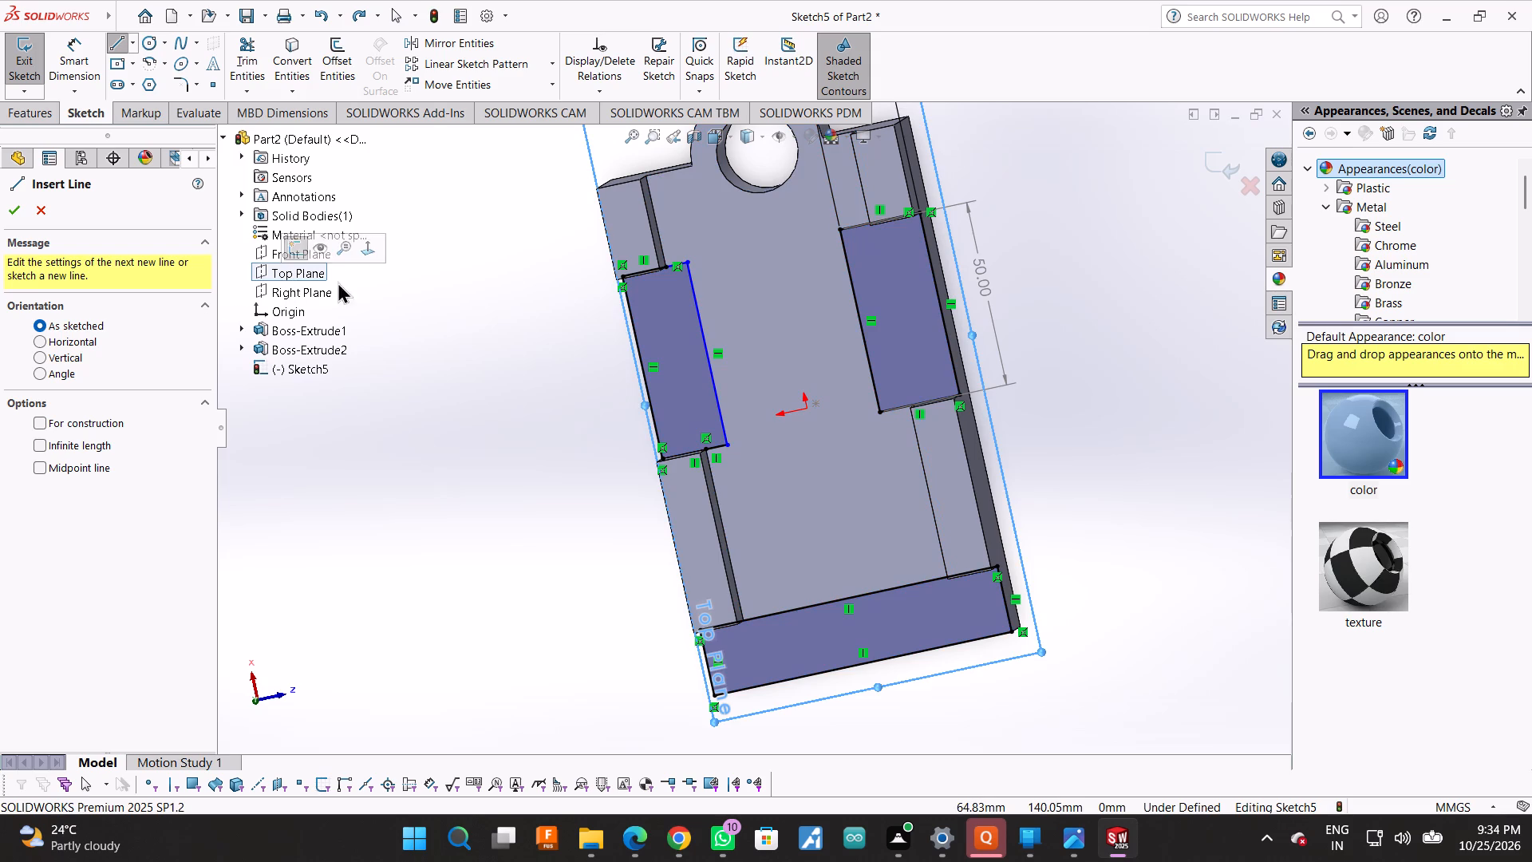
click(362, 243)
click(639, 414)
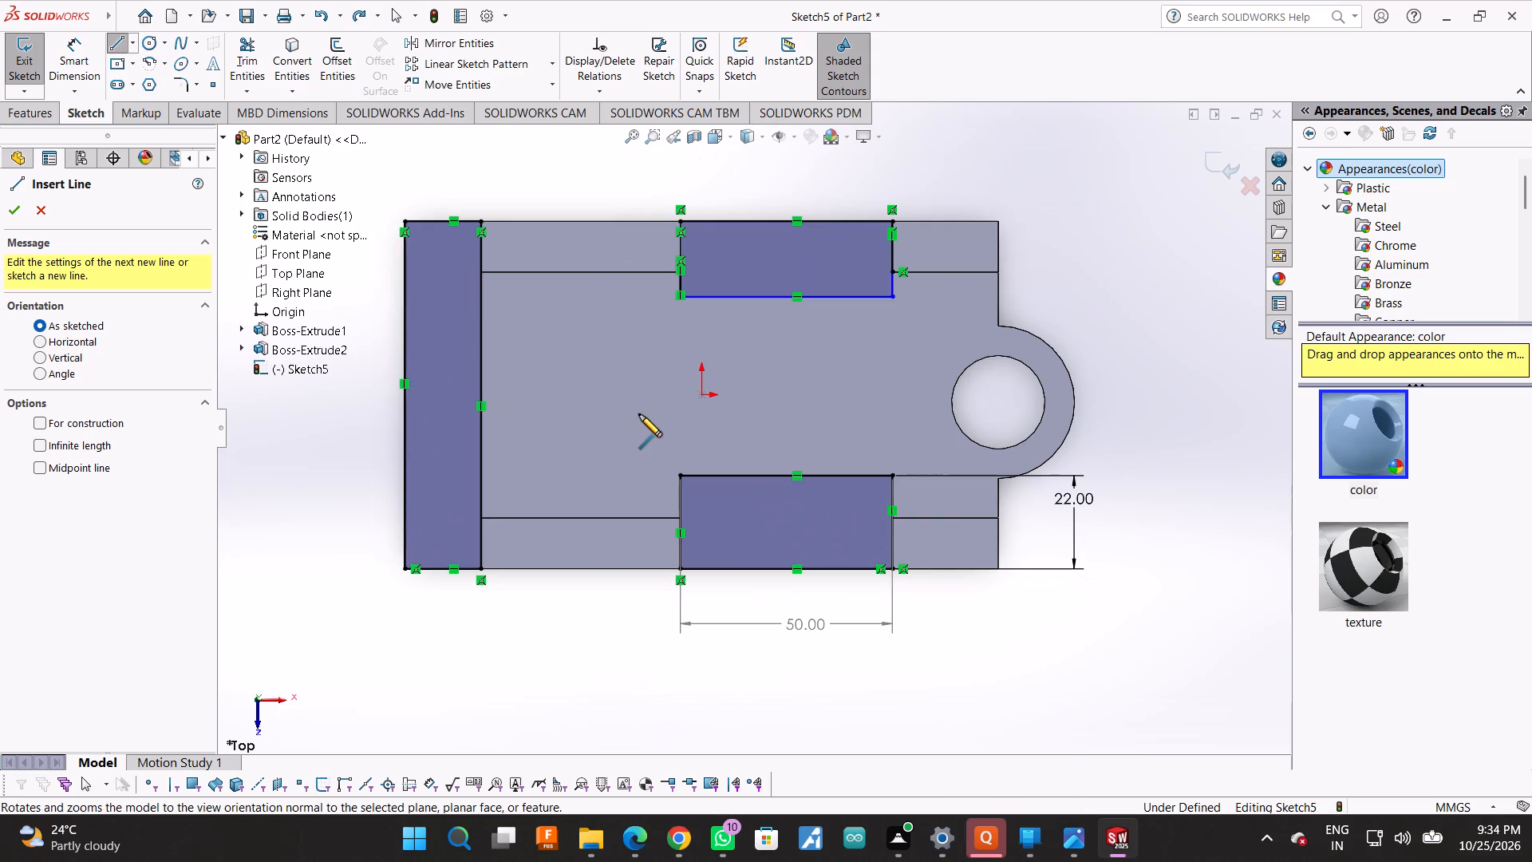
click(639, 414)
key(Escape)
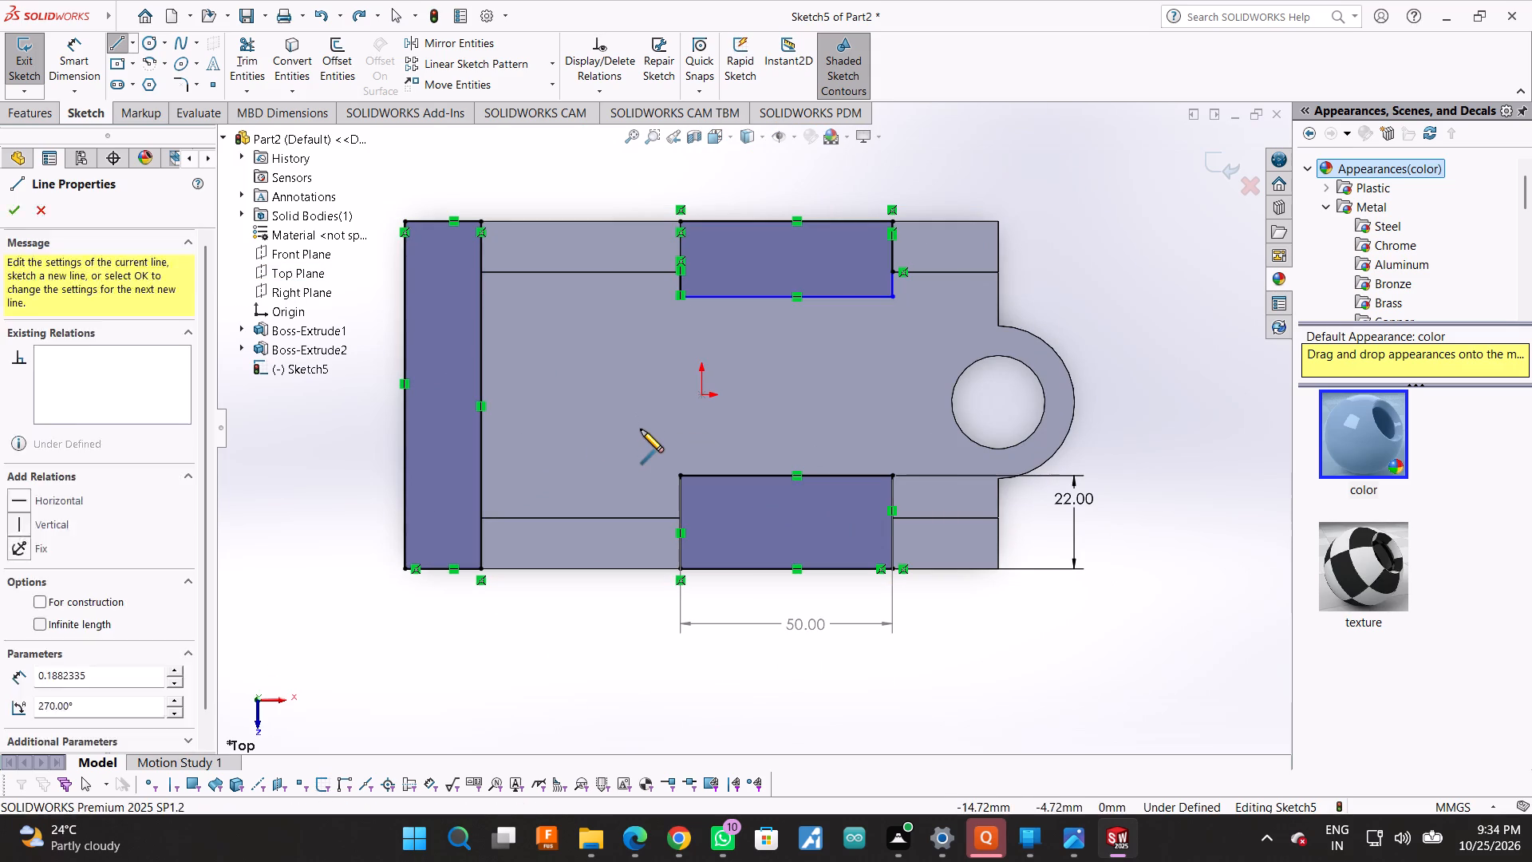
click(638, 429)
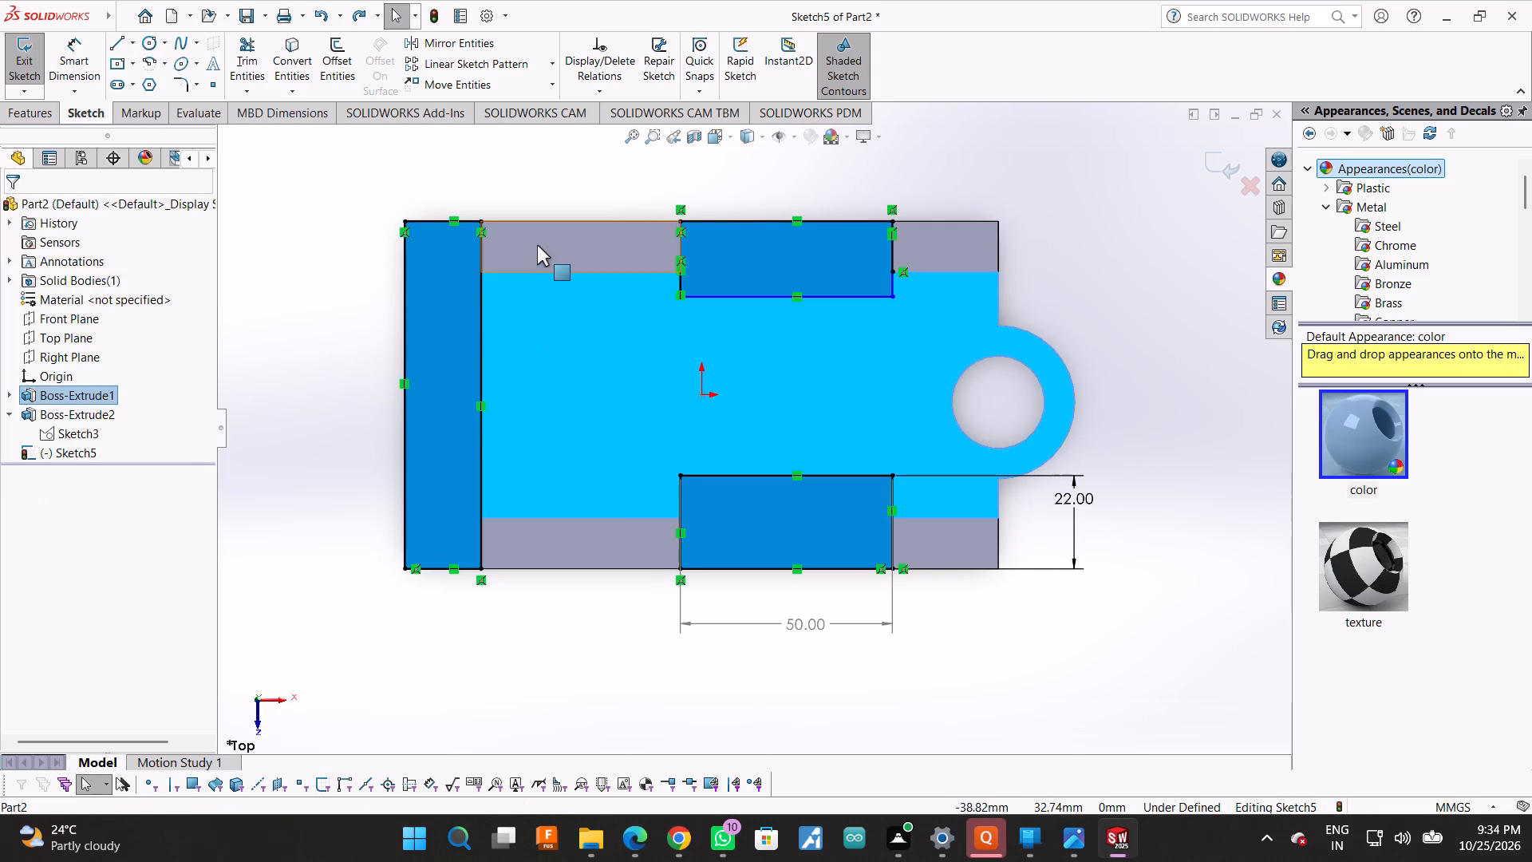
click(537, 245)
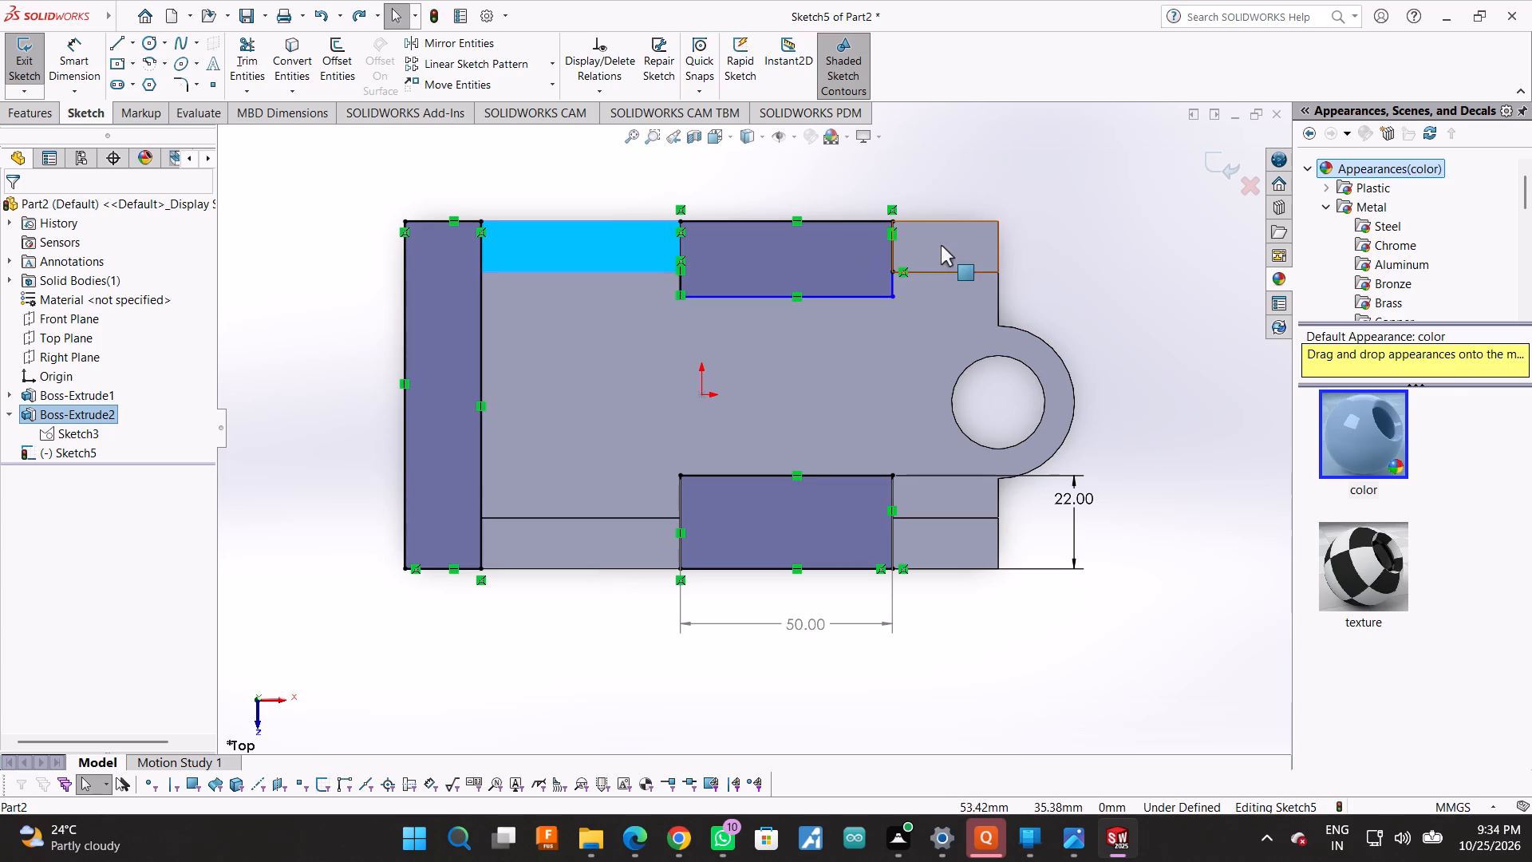
Delete the upper and lower side rectangles and the end strip from the sketch, together with their associated dimensions.
ctrl+click(941, 245)
ctrl+click(919, 346)
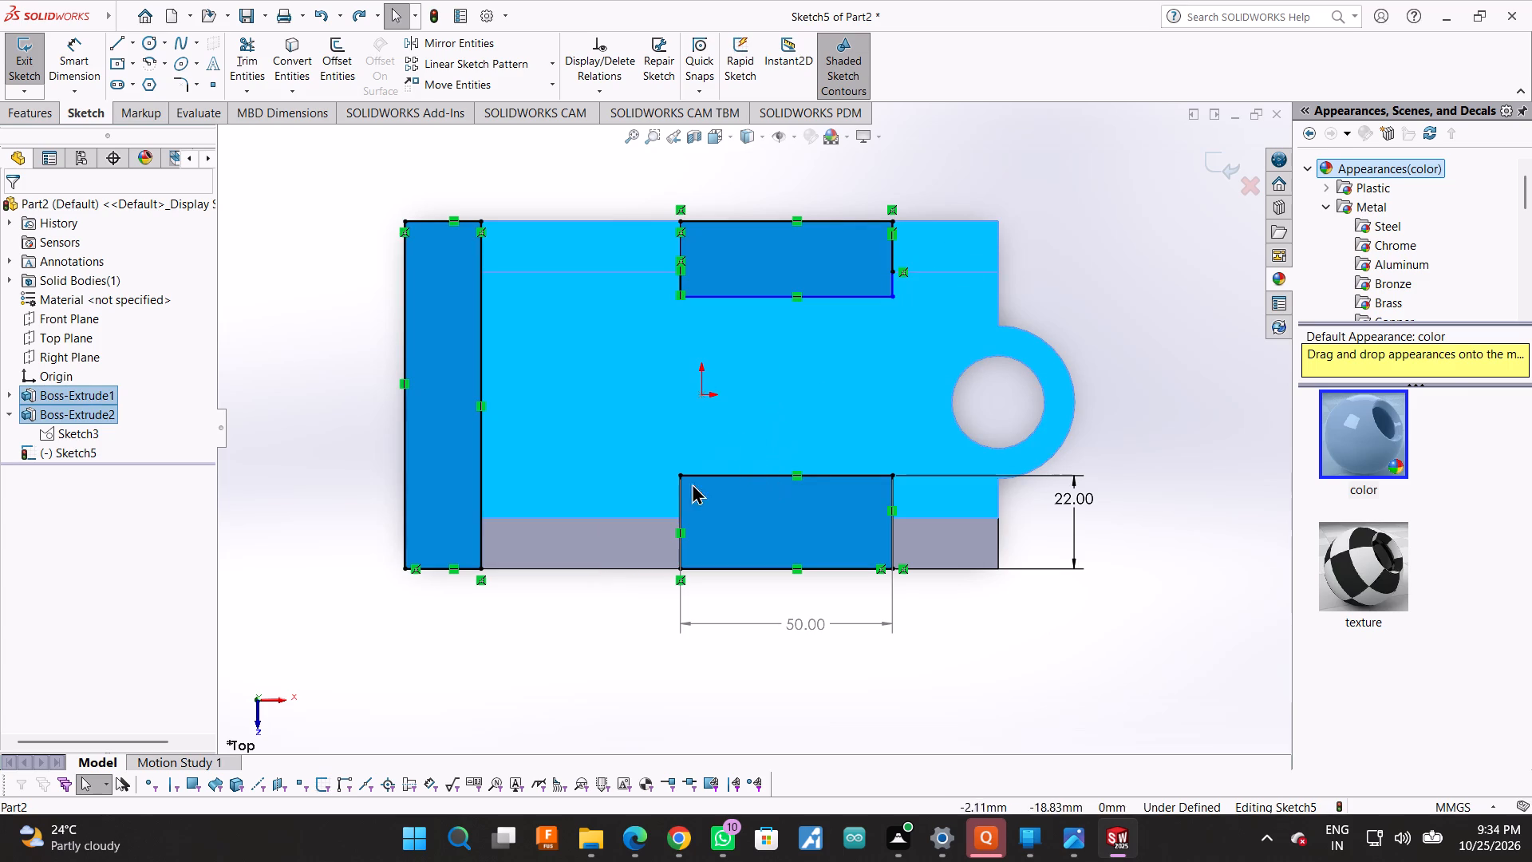
click(664, 423)
double_click(997, 167)
click(819, 249)
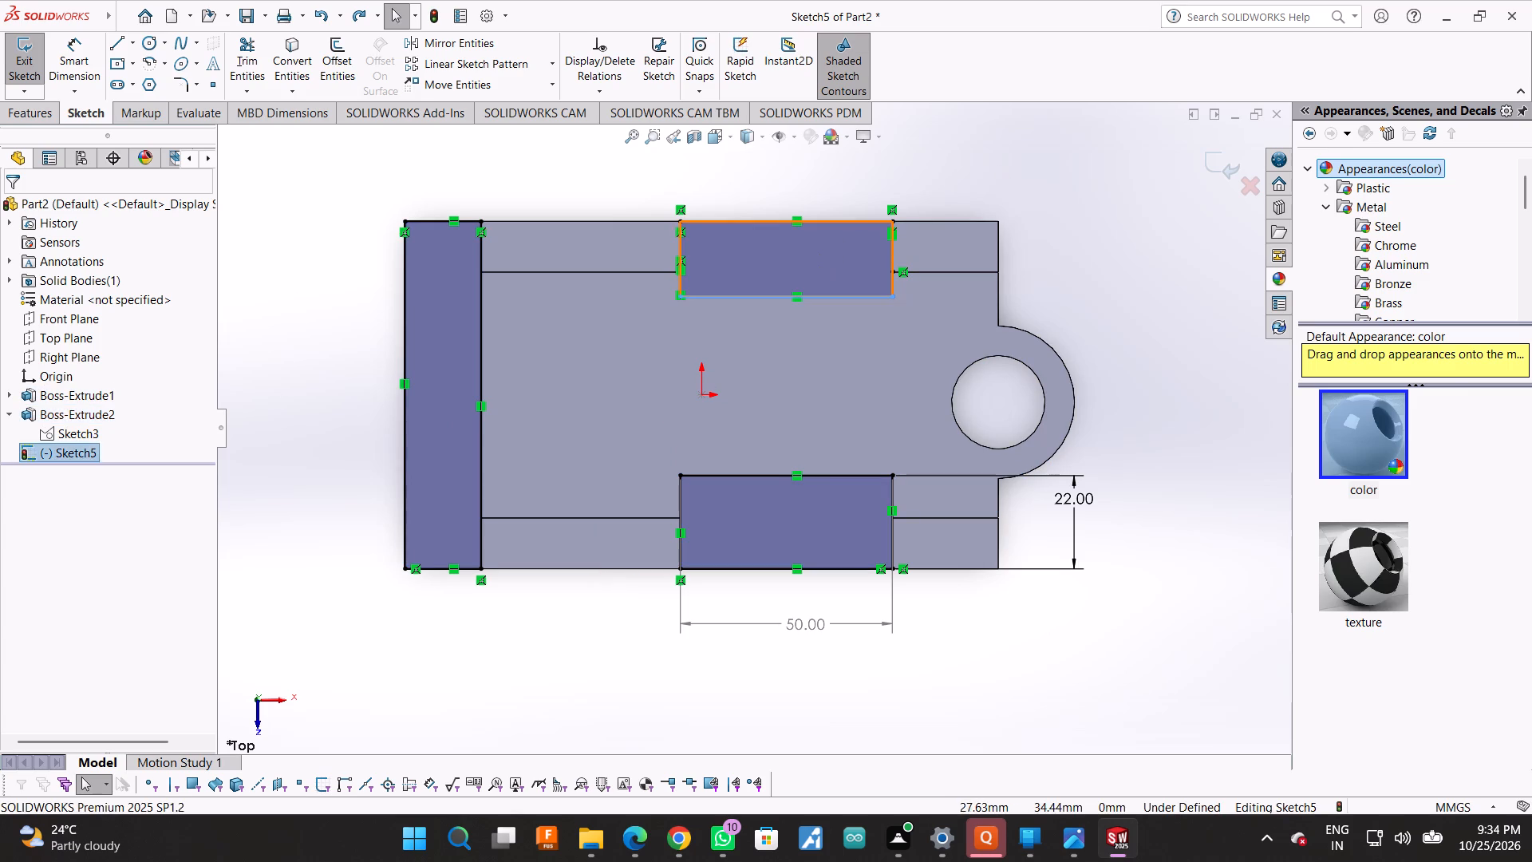
ctrl+click(823, 496)
ctrl+click(442, 397)
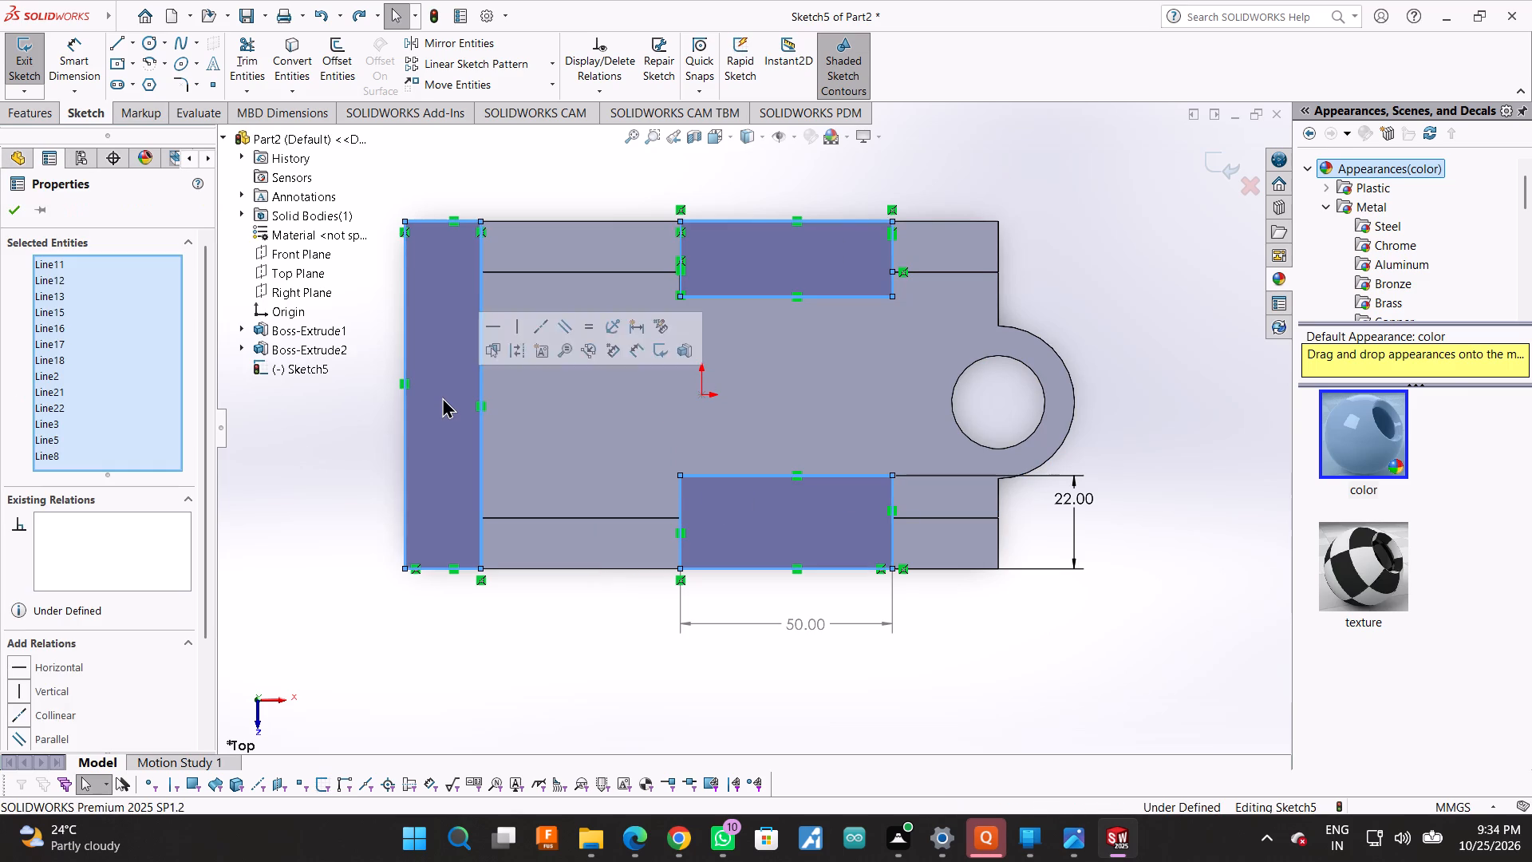
key(Delete)
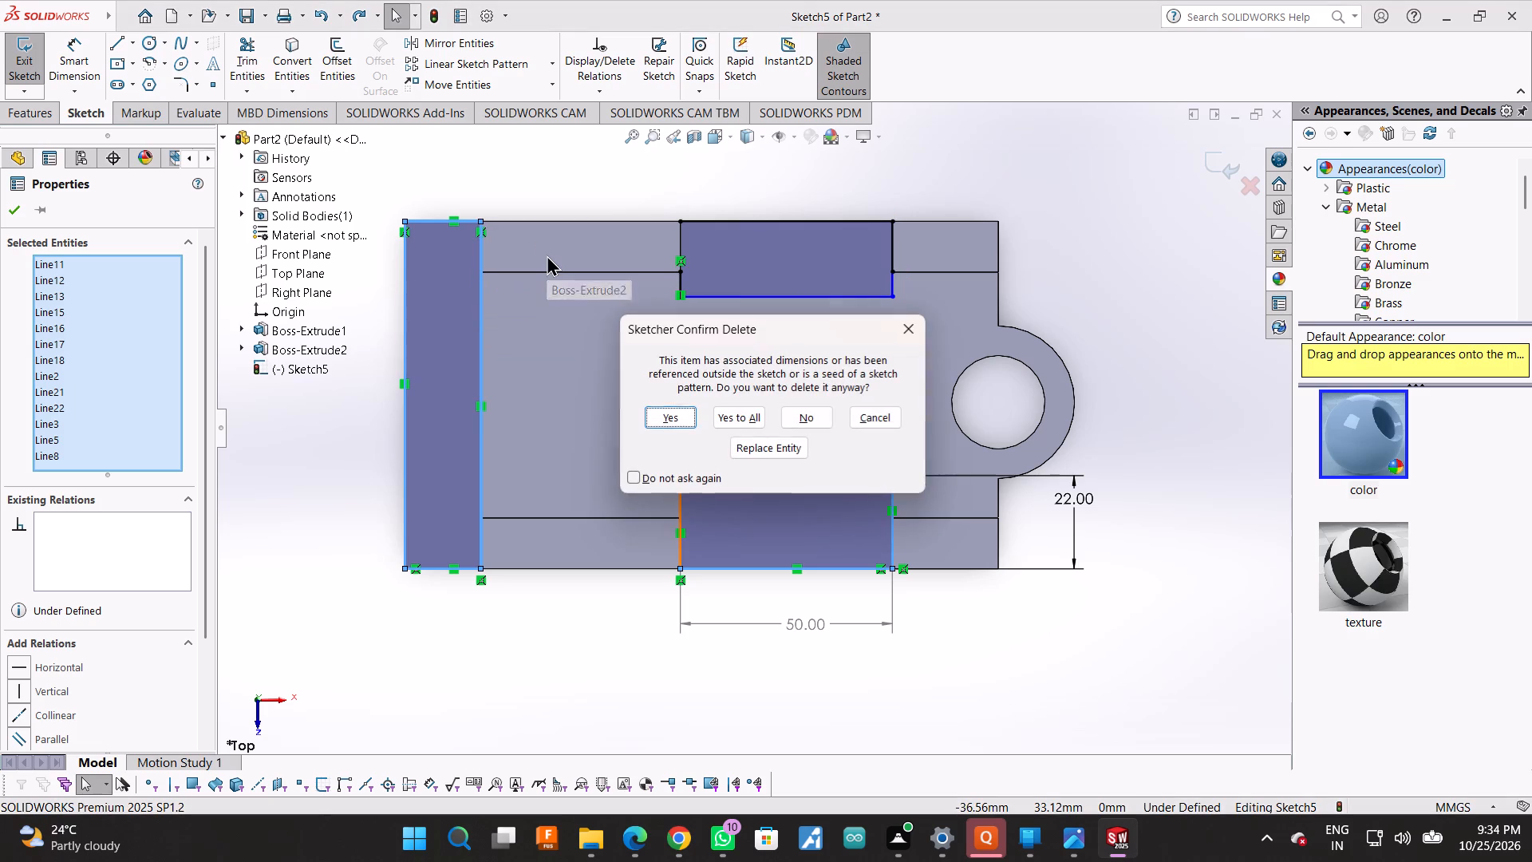
click(728, 412)
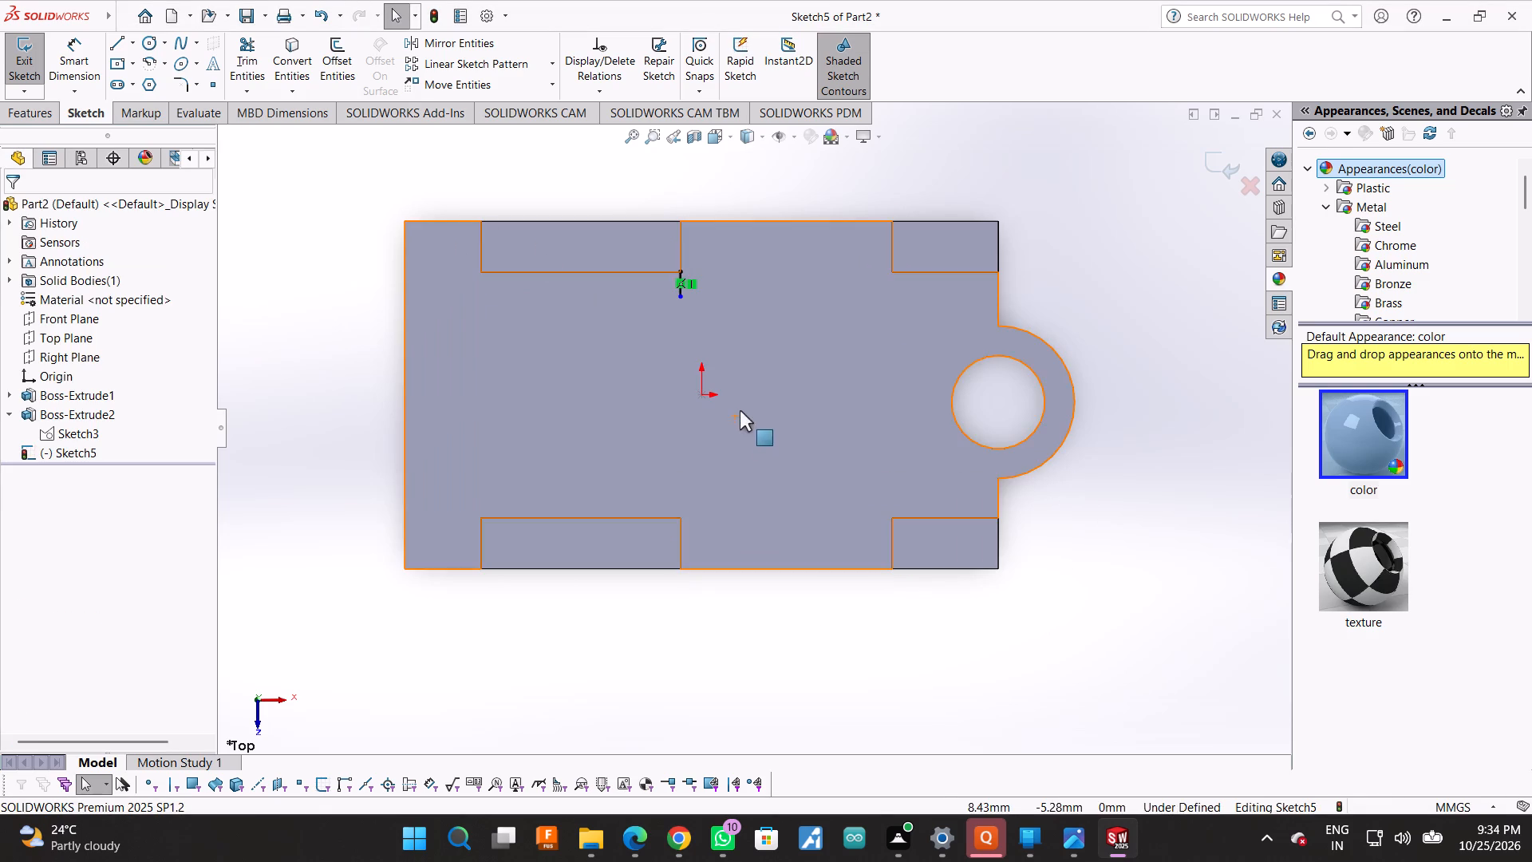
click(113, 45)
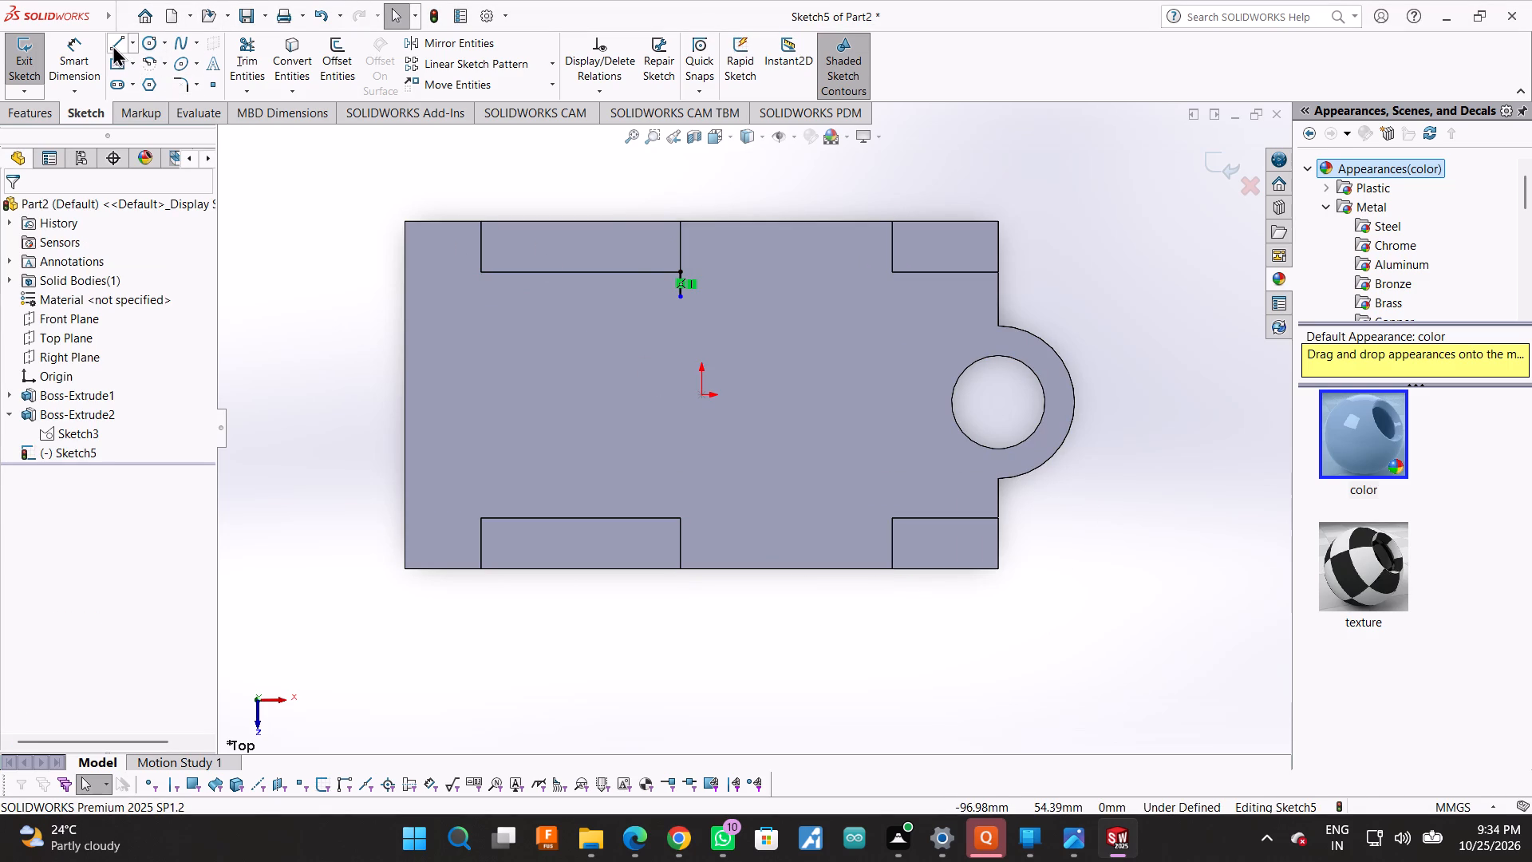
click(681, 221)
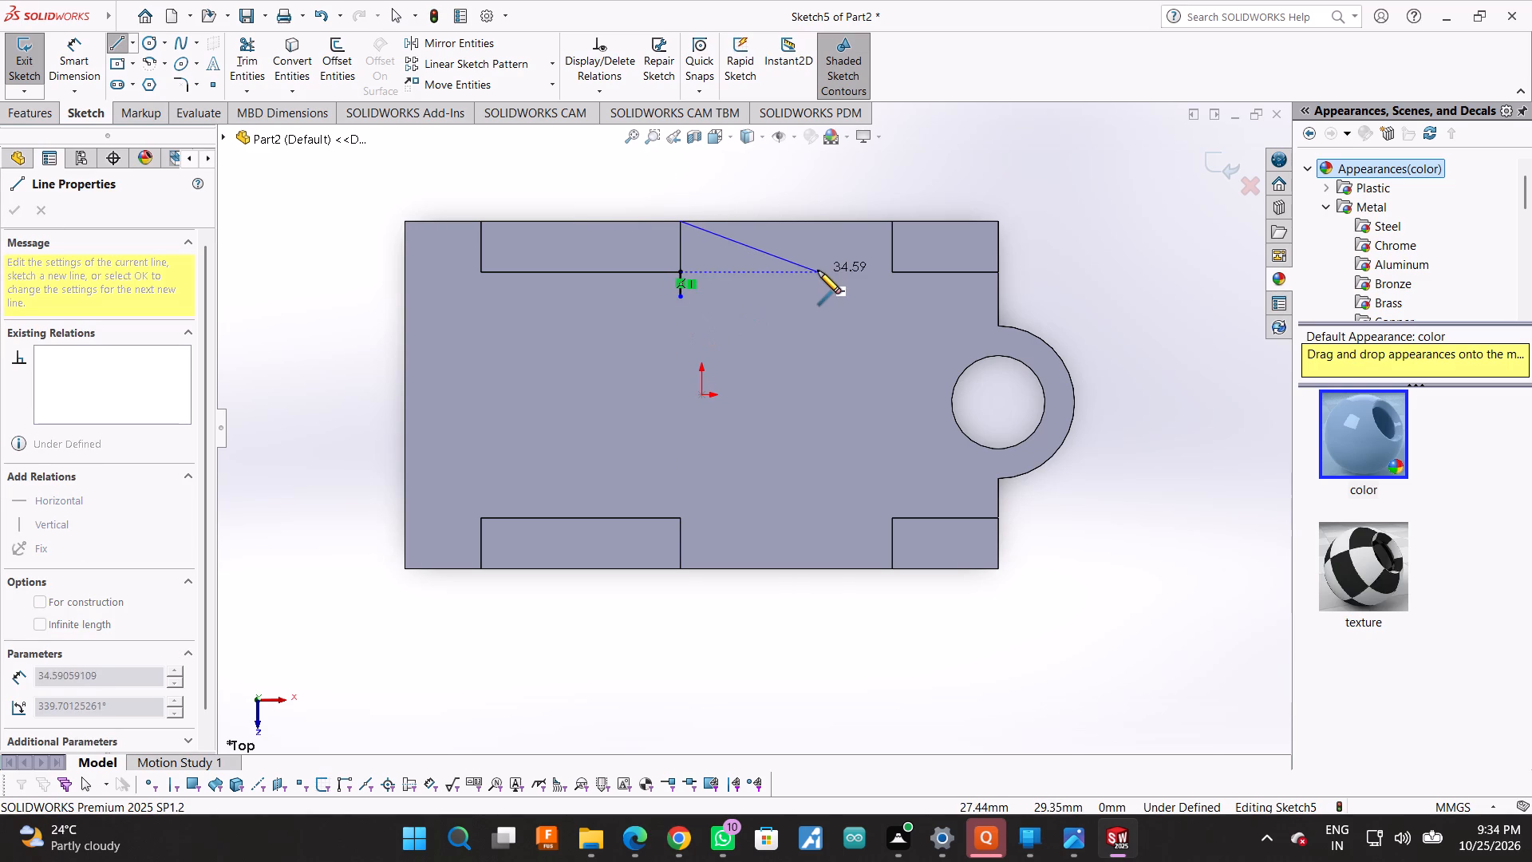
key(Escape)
Trim away the short leftover sketch line at the inner corner of the upper long raised block.
click(245, 53)
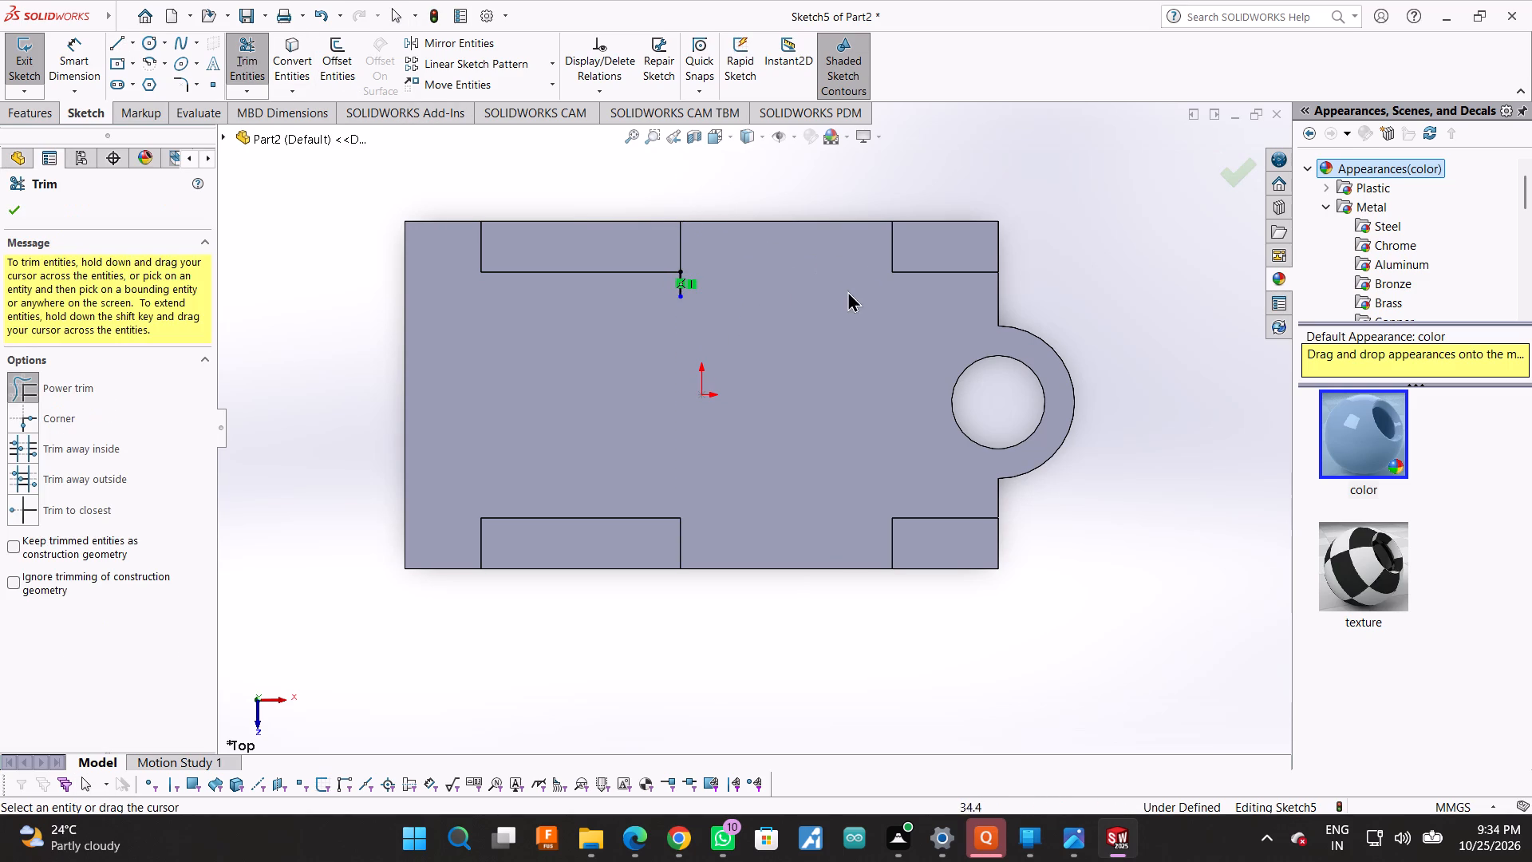
drag(774, 286, 697, 279)
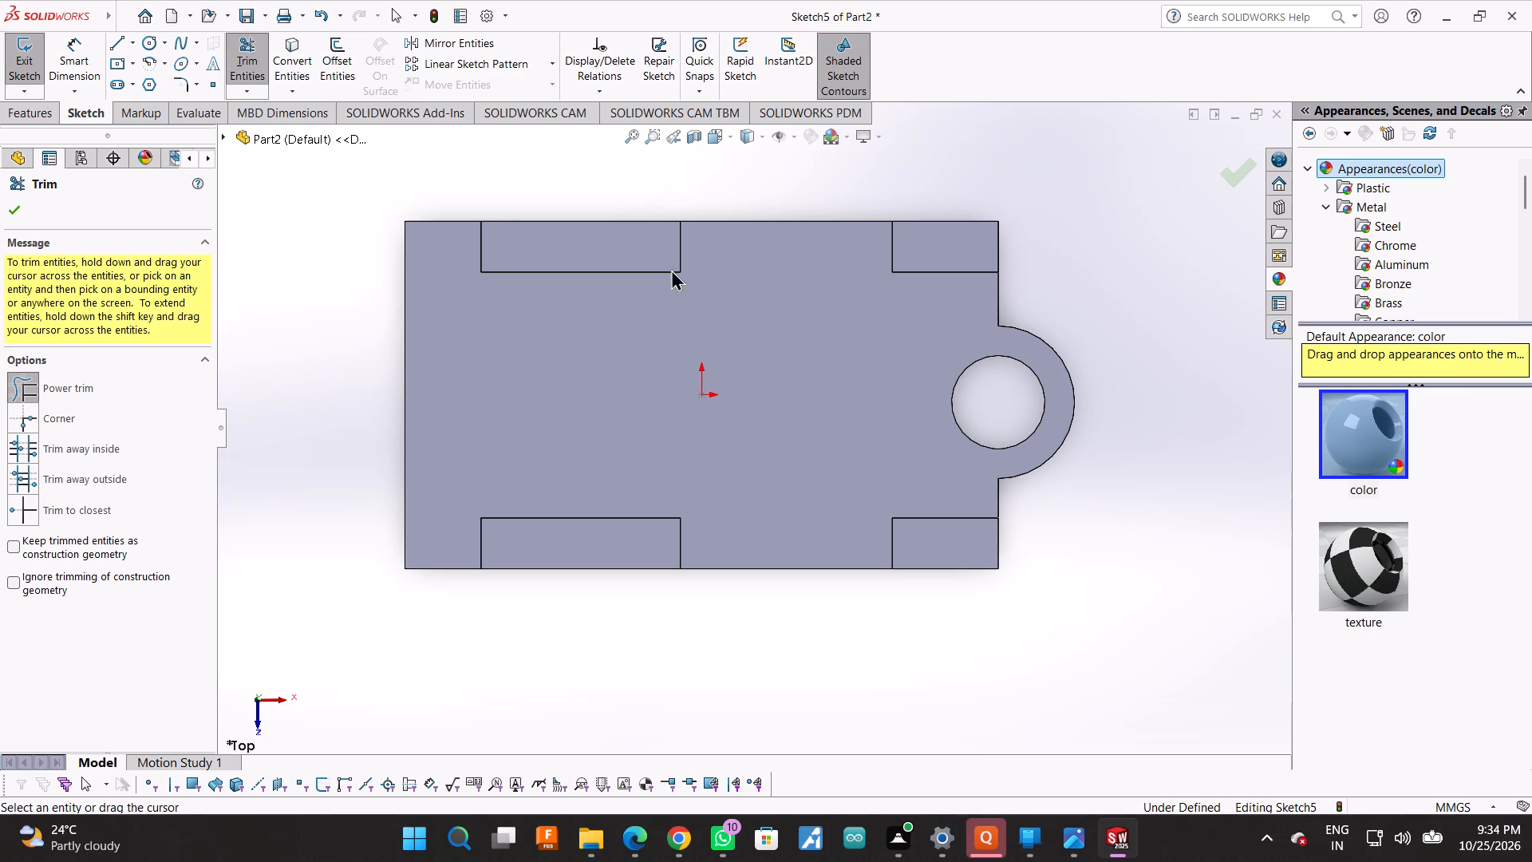
Sketch a closed line rectangle 50 mm long and about 20.7 mm deep in the gap between the upper raised blocks.
click(125, 36)
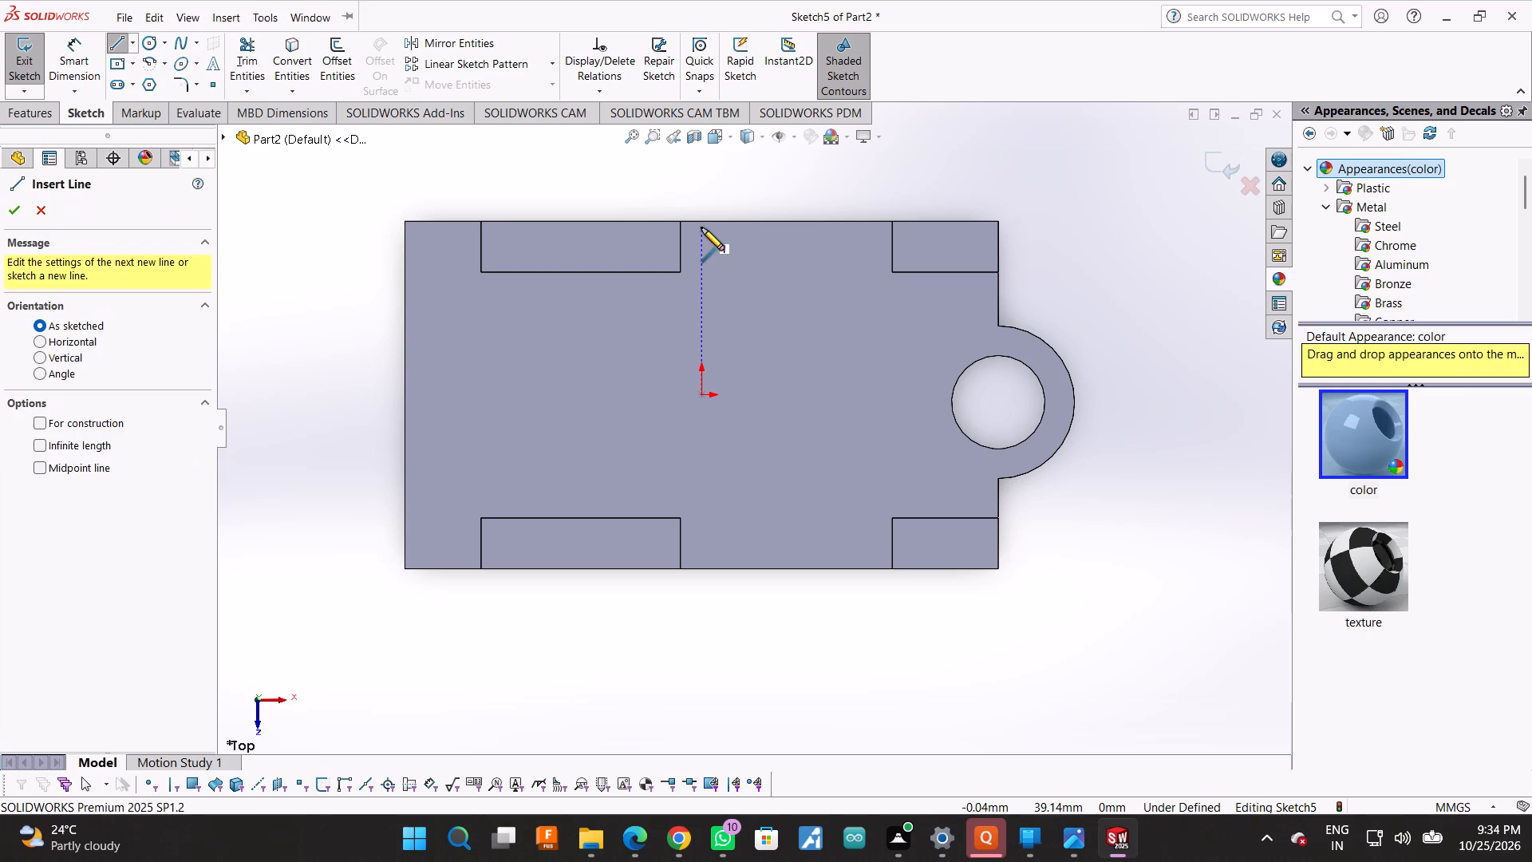
click(678, 221)
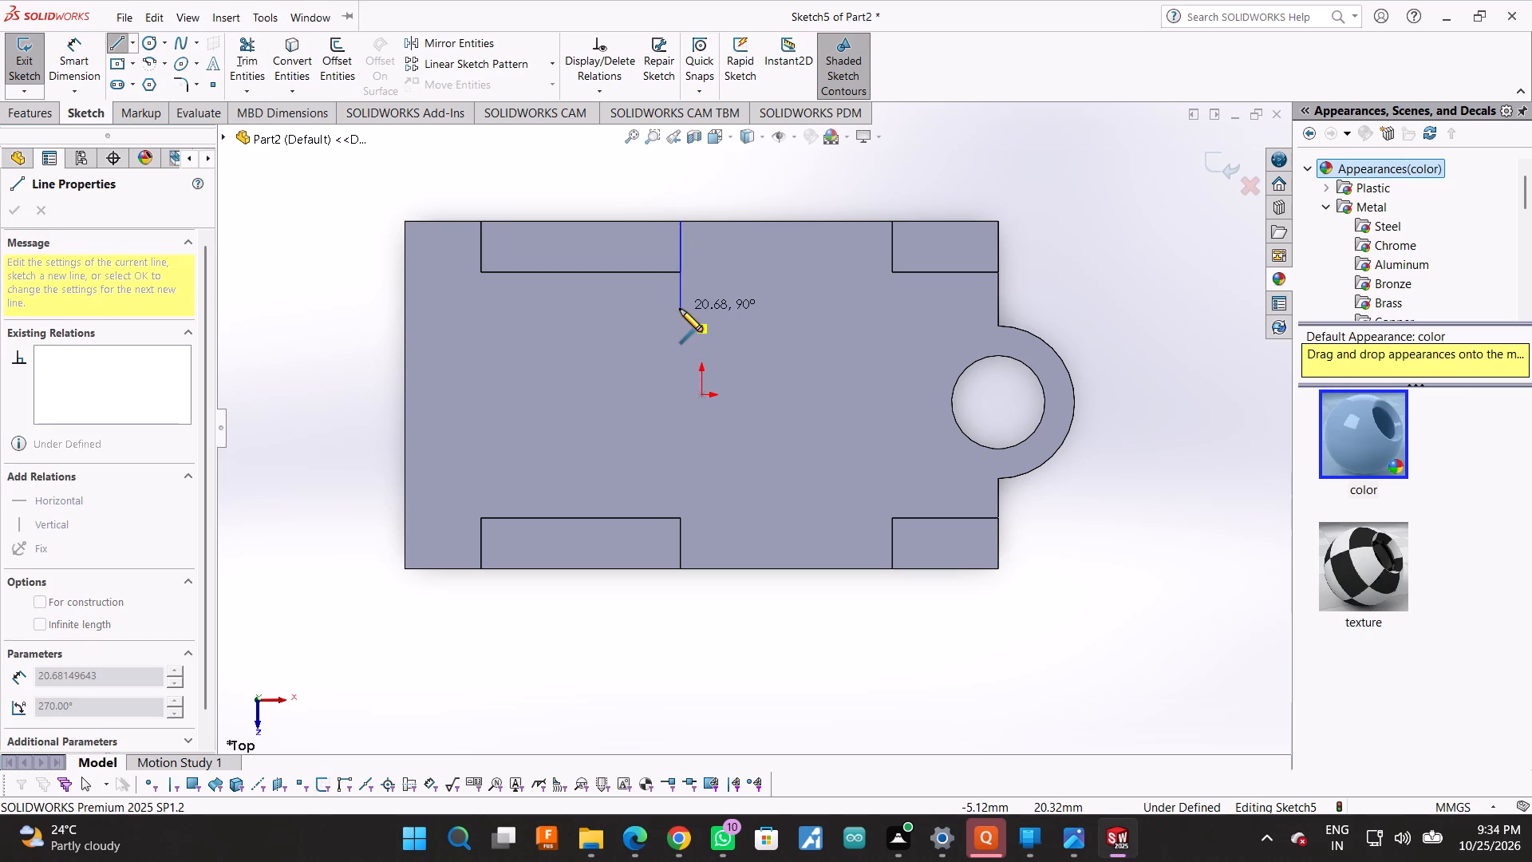
click(680, 309)
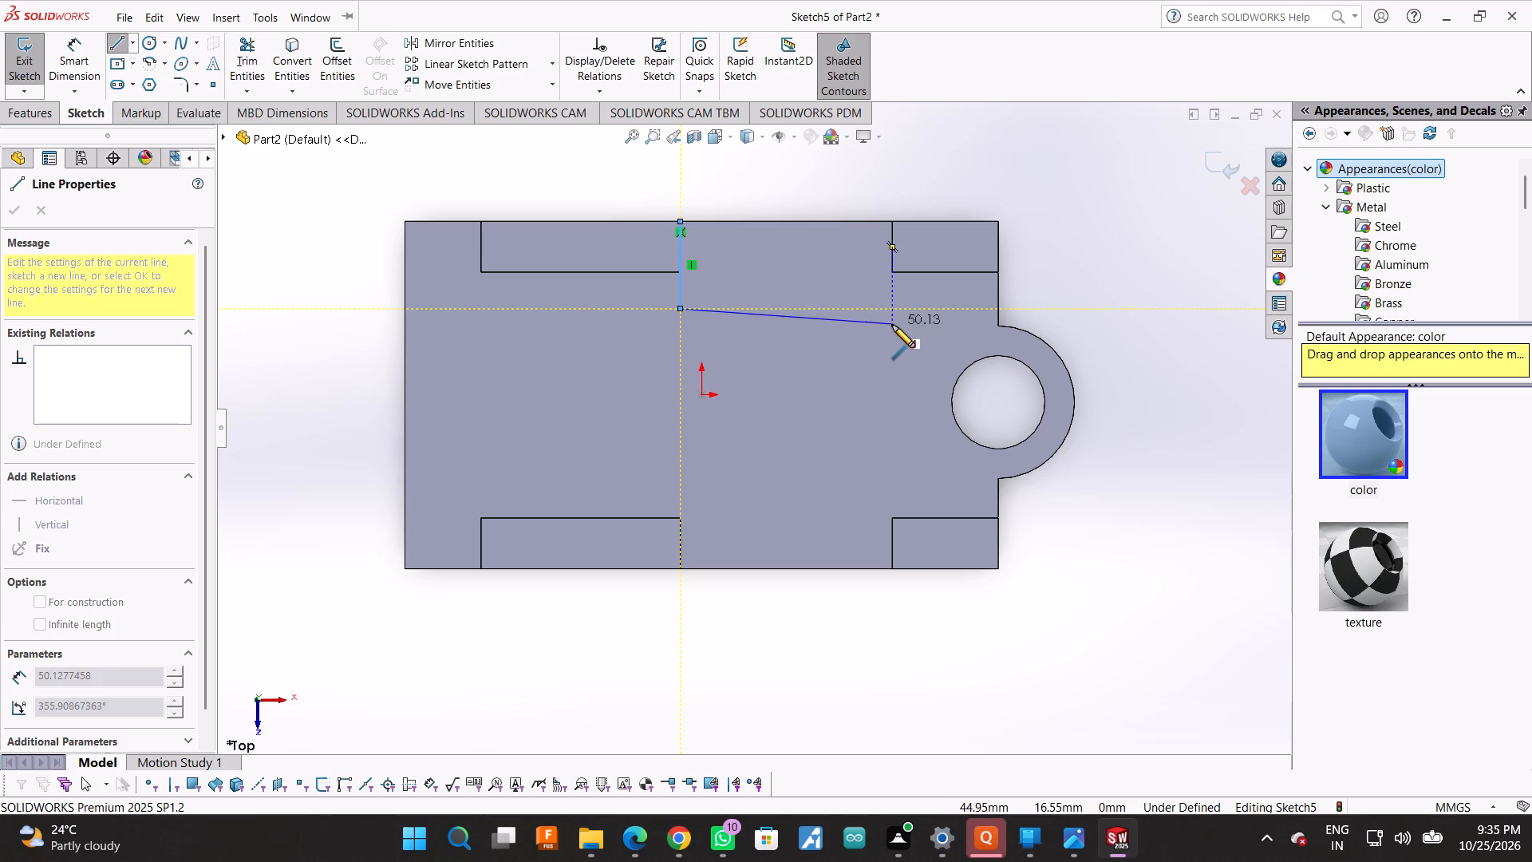
click(891, 310)
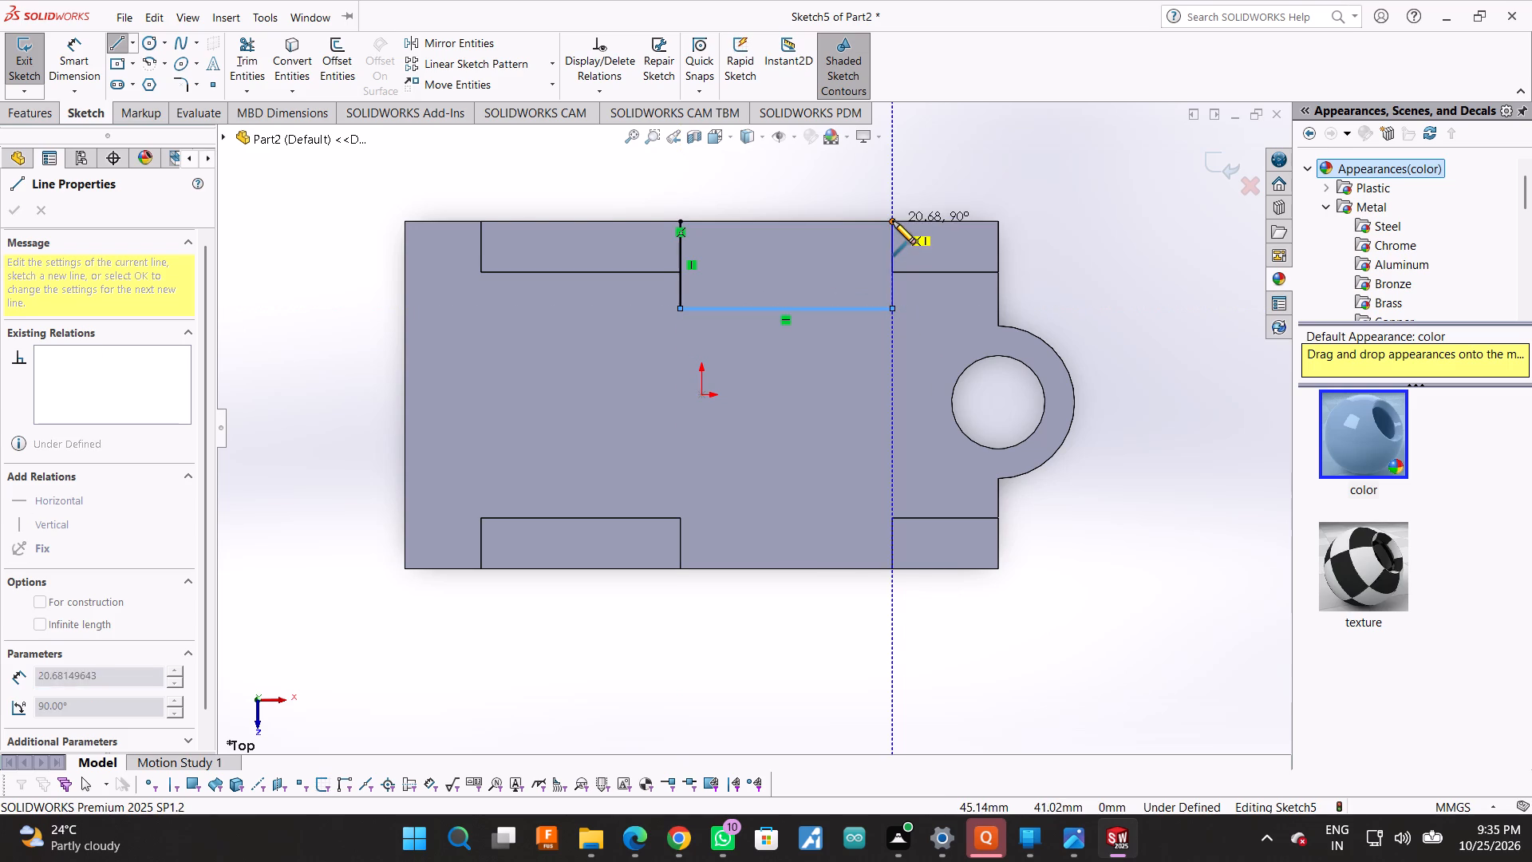
click(893, 221)
click(678, 223)
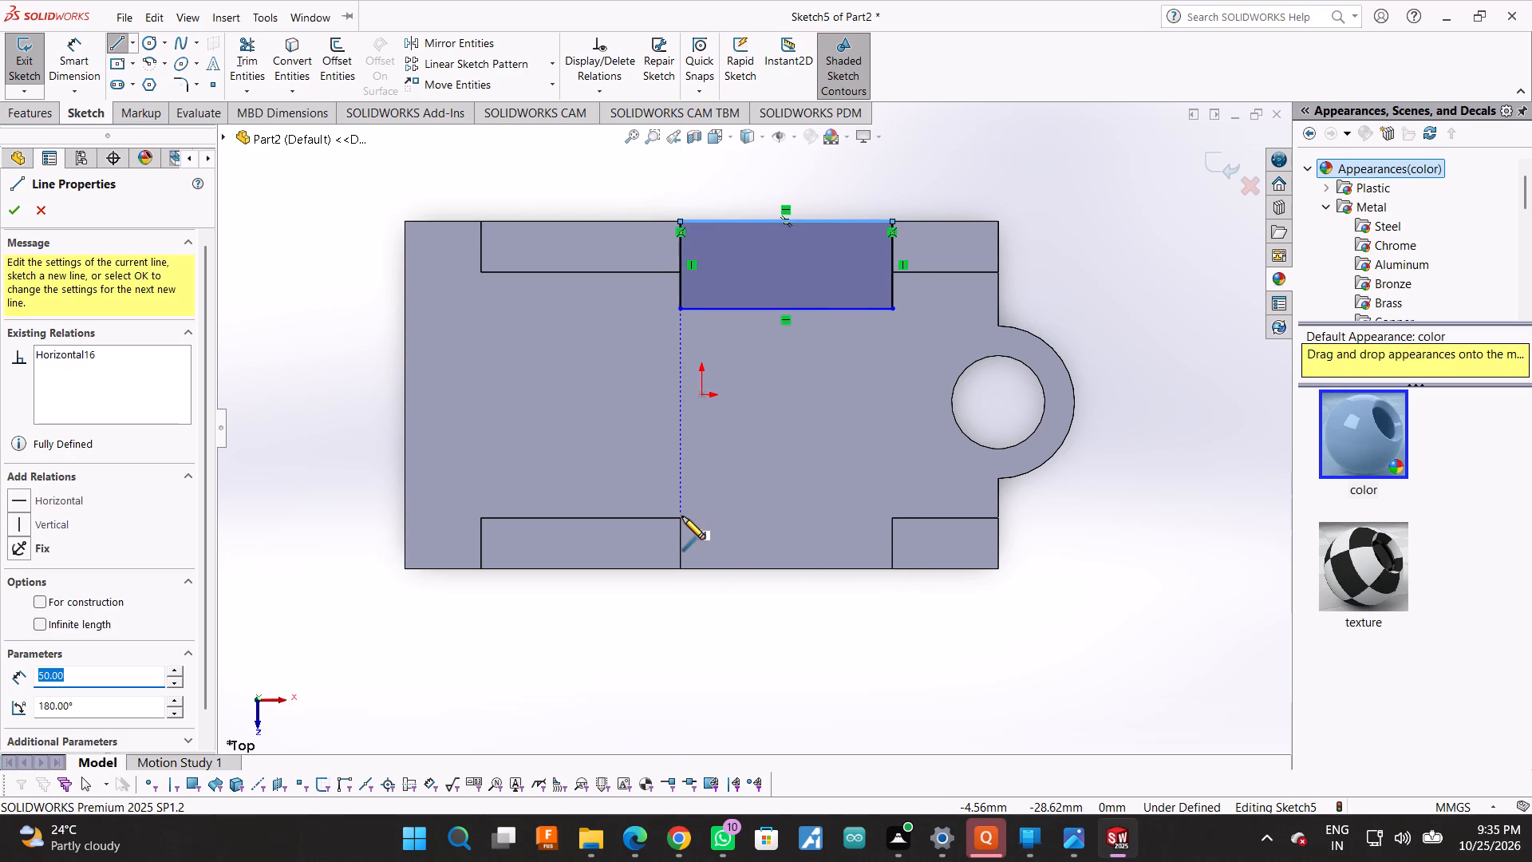
Sketch a closed line rectangle 50 mm long and about 18.4 mm deep in the gap between the lower raised blocks.
click(681, 491)
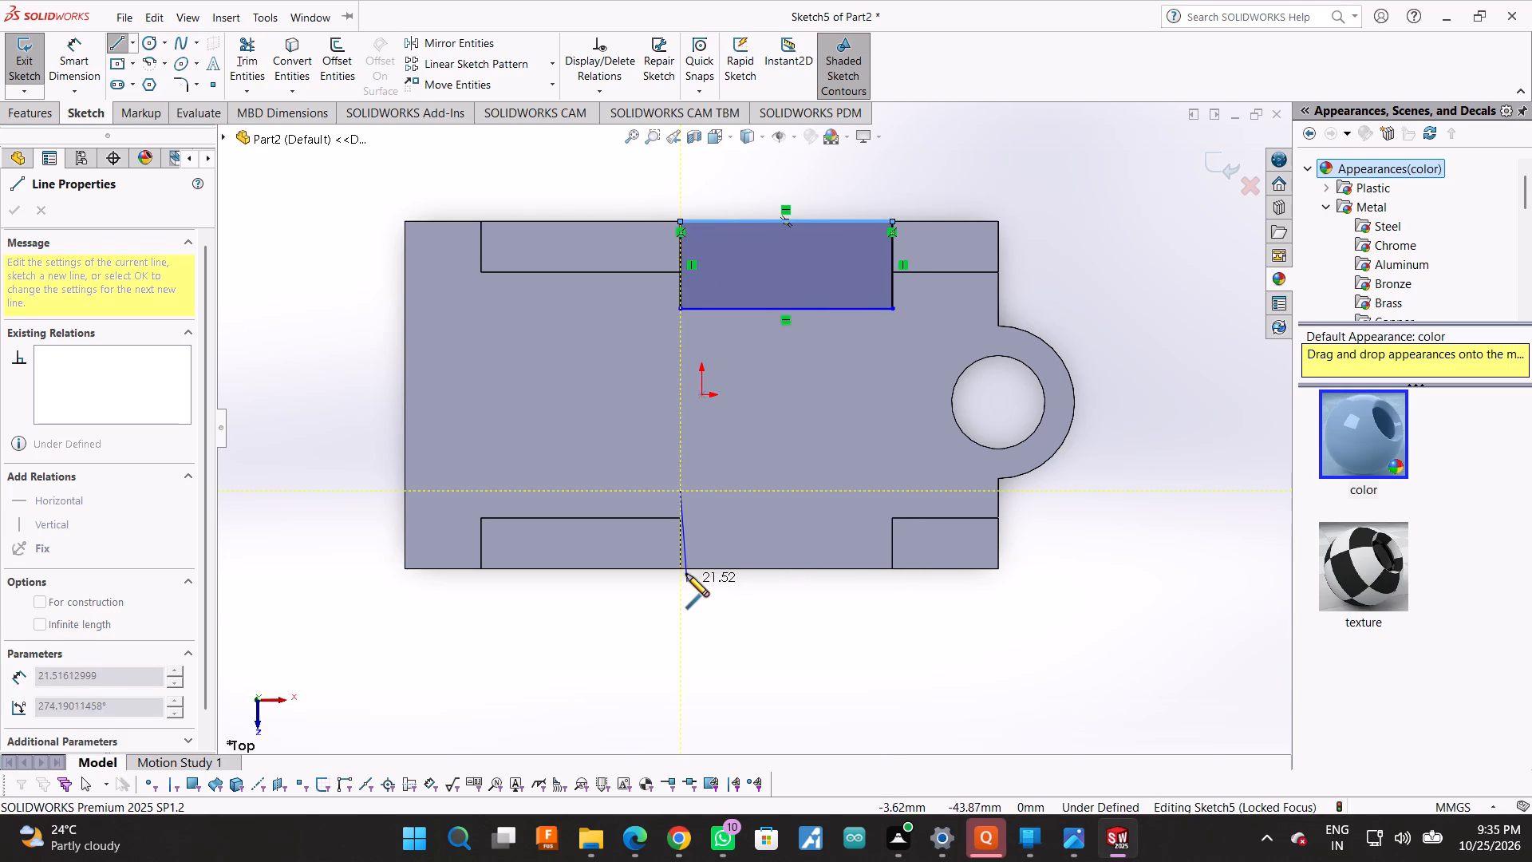
click(680, 570)
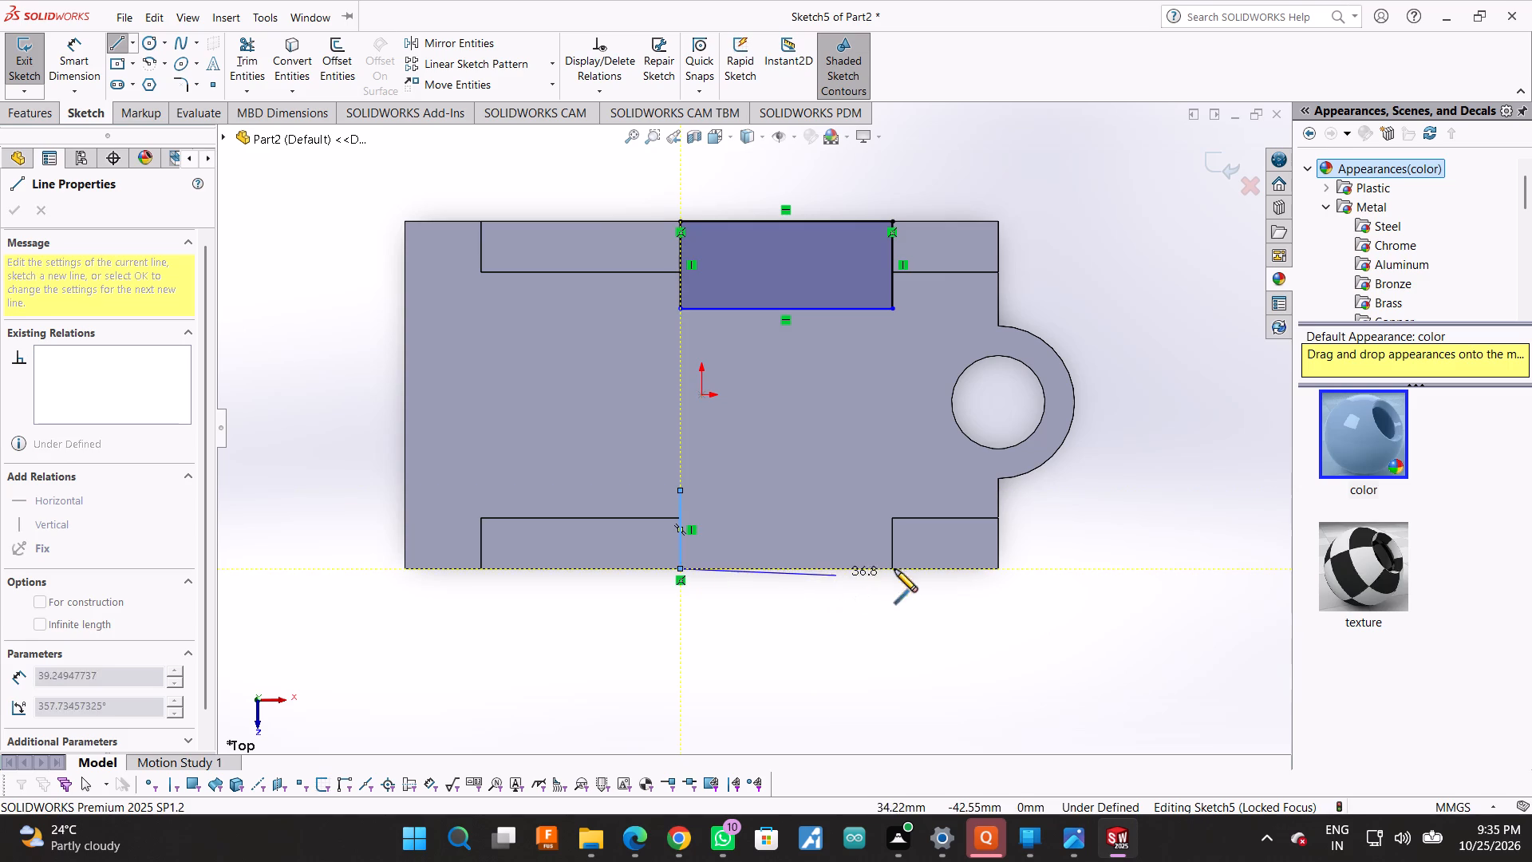
click(890, 571)
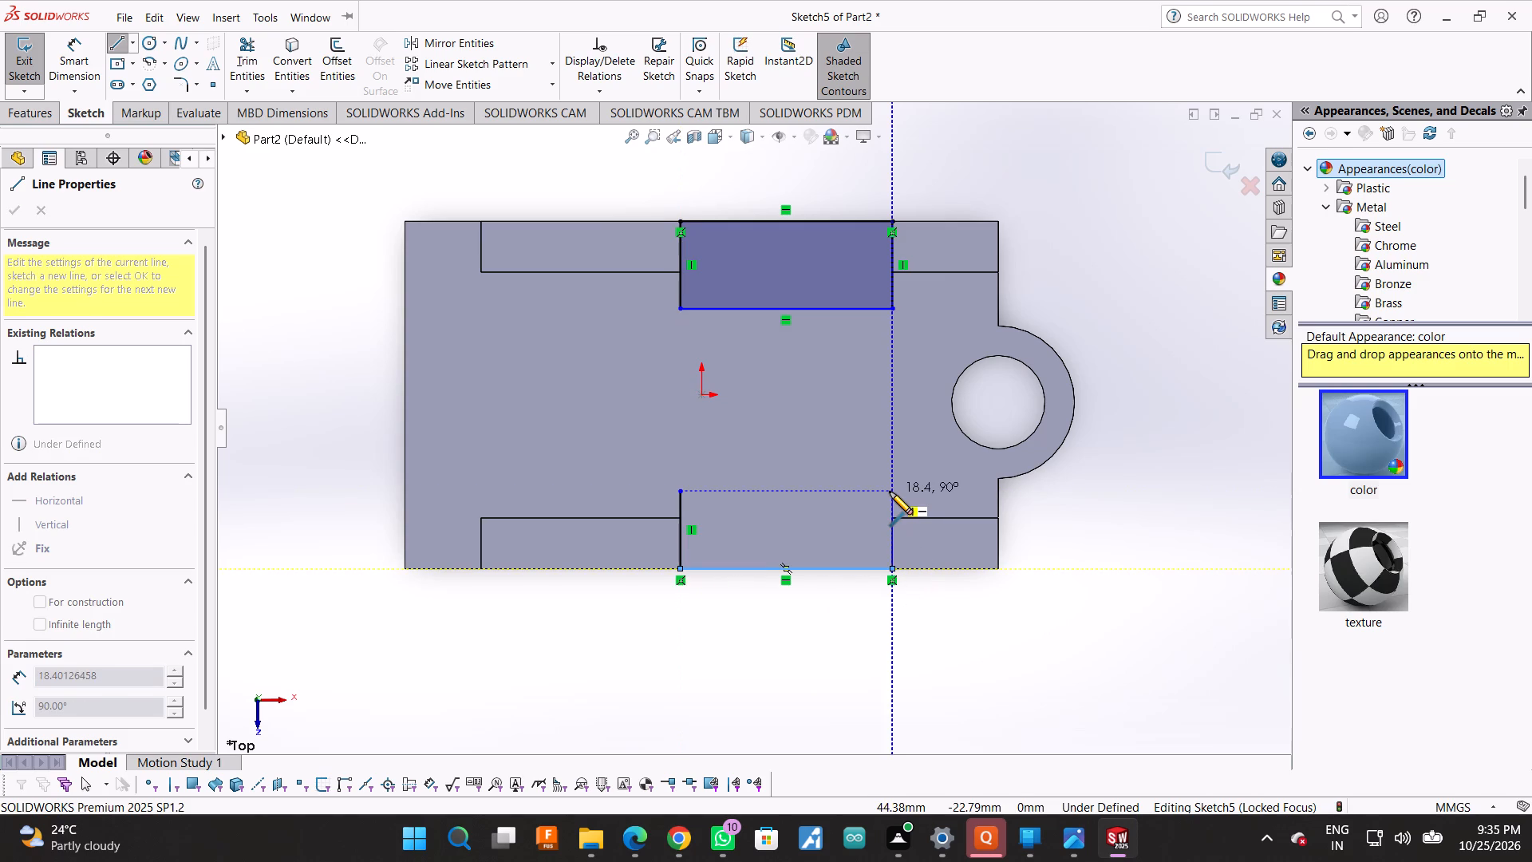
click(890, 492)
click(681, 493)
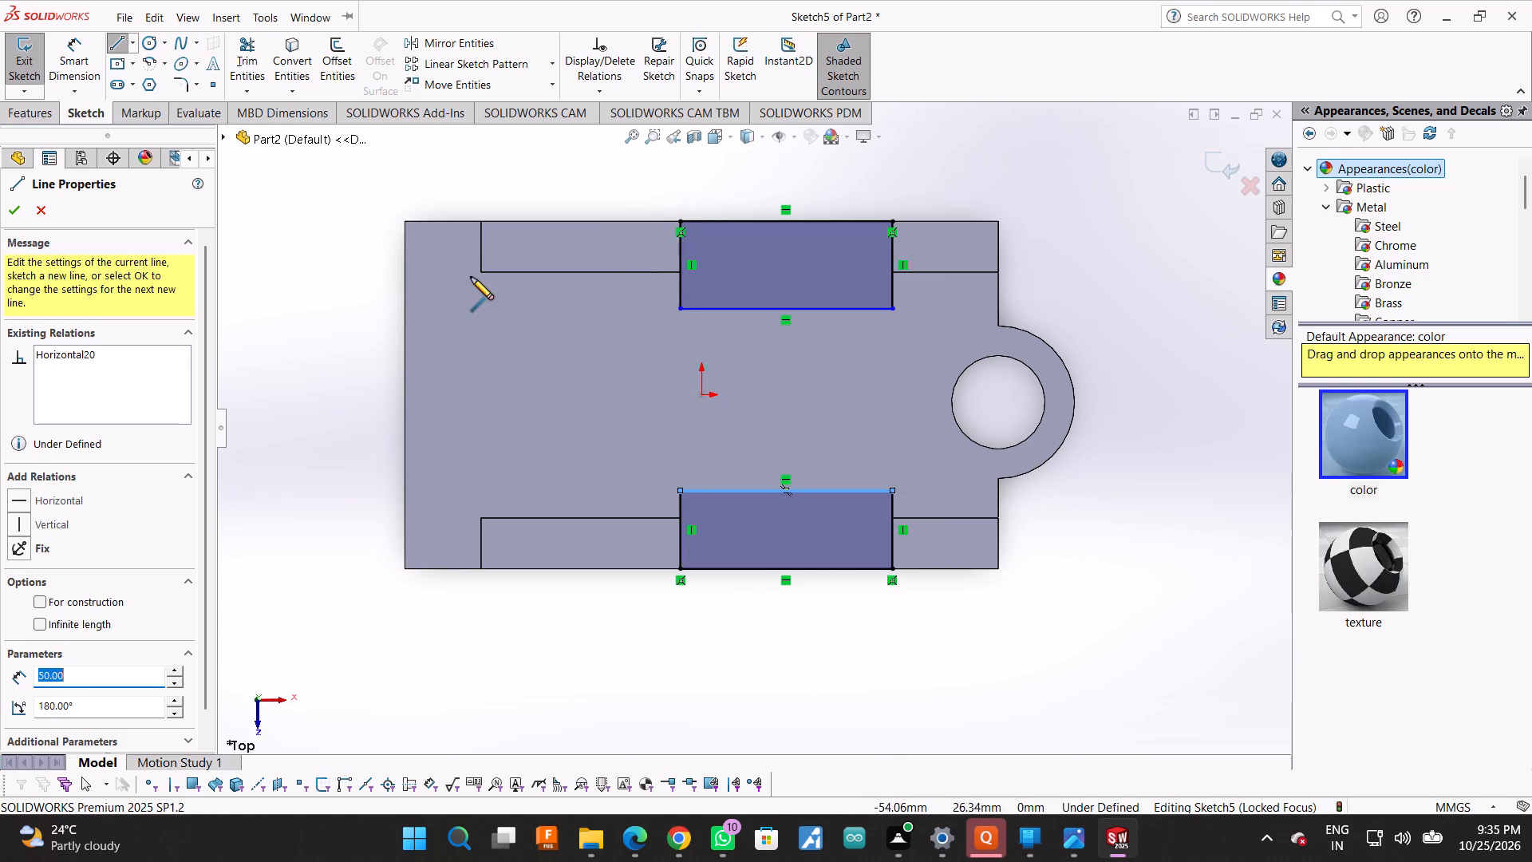
Sketch a closed line rectangle 18 x 82 mm over the end strip opposite the lug.
click(480, 222)
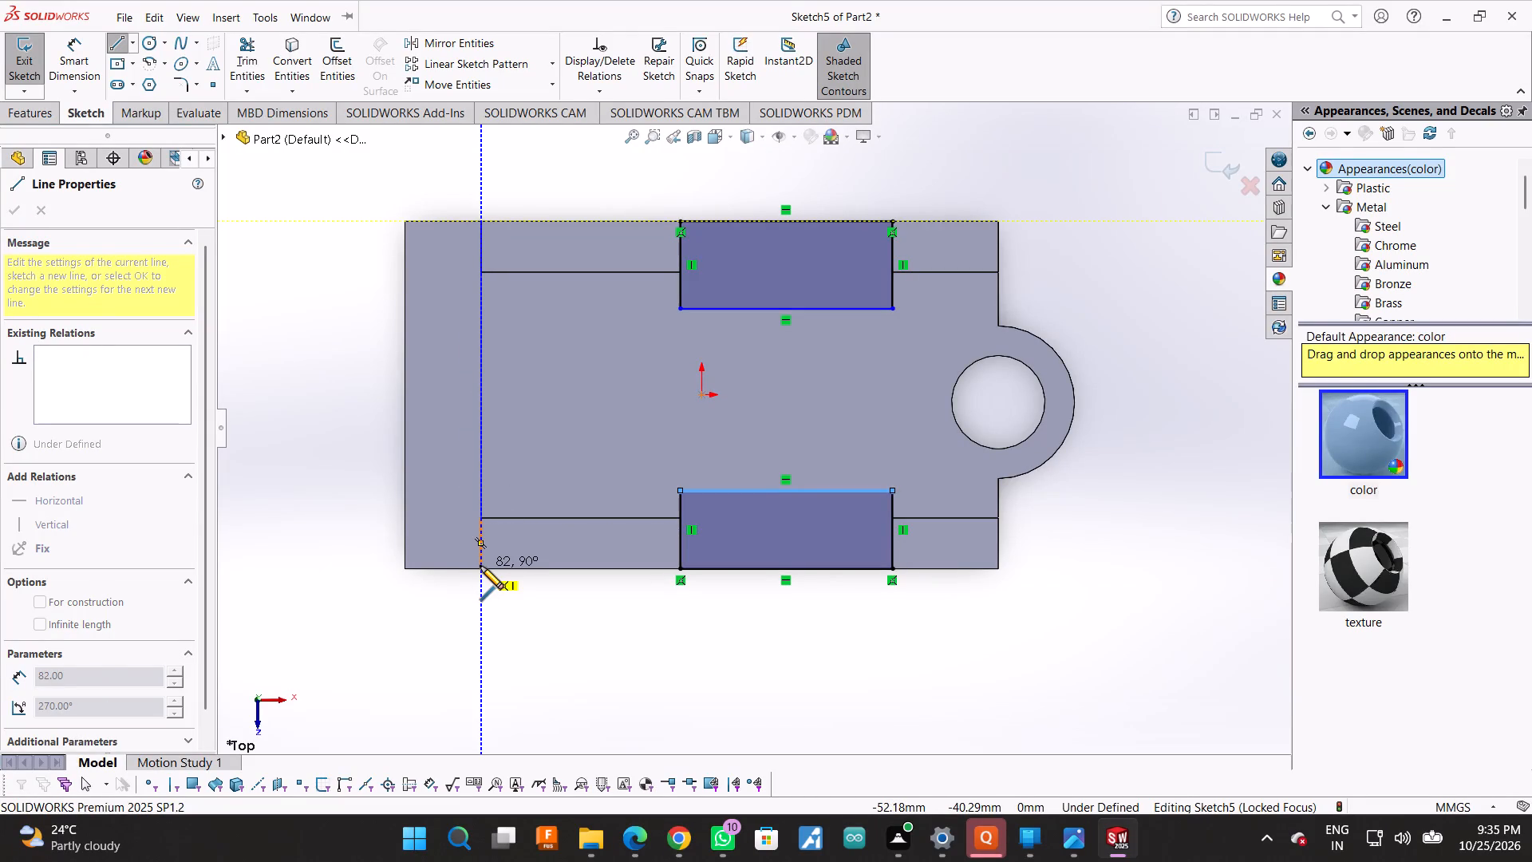
click(480, 566)
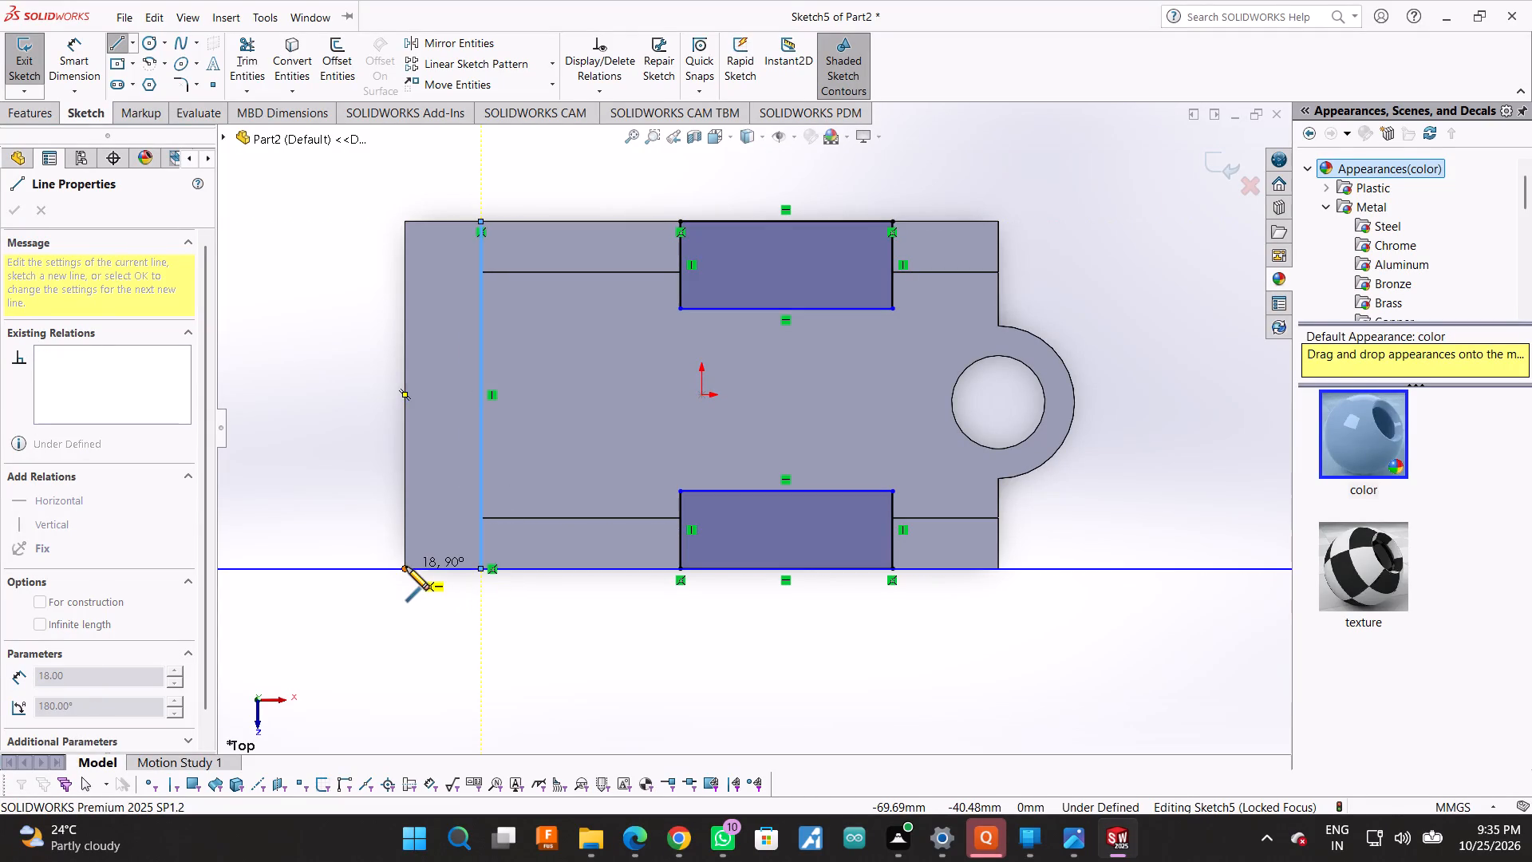
click(406, 567)
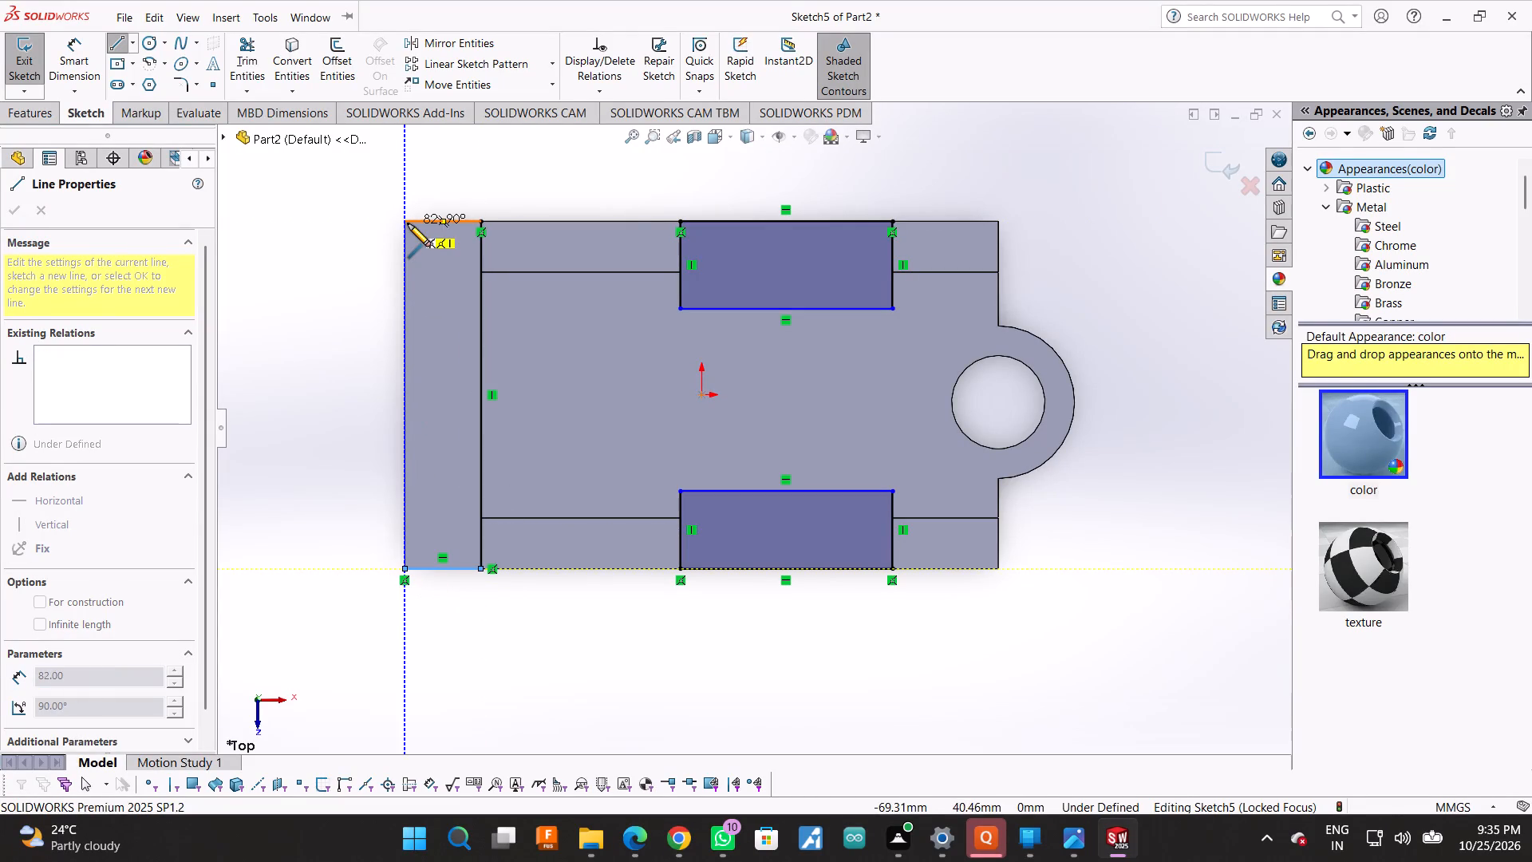
click(408, 223)
click(480, 219)
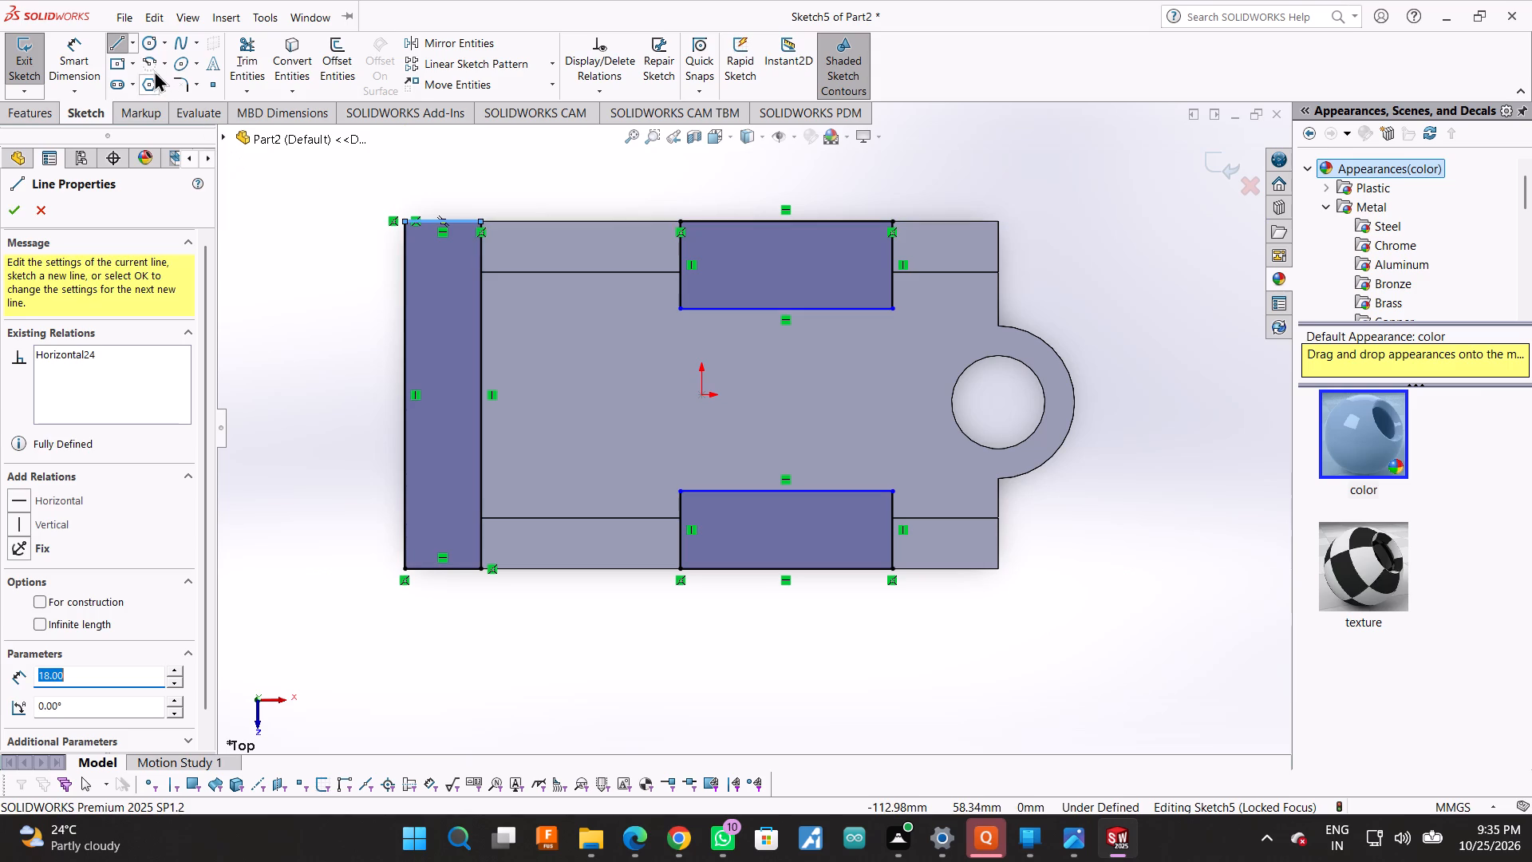
click(14, 207)
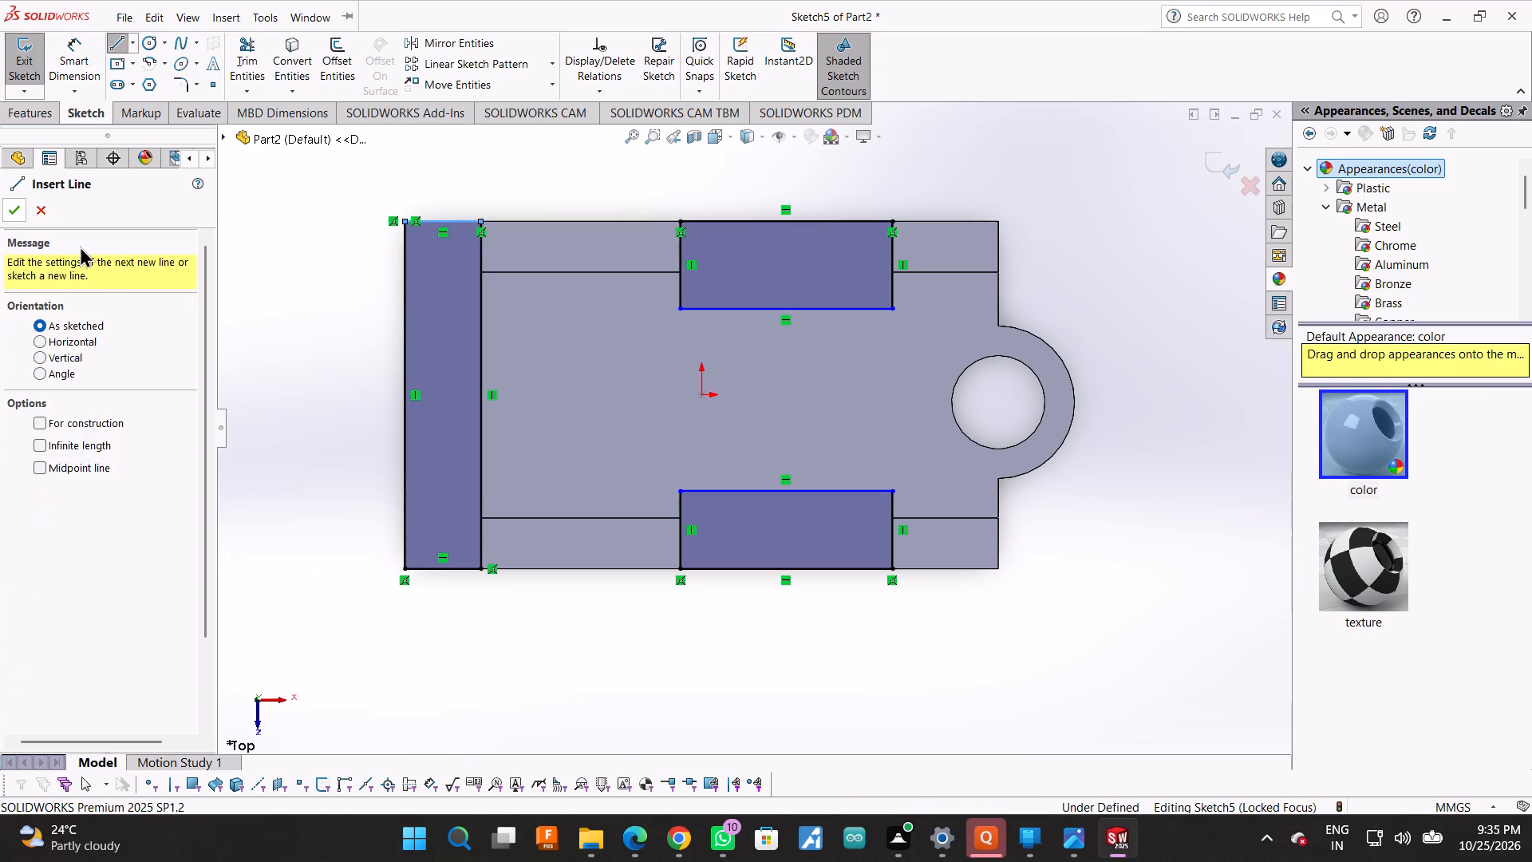
Dimension the upper rectangle's depth along its lug-side edge and set it to 22 mm.
click(69, 56)
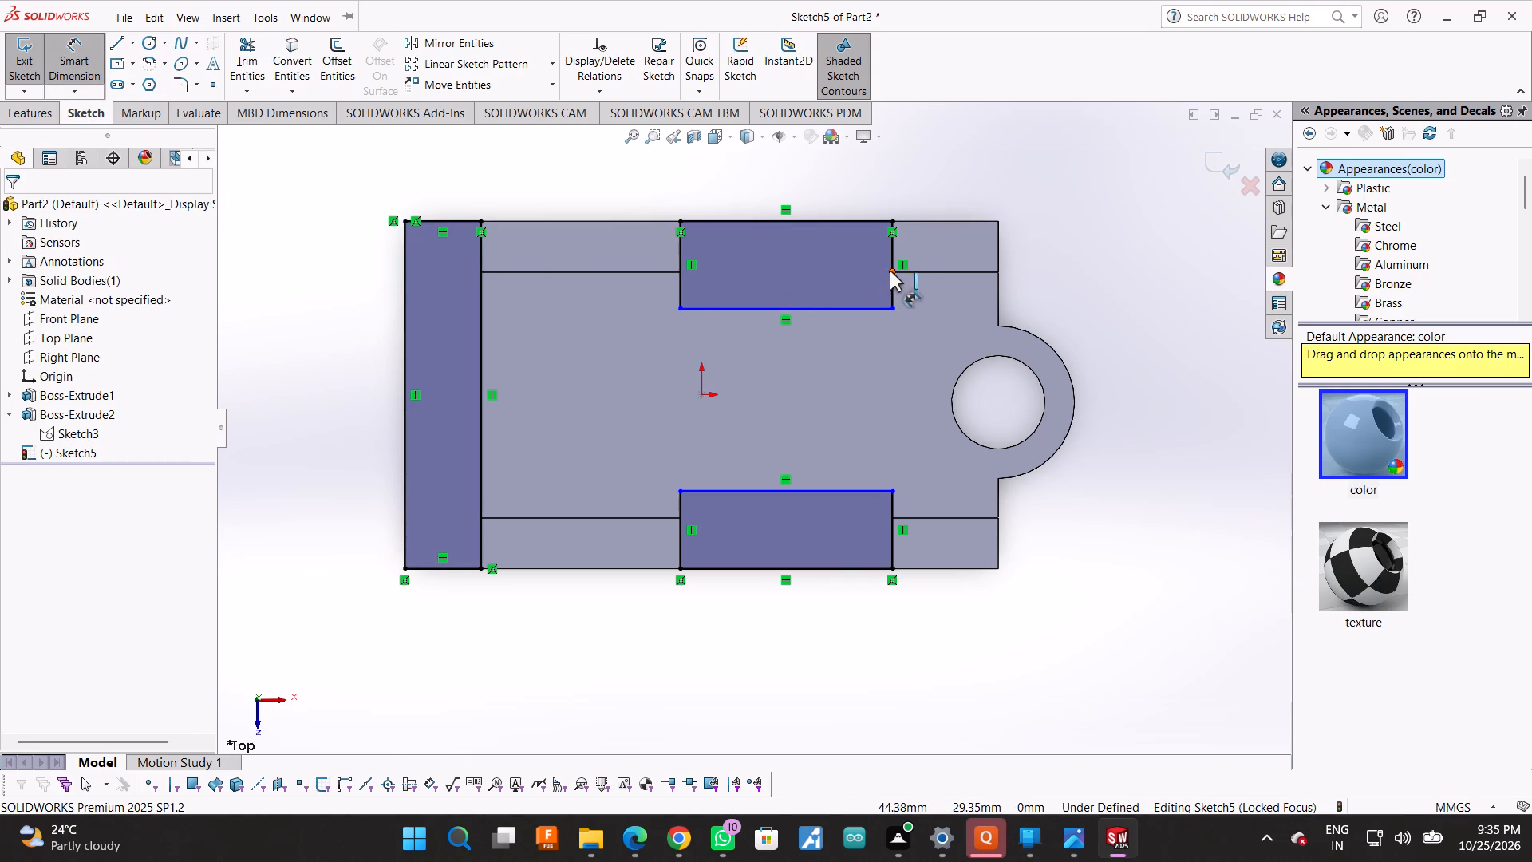
click(889, 291)
click(1080, 285)
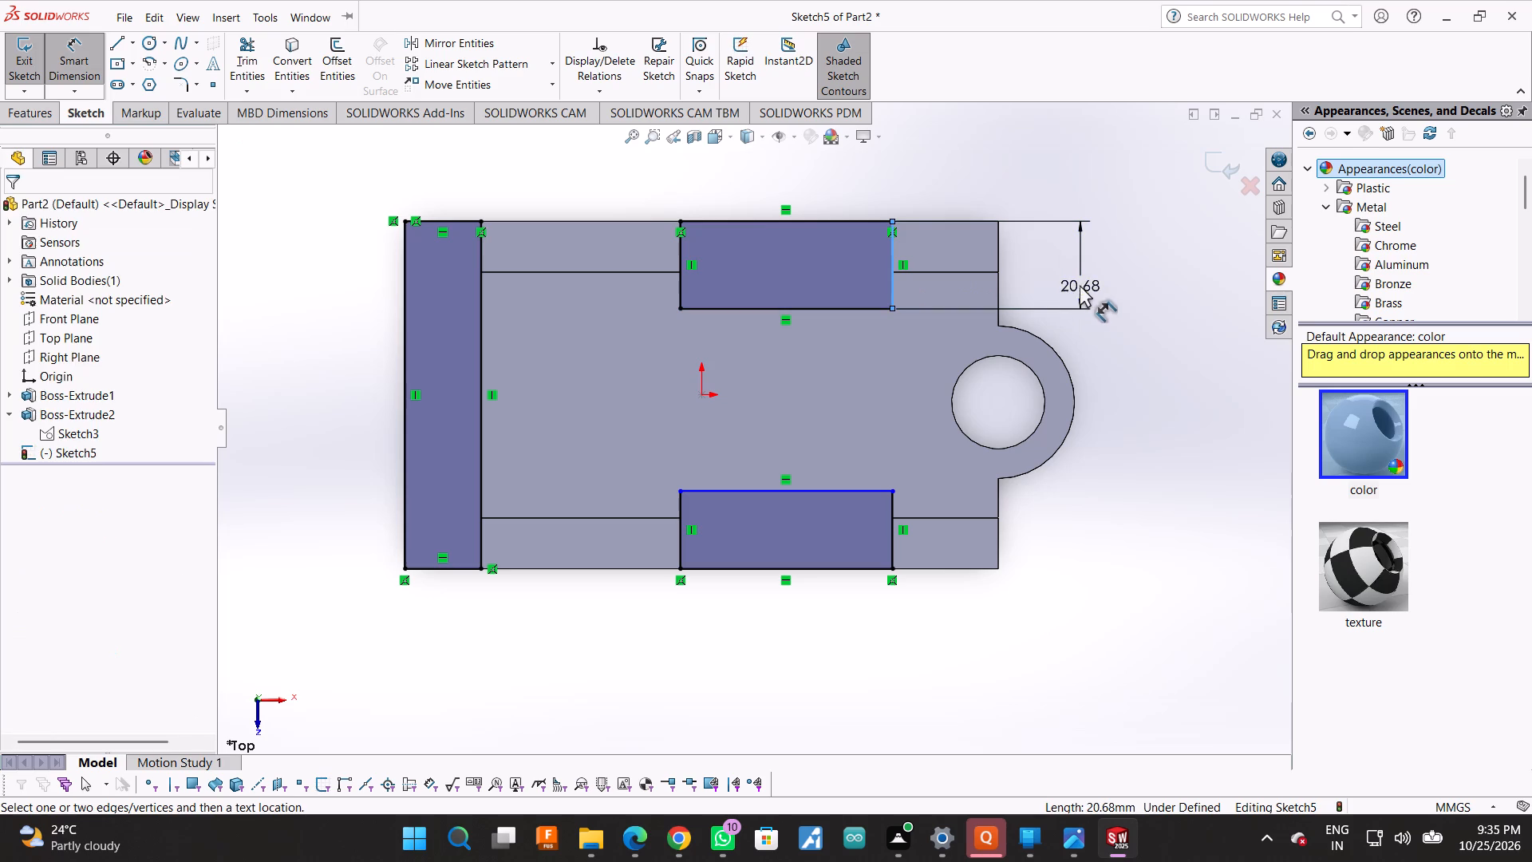
text(22)
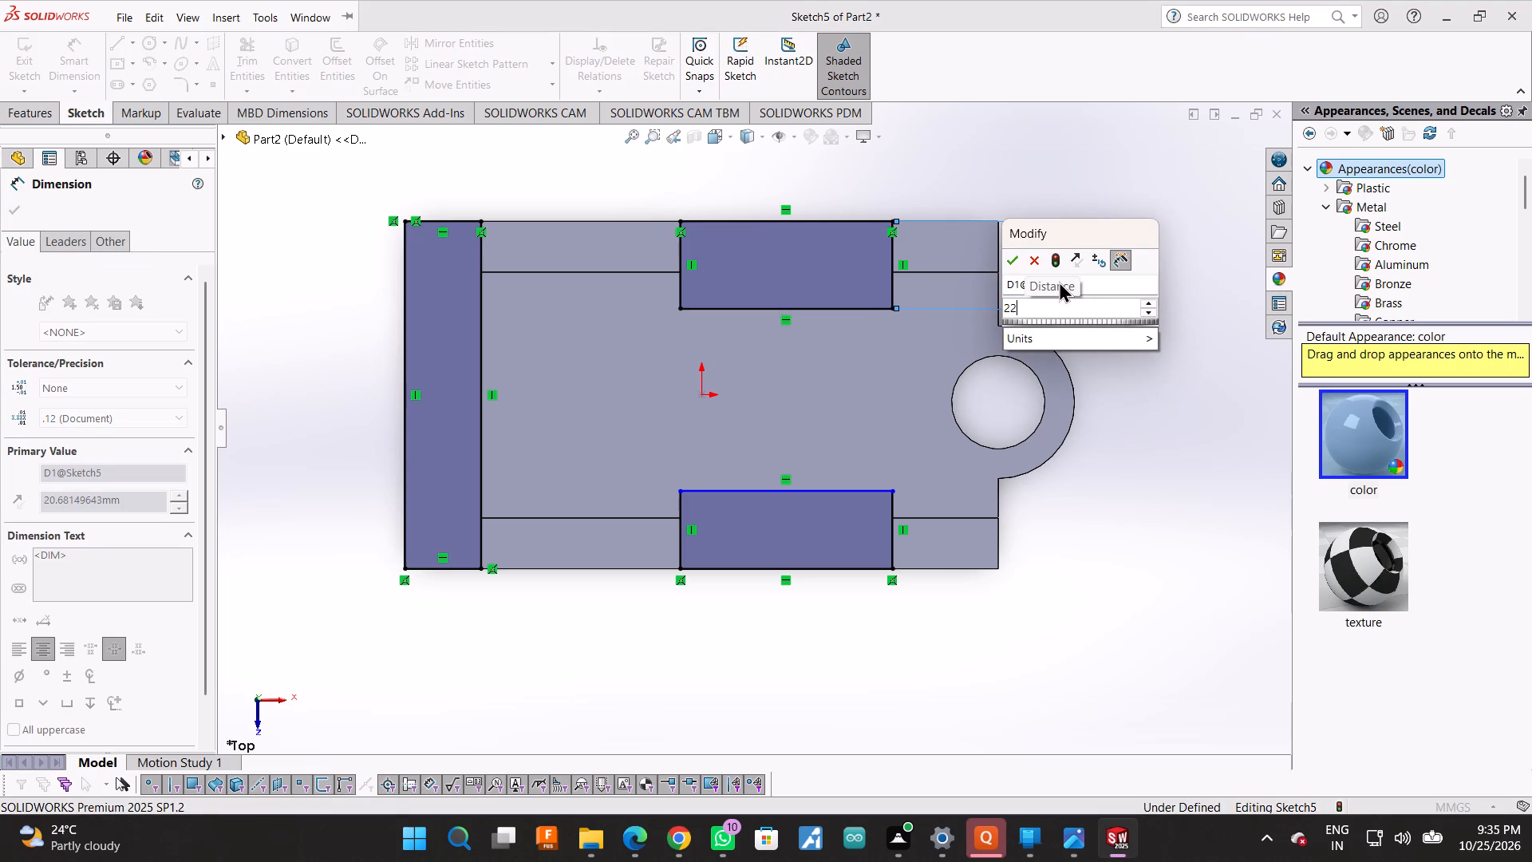
key(Return)
key(backslash)
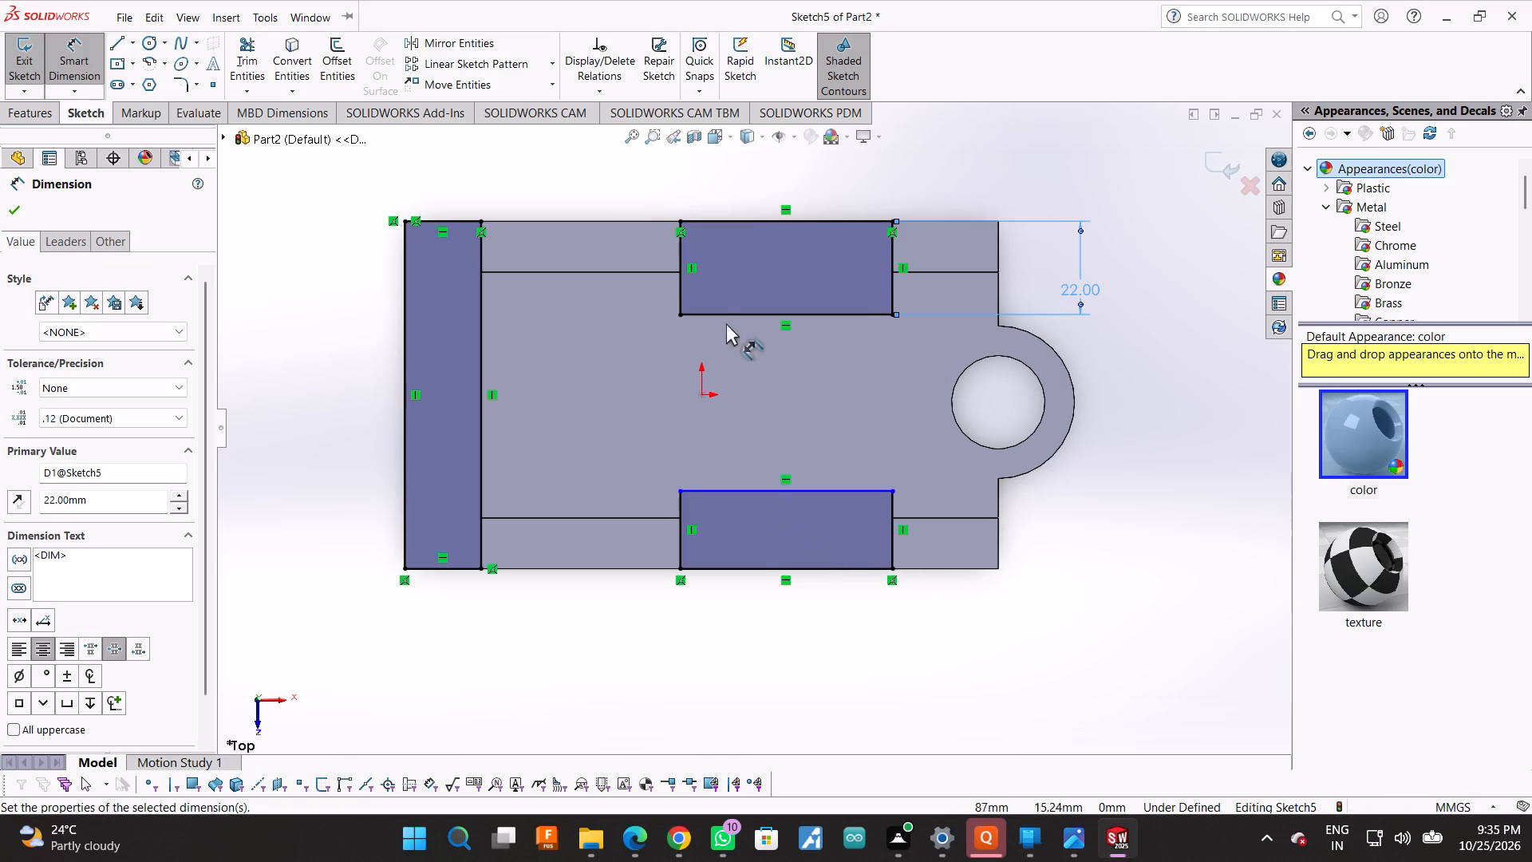
Add a driven dimension to the upper rectangle's depth edge farthest from the lug.
click(681, 286)
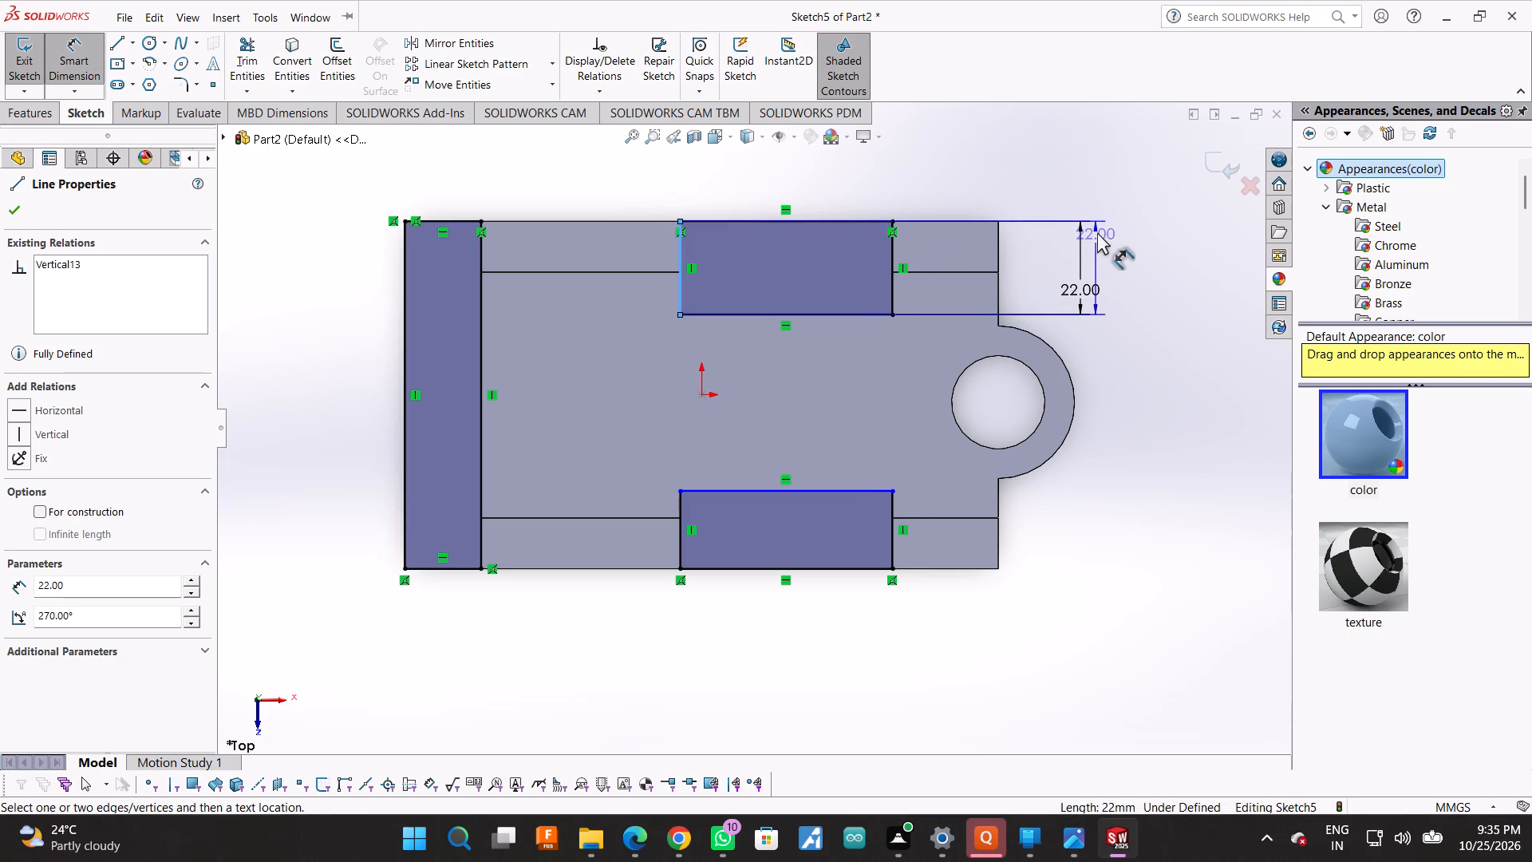
click(1111, 227)
click(857, 401)
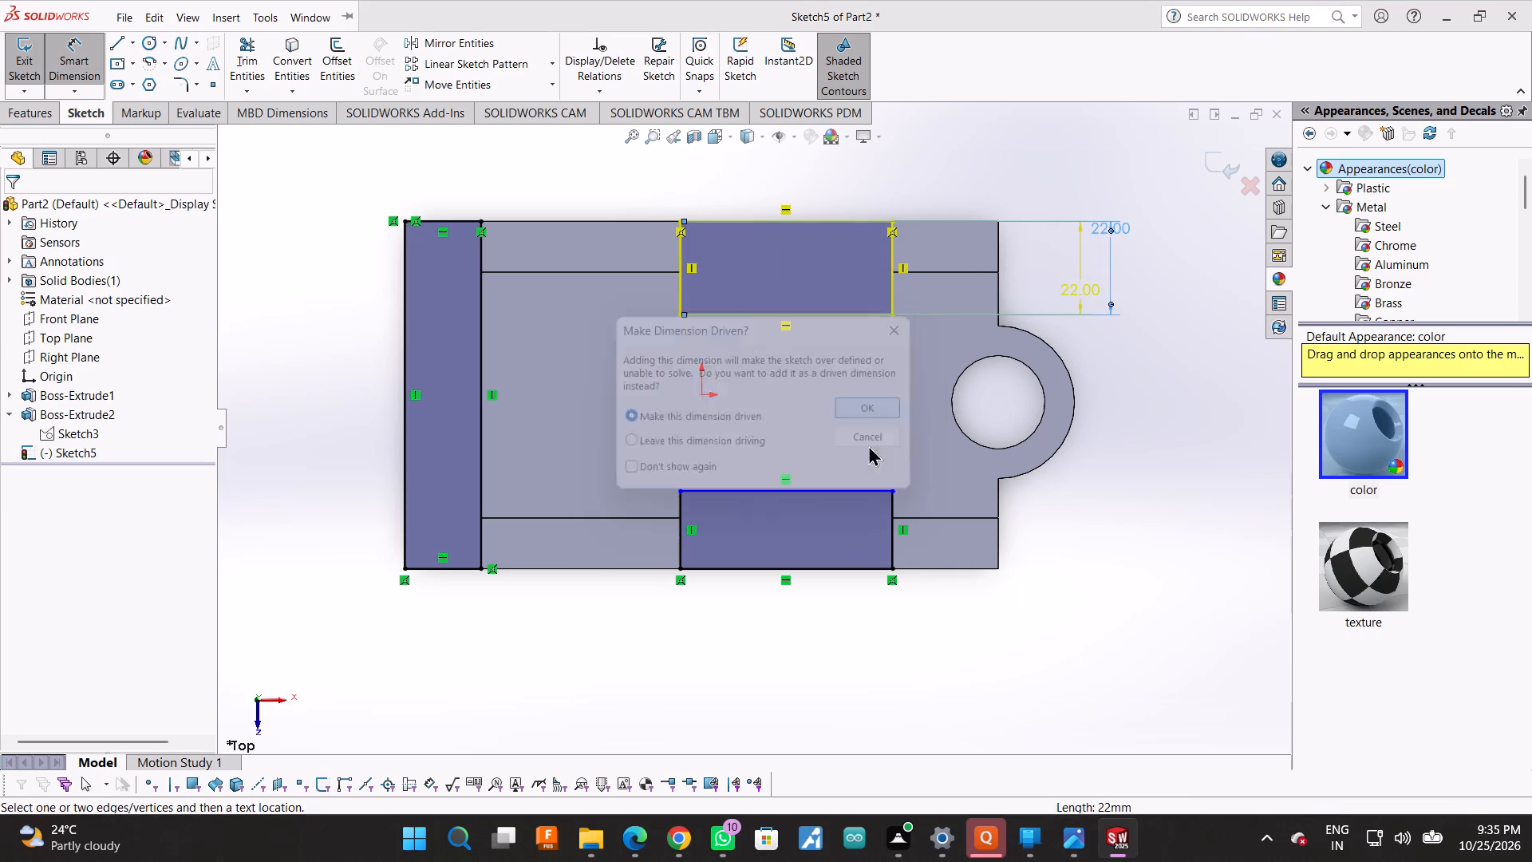
Dimension the lower rectangle's depth and set it to 22 mm.
click(896, 548)
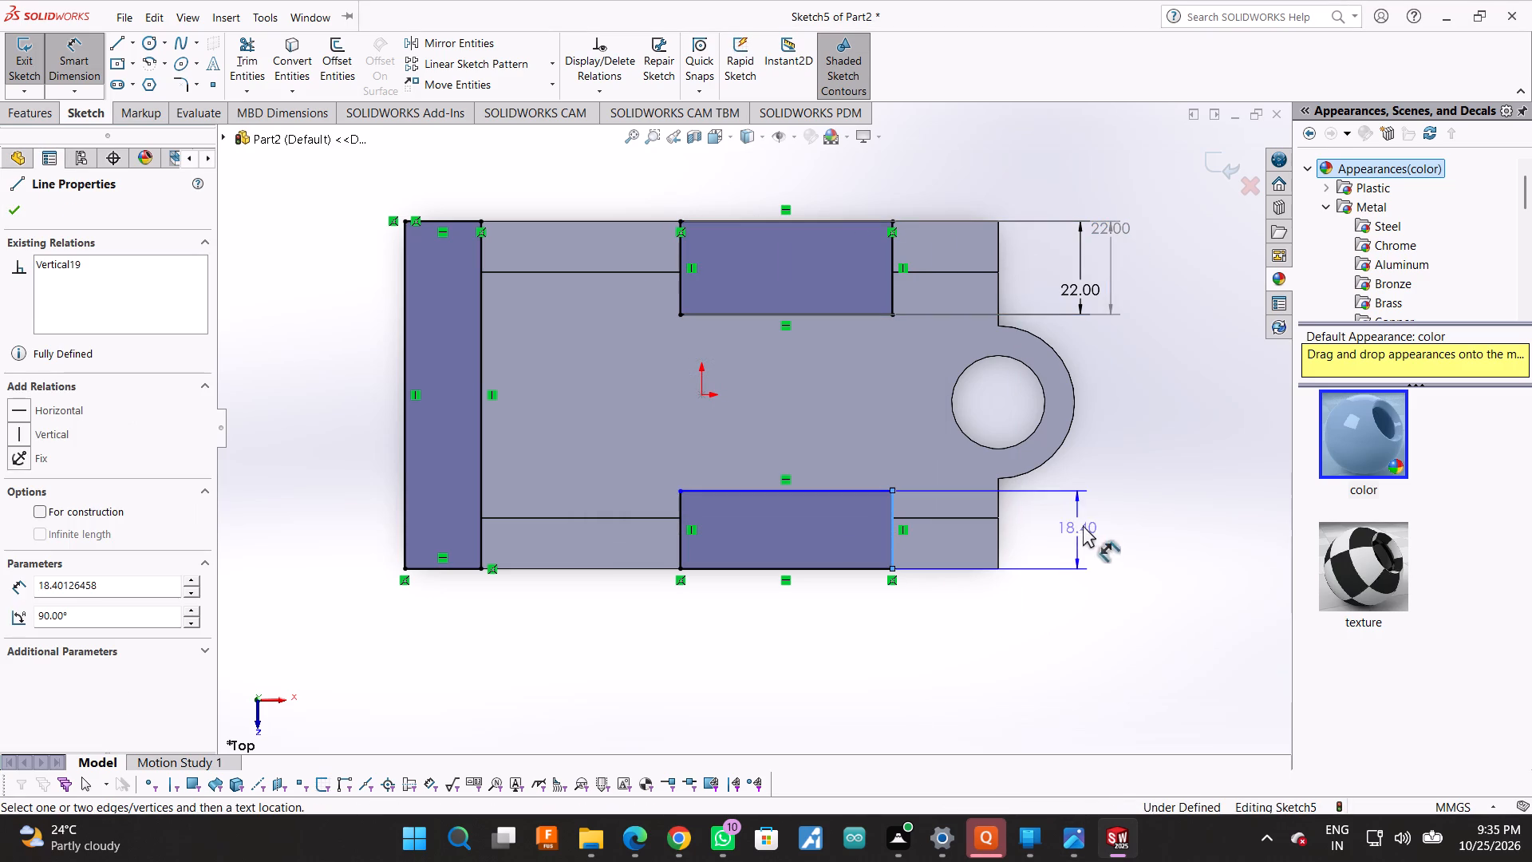
click(1131, 518)
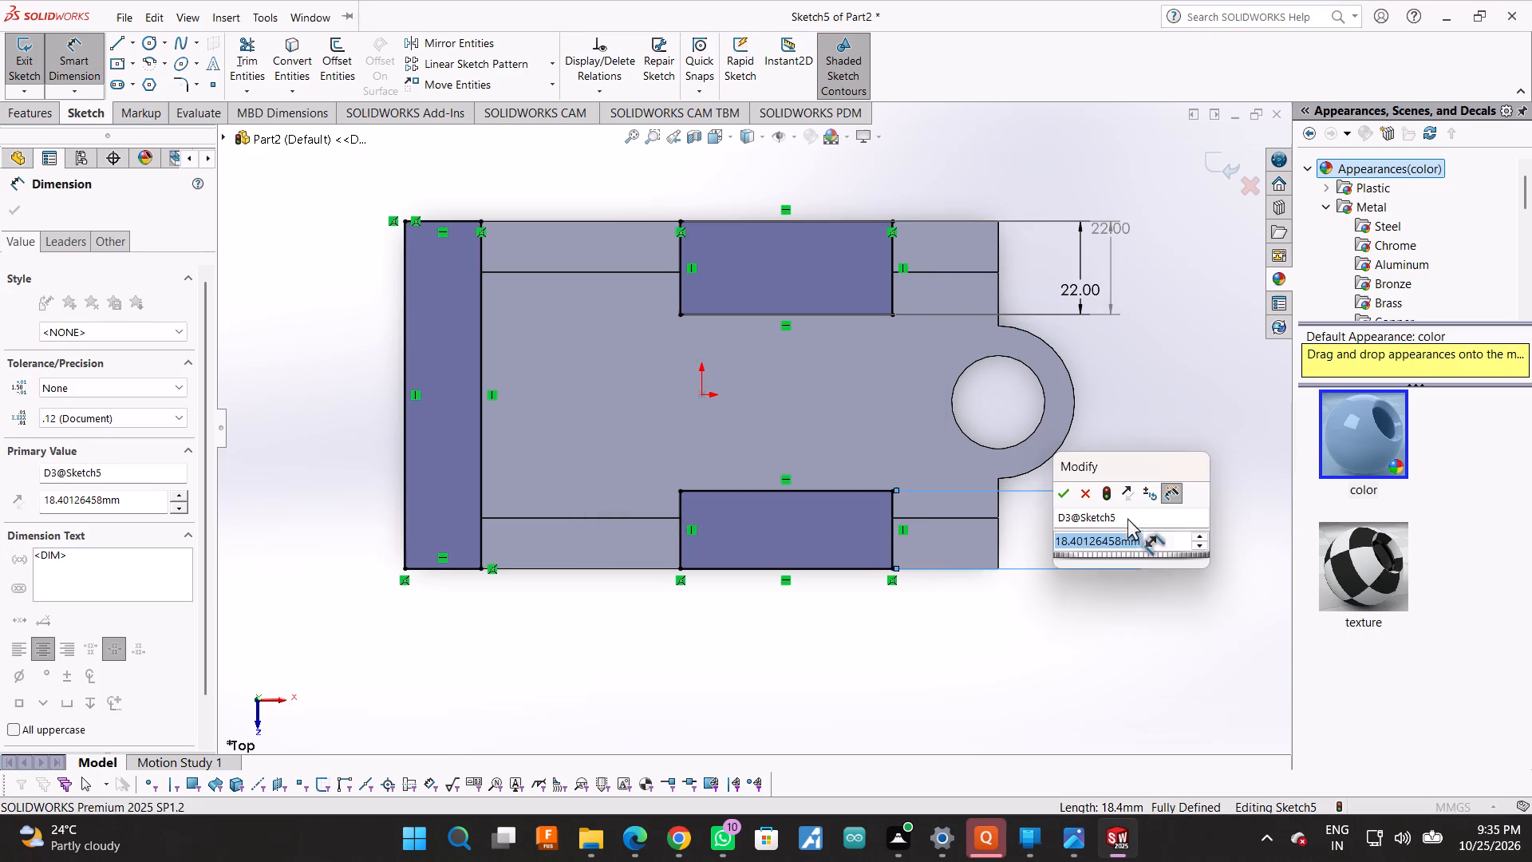
text(22)
key(Return)
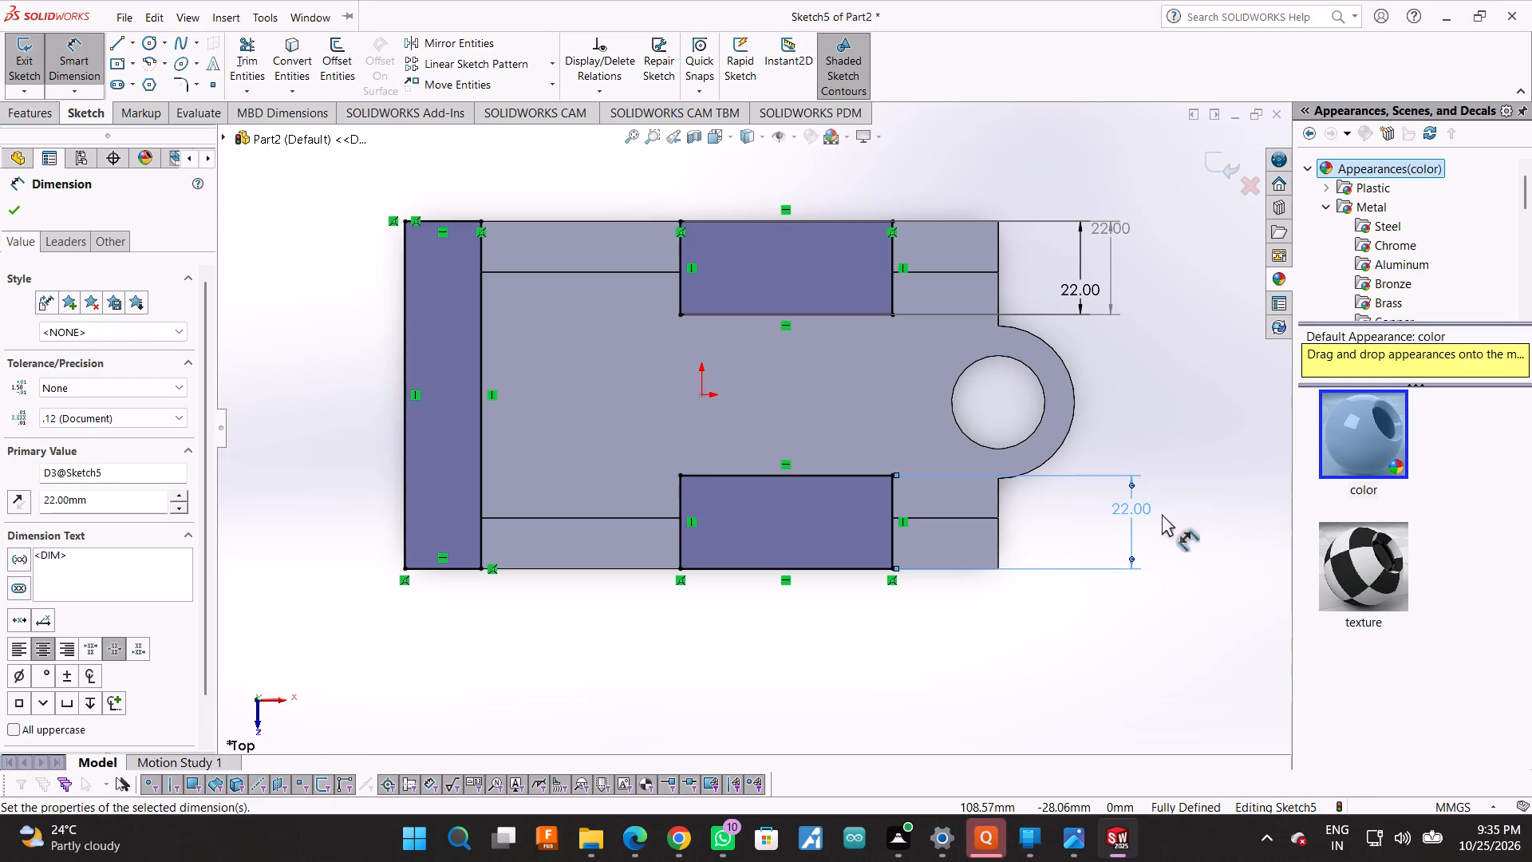
Add a driven dimension for the end strip's width along its lower edge.
click(460, 572)
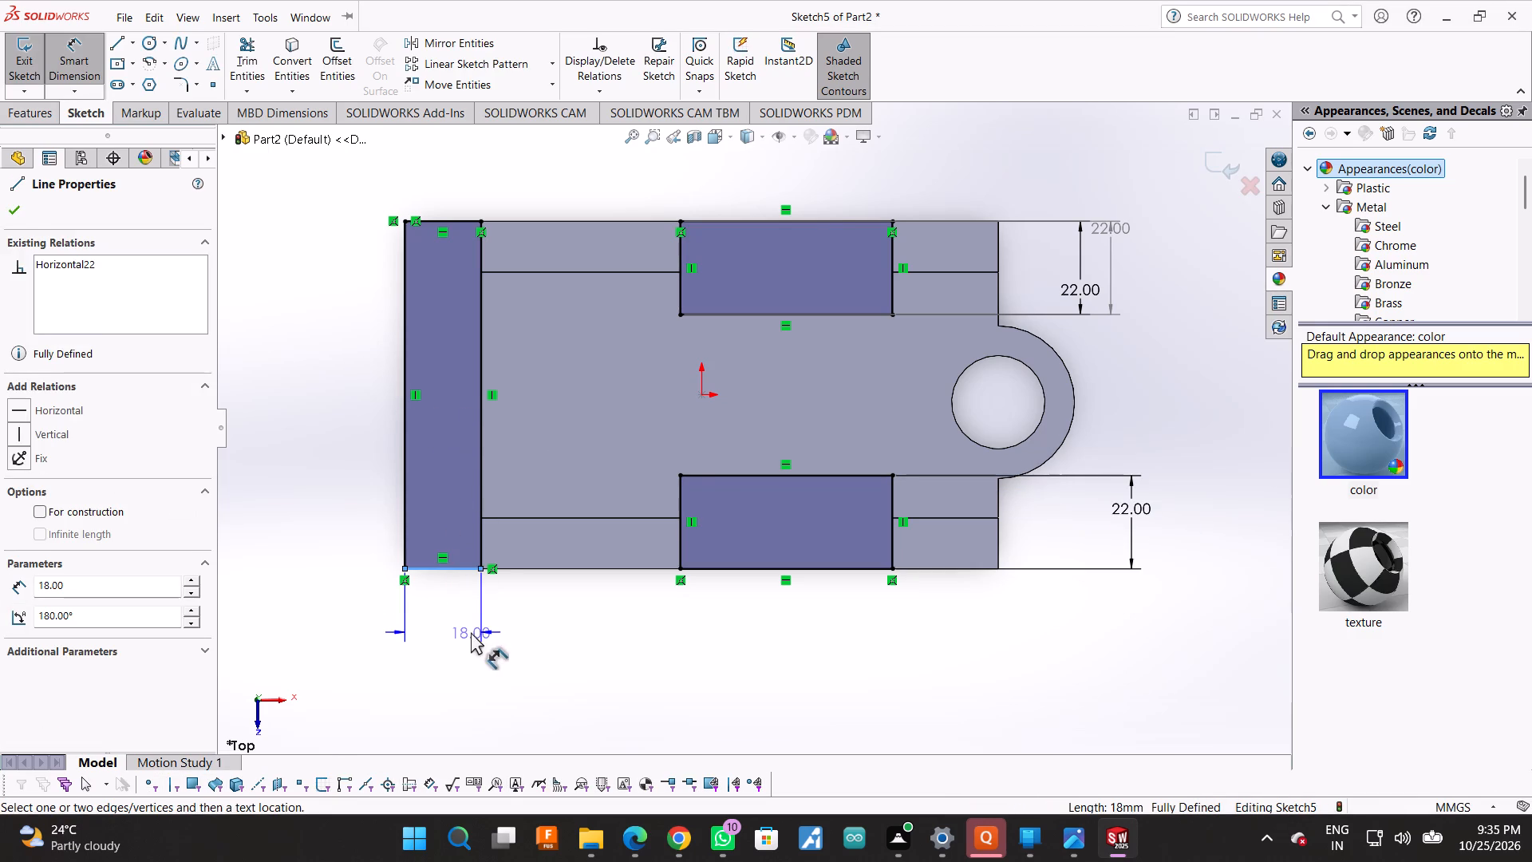
click(471, 632)
click(848, 401)
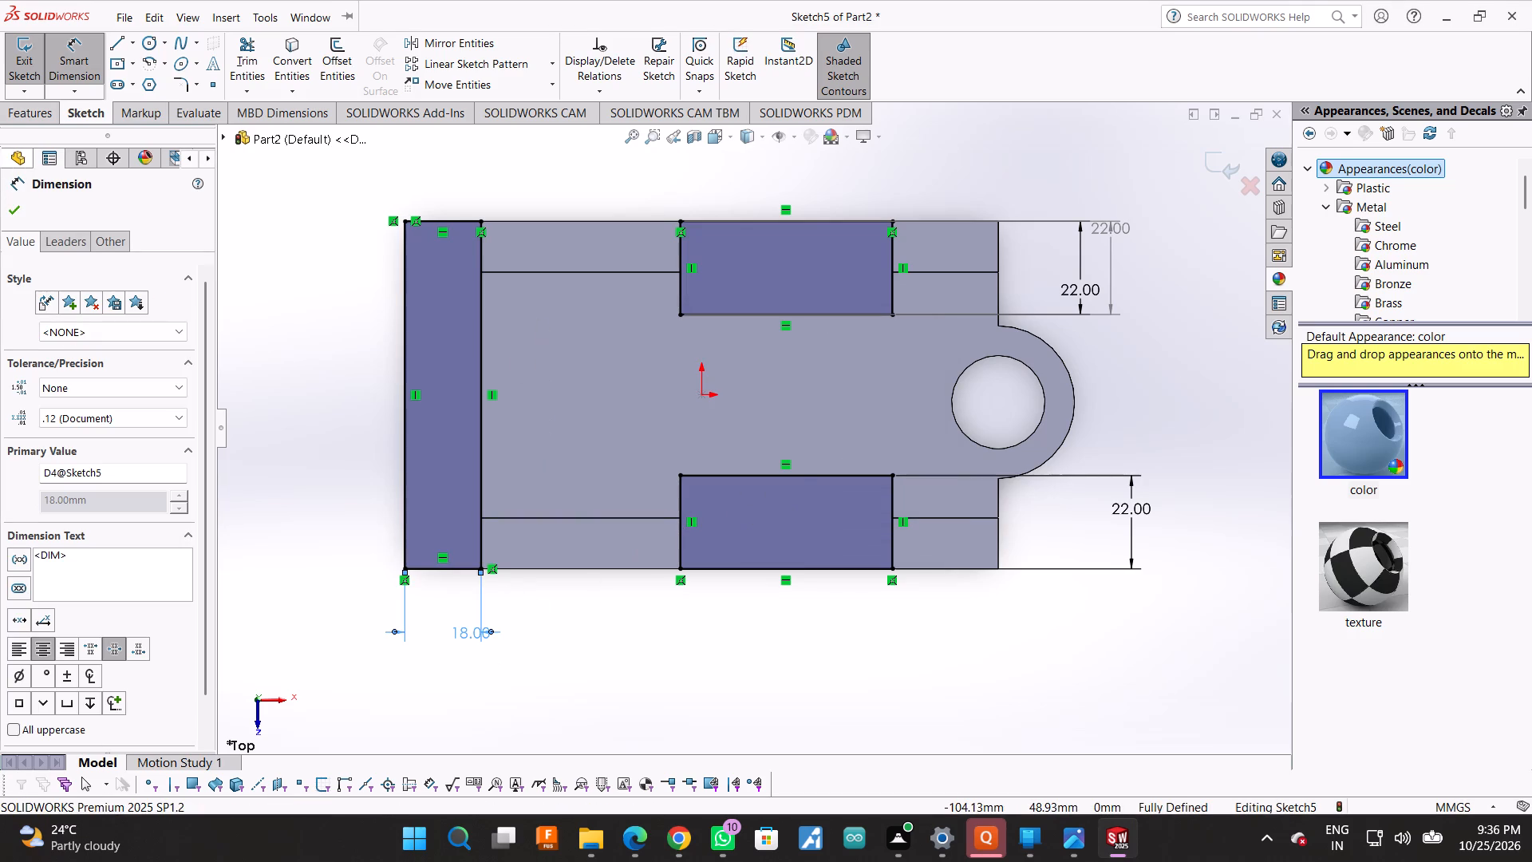
click(15, 203)
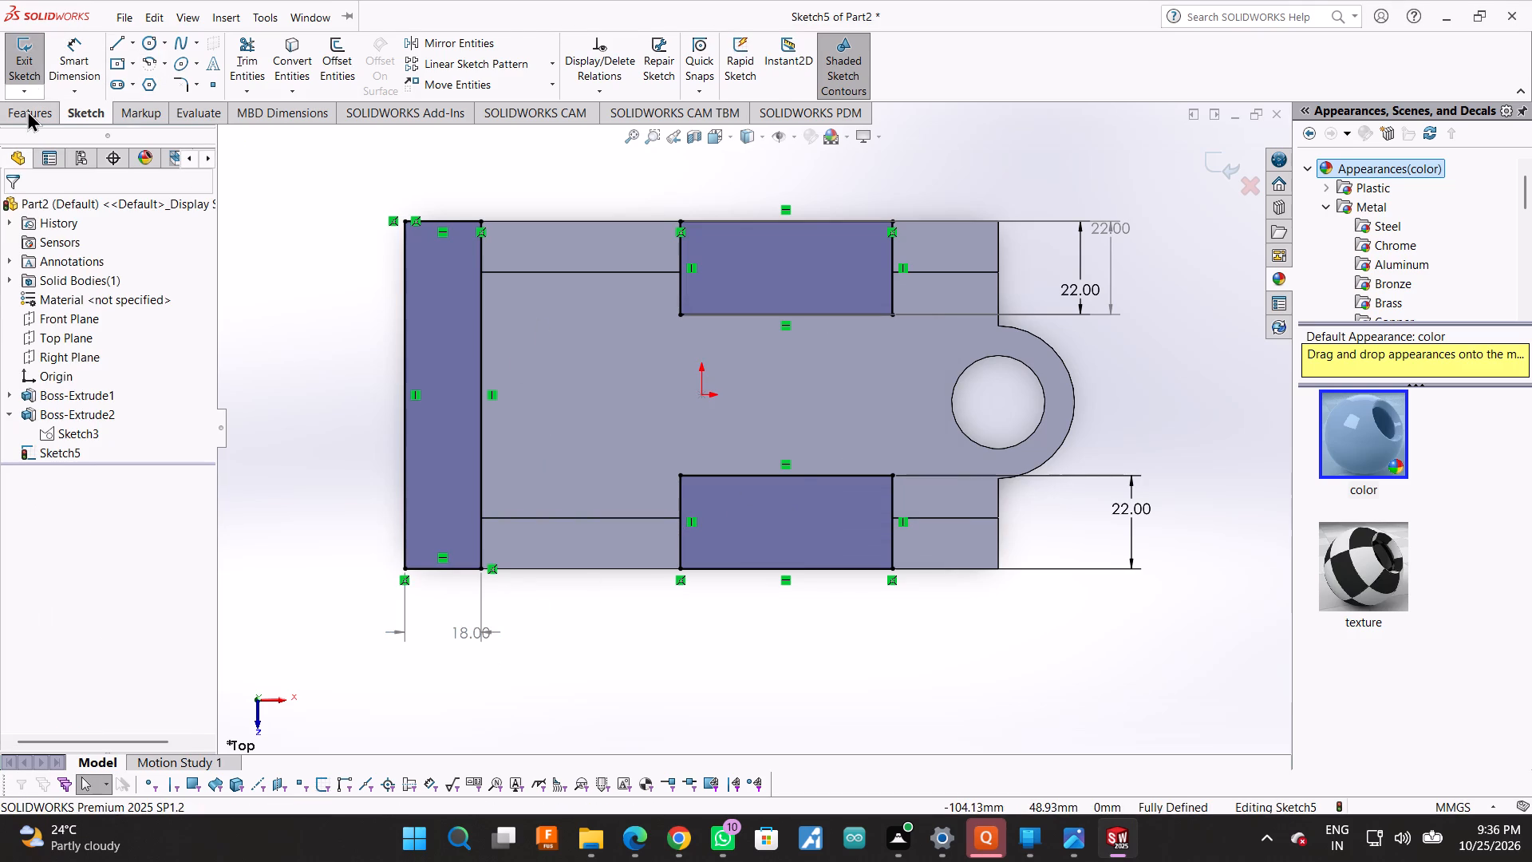
Extrude the two side rectangles and the end strip as a blind boss 50 mm high, merged with the base.
click(27, 110)
click(30, 55)
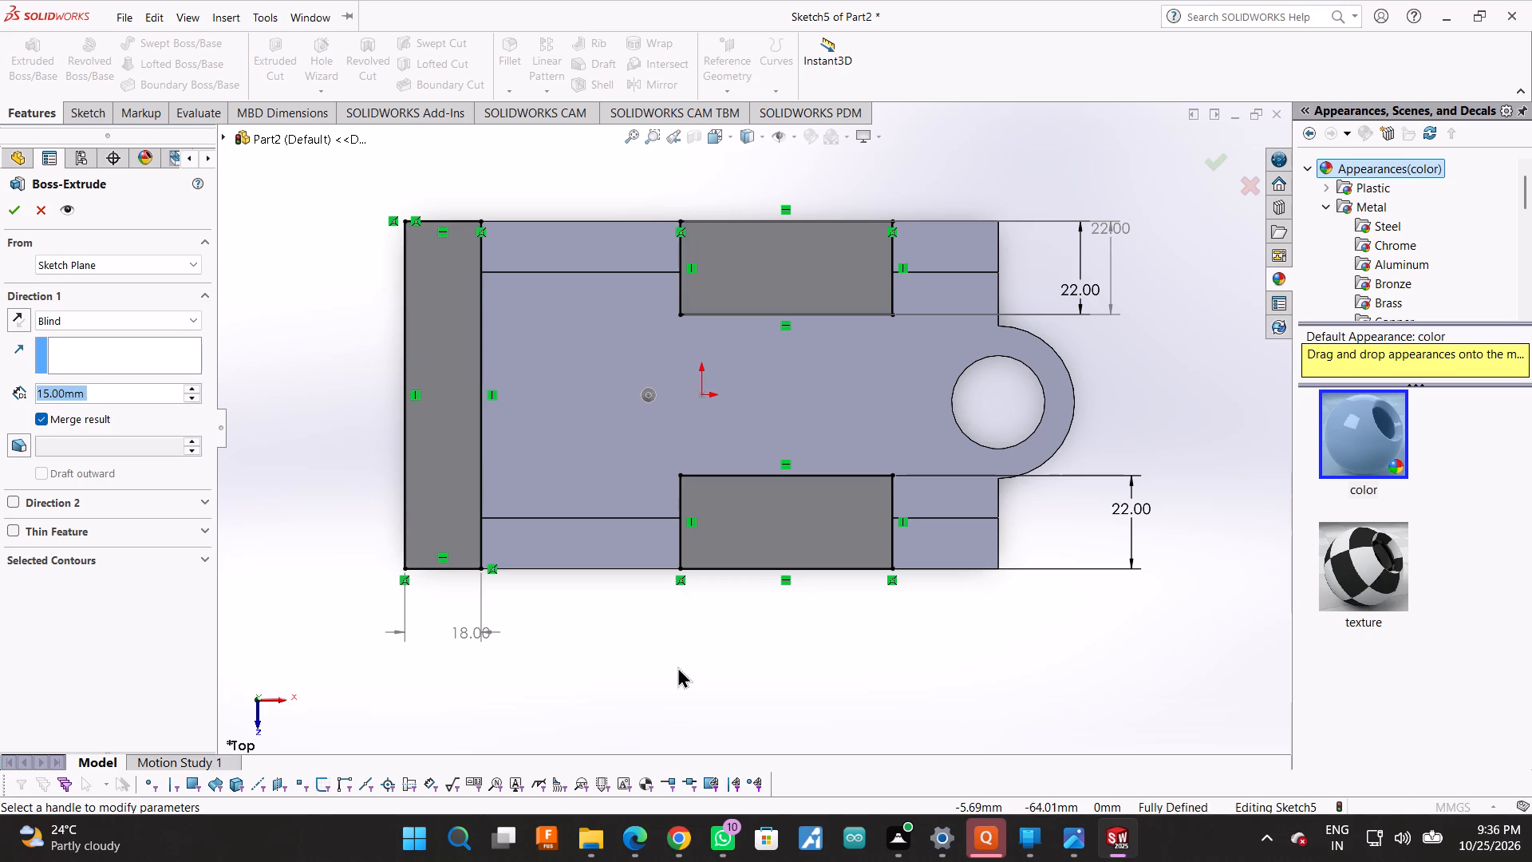
middle_drag(677, 666, 645, 498)
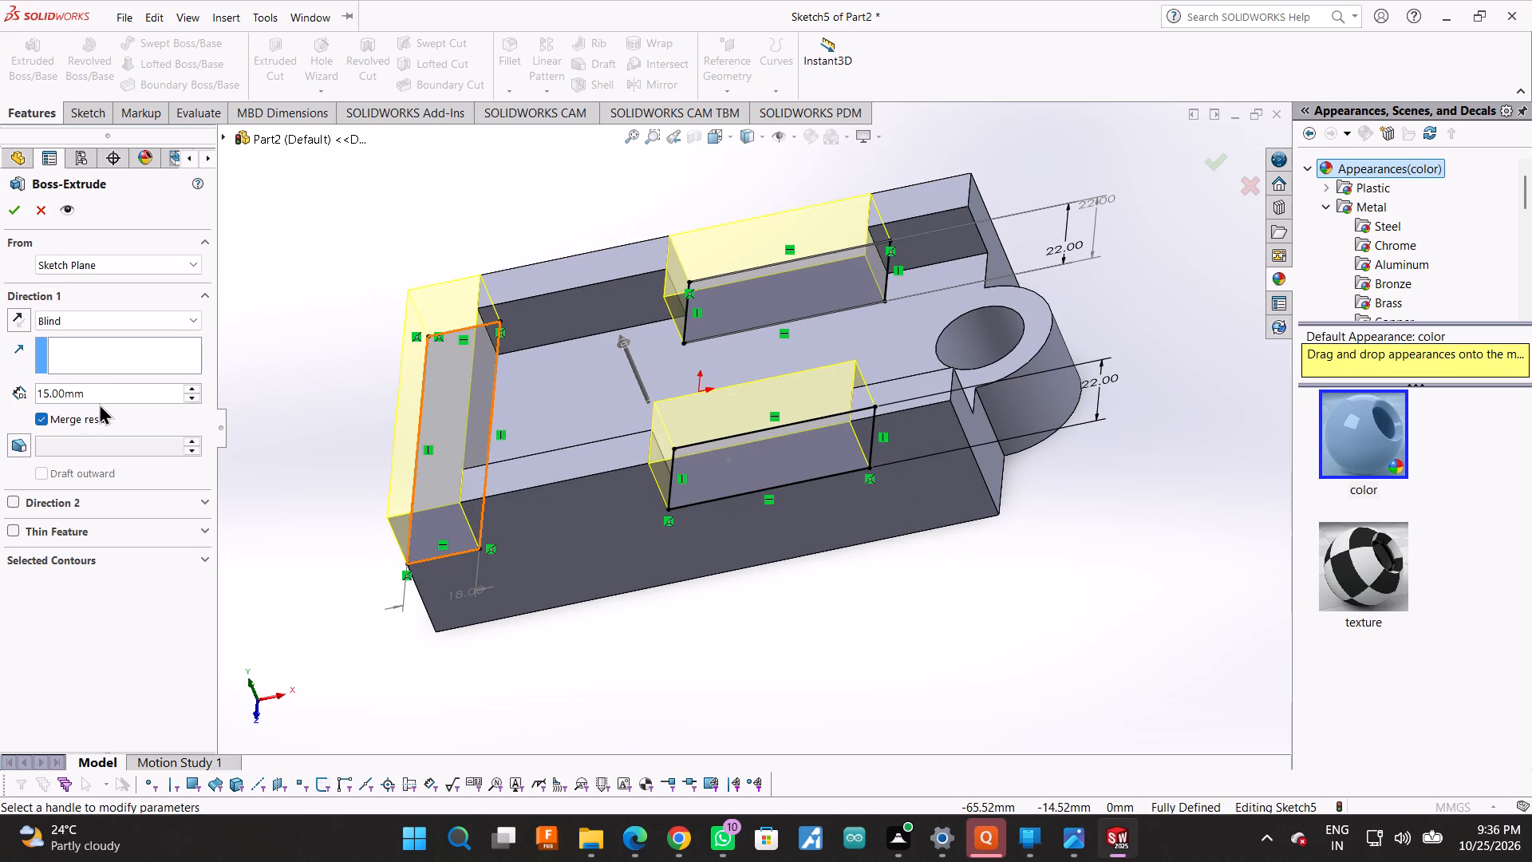
triple_click(101, 395)
double_click(101, 395)
text(50)
key(Return)
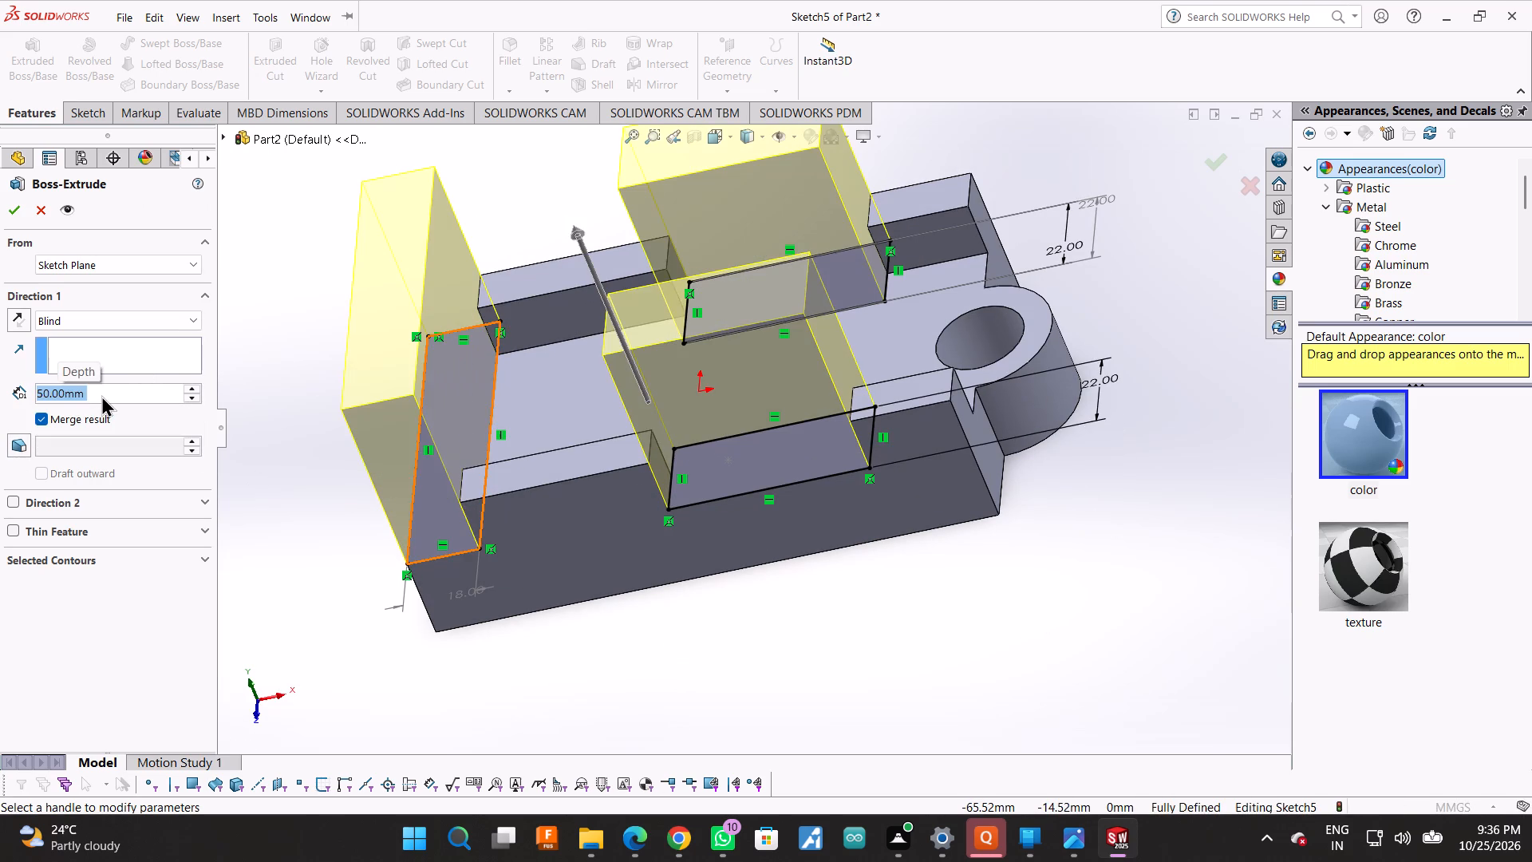
scroll(365, 457, up, 1)
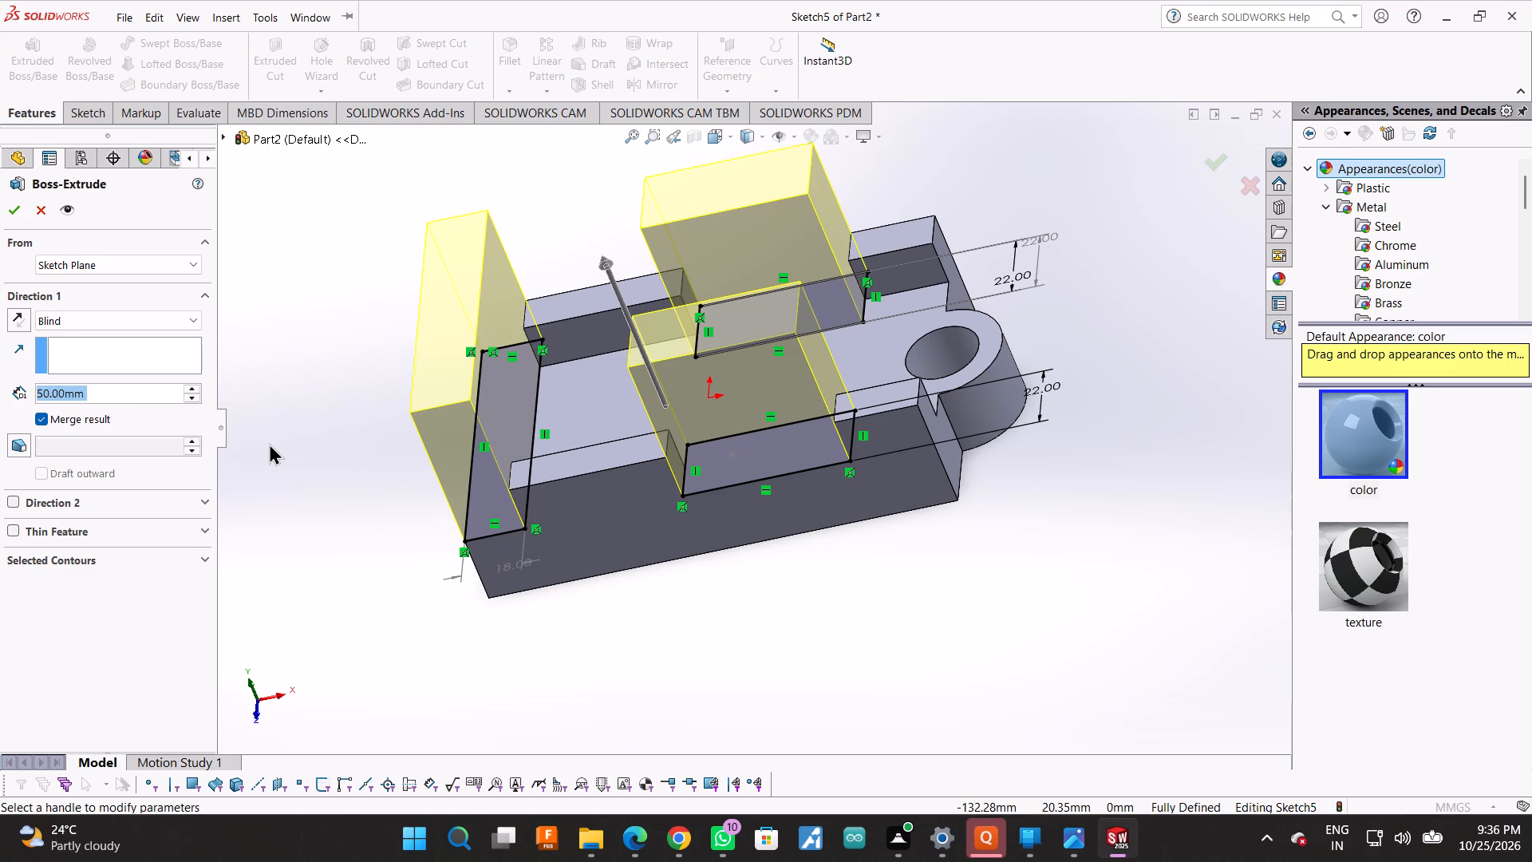
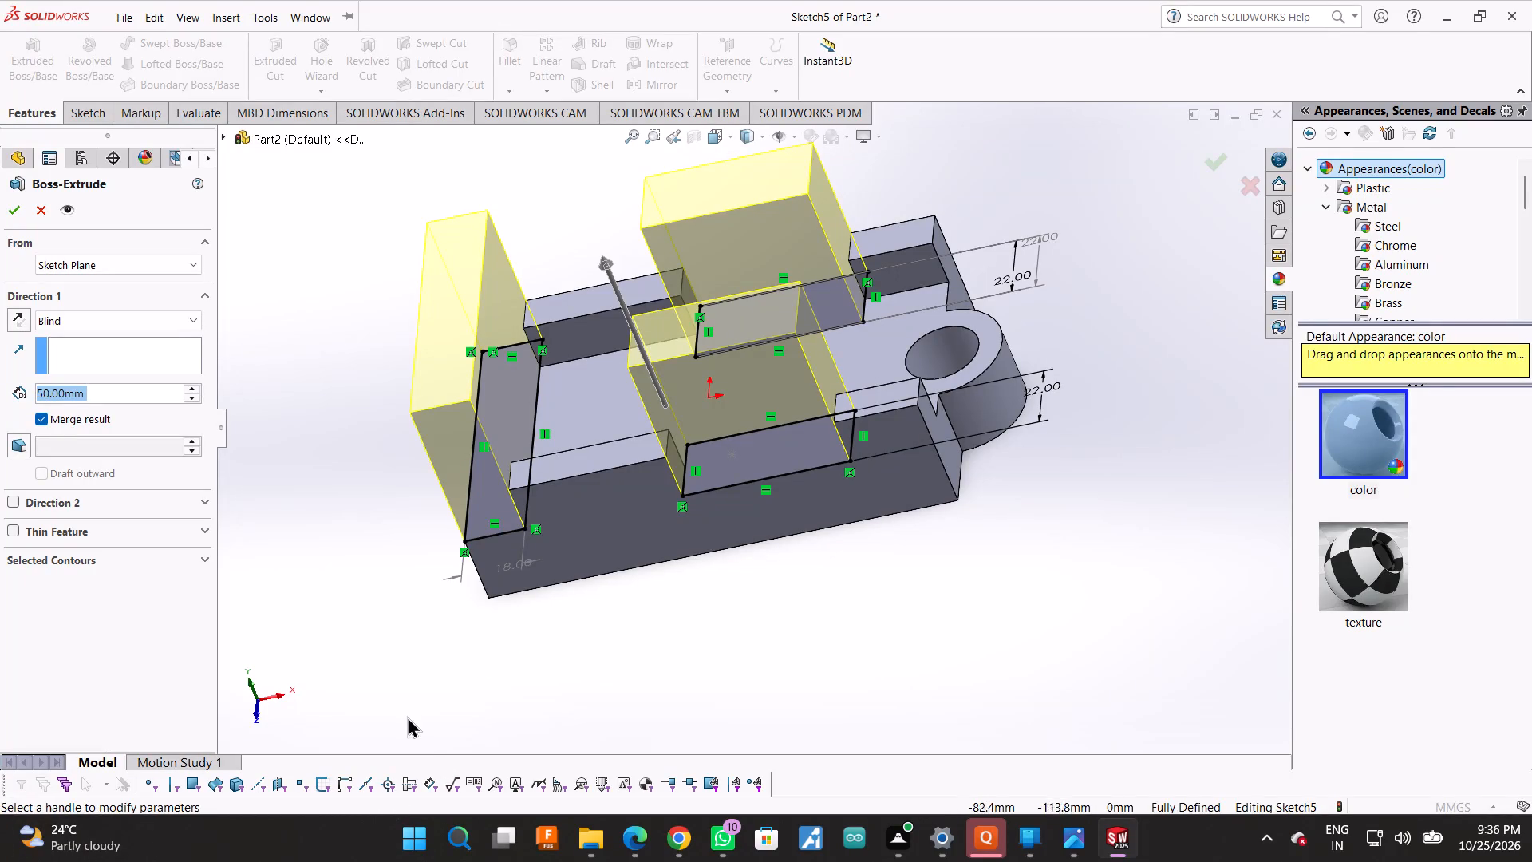
Complete the 50 mm blind boss extrusion of the side rectangles and end strip.
click(23, 207)
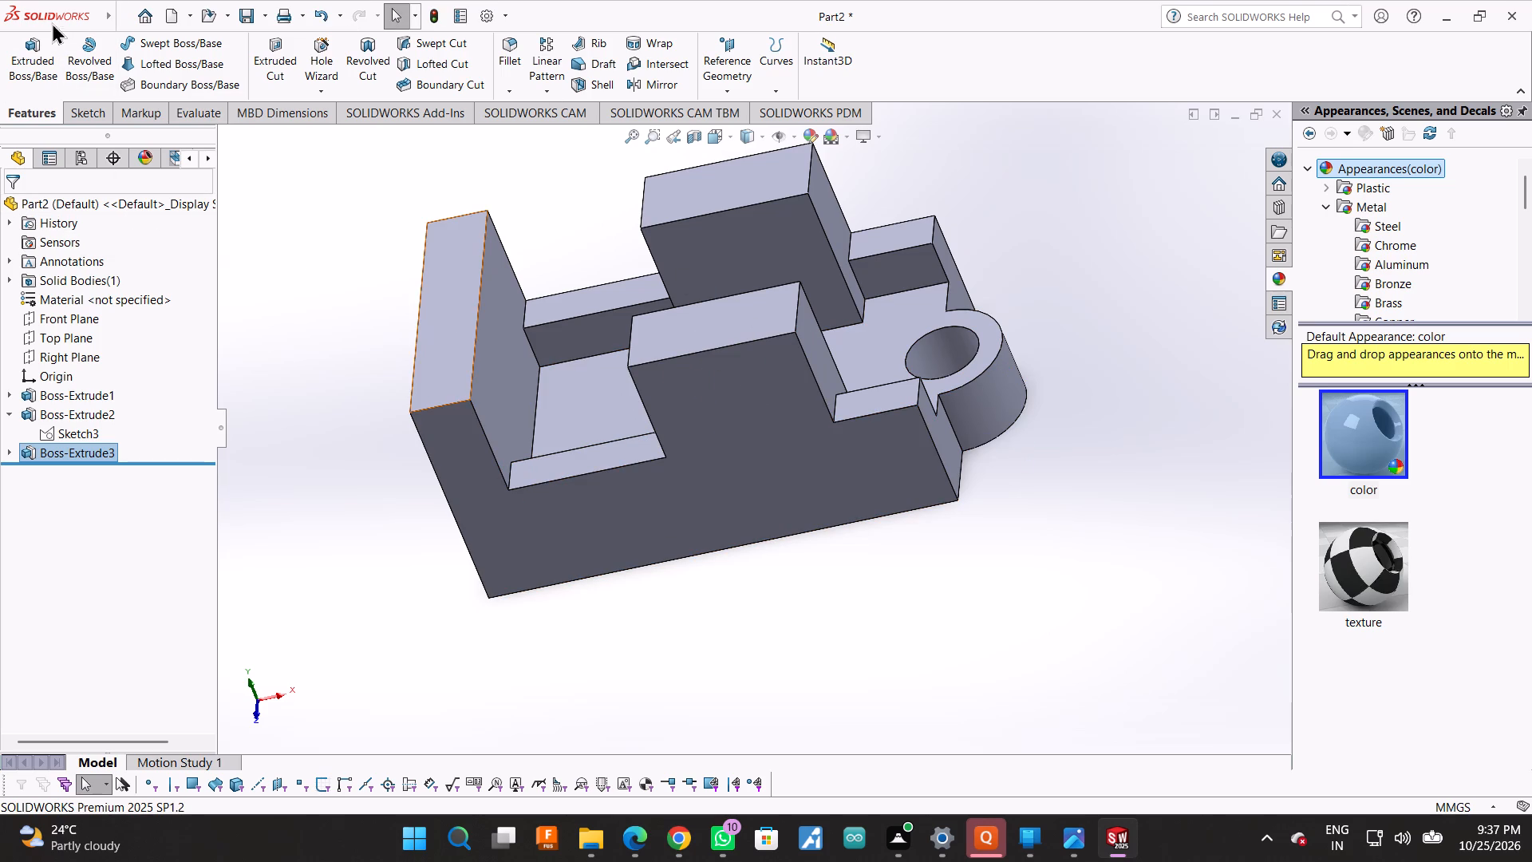
Open a new sketch on the base's long side face that includes the nearer side wall.
click(745, 392)
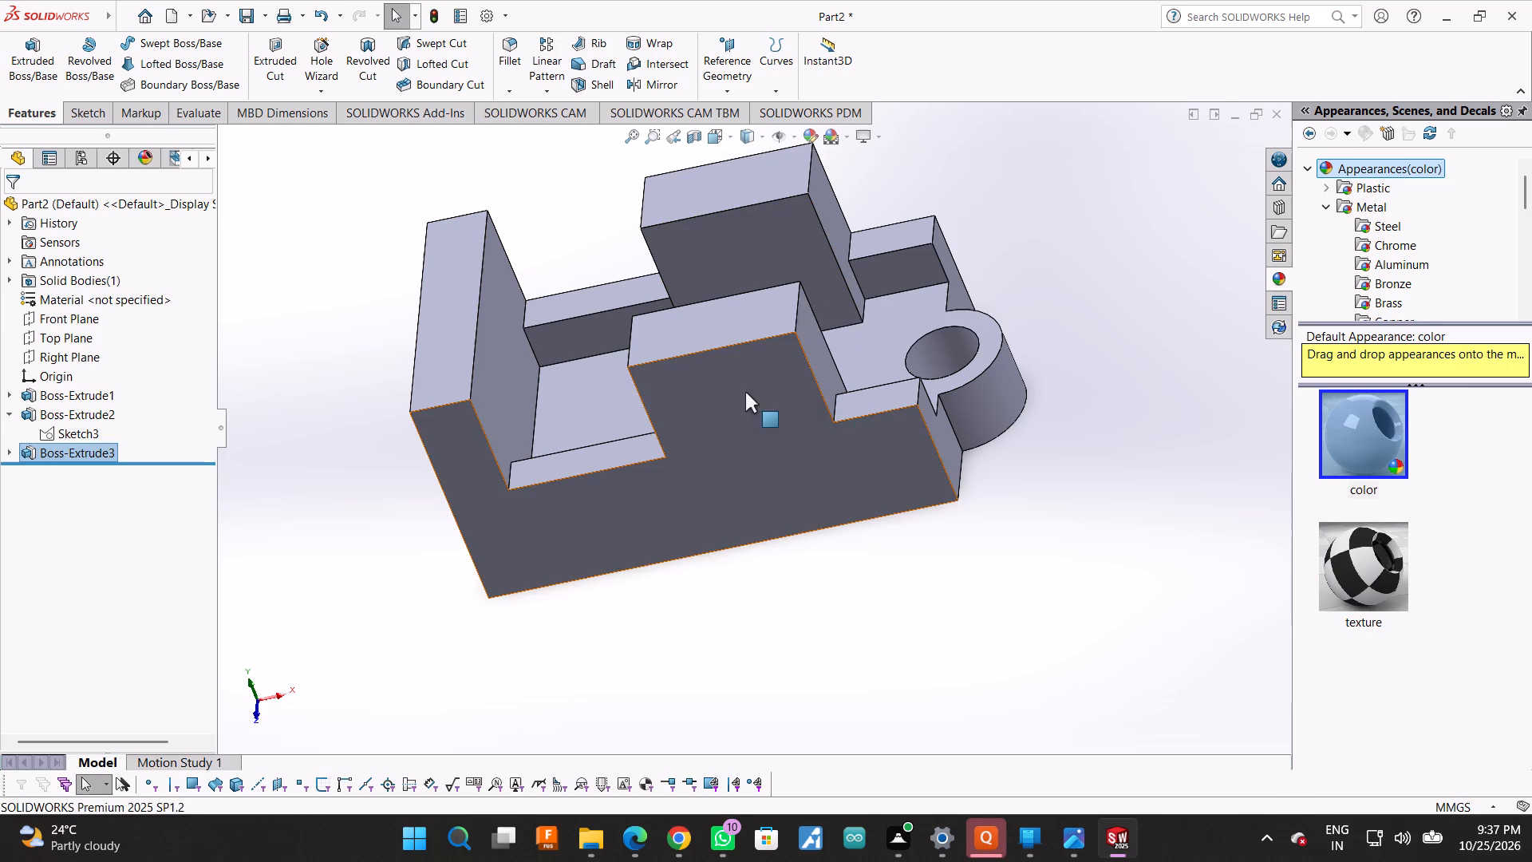
click(800, 397)
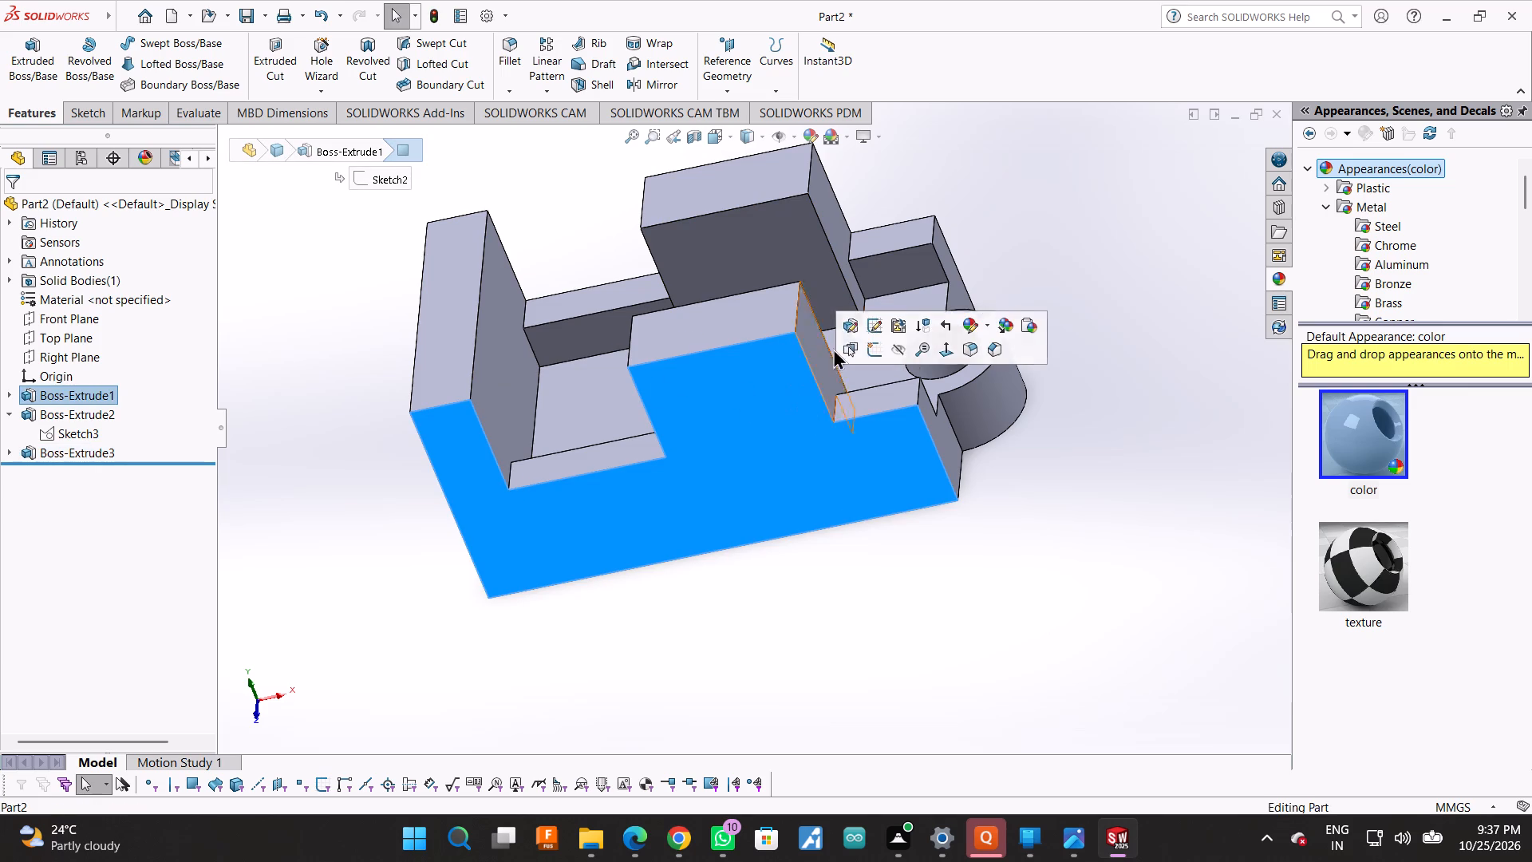
click(865, 342)
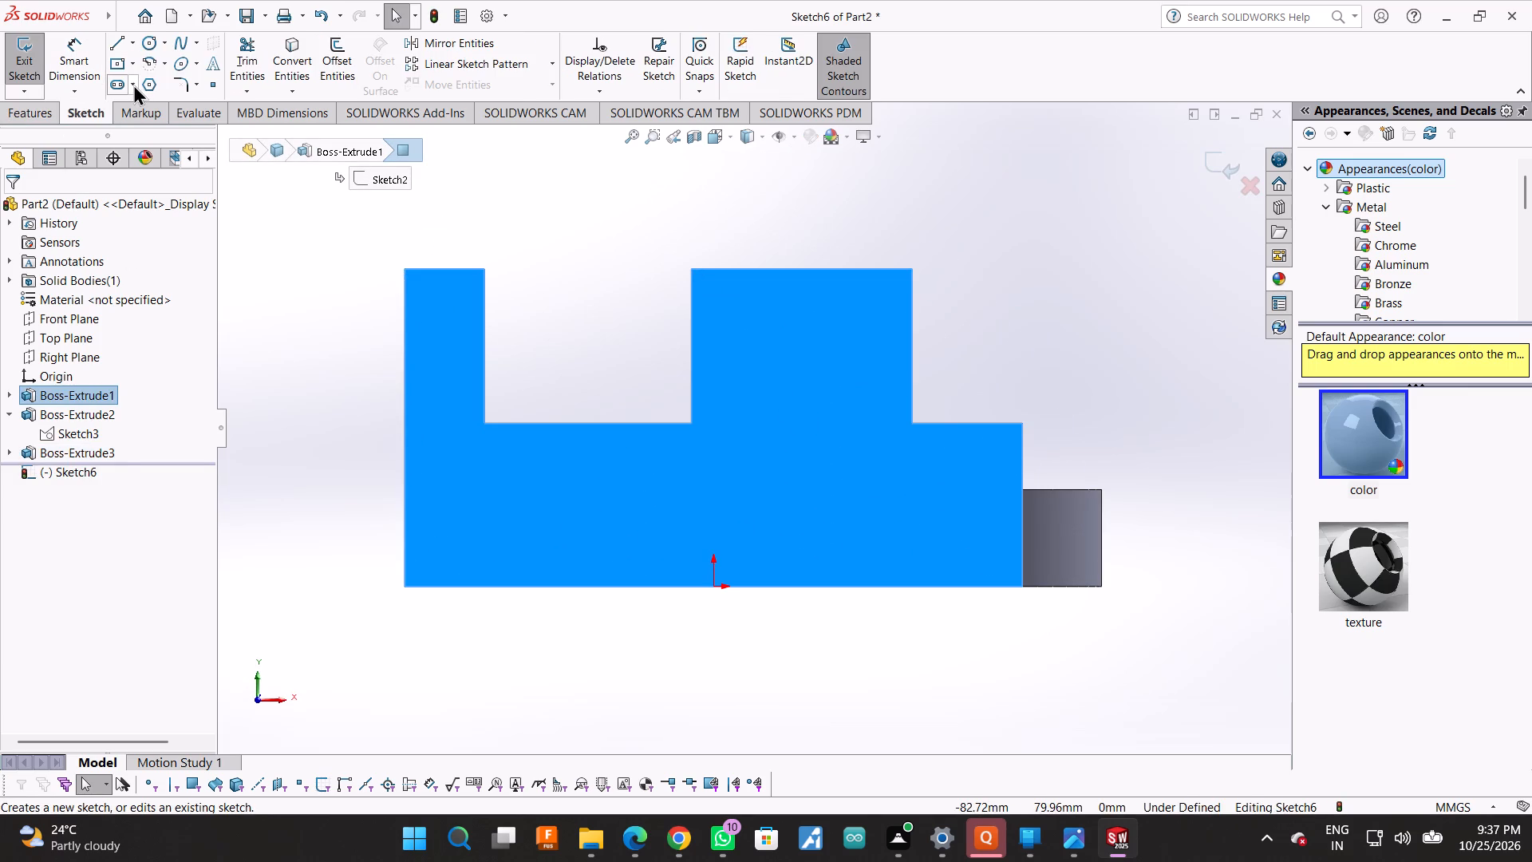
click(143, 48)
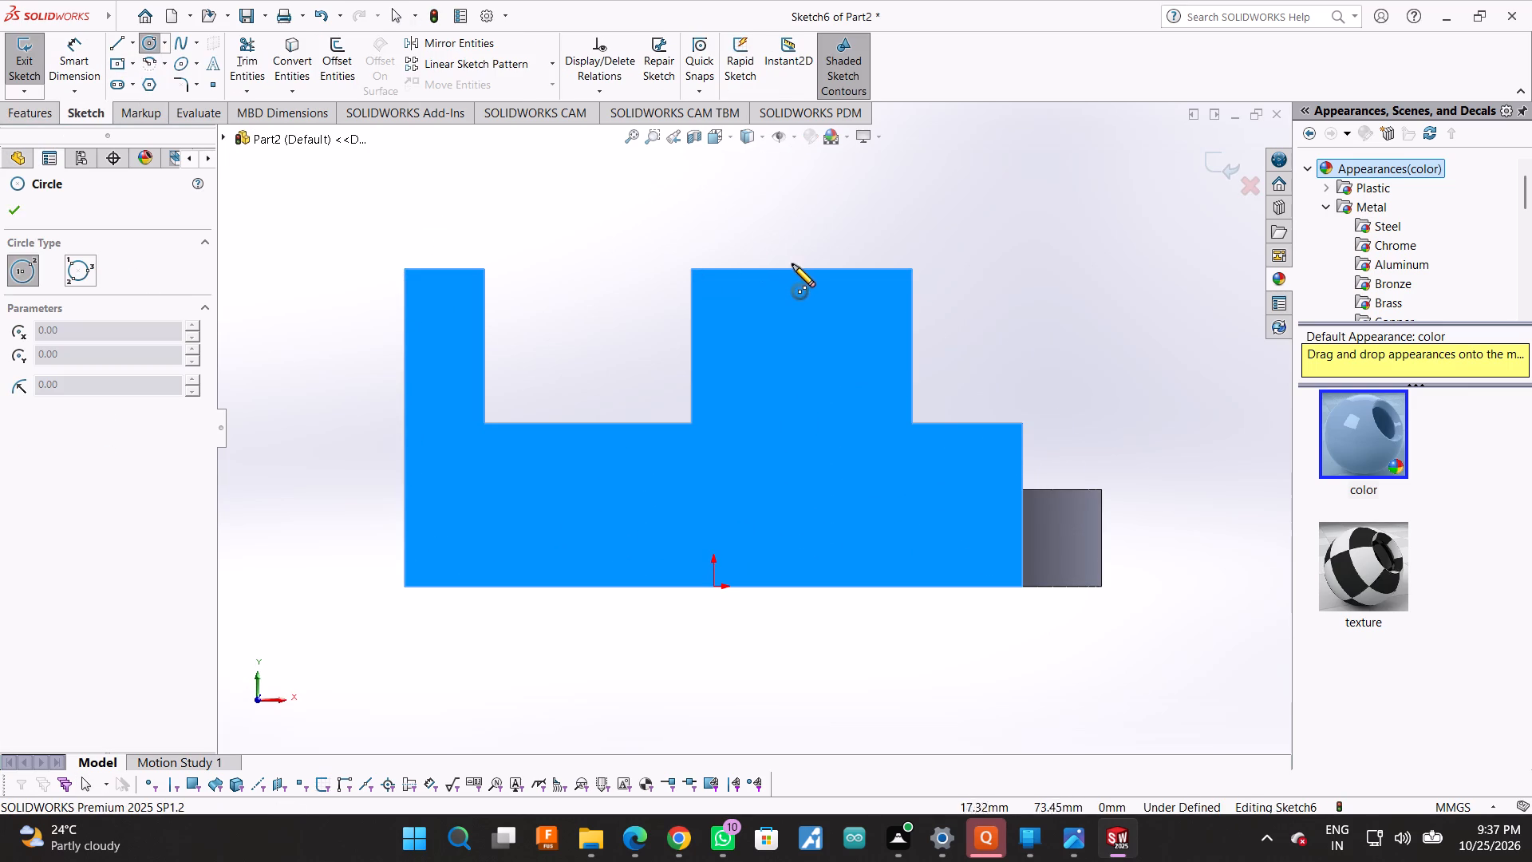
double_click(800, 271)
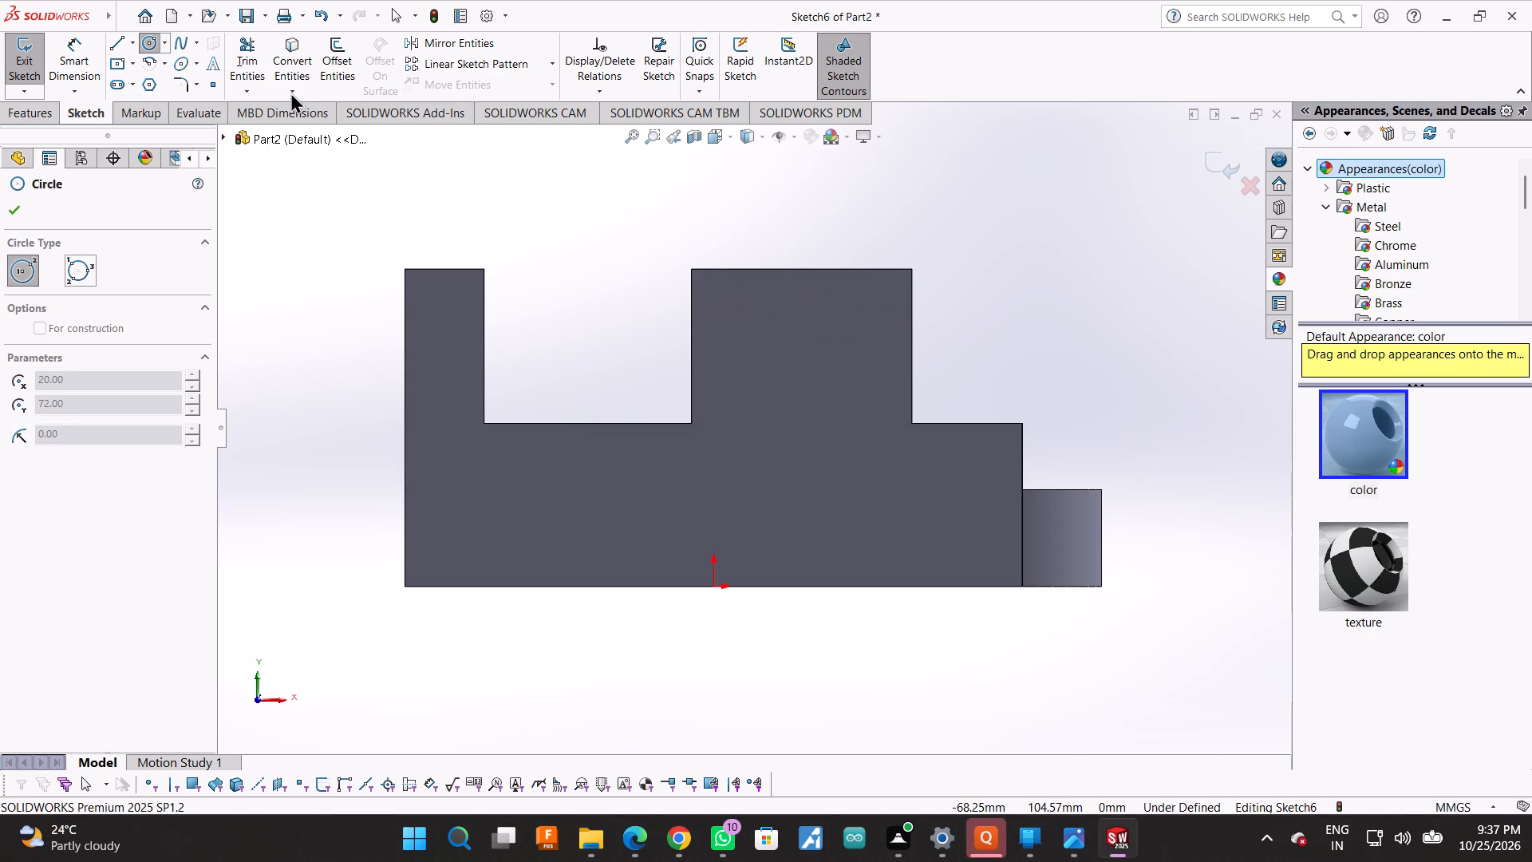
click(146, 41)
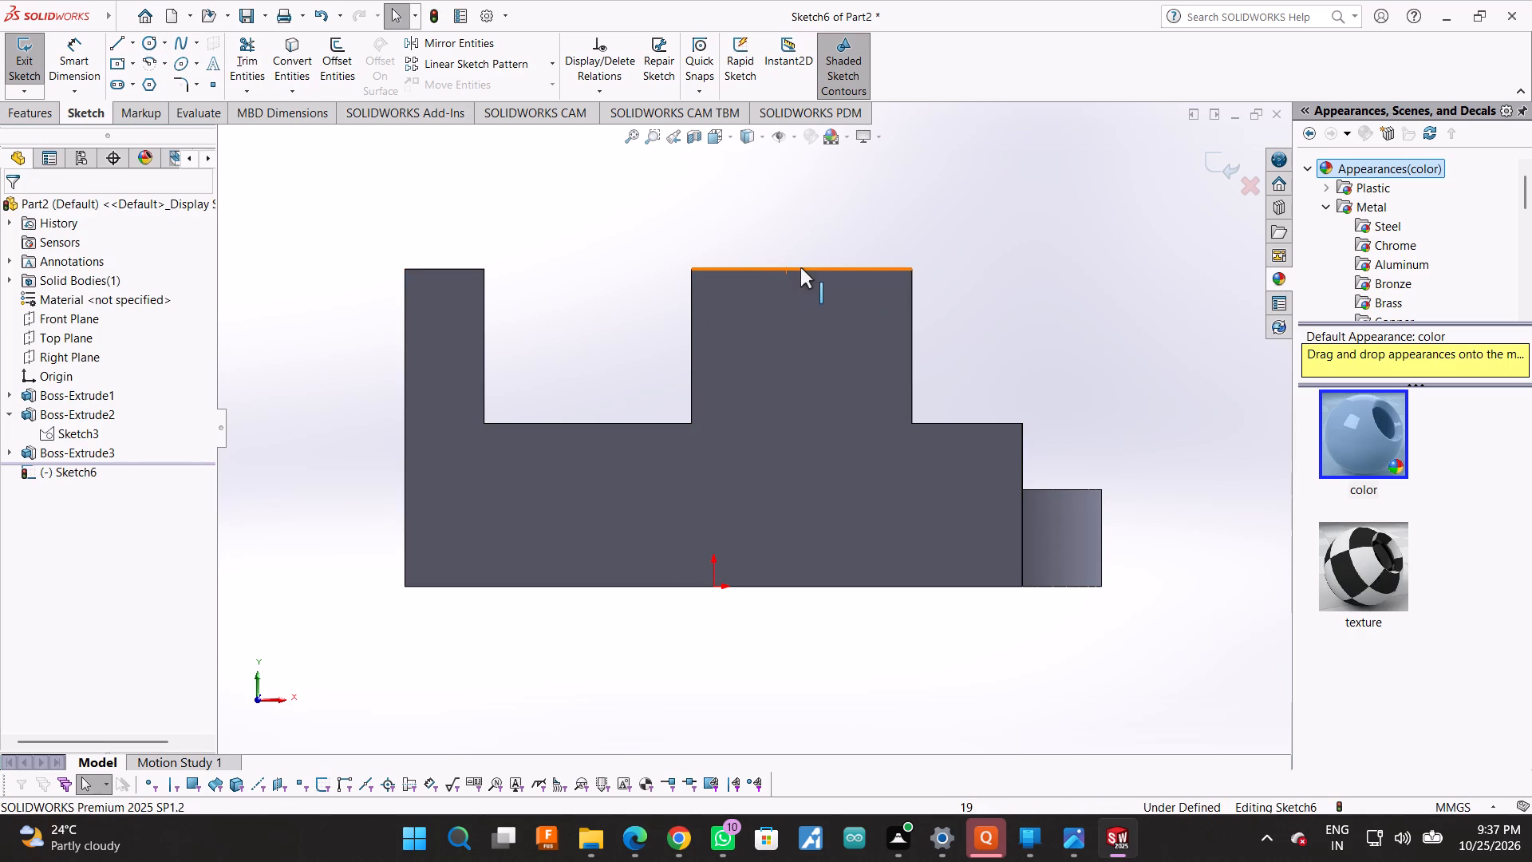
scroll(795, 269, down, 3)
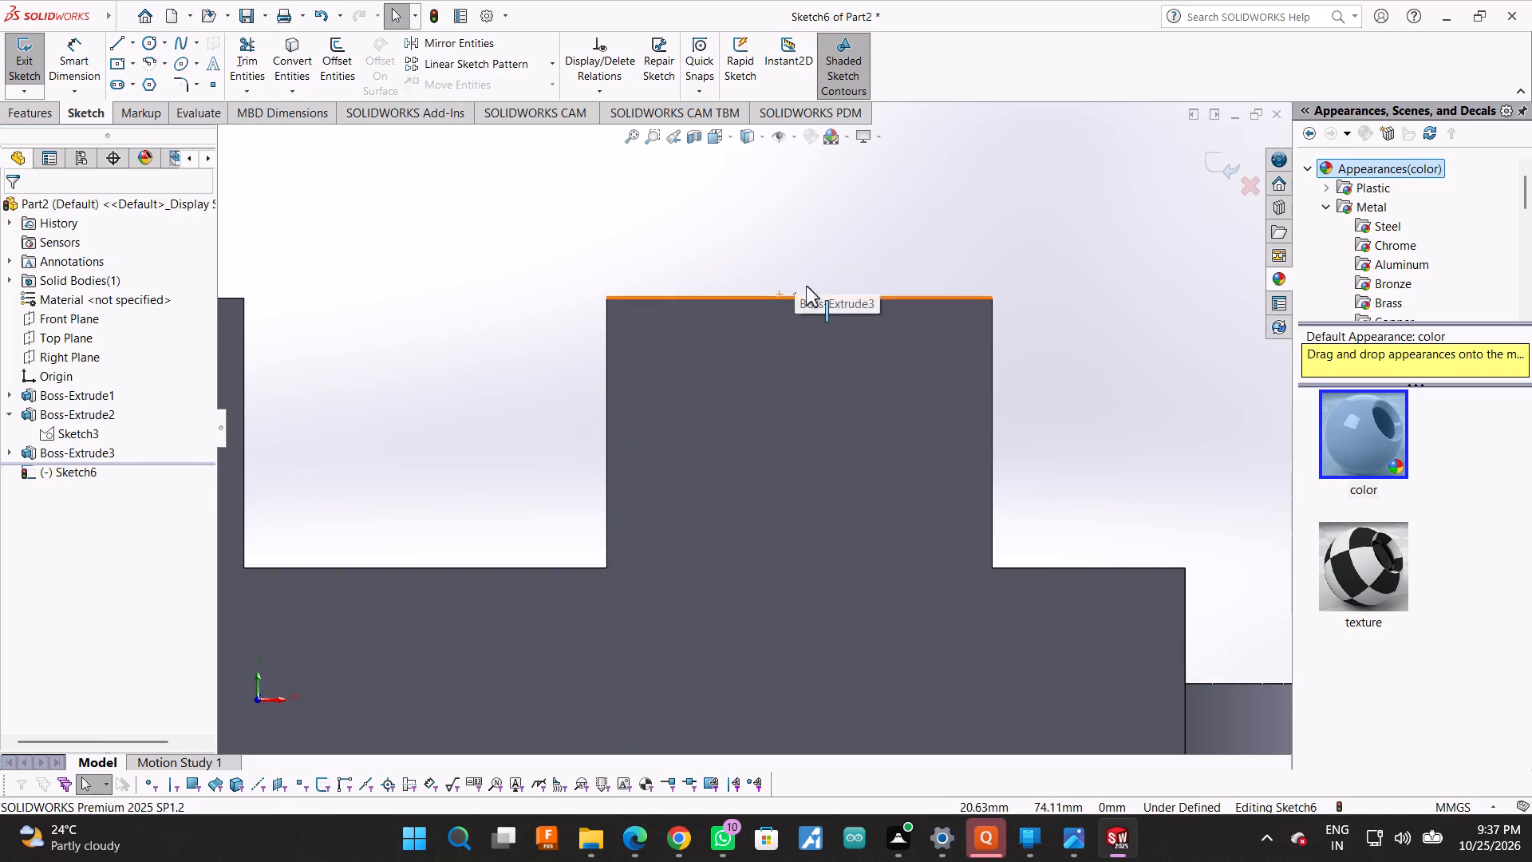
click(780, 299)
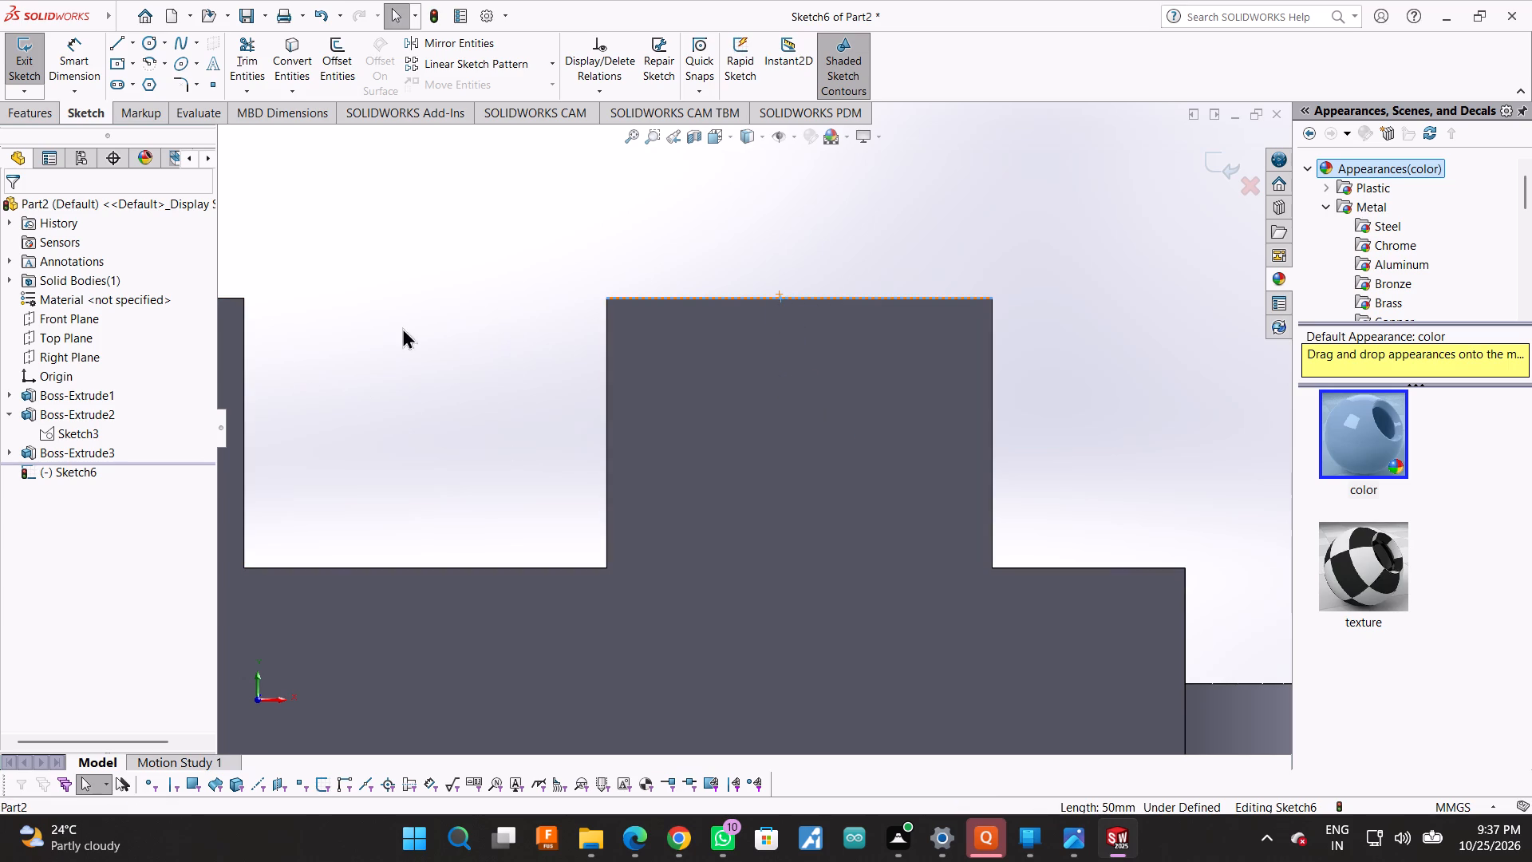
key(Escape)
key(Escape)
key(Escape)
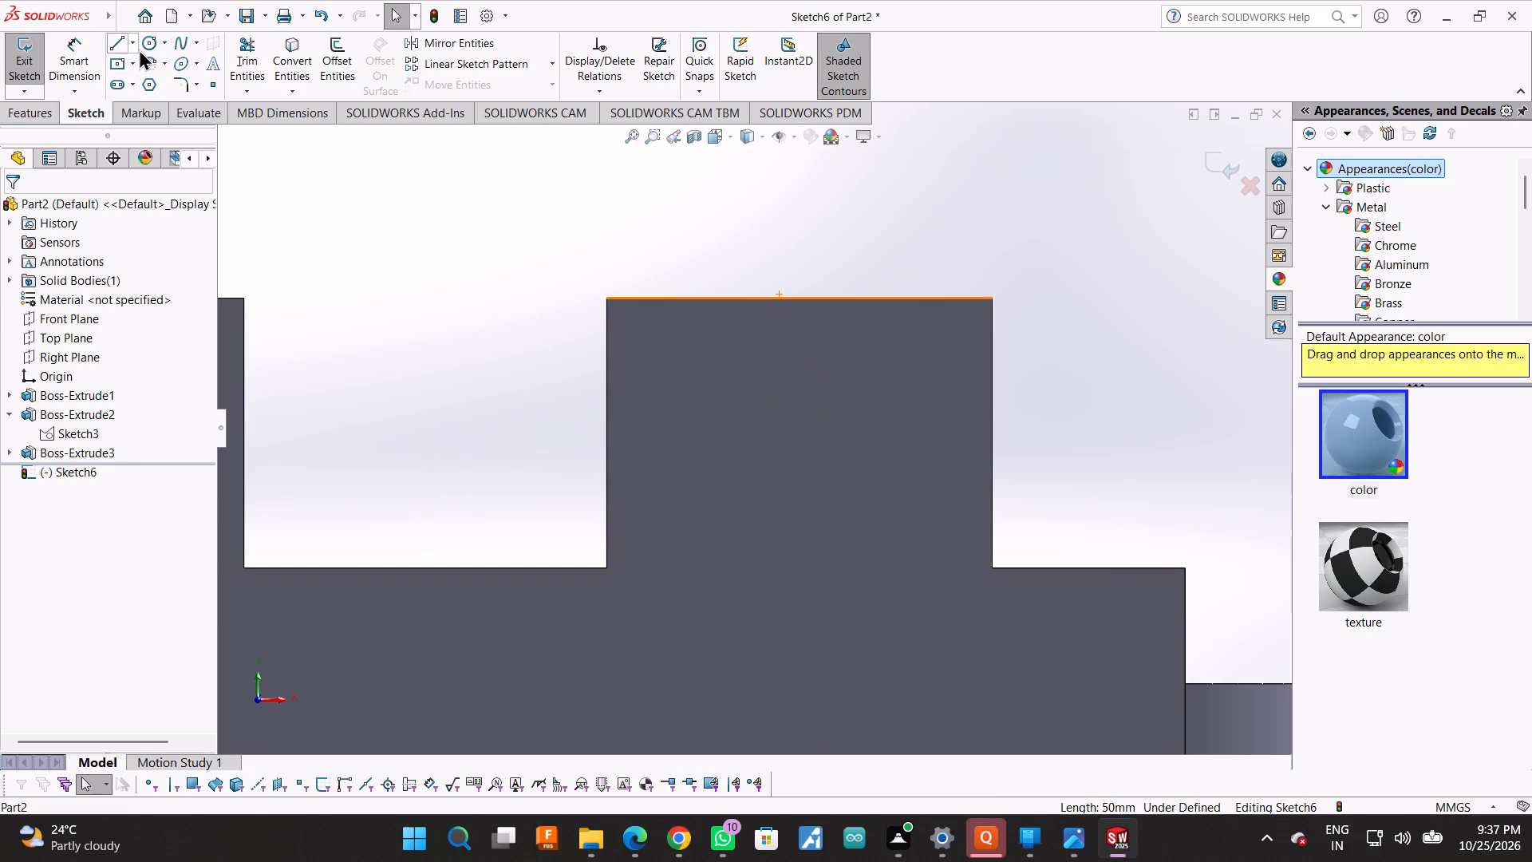
Sketch a circle of 25 mm radius centred on the midpoint of the side wall's top edge, reaching the wall's upper corner.
click(150, 42)
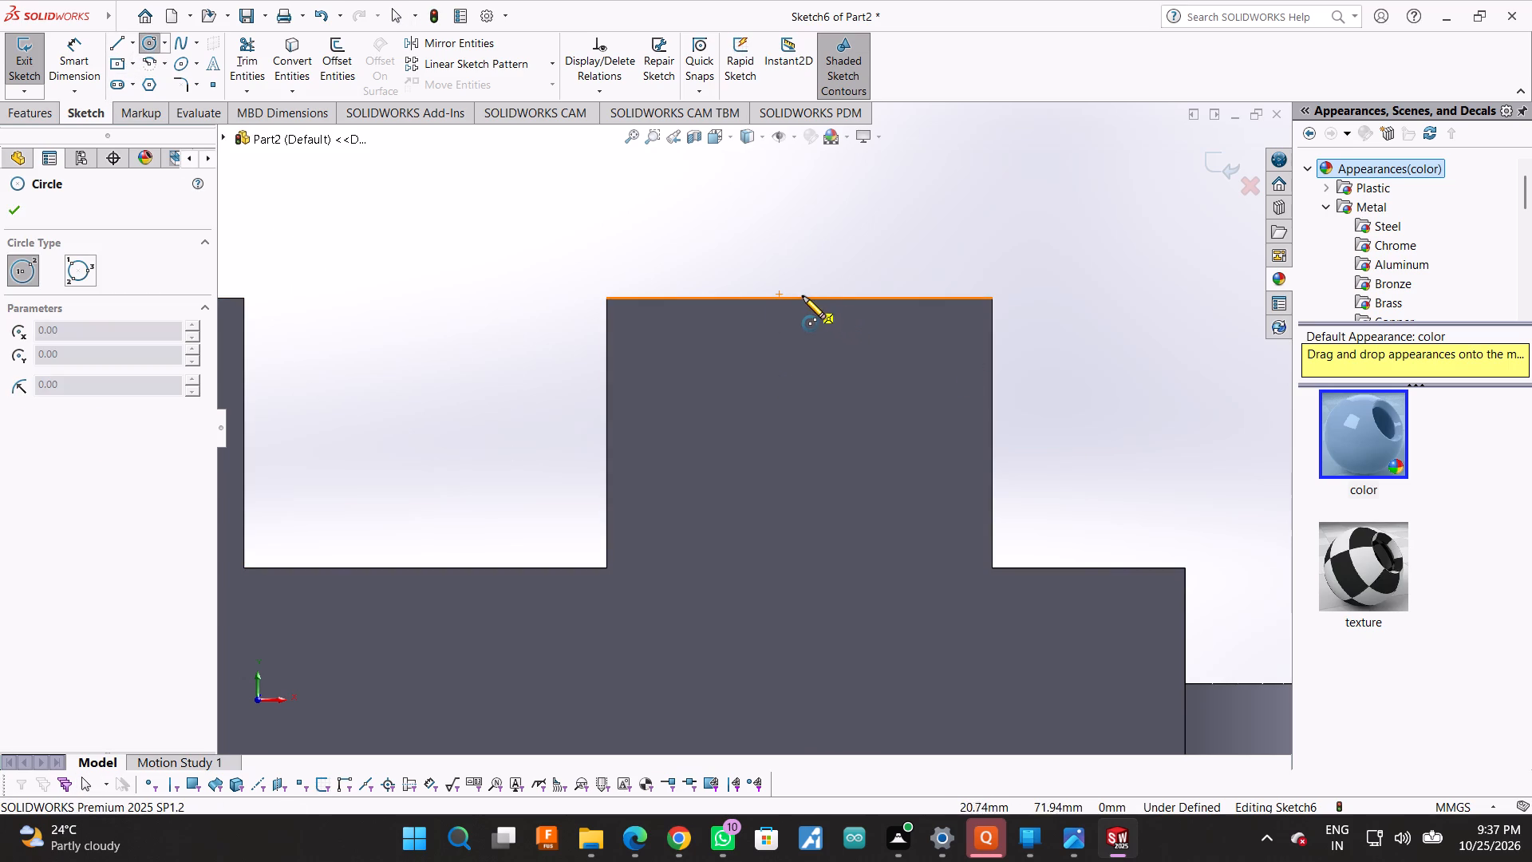
click(797, 296)
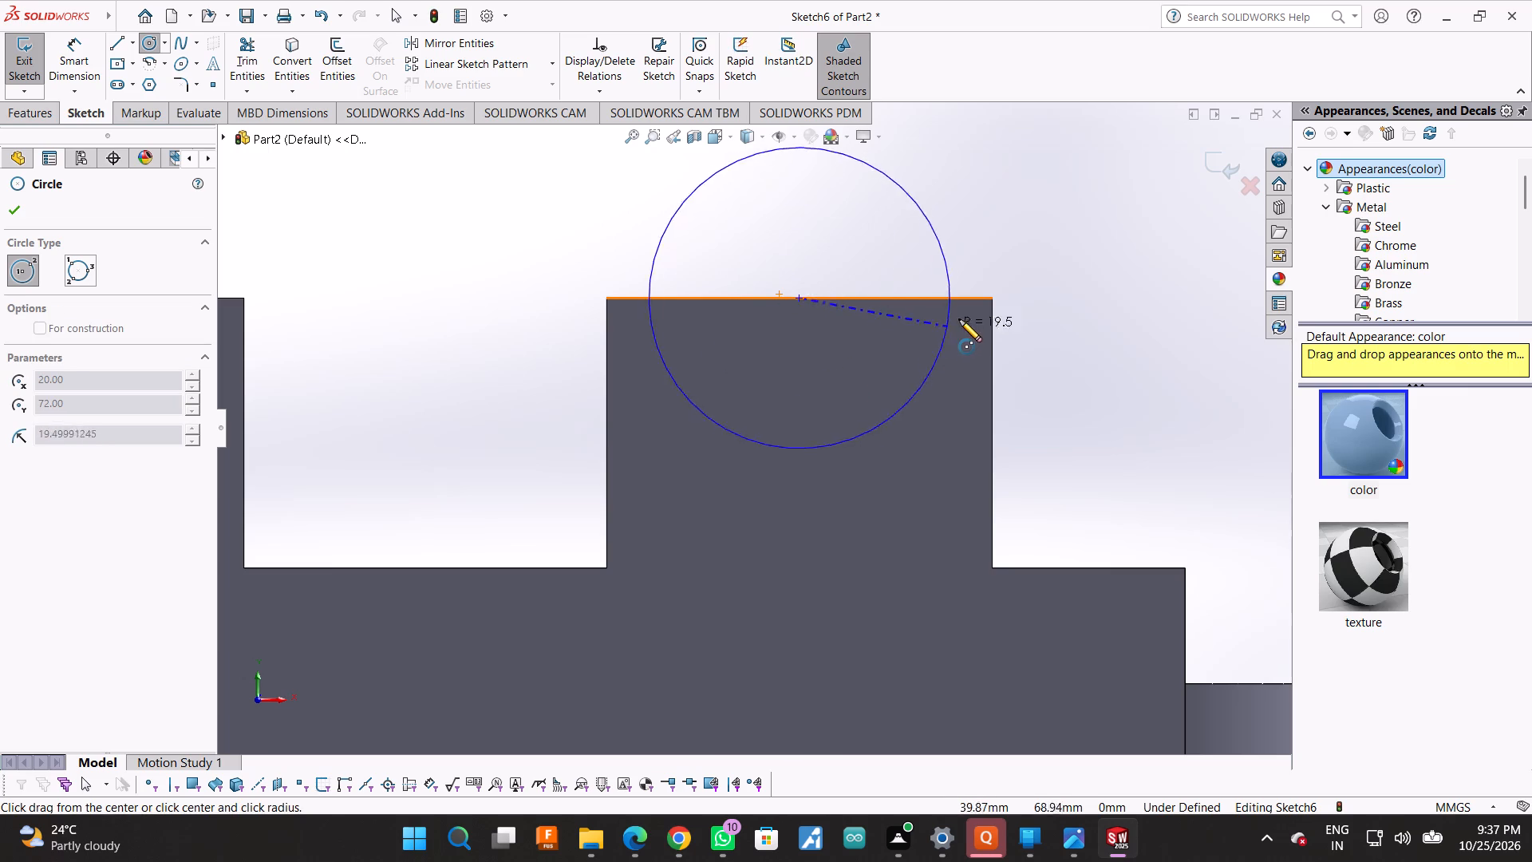
click(994, 295)
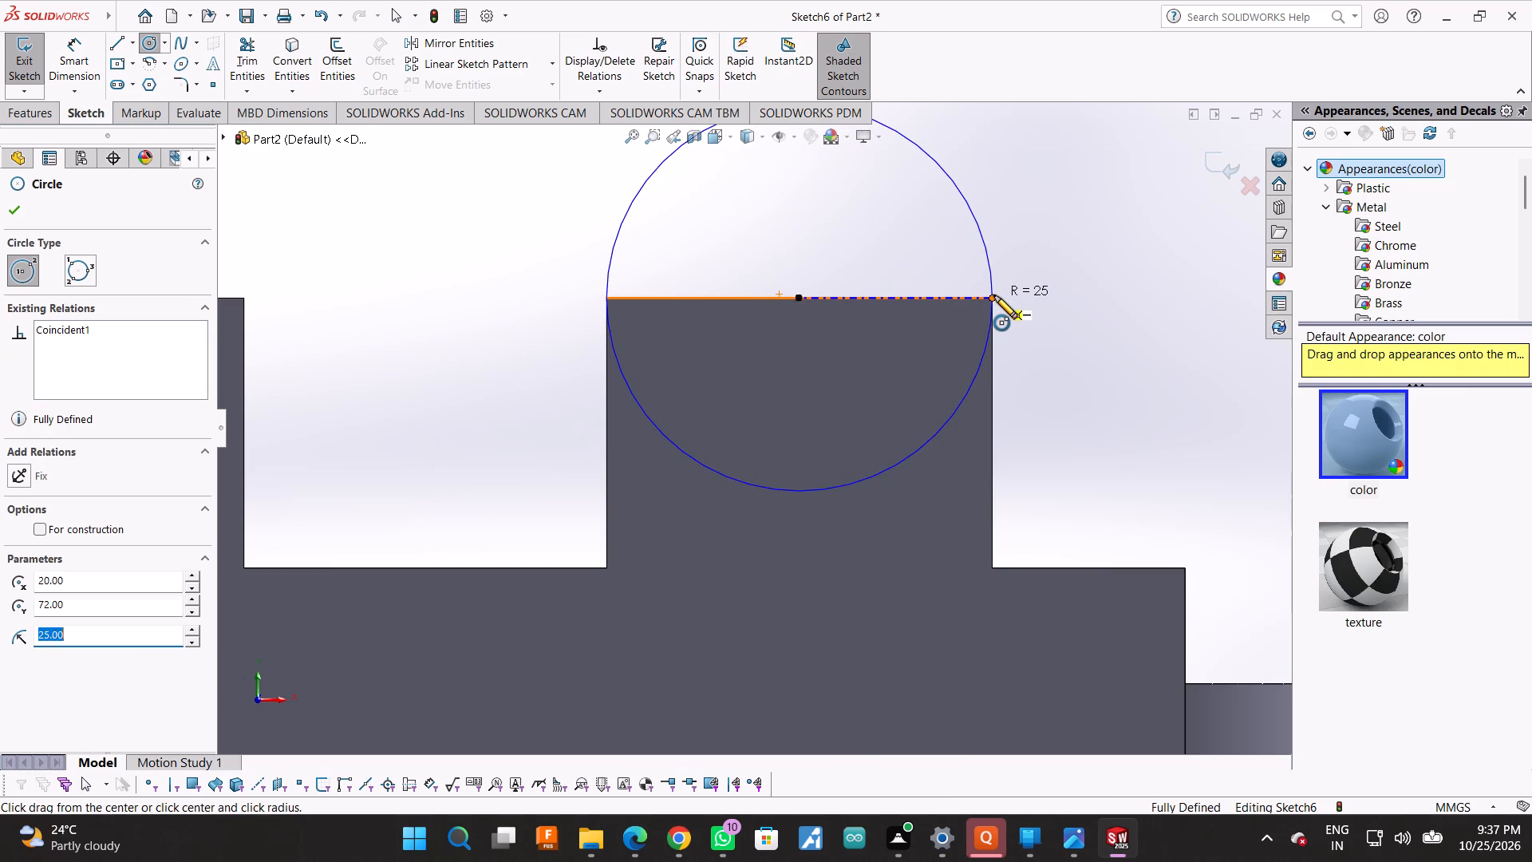
Sketch a smaller concentric circle of about 17.4 mm radius inside the 25 mm radius circle.
click(803, 301)
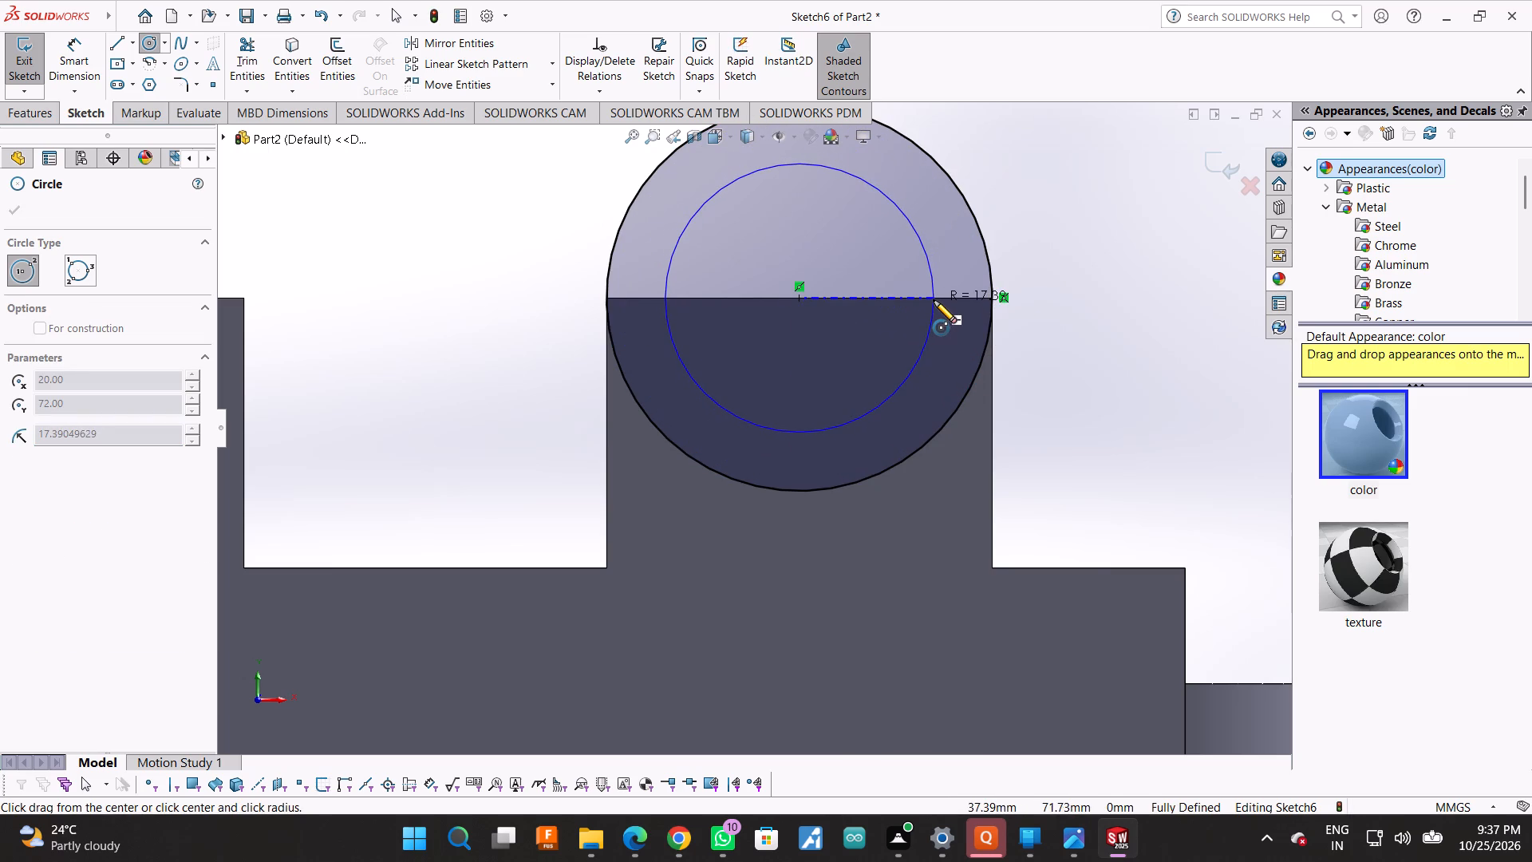
click(934, 300)
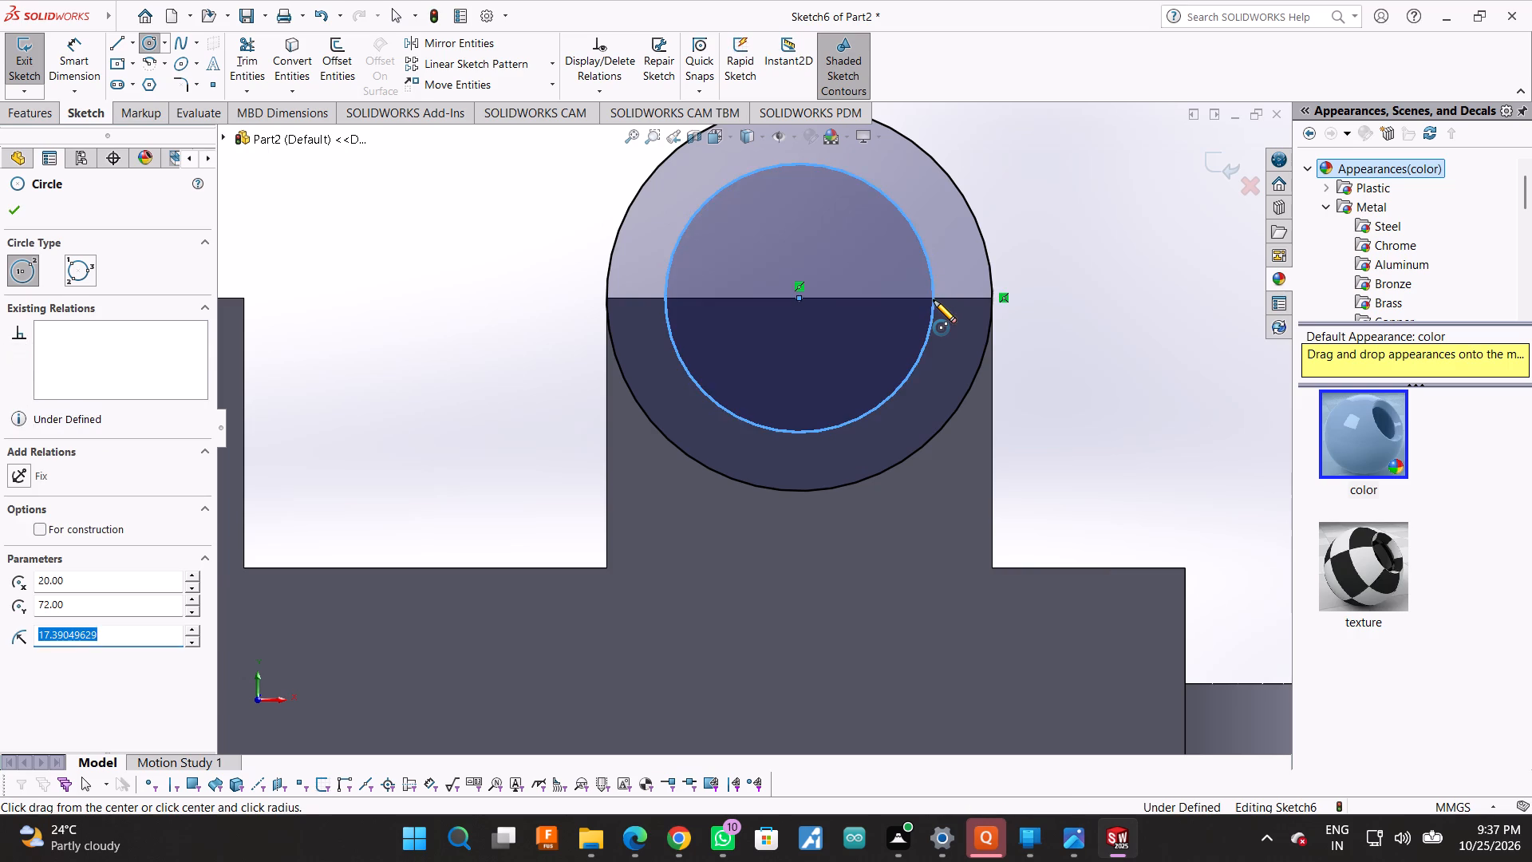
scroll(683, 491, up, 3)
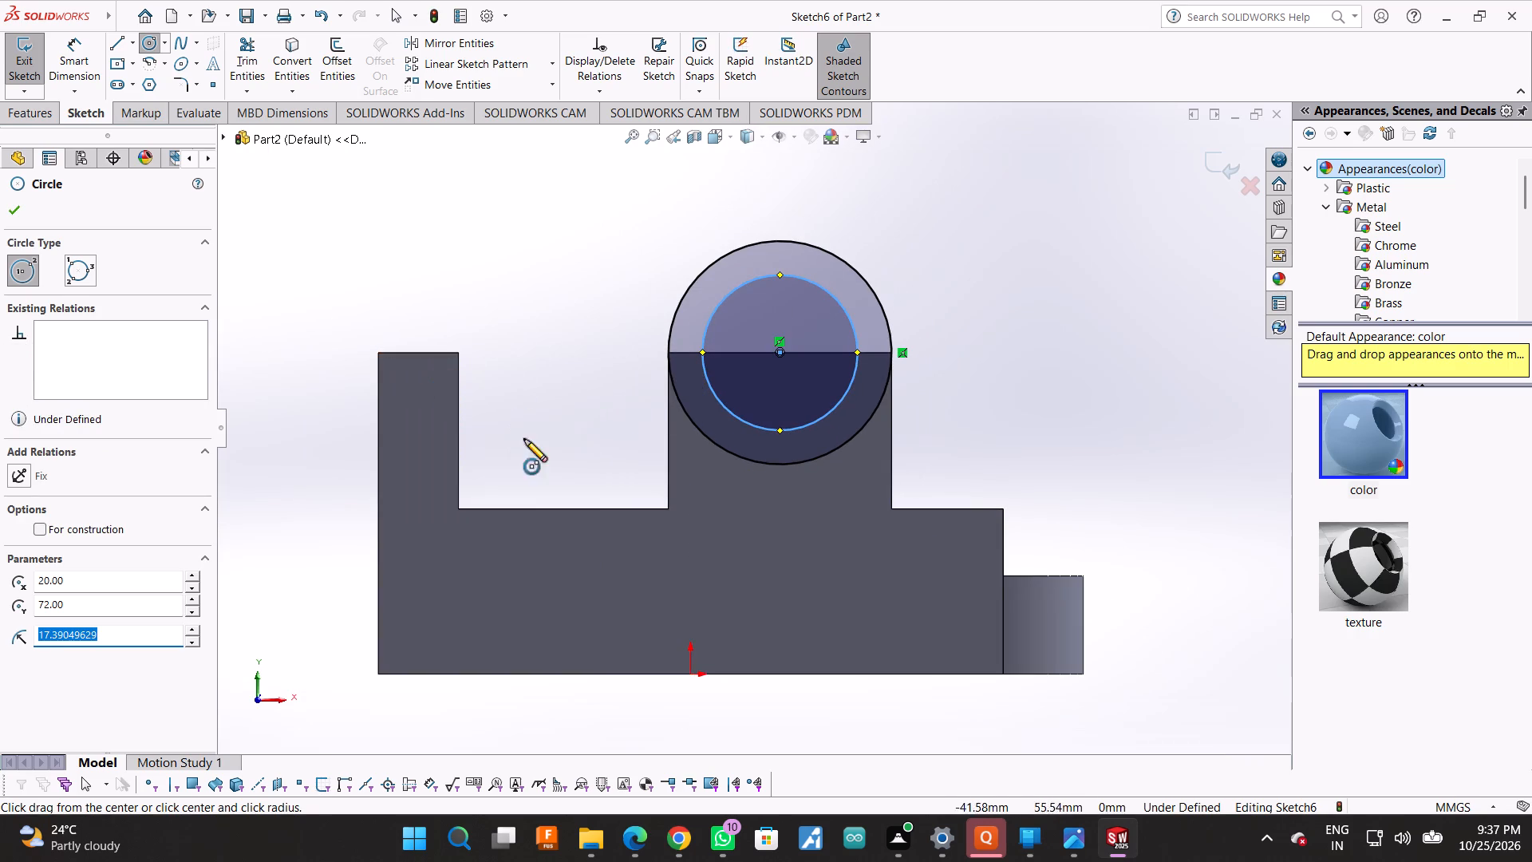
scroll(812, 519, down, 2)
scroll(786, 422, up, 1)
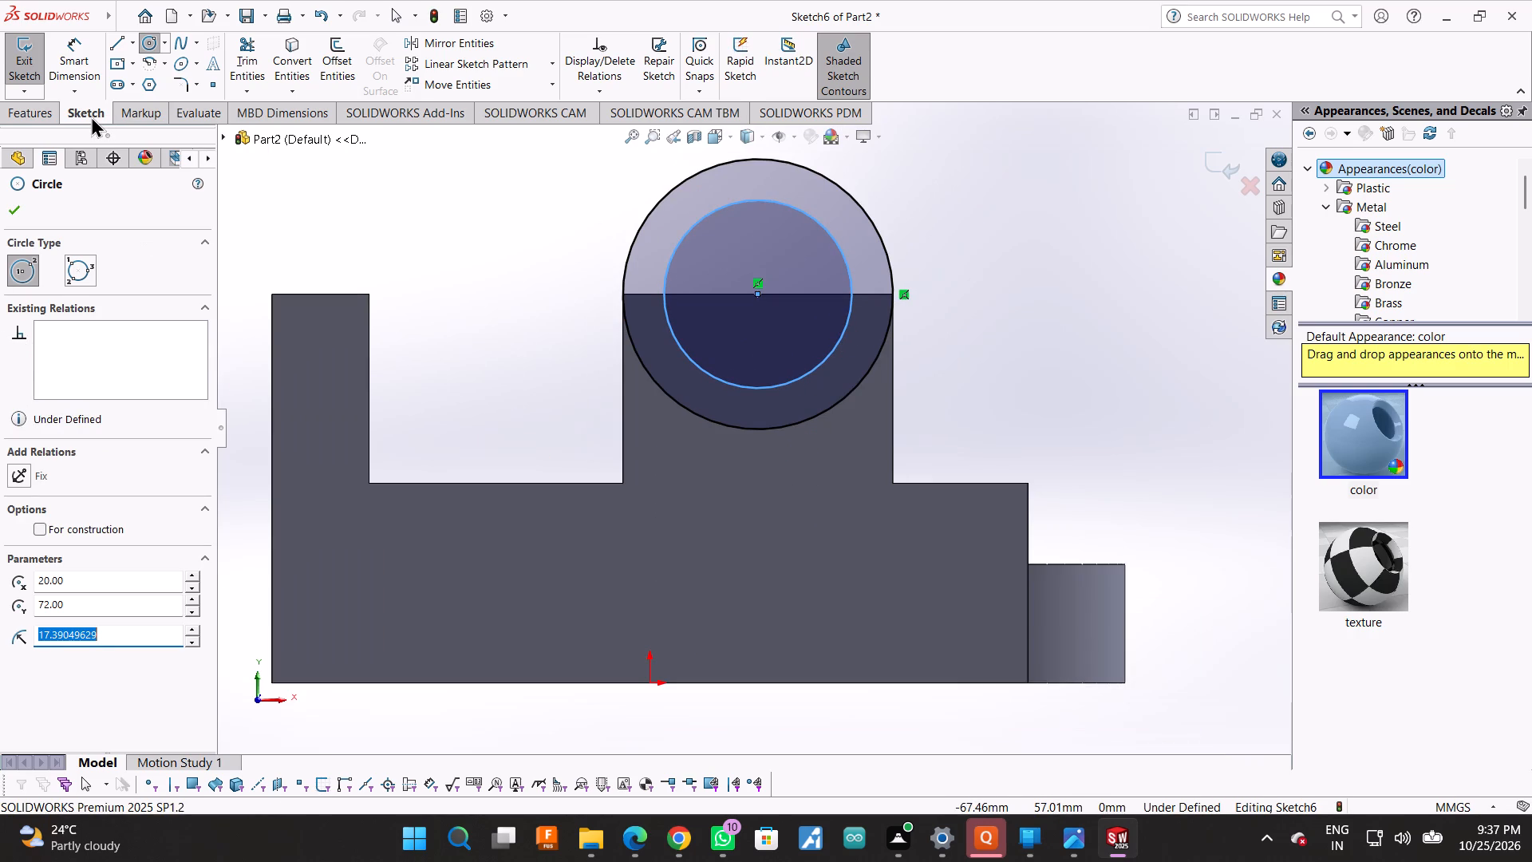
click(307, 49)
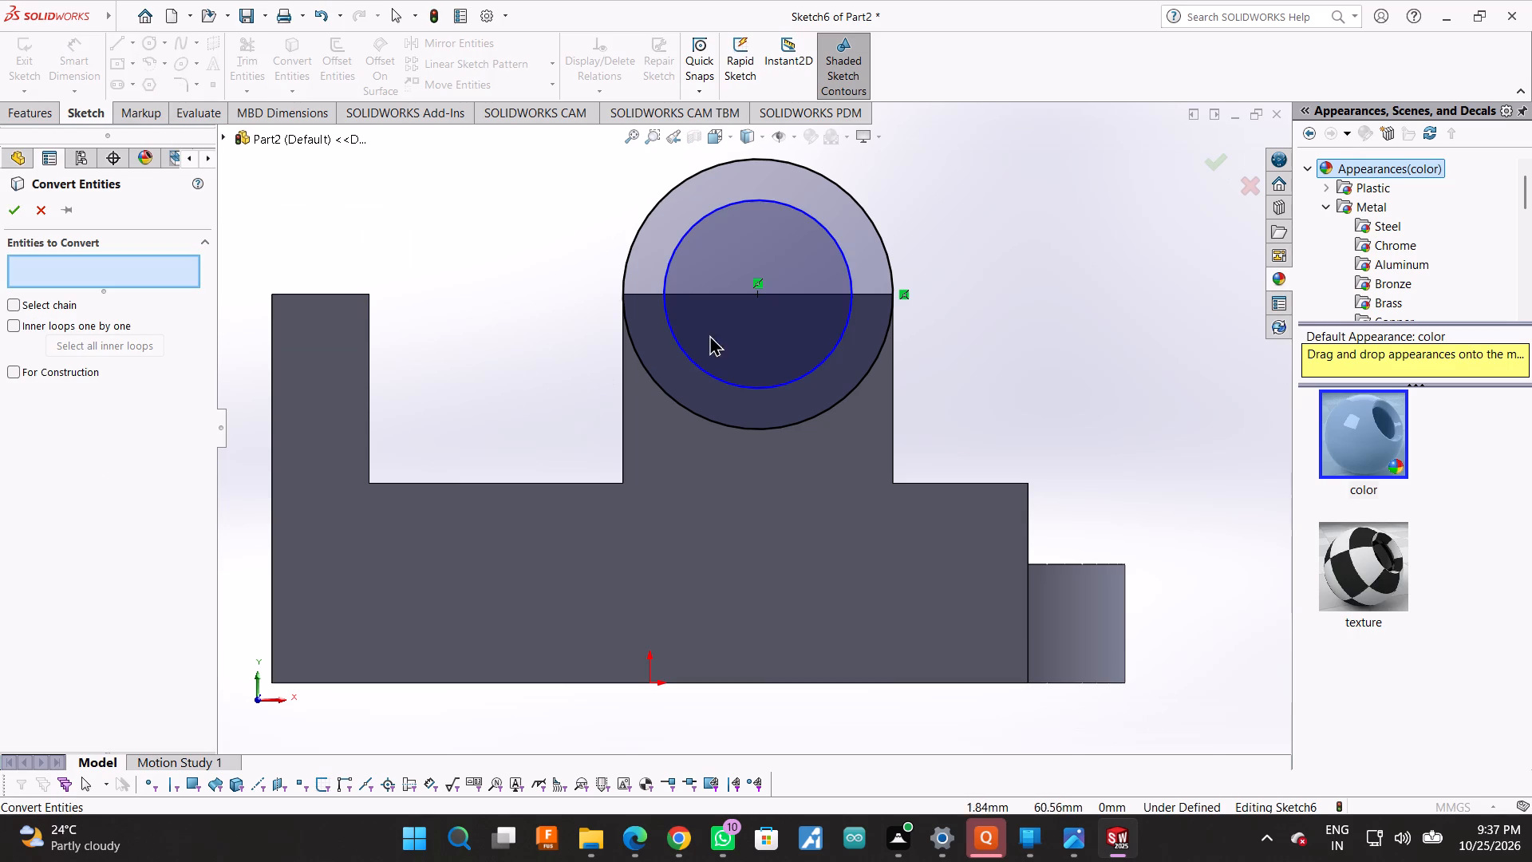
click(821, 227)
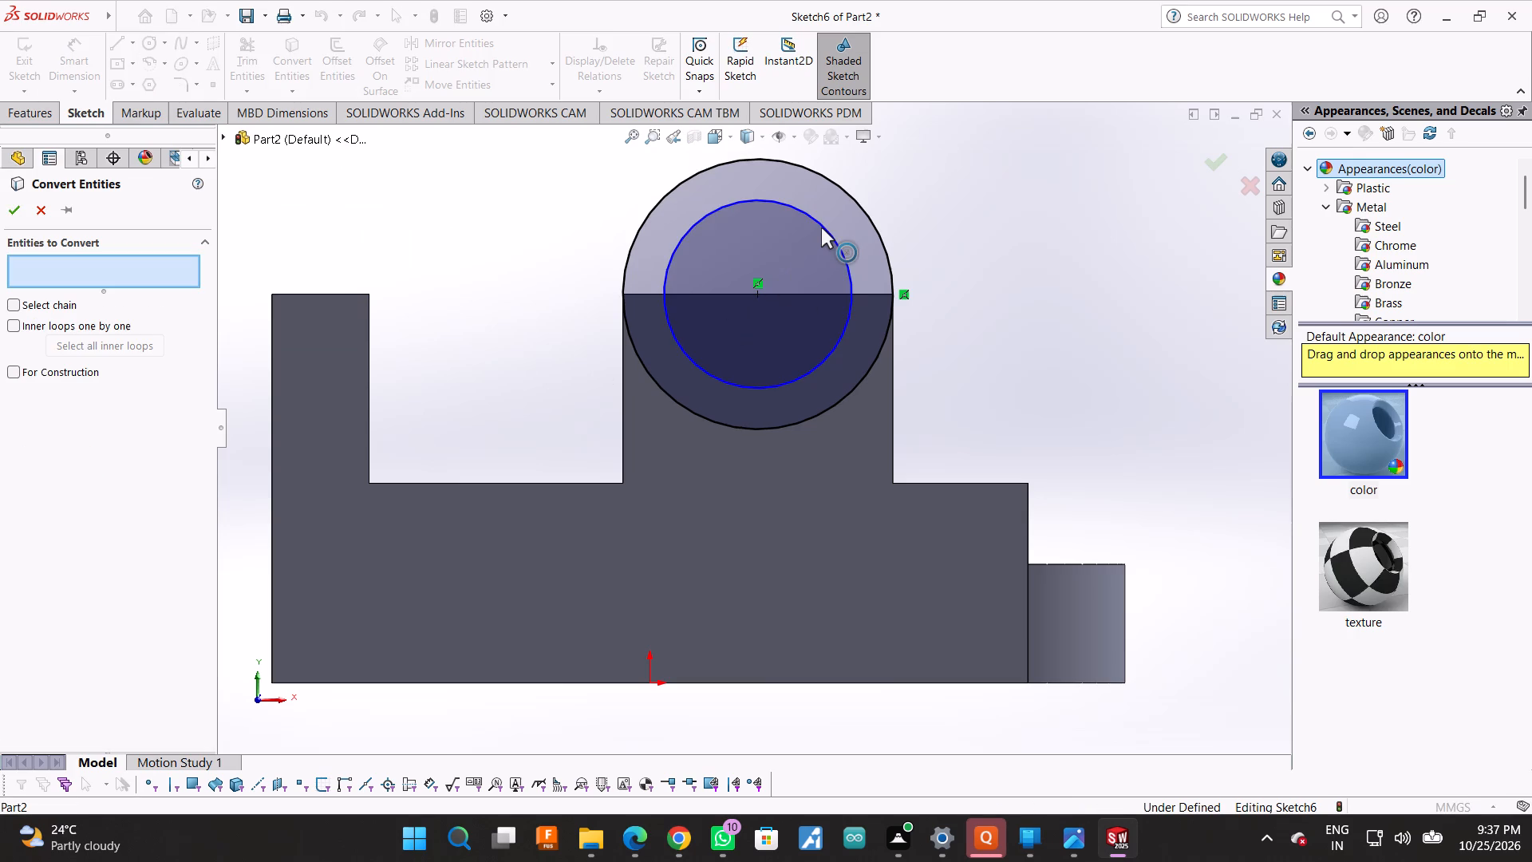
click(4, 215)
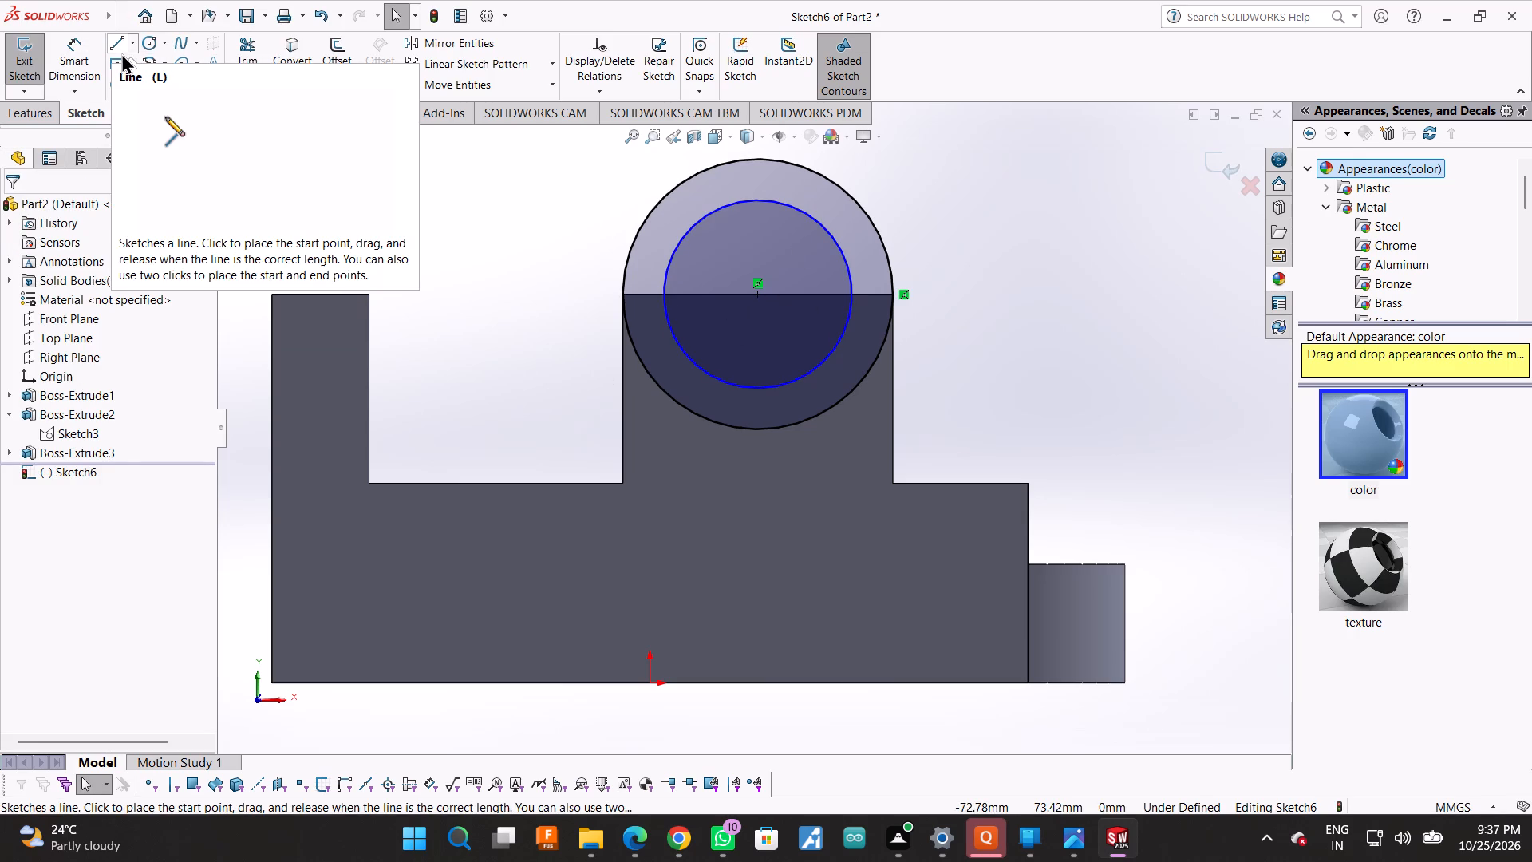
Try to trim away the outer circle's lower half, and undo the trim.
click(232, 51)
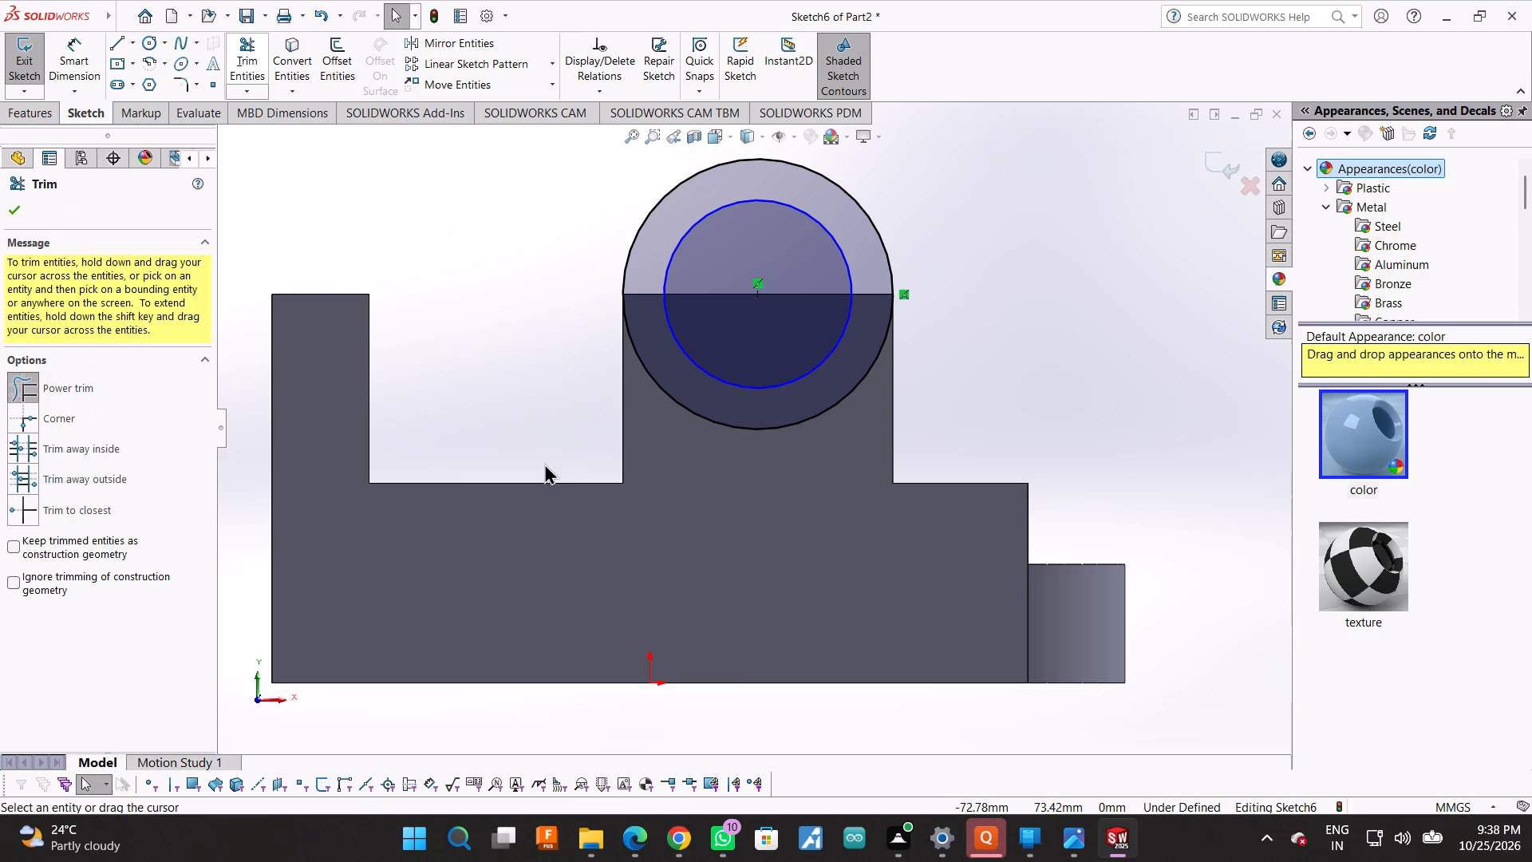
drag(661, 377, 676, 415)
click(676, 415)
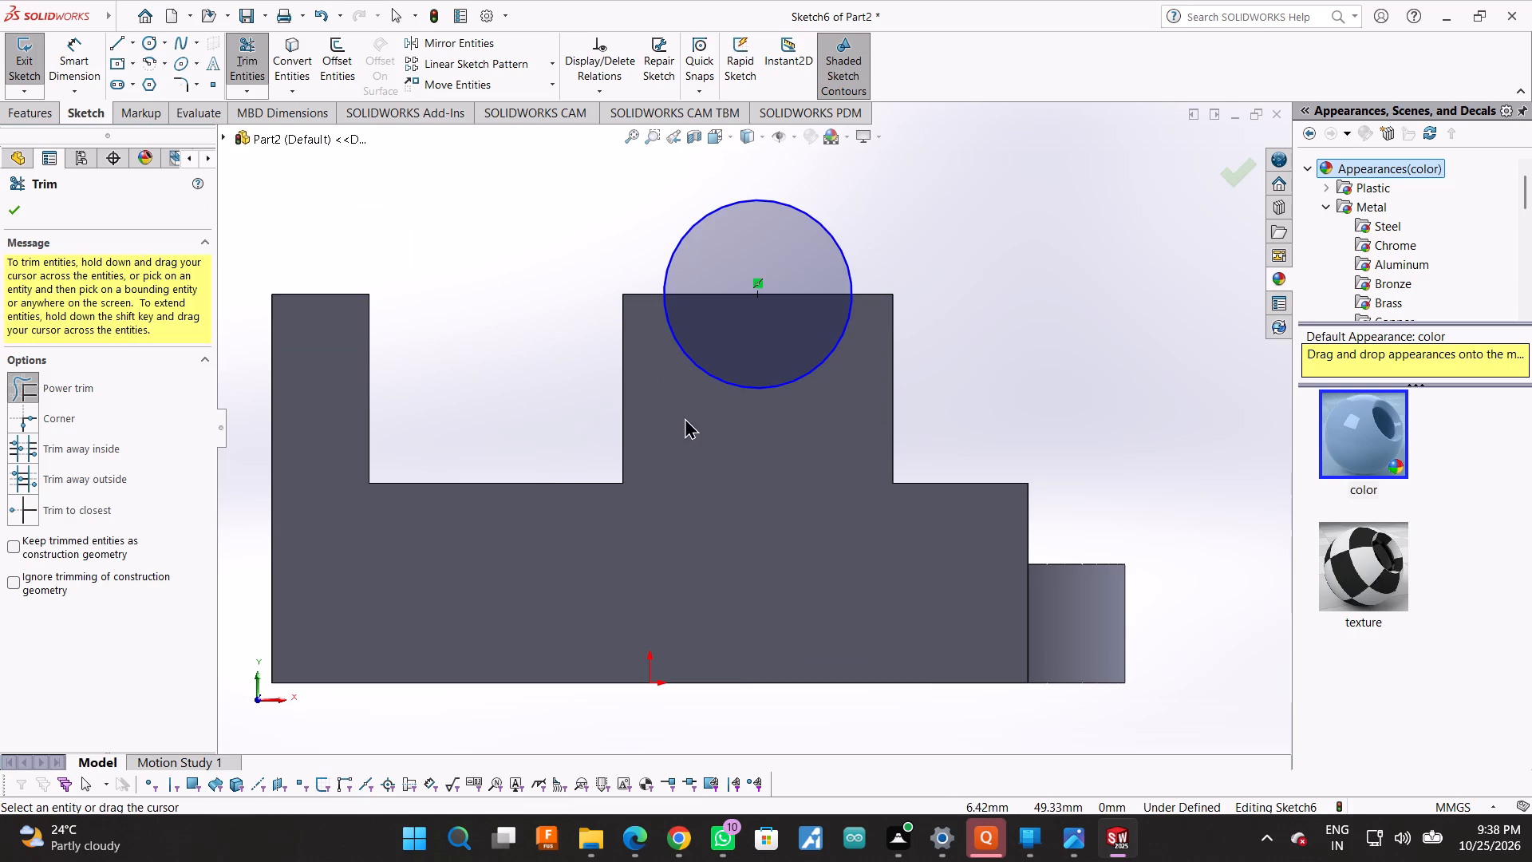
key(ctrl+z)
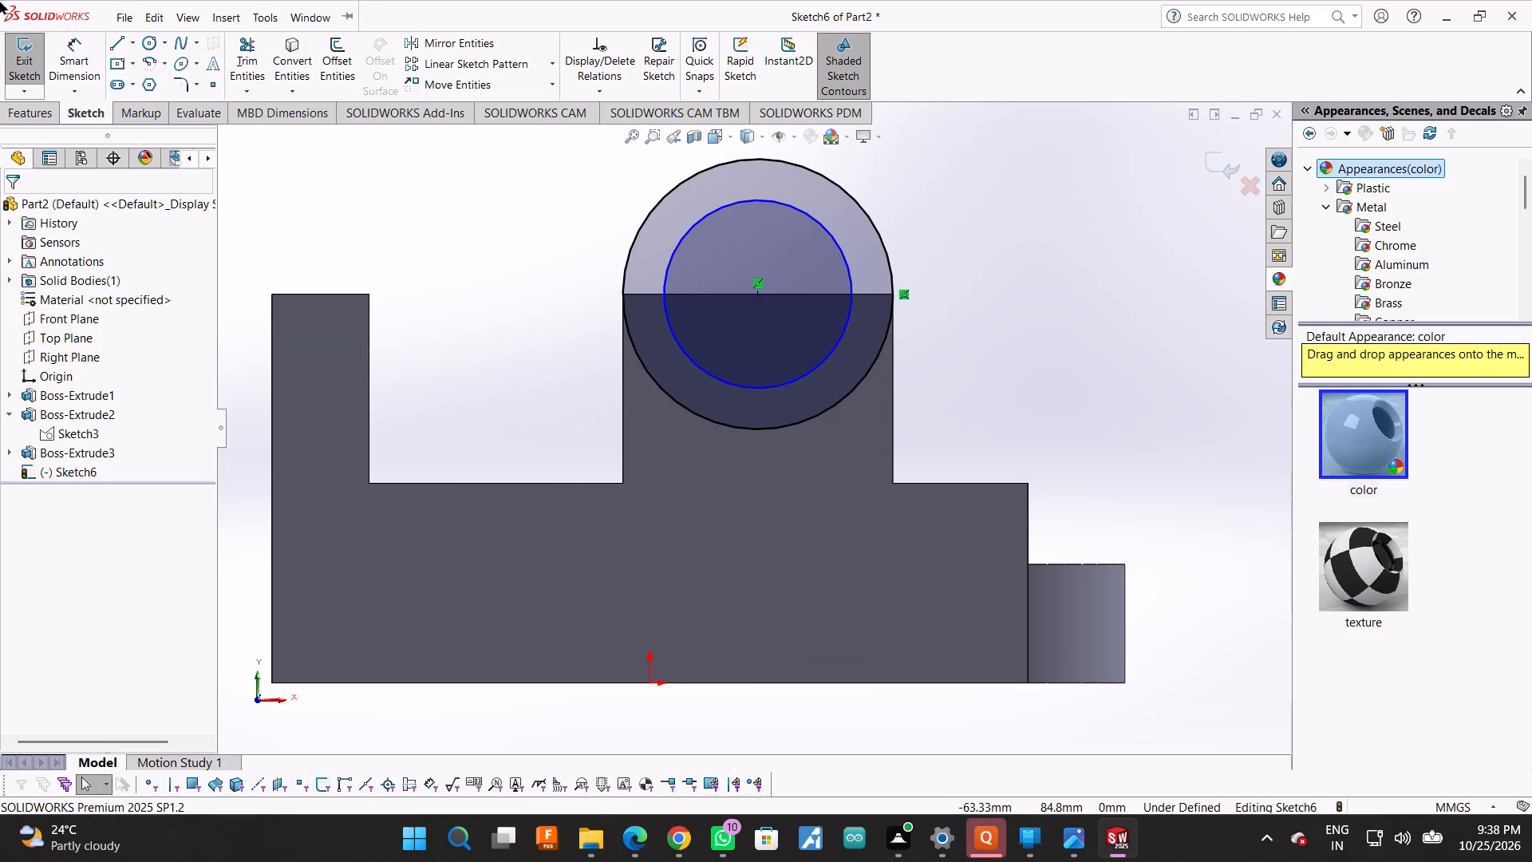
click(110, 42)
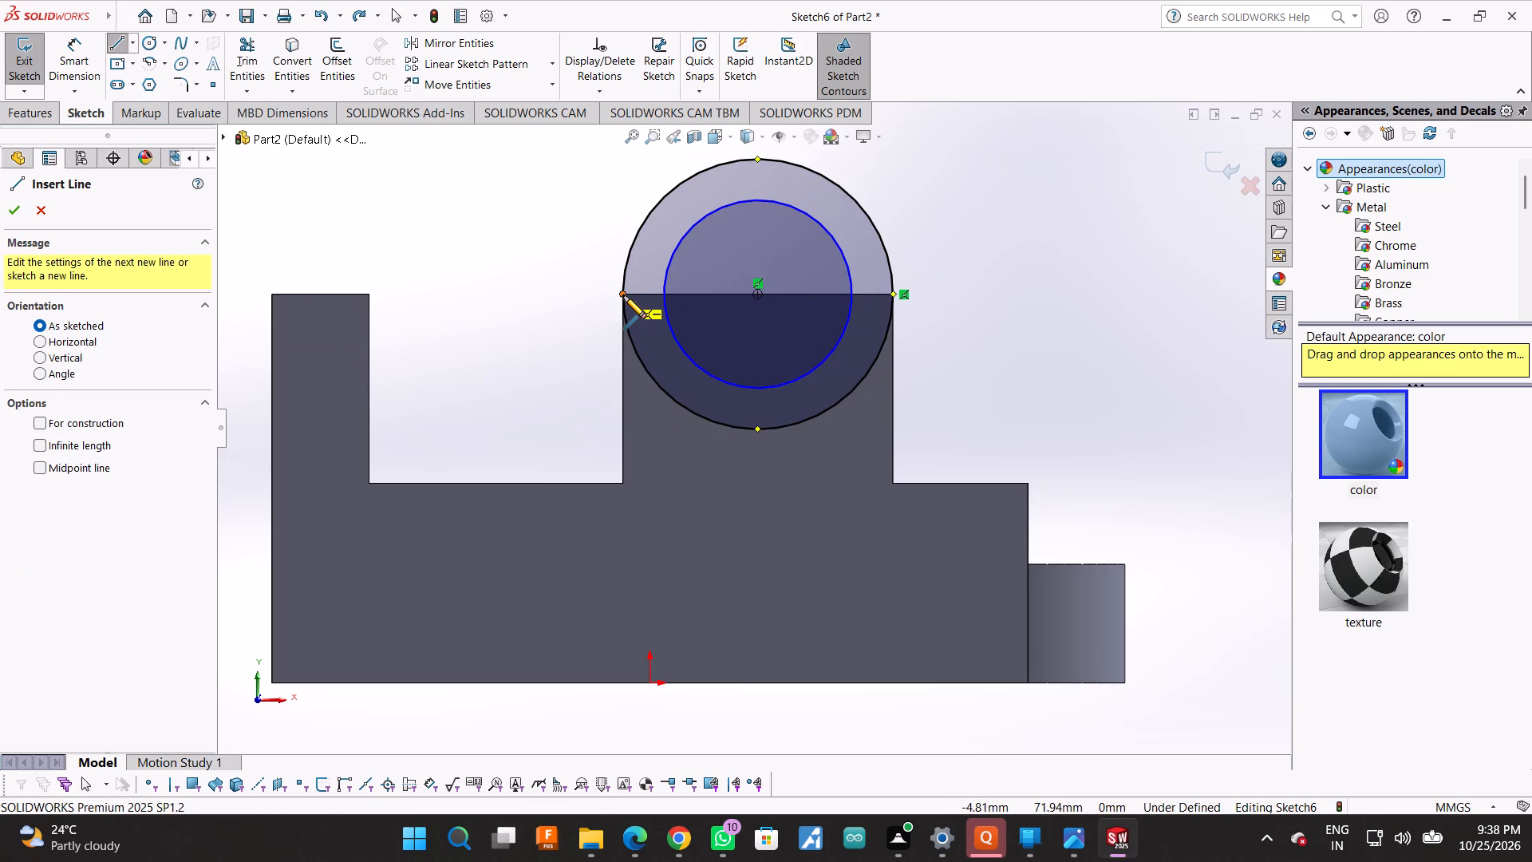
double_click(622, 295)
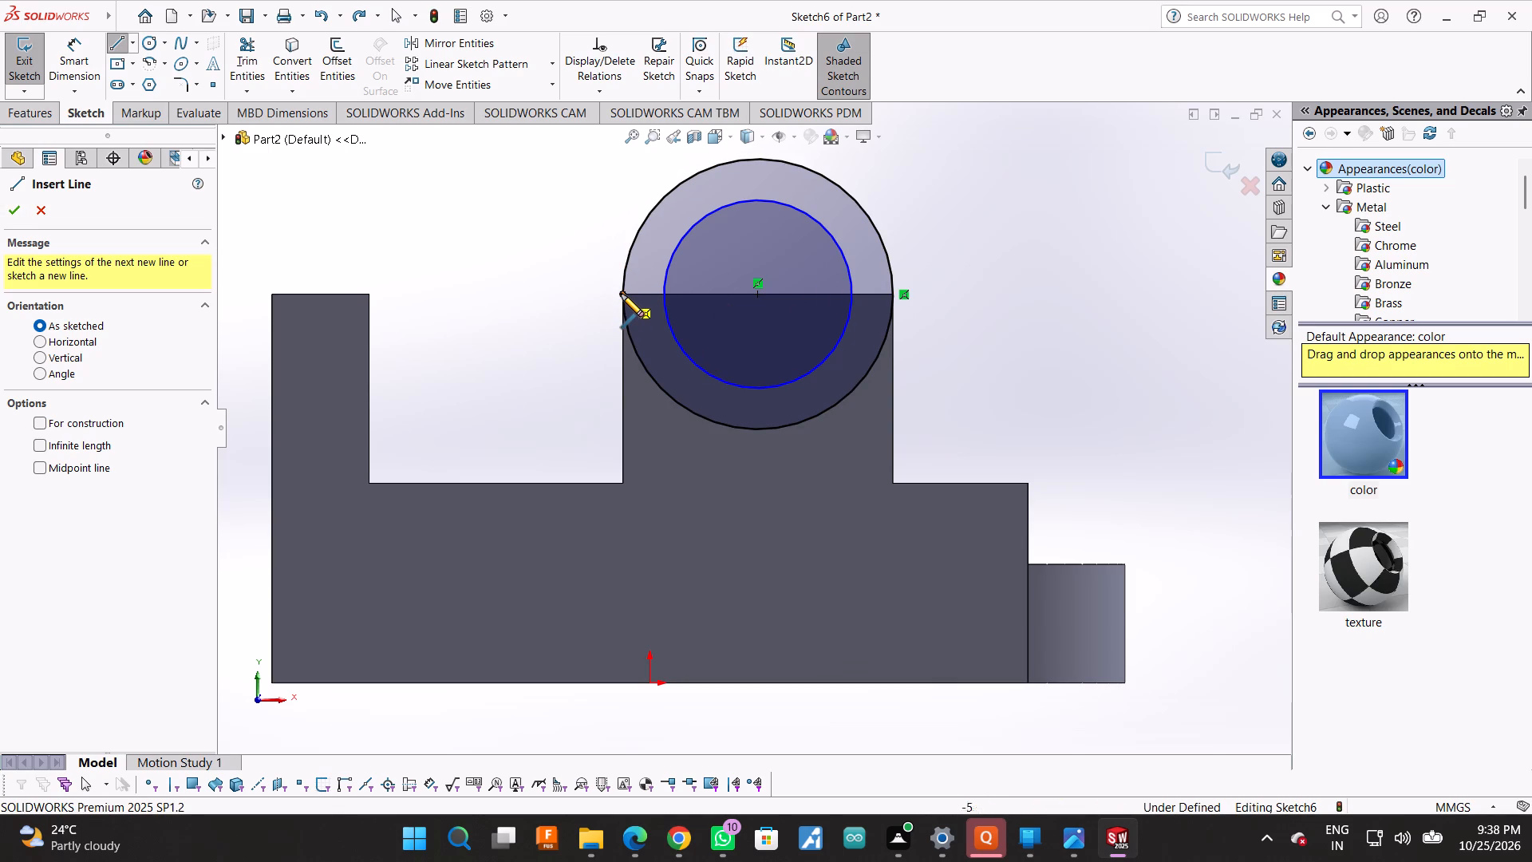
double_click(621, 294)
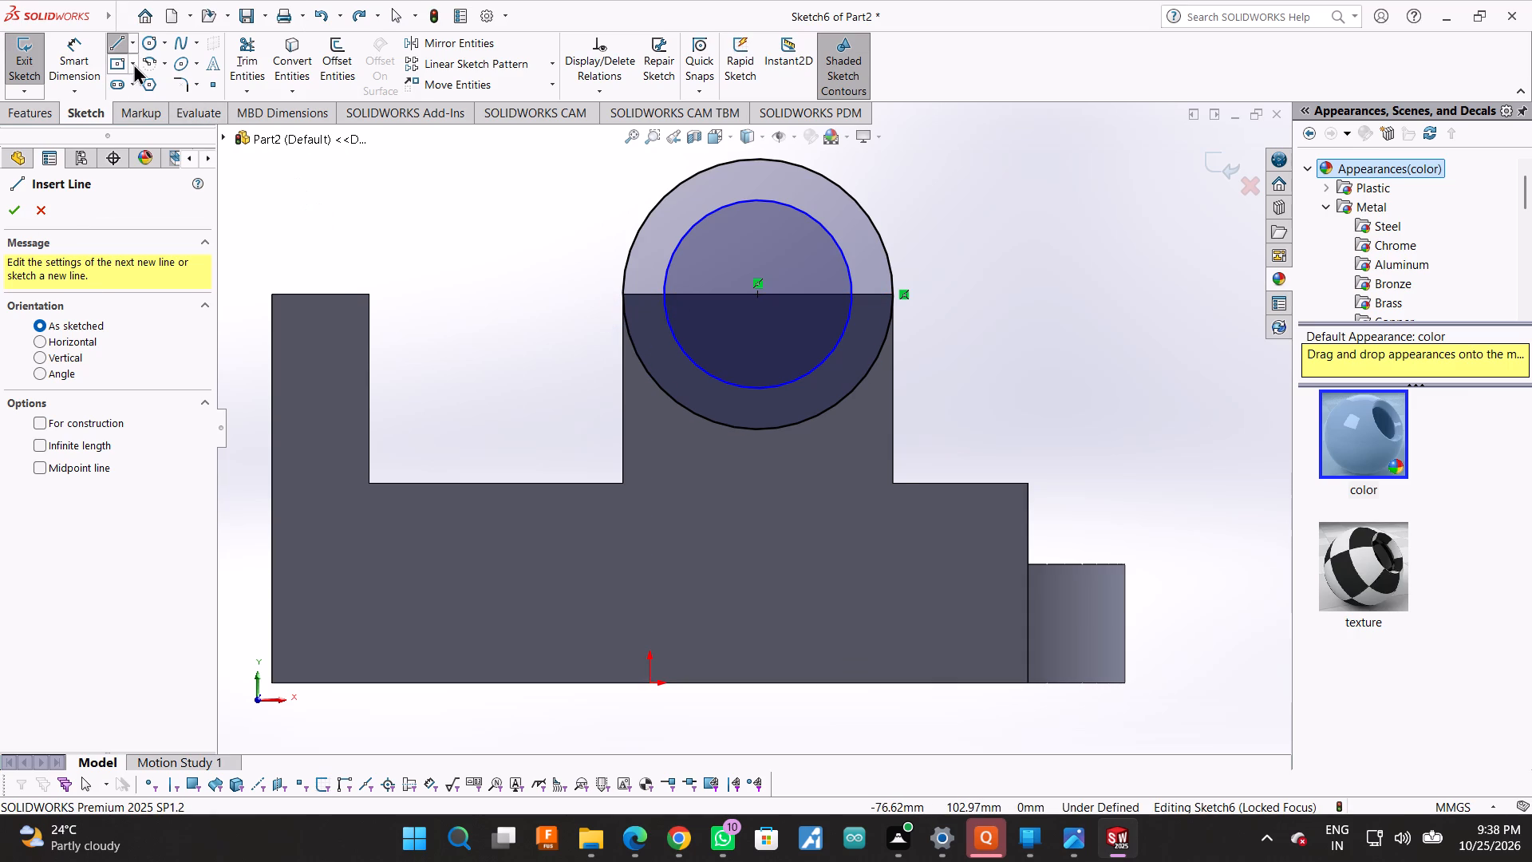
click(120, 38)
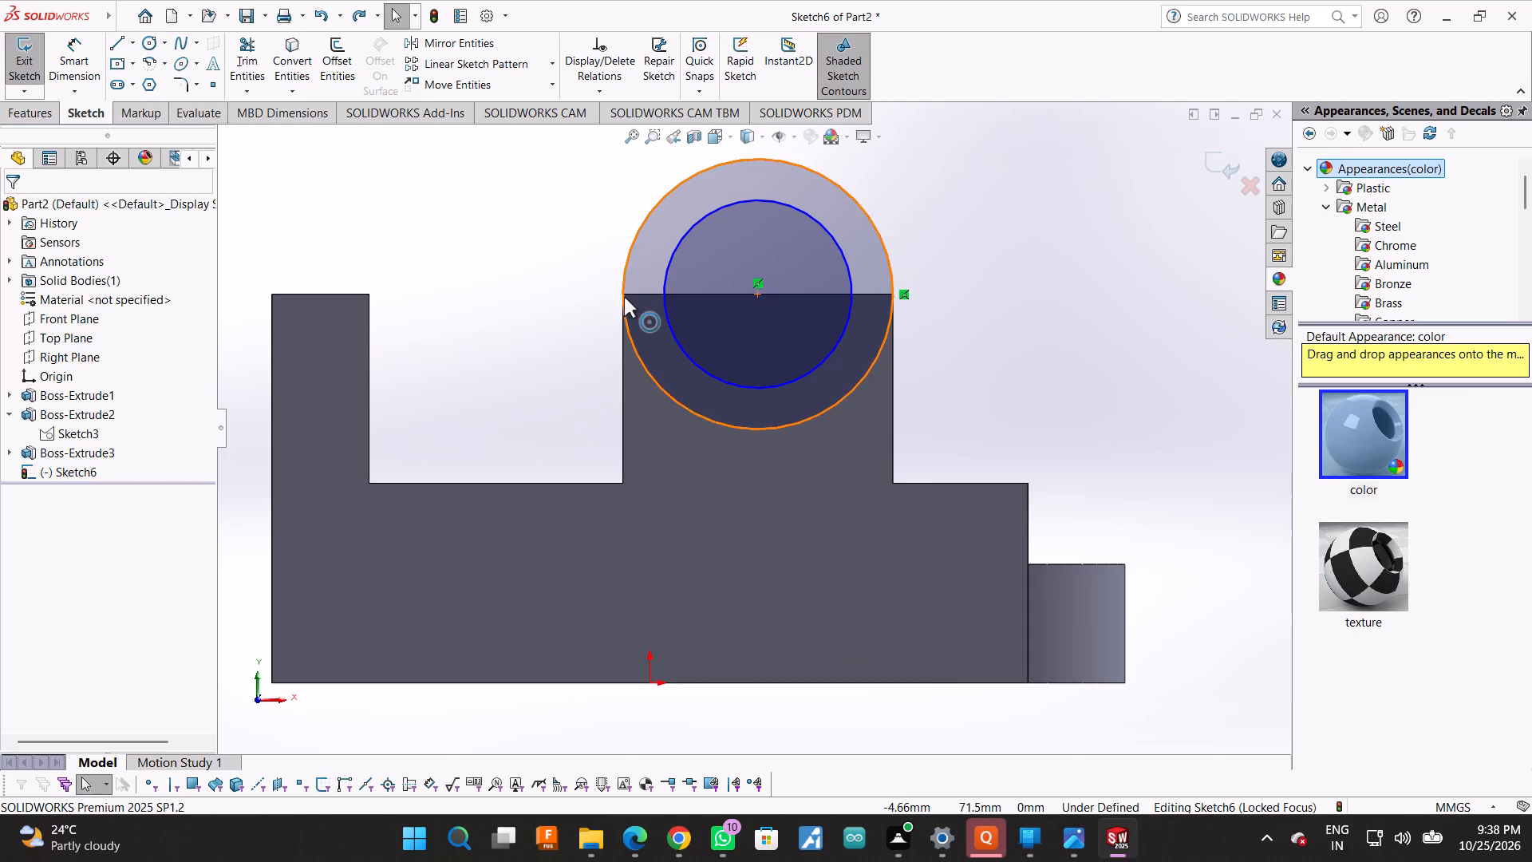
Draw three connected horizontal lines across the circles' diameter, about 7.6, 34.8 and 7.6 mm long, meeting at the inner circle.
click(111, 42)
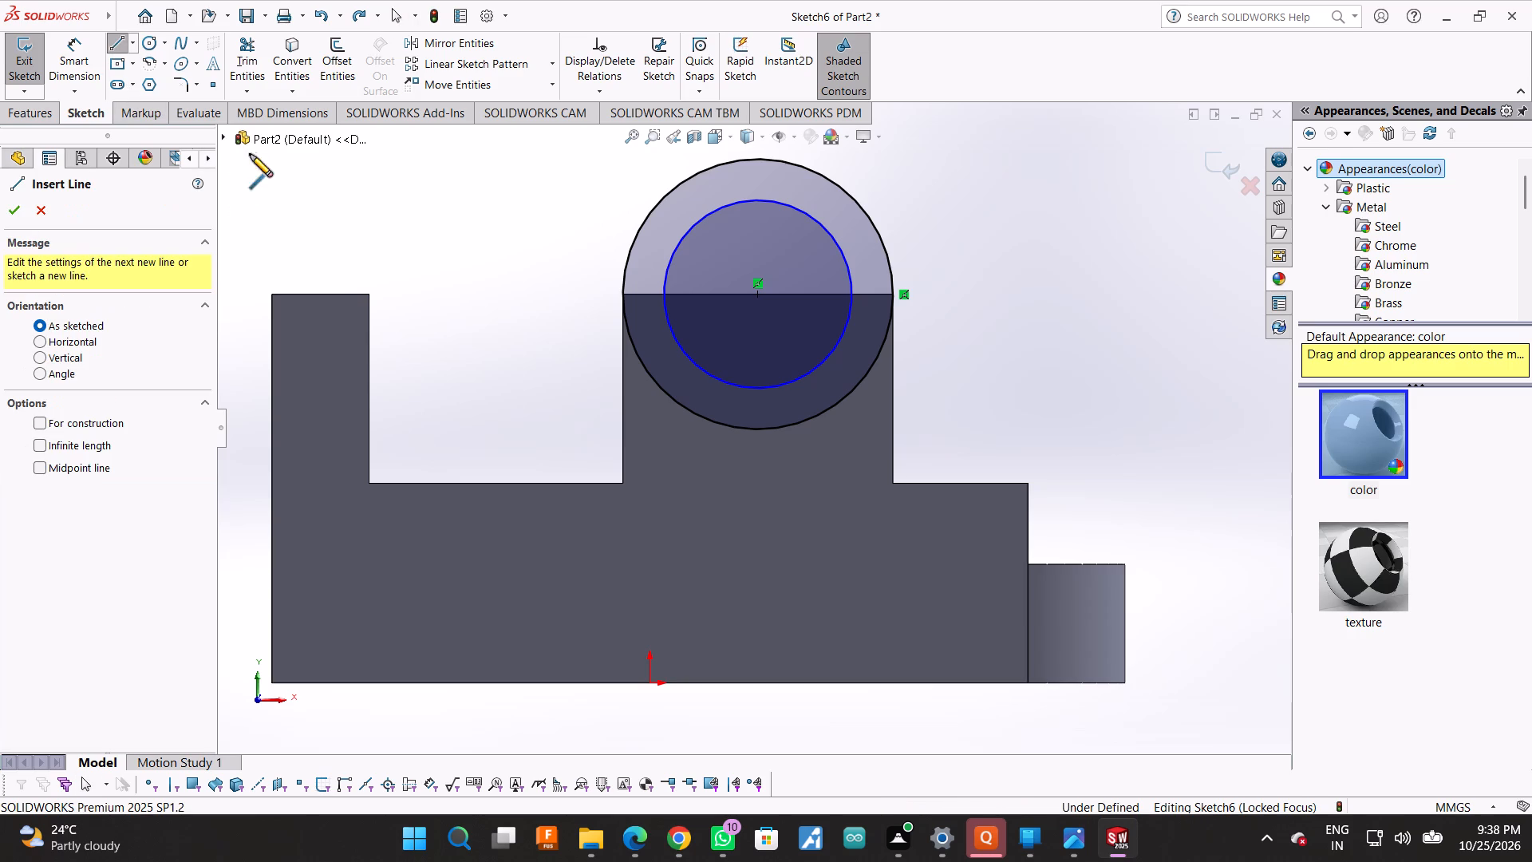
click(626, 293)
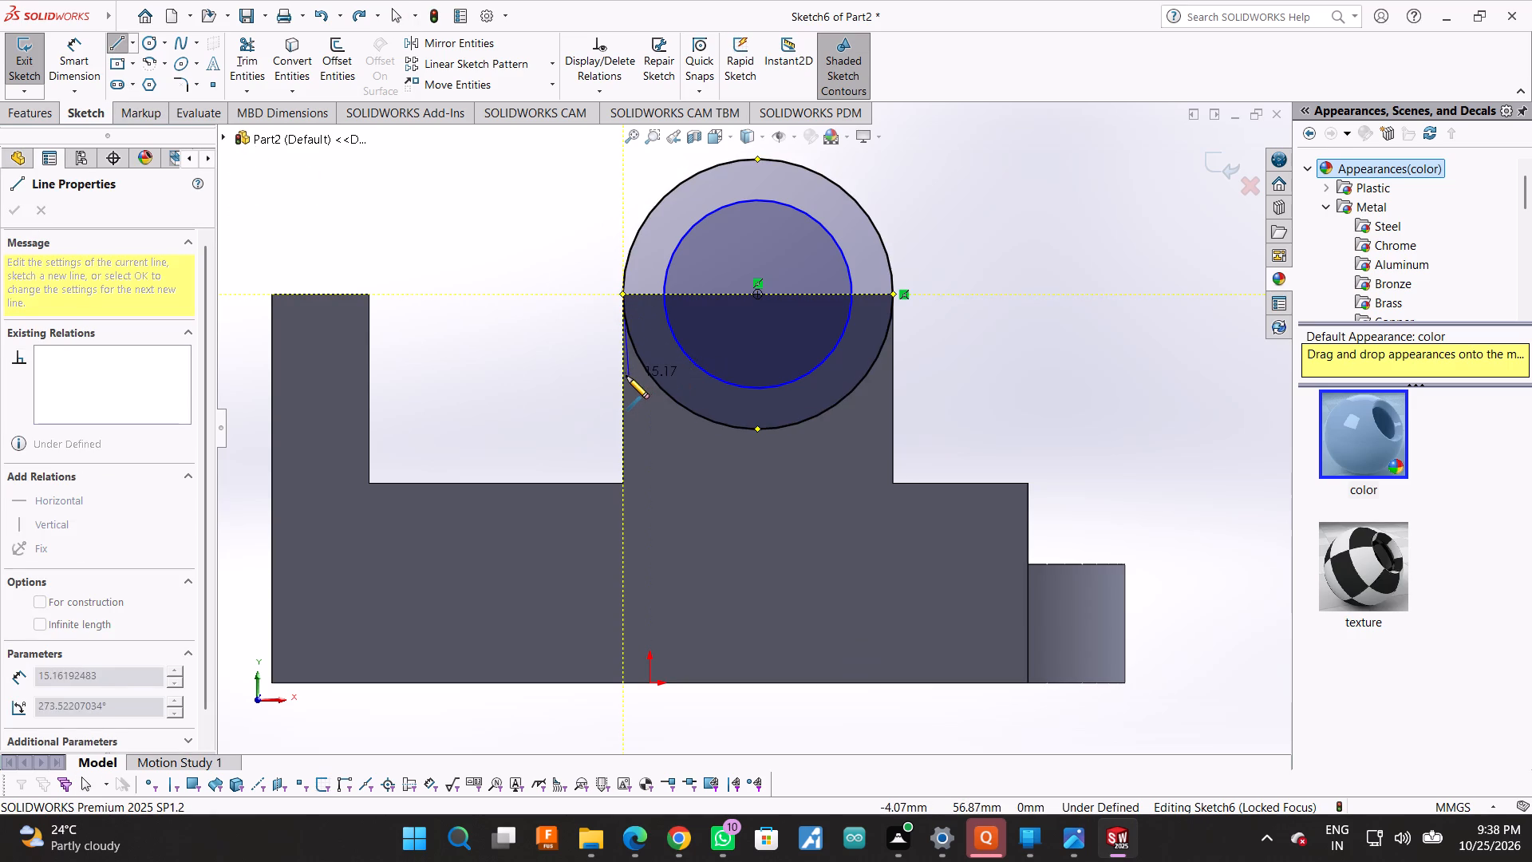
click(663, 297)
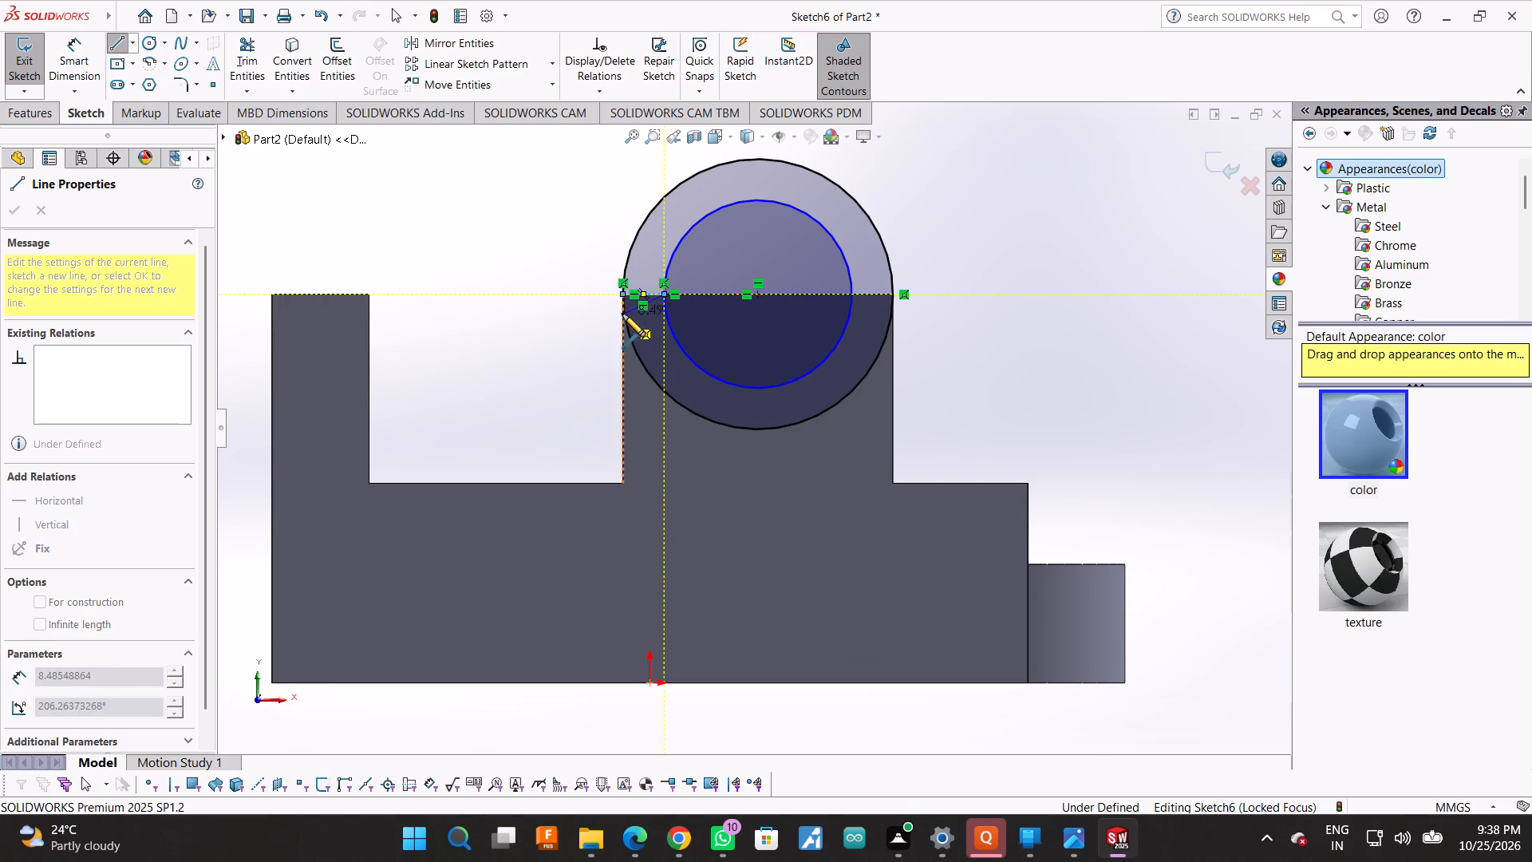
click(850, 295)
click(893, 294)
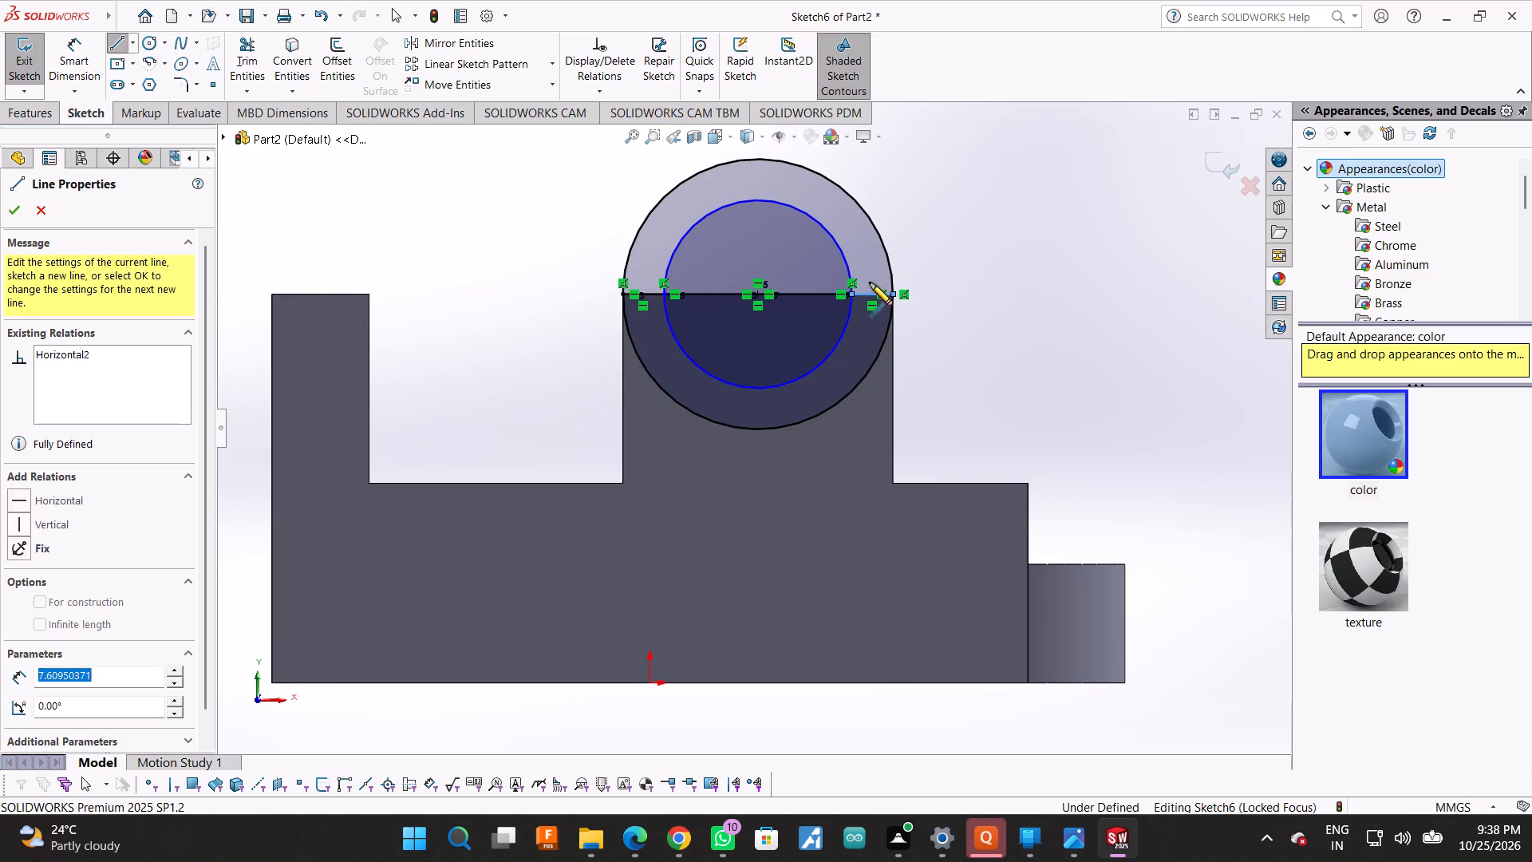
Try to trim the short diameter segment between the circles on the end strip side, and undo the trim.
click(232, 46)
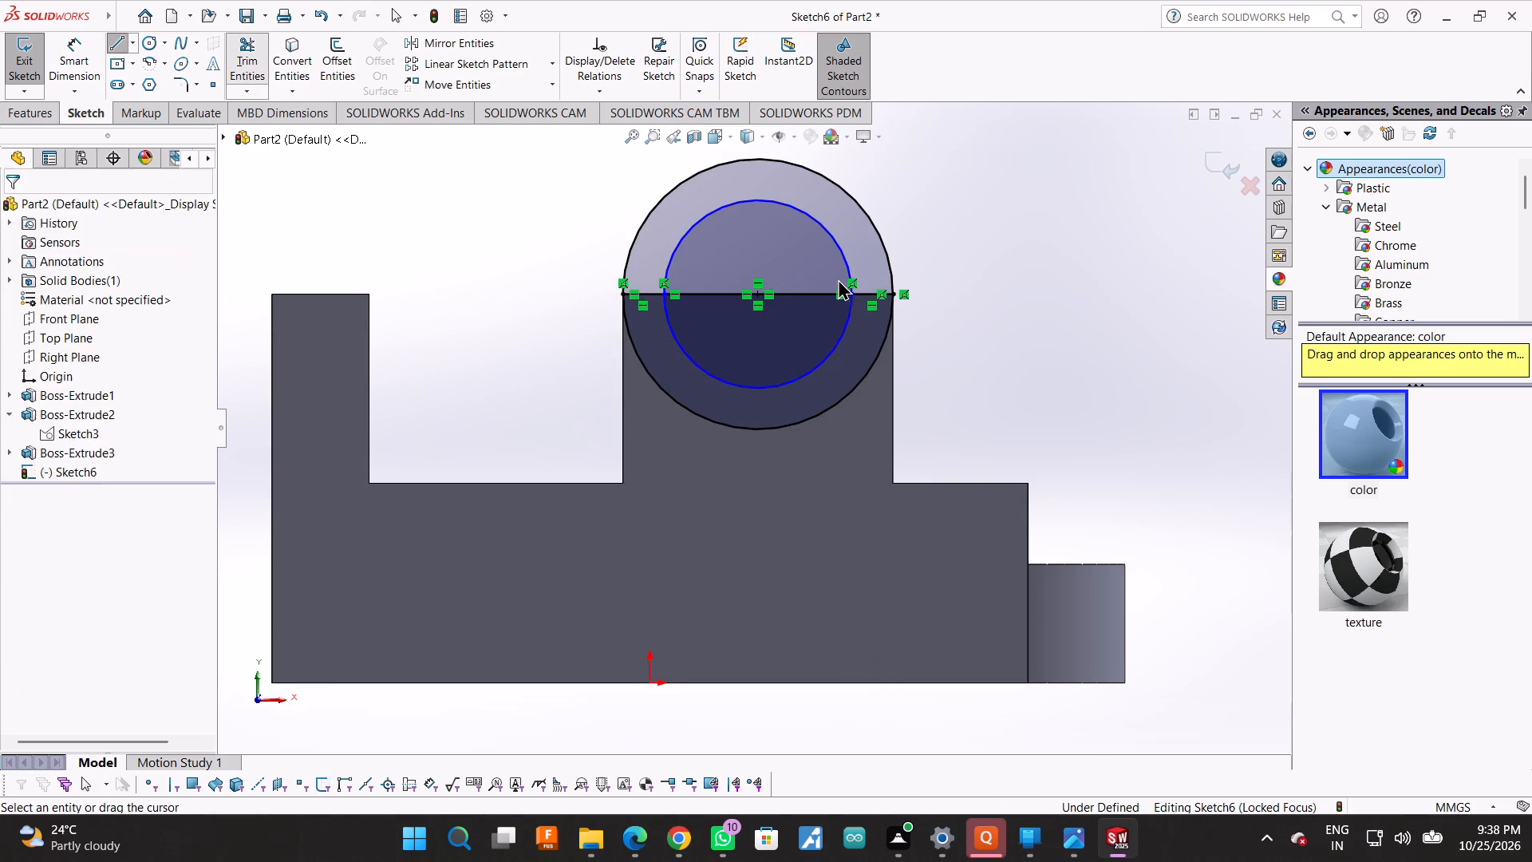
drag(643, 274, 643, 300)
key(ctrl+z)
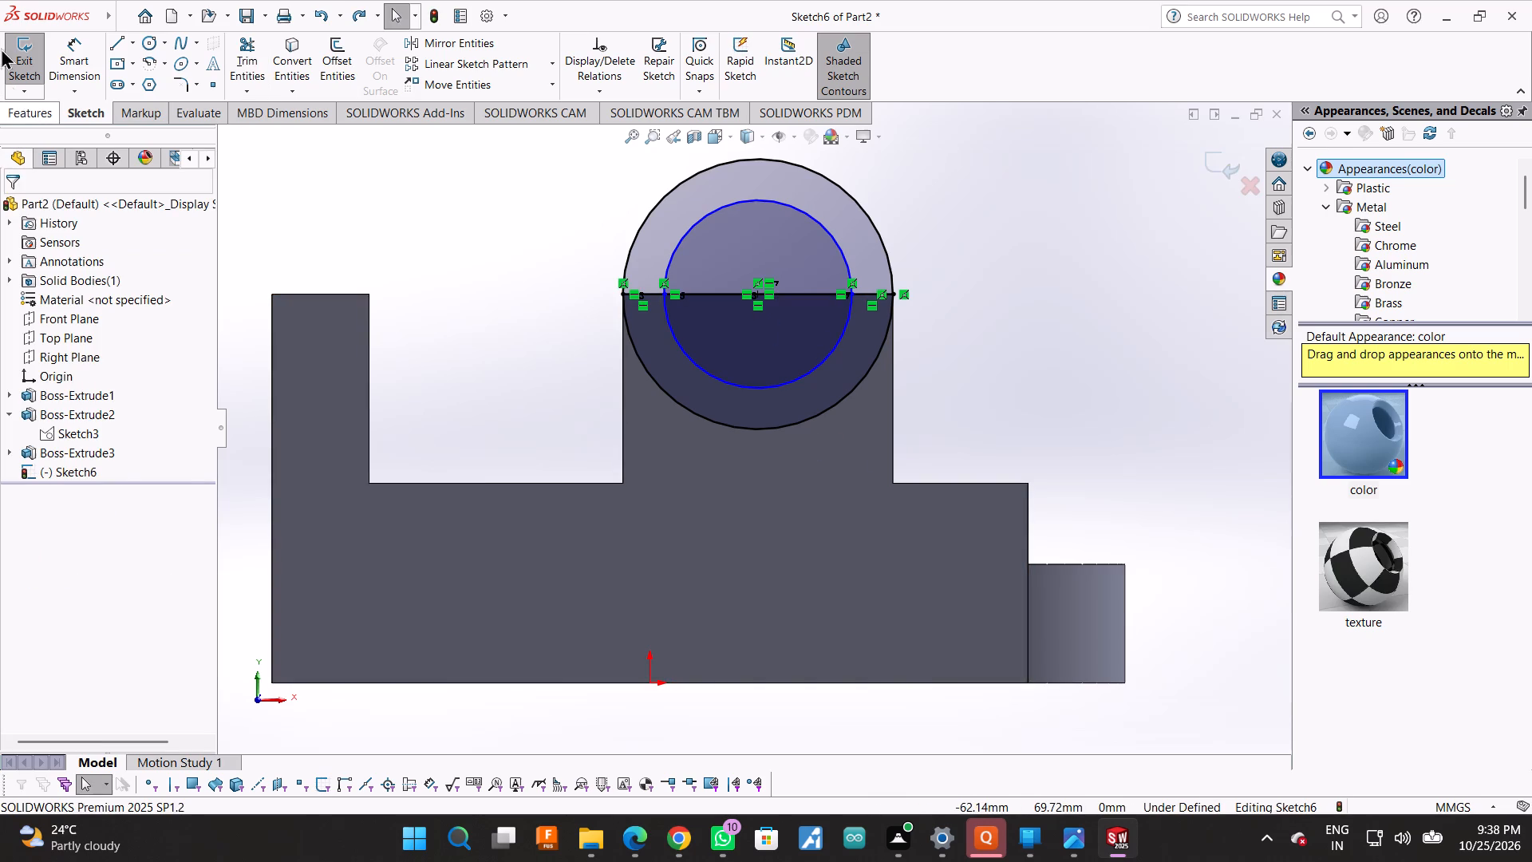
Trim away the lower half of the 25 mm radius outer circle.
click(235, 40)
drag(816, 475, 817, 399)
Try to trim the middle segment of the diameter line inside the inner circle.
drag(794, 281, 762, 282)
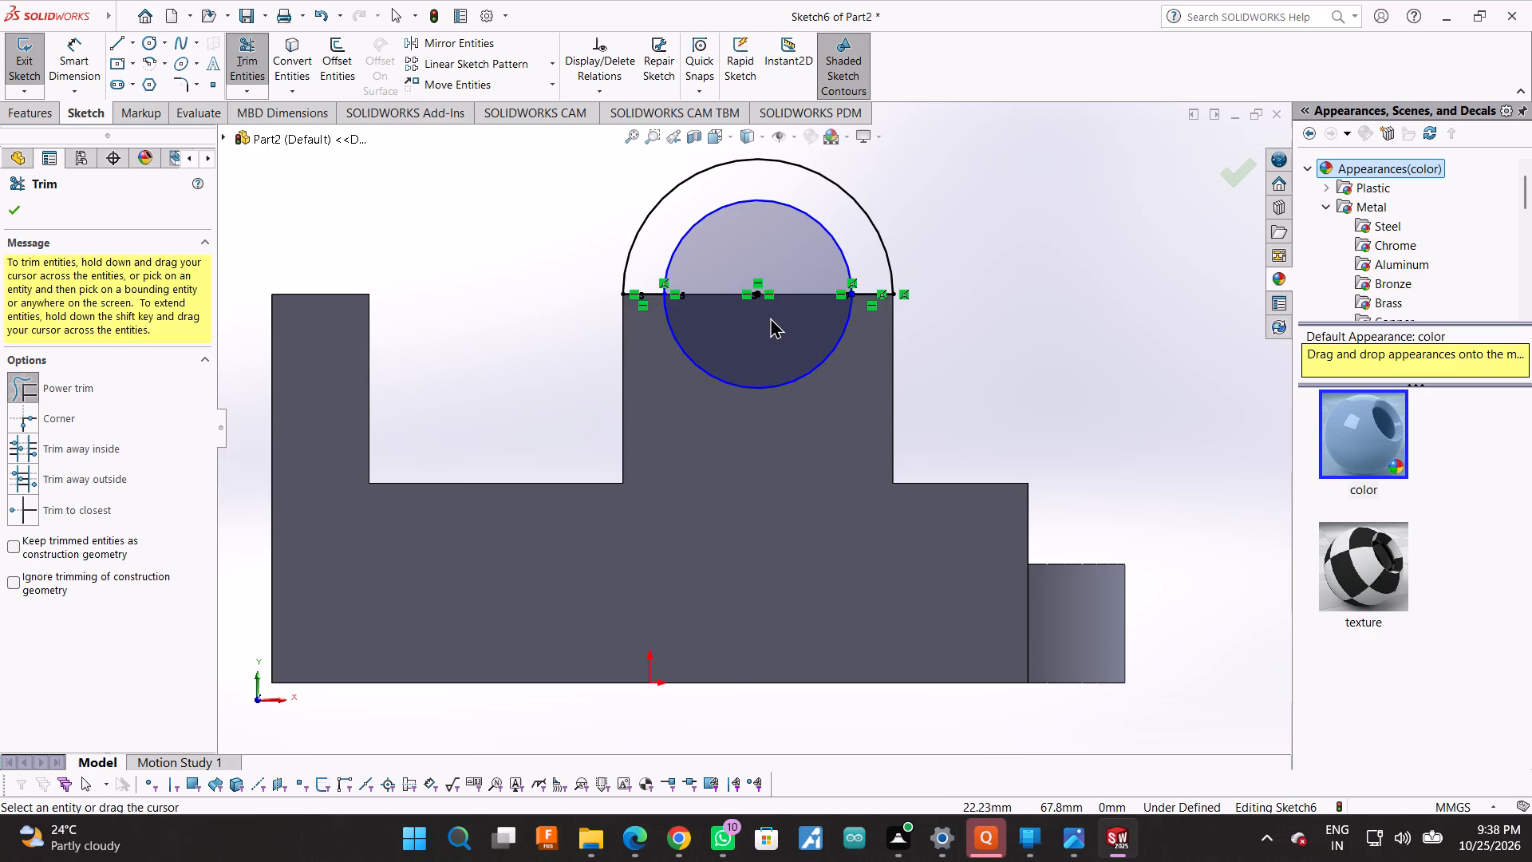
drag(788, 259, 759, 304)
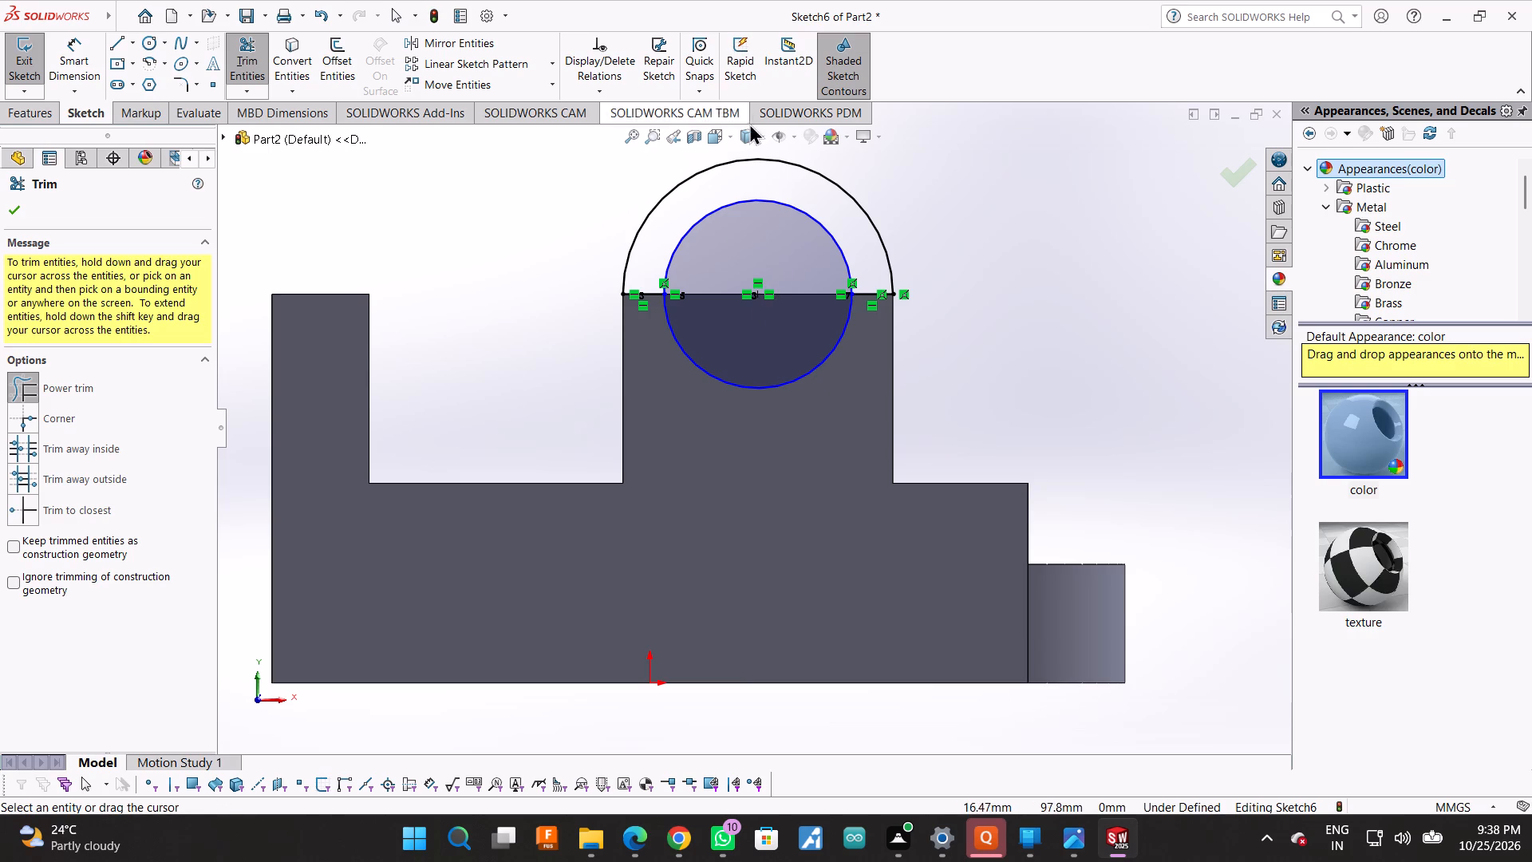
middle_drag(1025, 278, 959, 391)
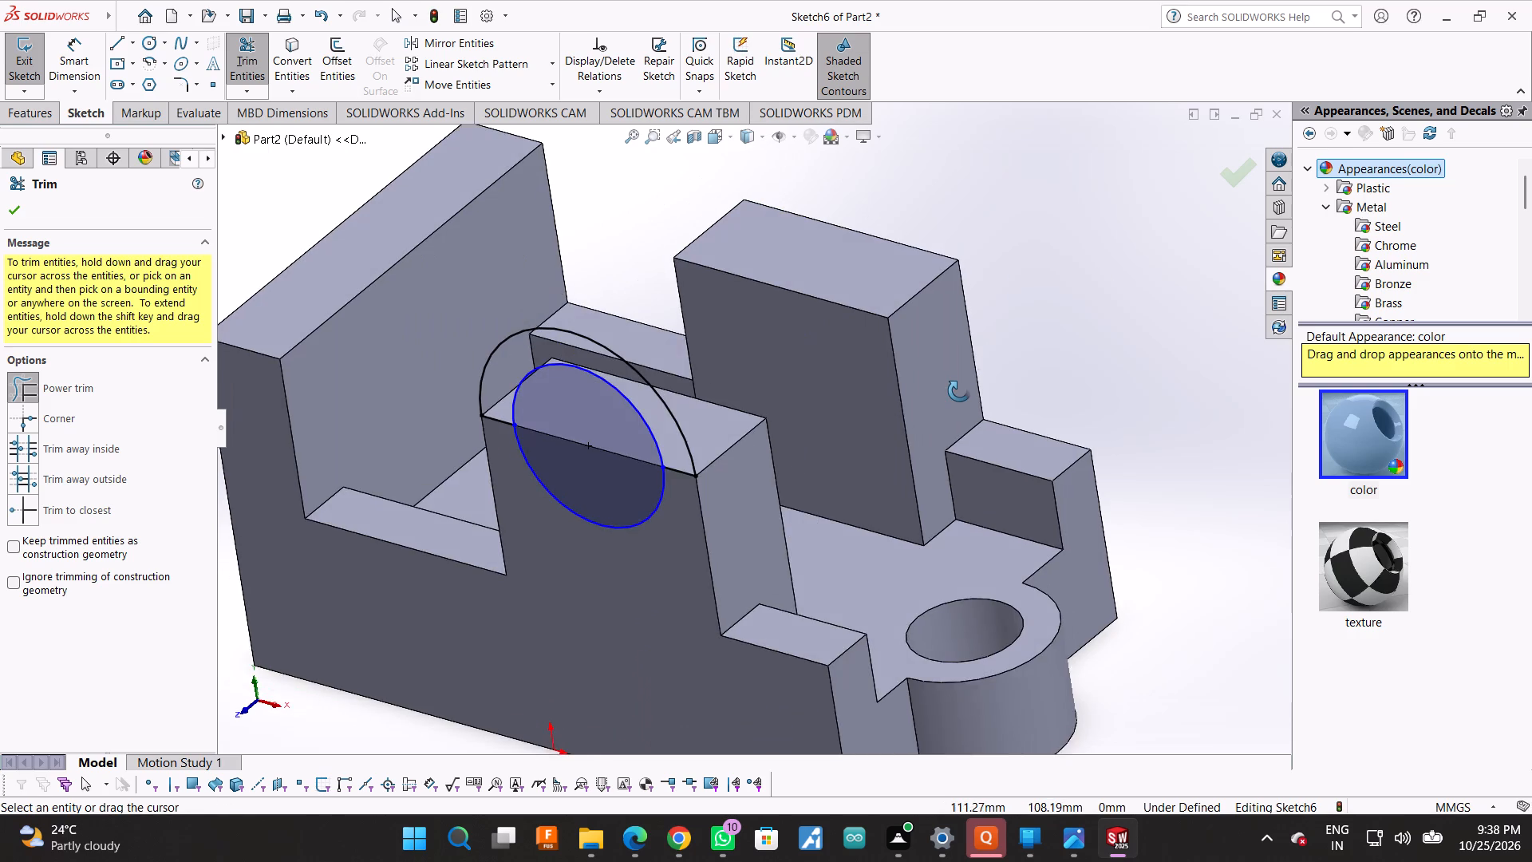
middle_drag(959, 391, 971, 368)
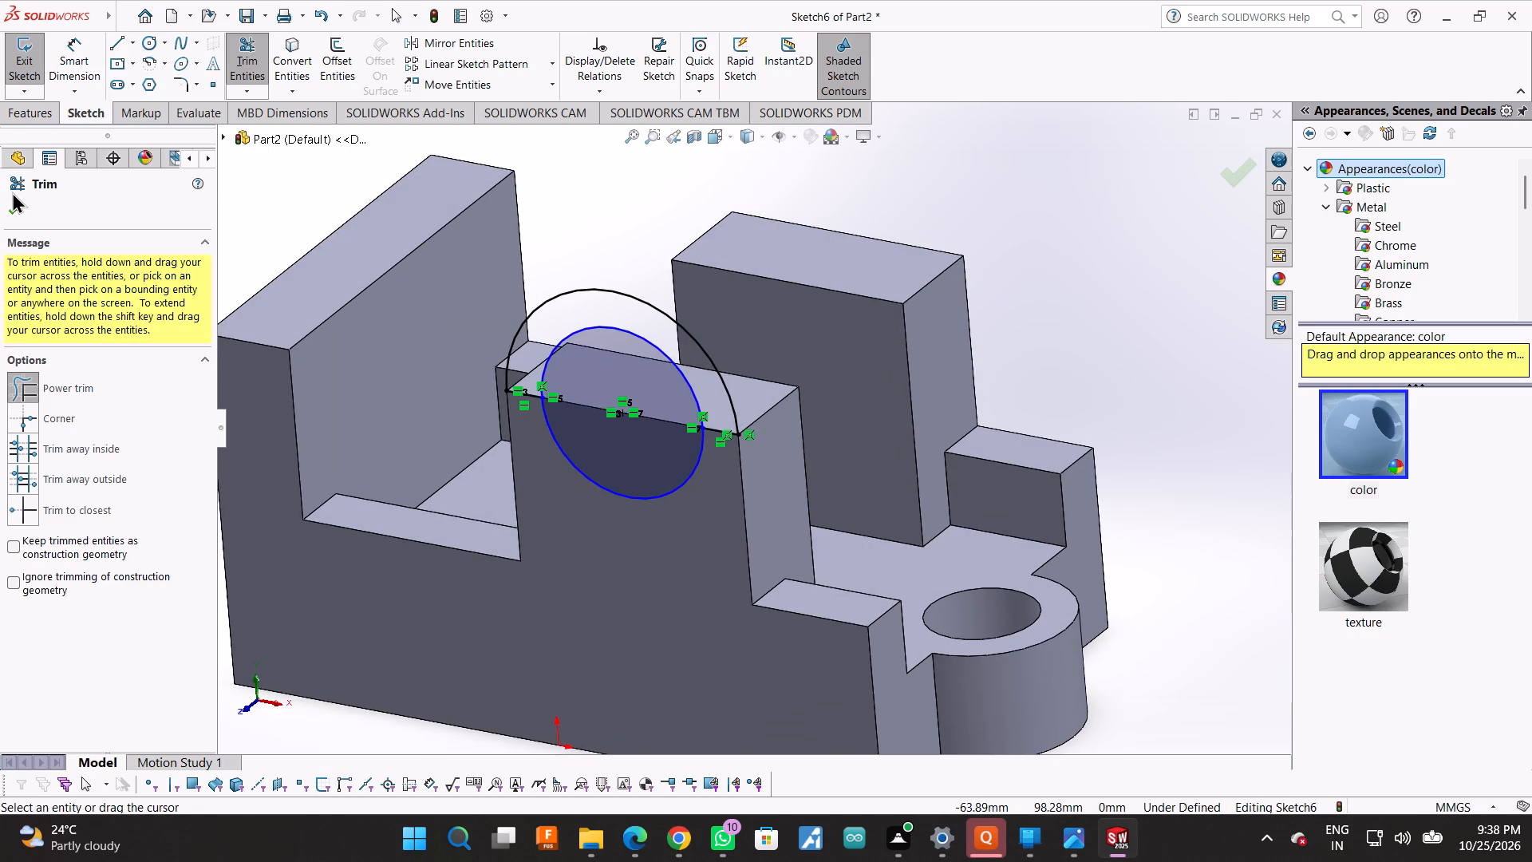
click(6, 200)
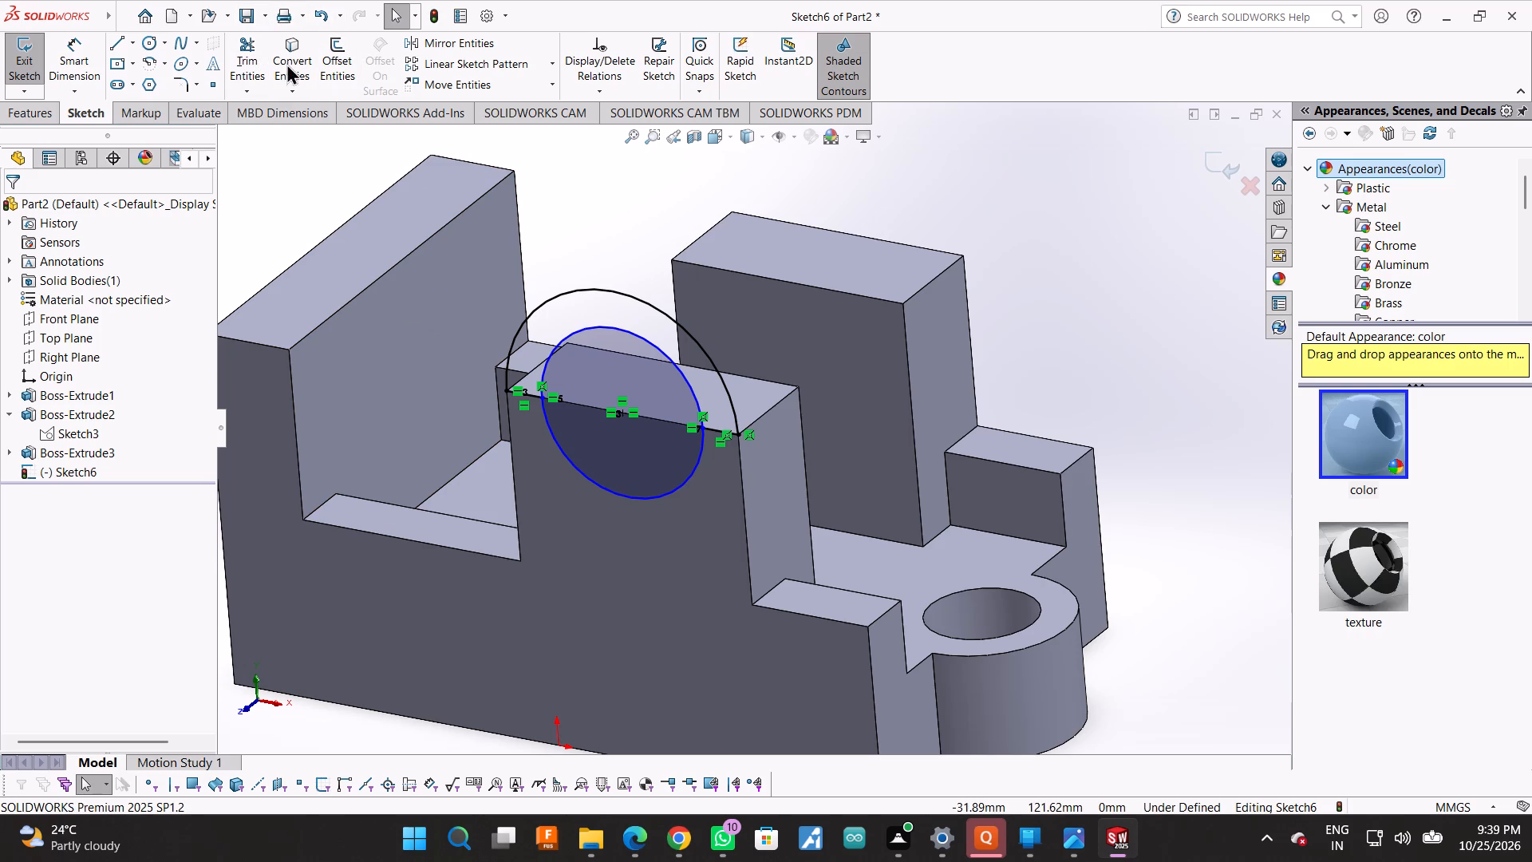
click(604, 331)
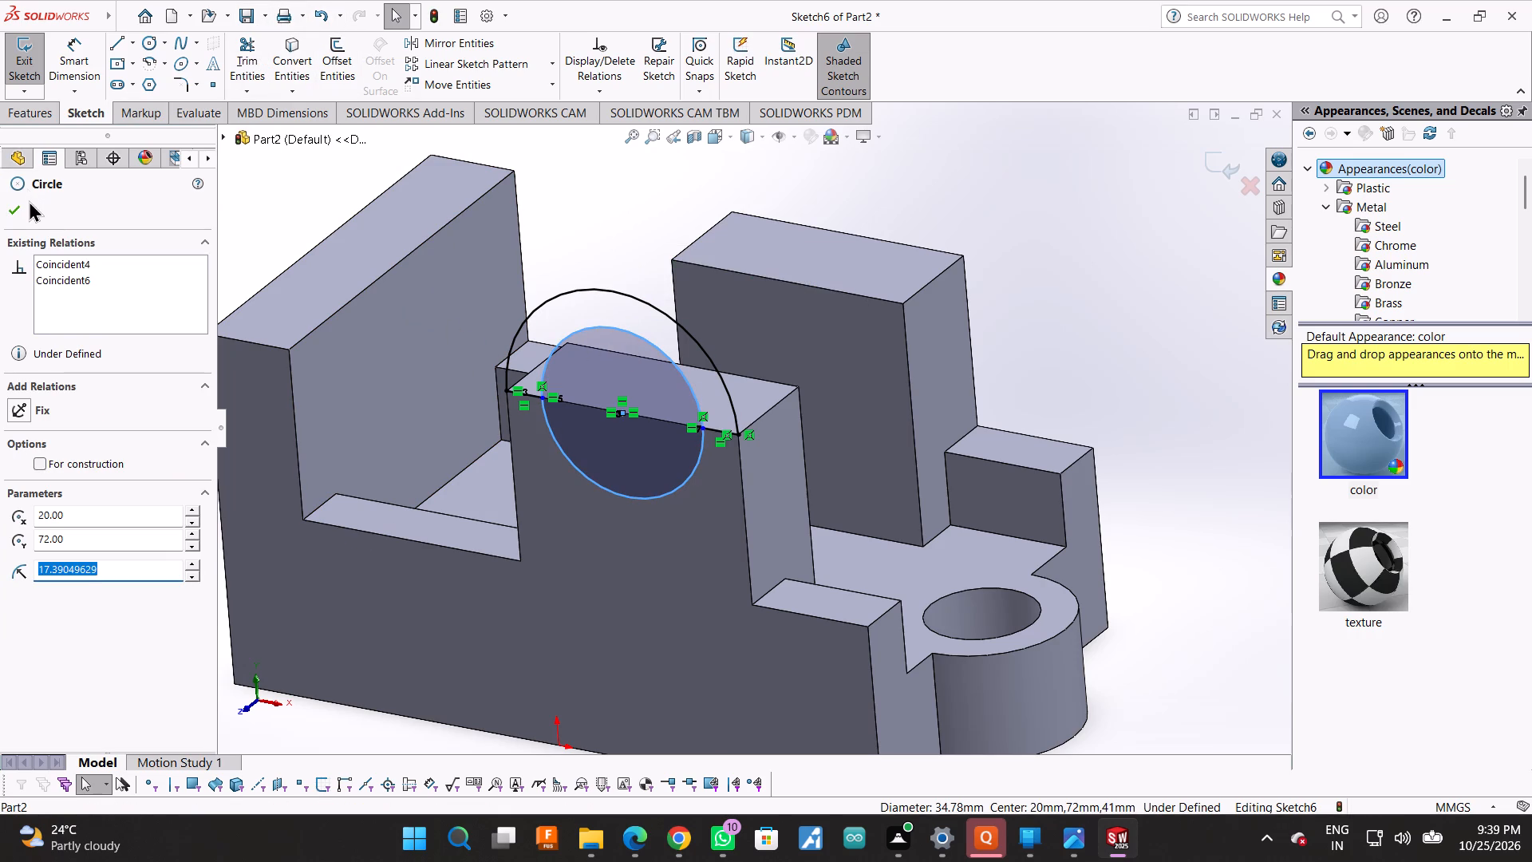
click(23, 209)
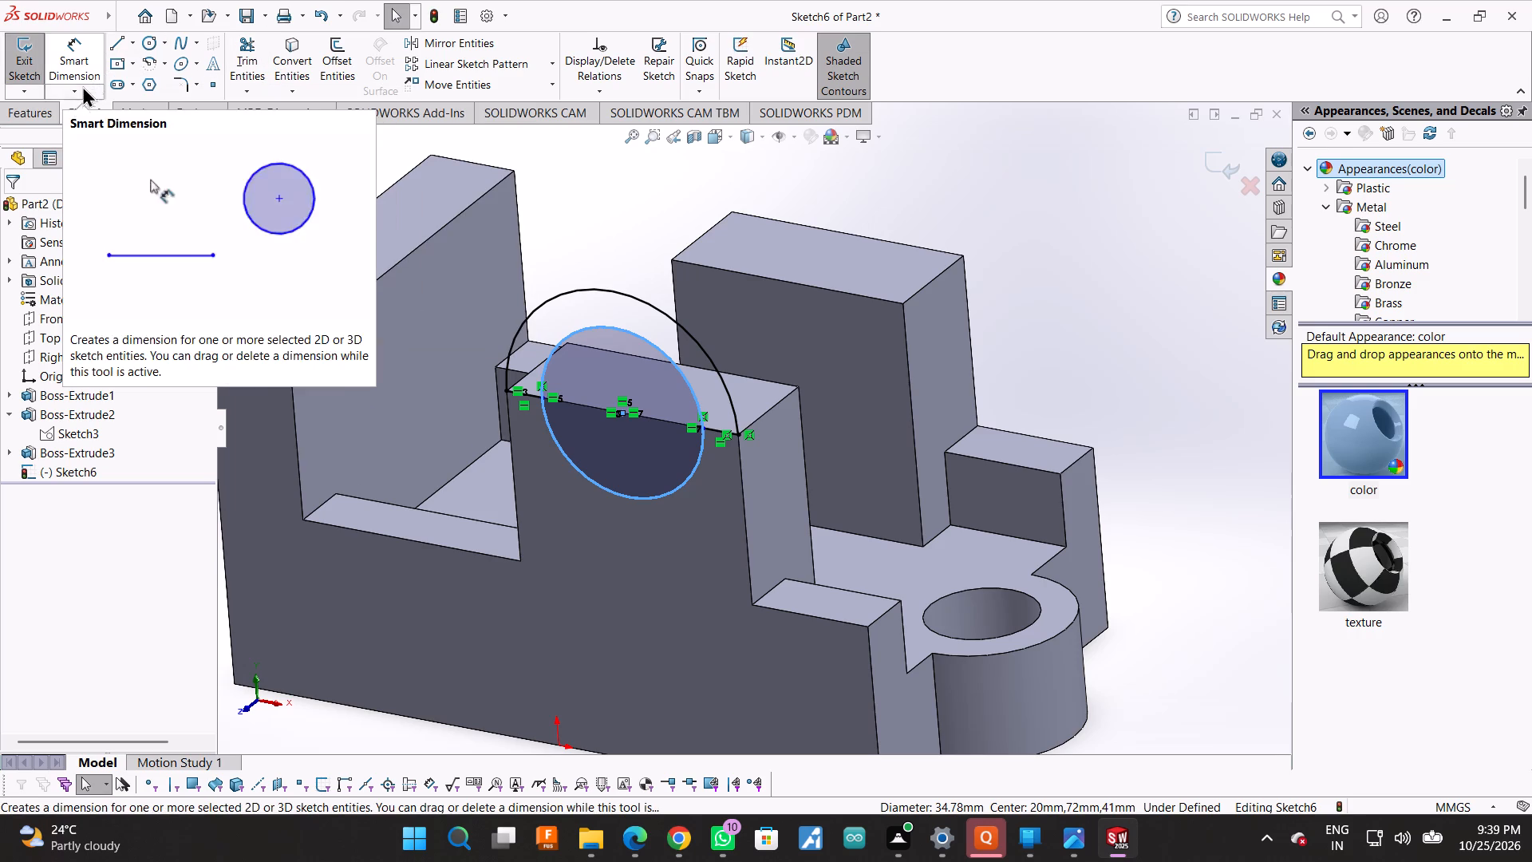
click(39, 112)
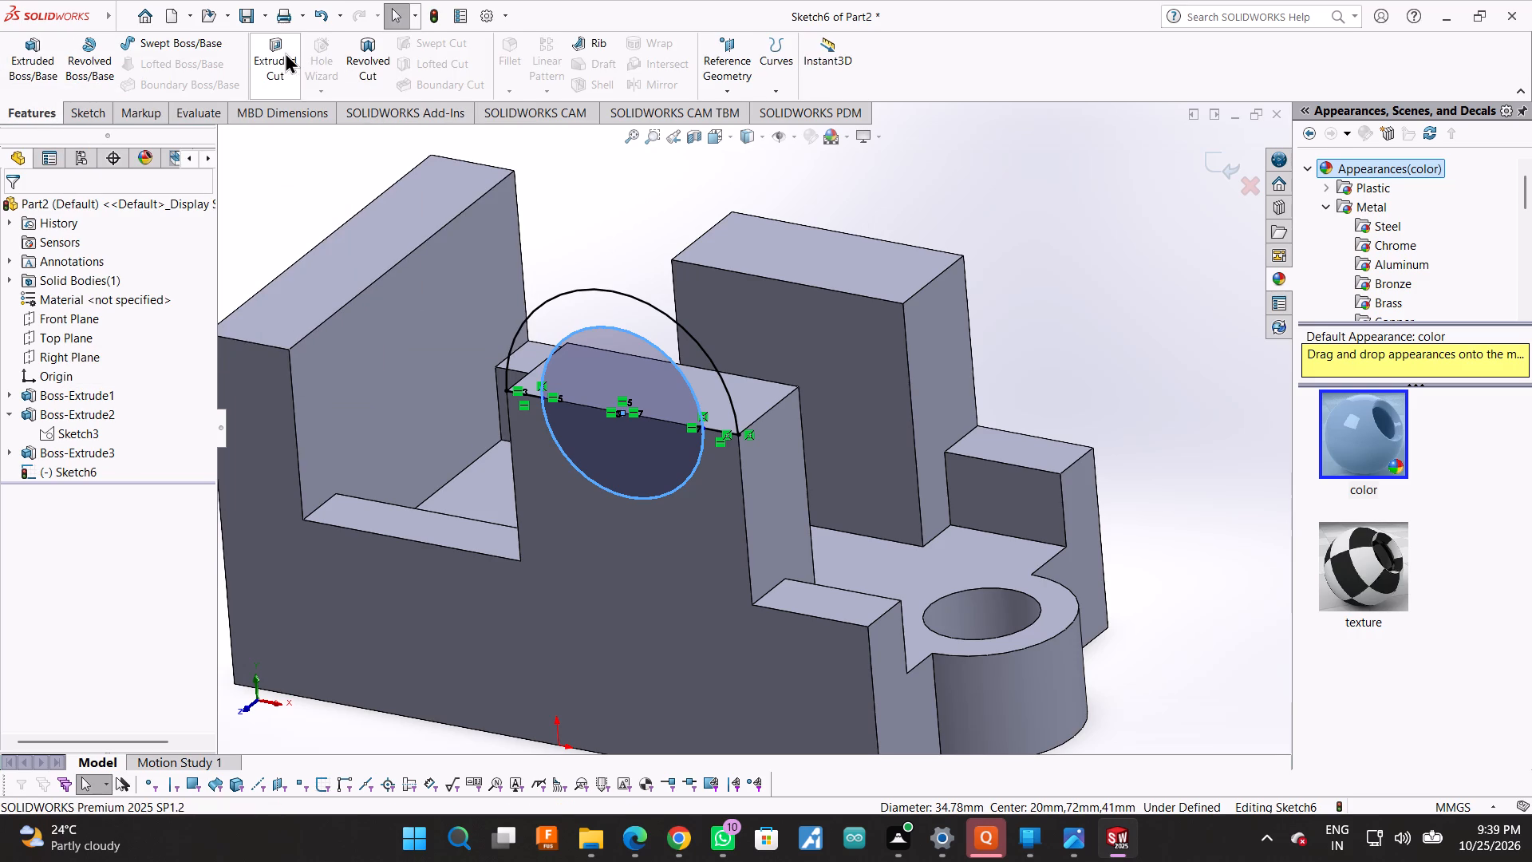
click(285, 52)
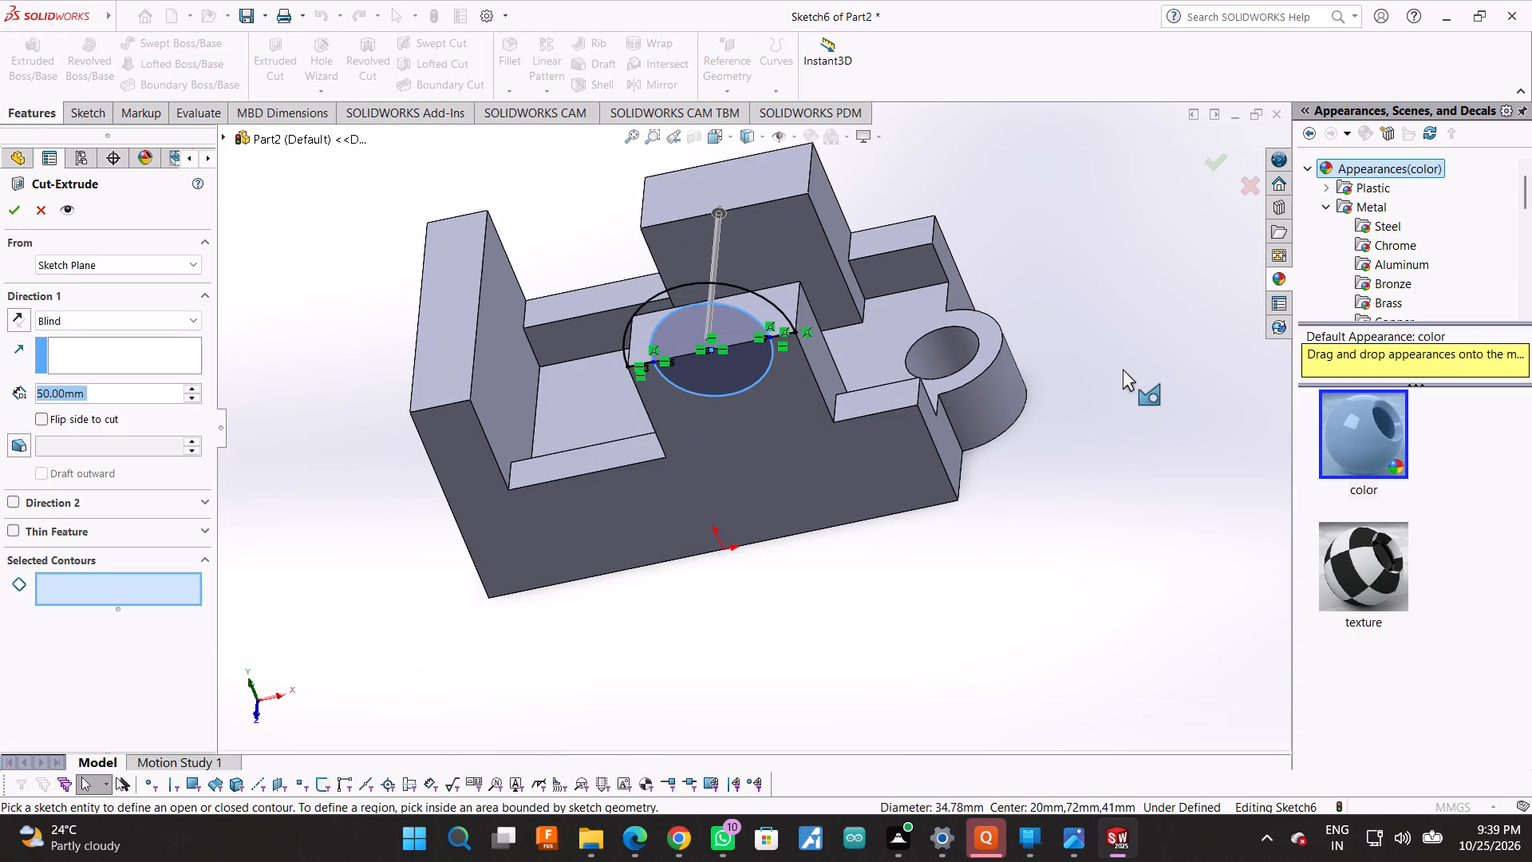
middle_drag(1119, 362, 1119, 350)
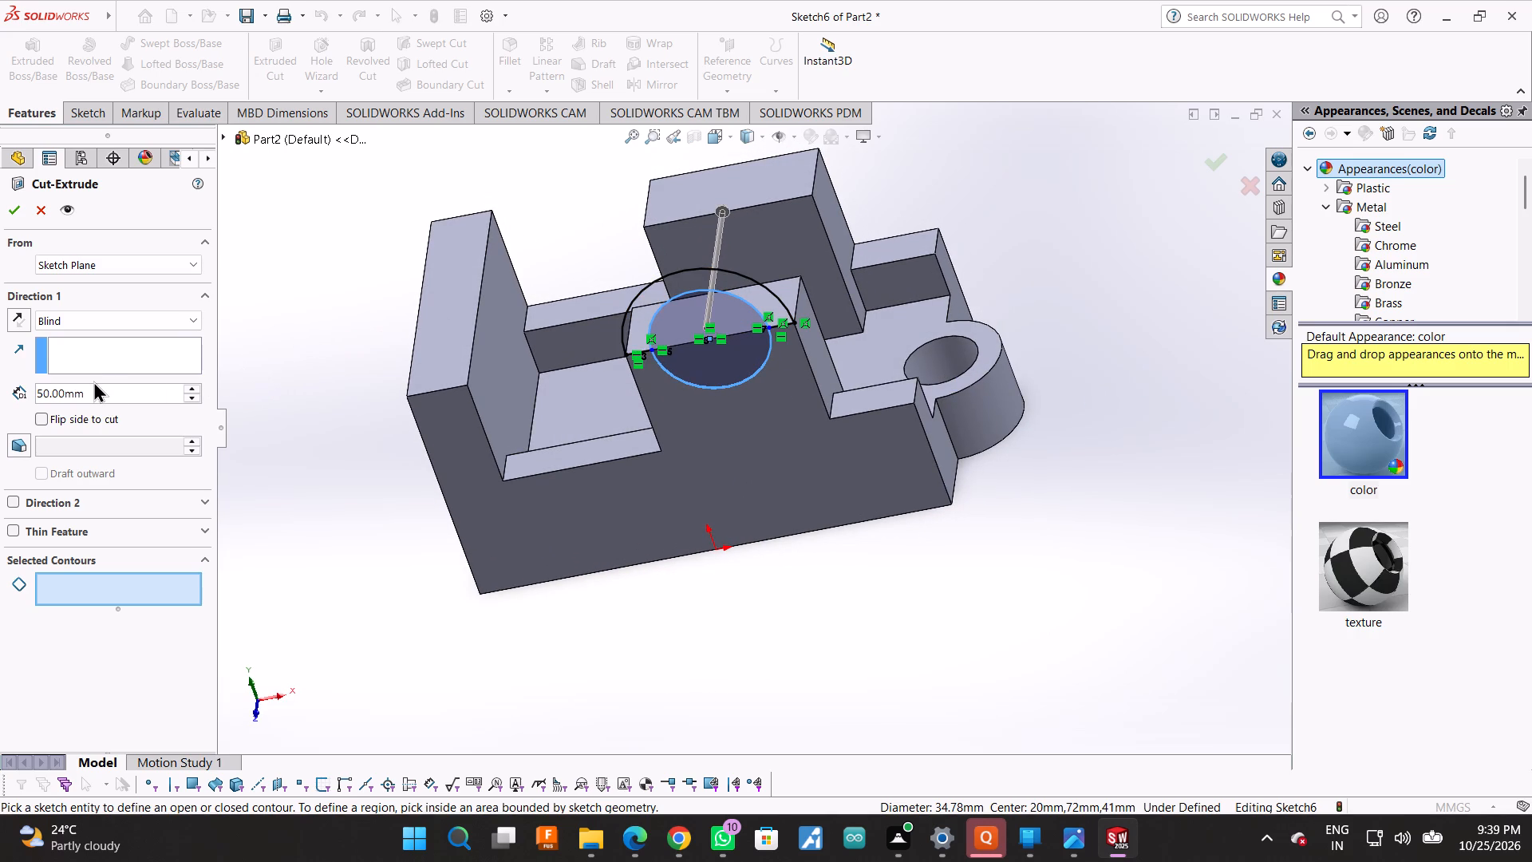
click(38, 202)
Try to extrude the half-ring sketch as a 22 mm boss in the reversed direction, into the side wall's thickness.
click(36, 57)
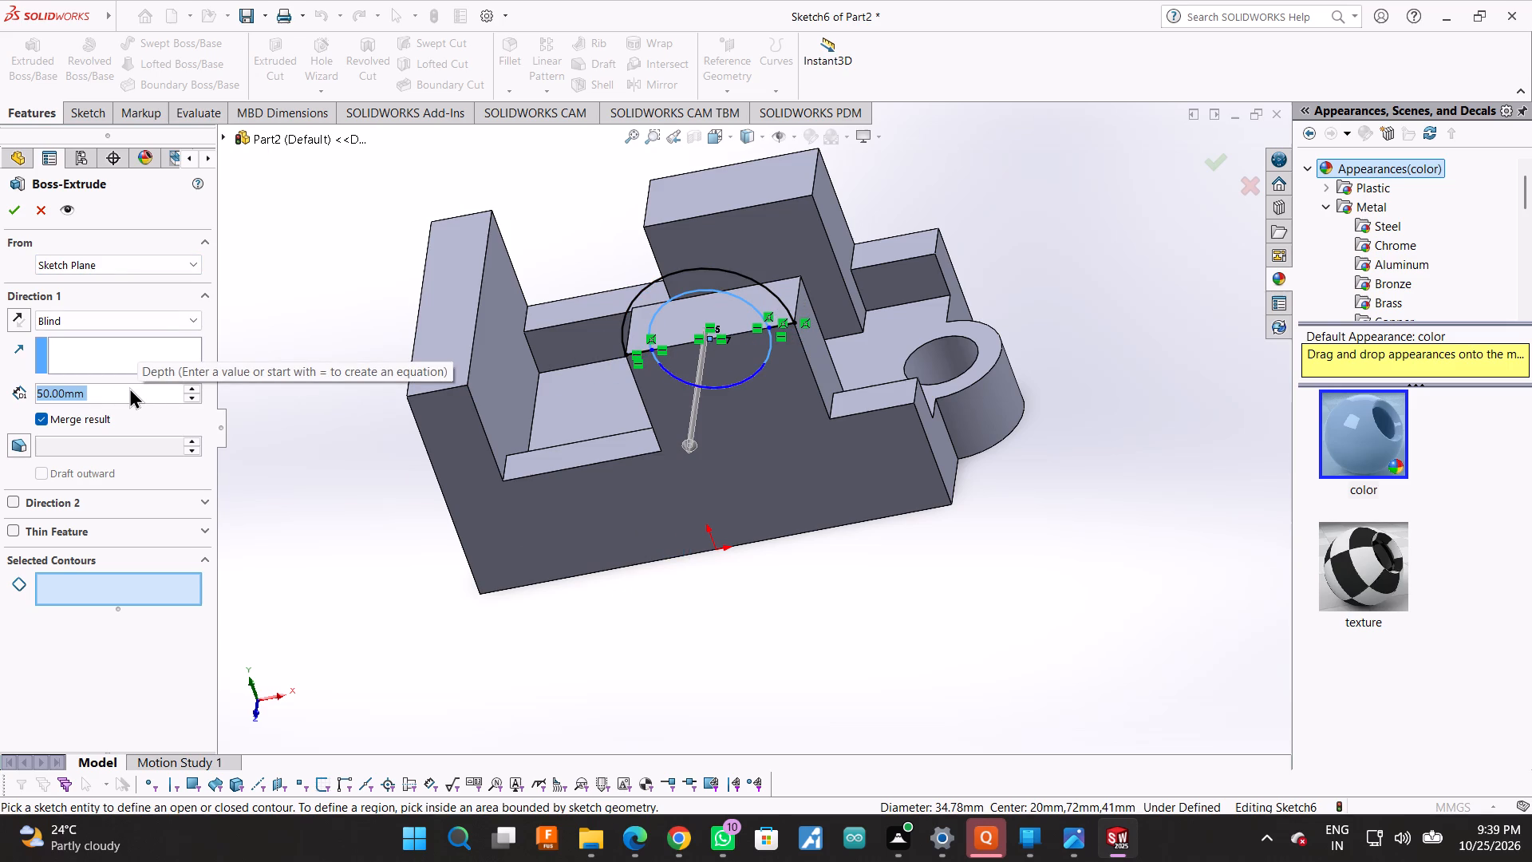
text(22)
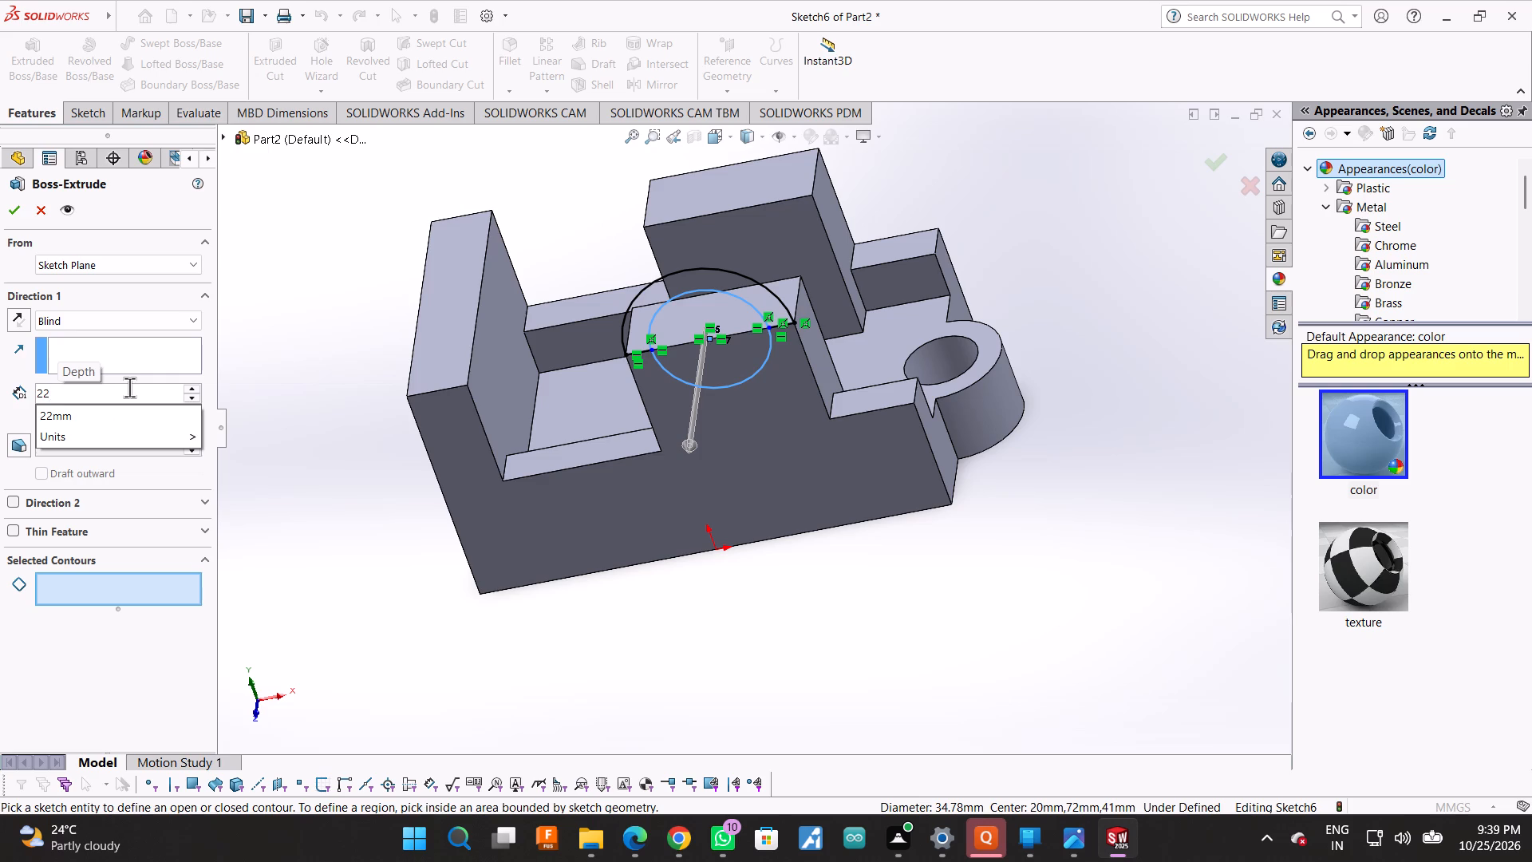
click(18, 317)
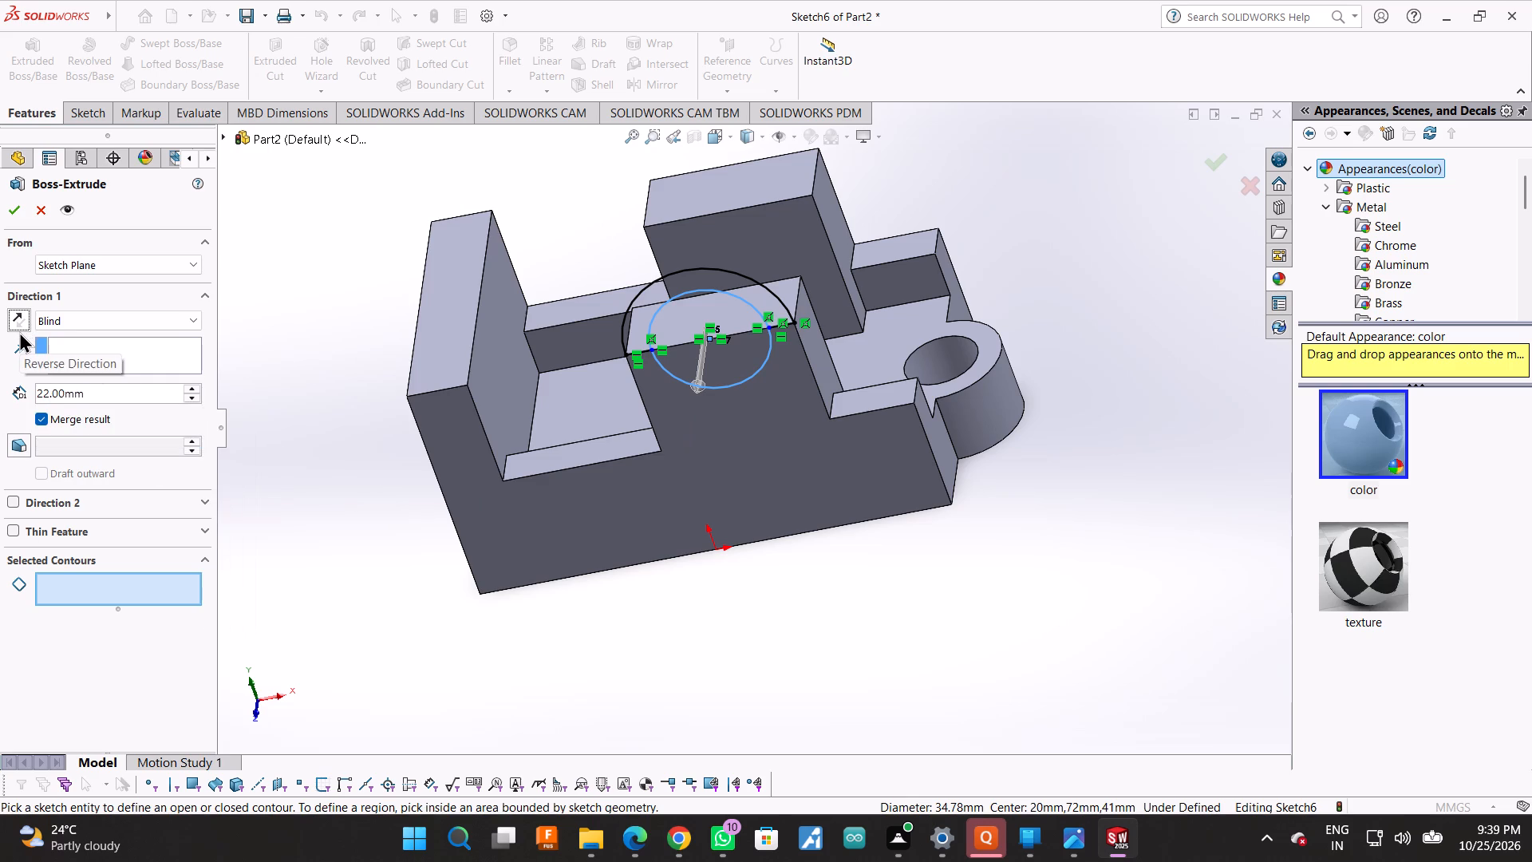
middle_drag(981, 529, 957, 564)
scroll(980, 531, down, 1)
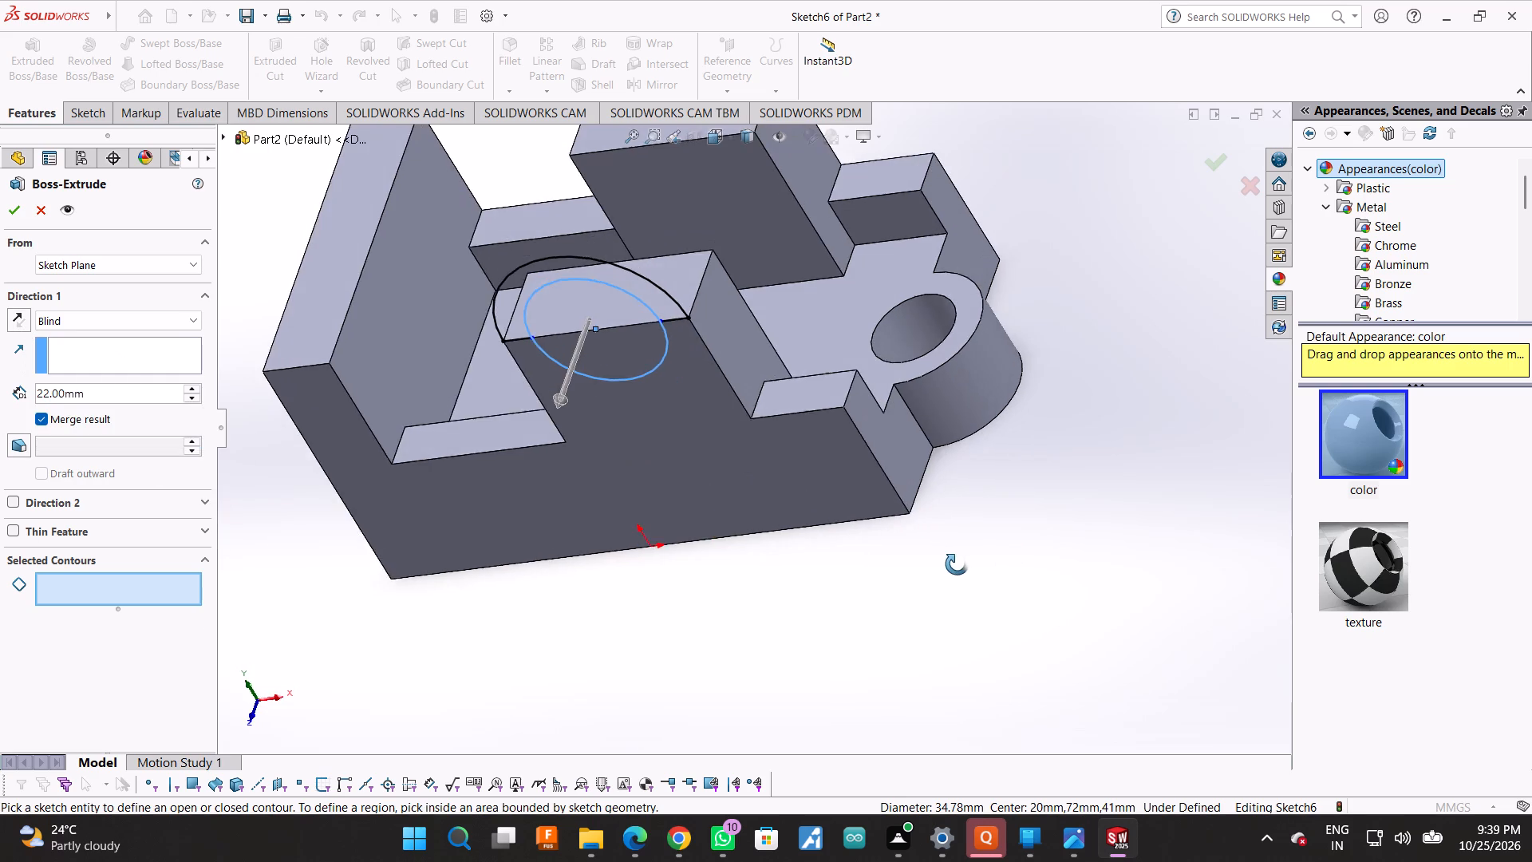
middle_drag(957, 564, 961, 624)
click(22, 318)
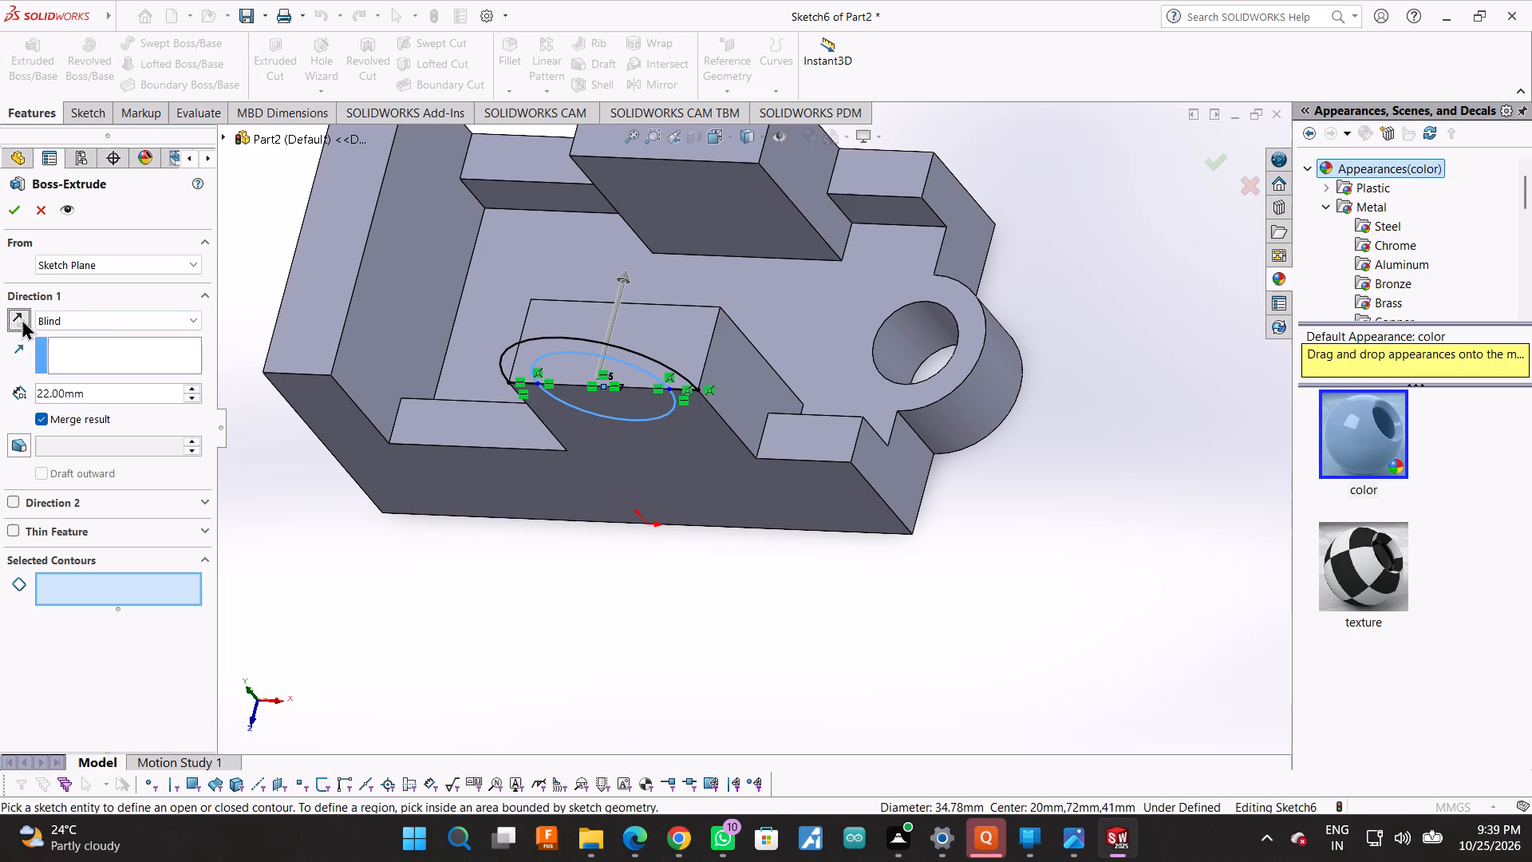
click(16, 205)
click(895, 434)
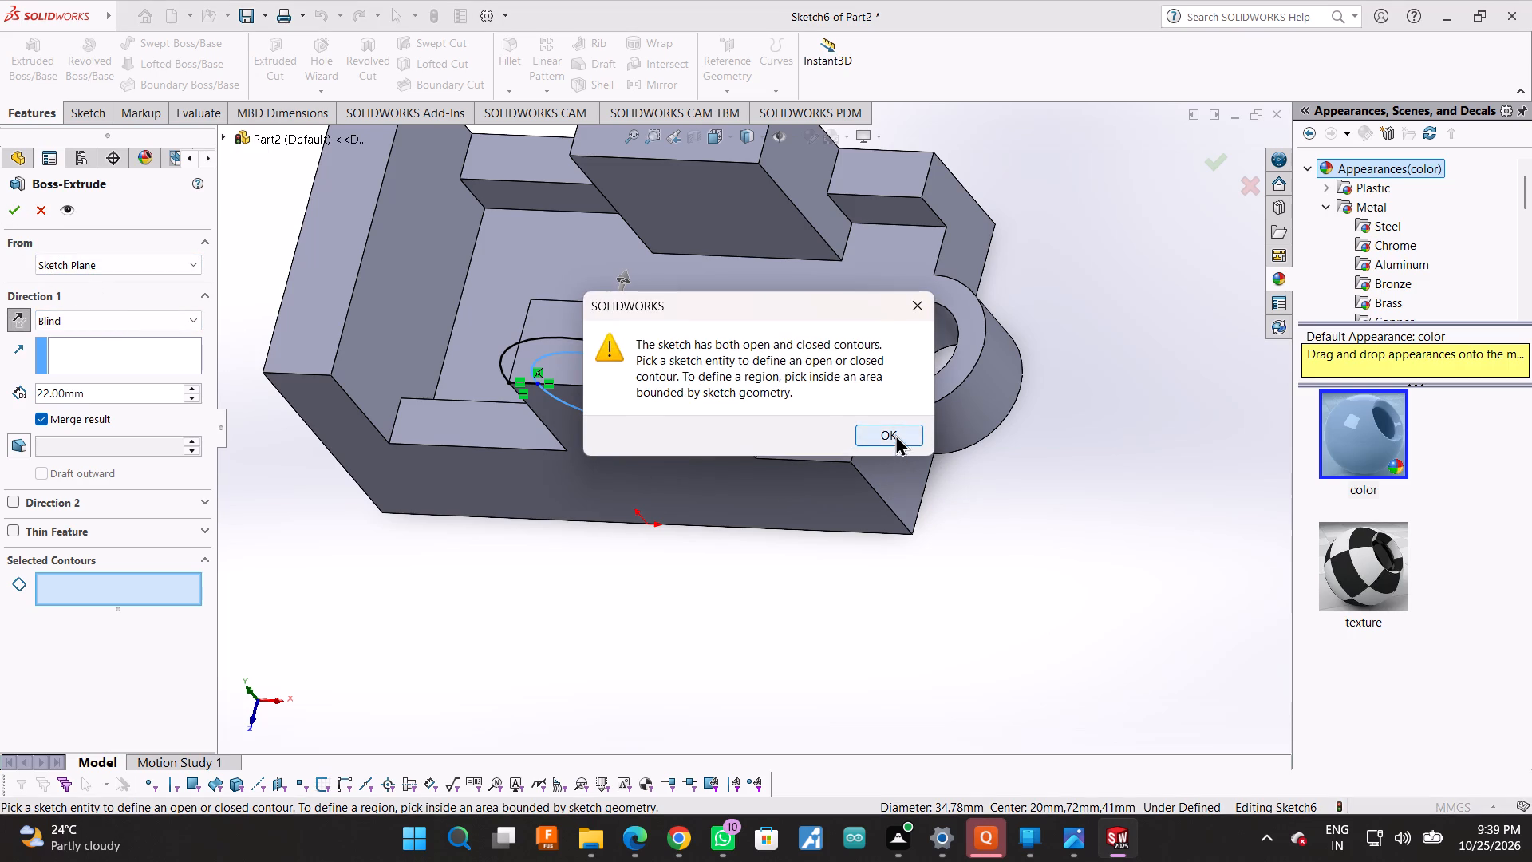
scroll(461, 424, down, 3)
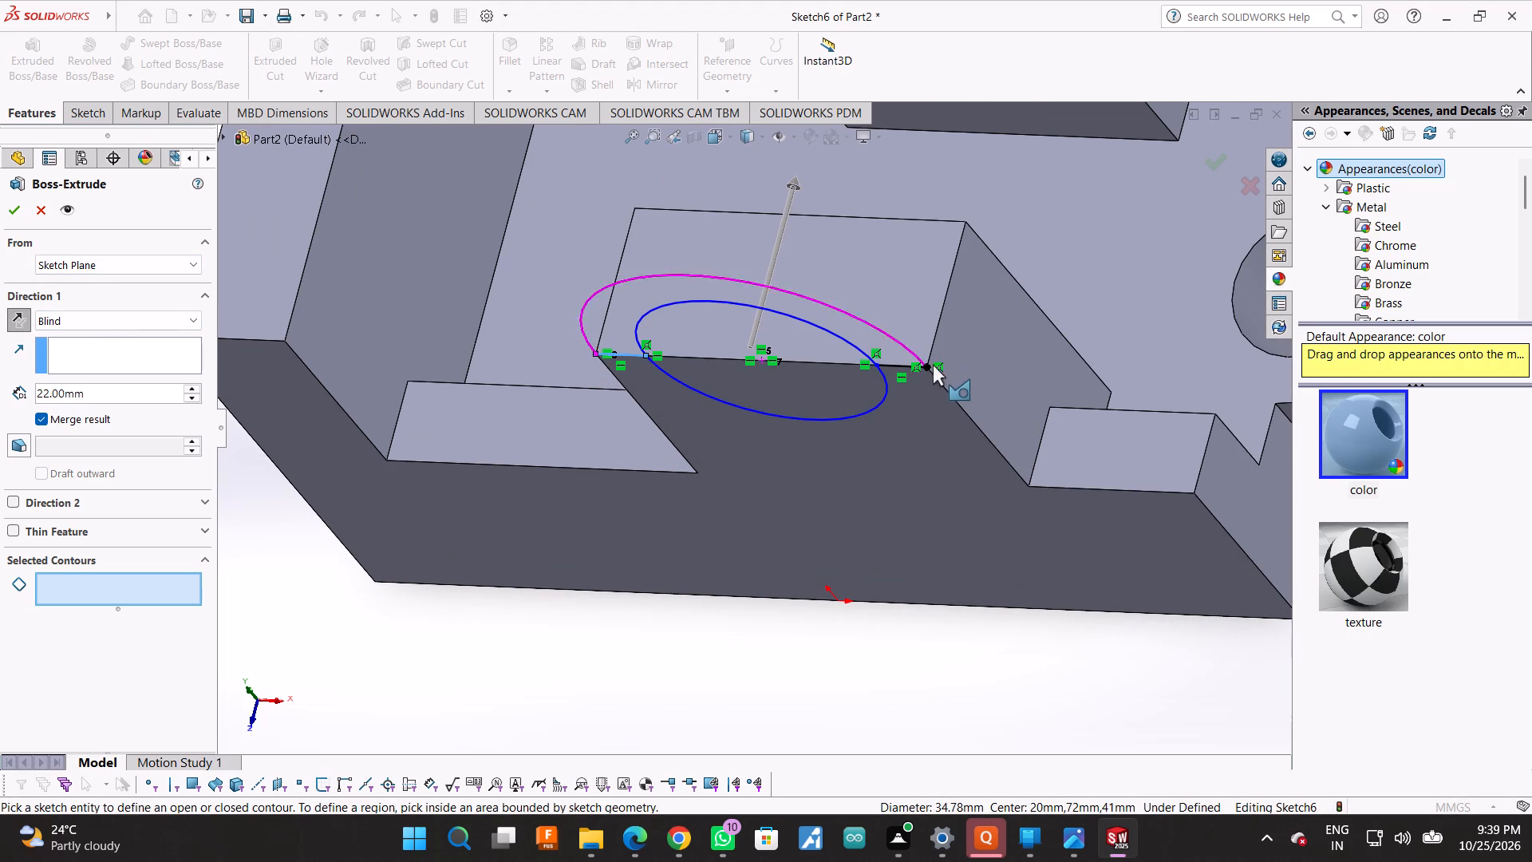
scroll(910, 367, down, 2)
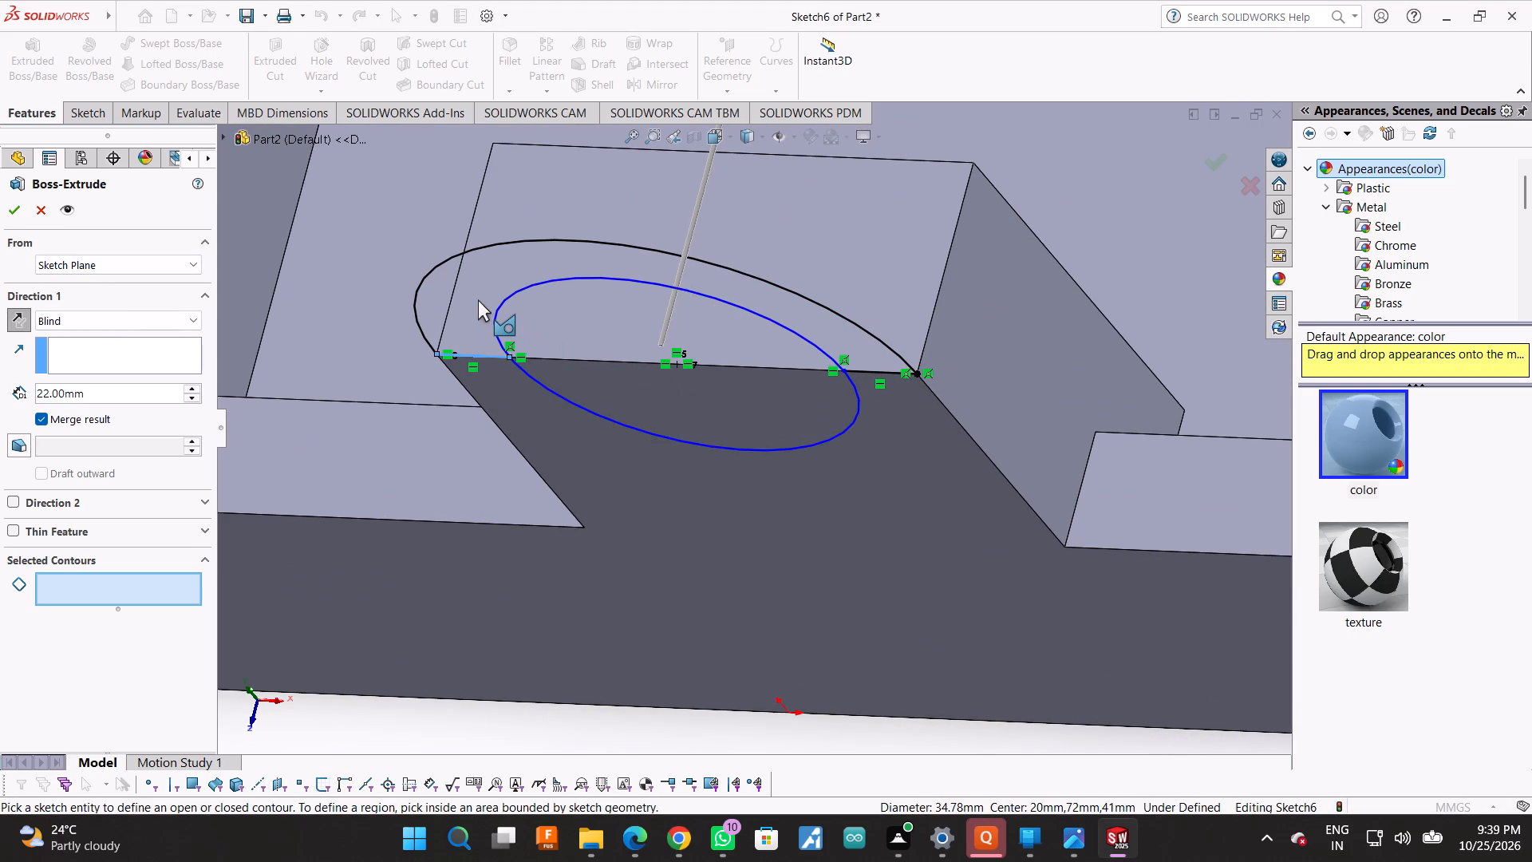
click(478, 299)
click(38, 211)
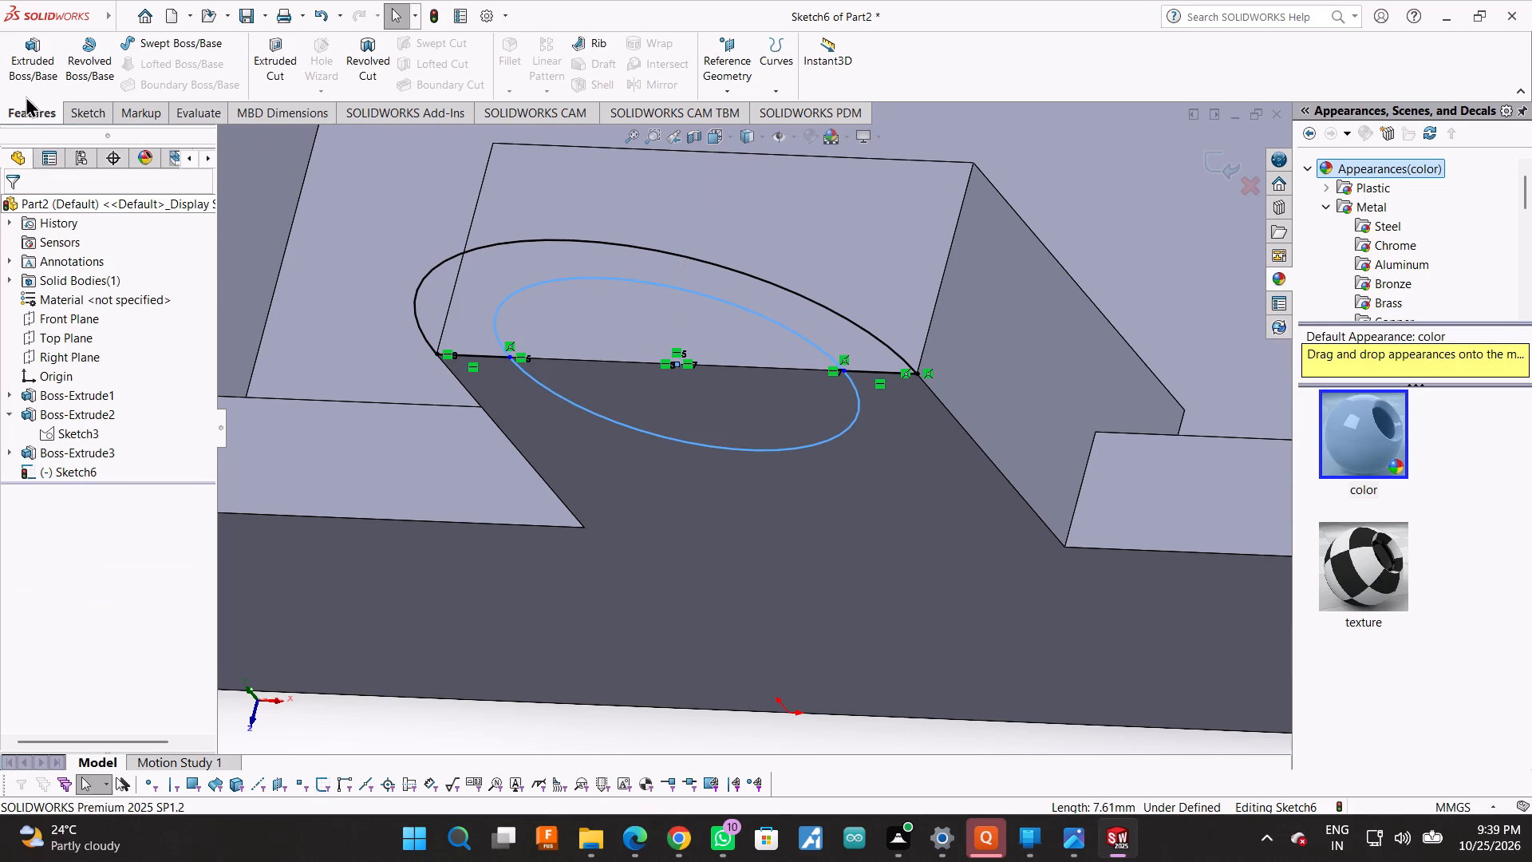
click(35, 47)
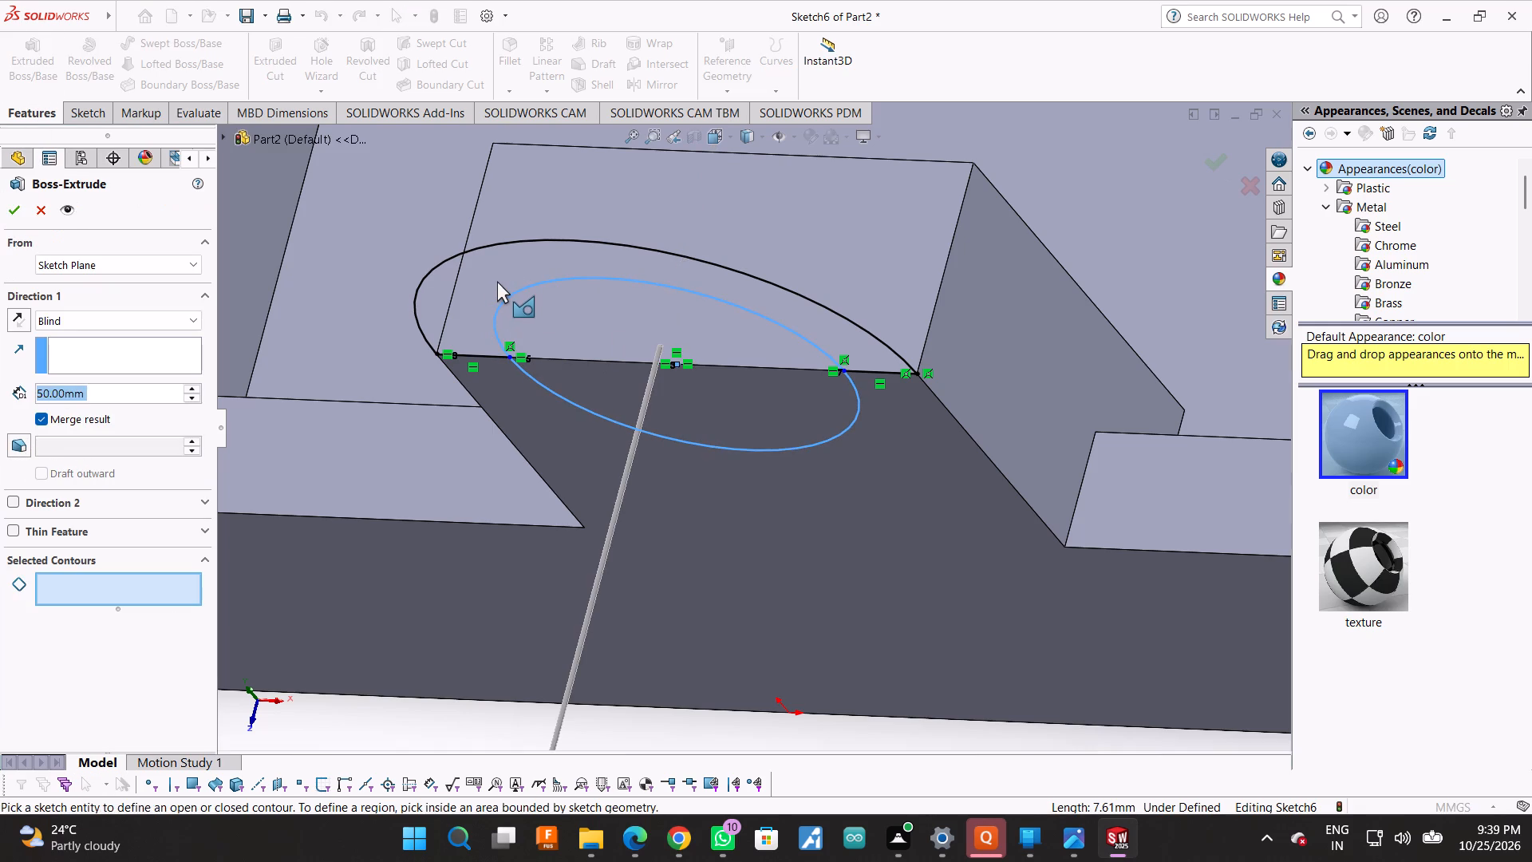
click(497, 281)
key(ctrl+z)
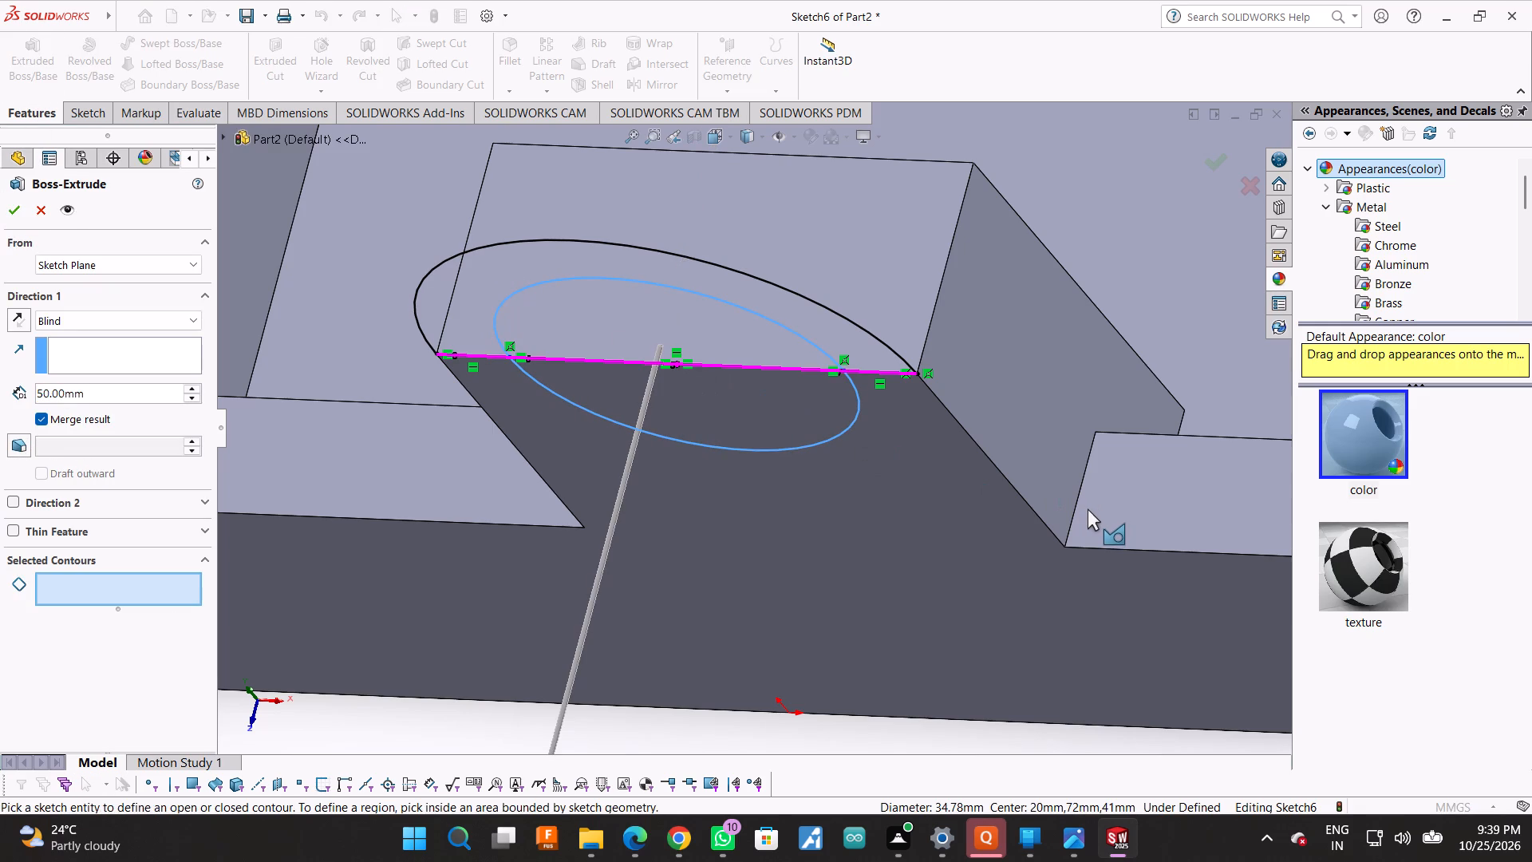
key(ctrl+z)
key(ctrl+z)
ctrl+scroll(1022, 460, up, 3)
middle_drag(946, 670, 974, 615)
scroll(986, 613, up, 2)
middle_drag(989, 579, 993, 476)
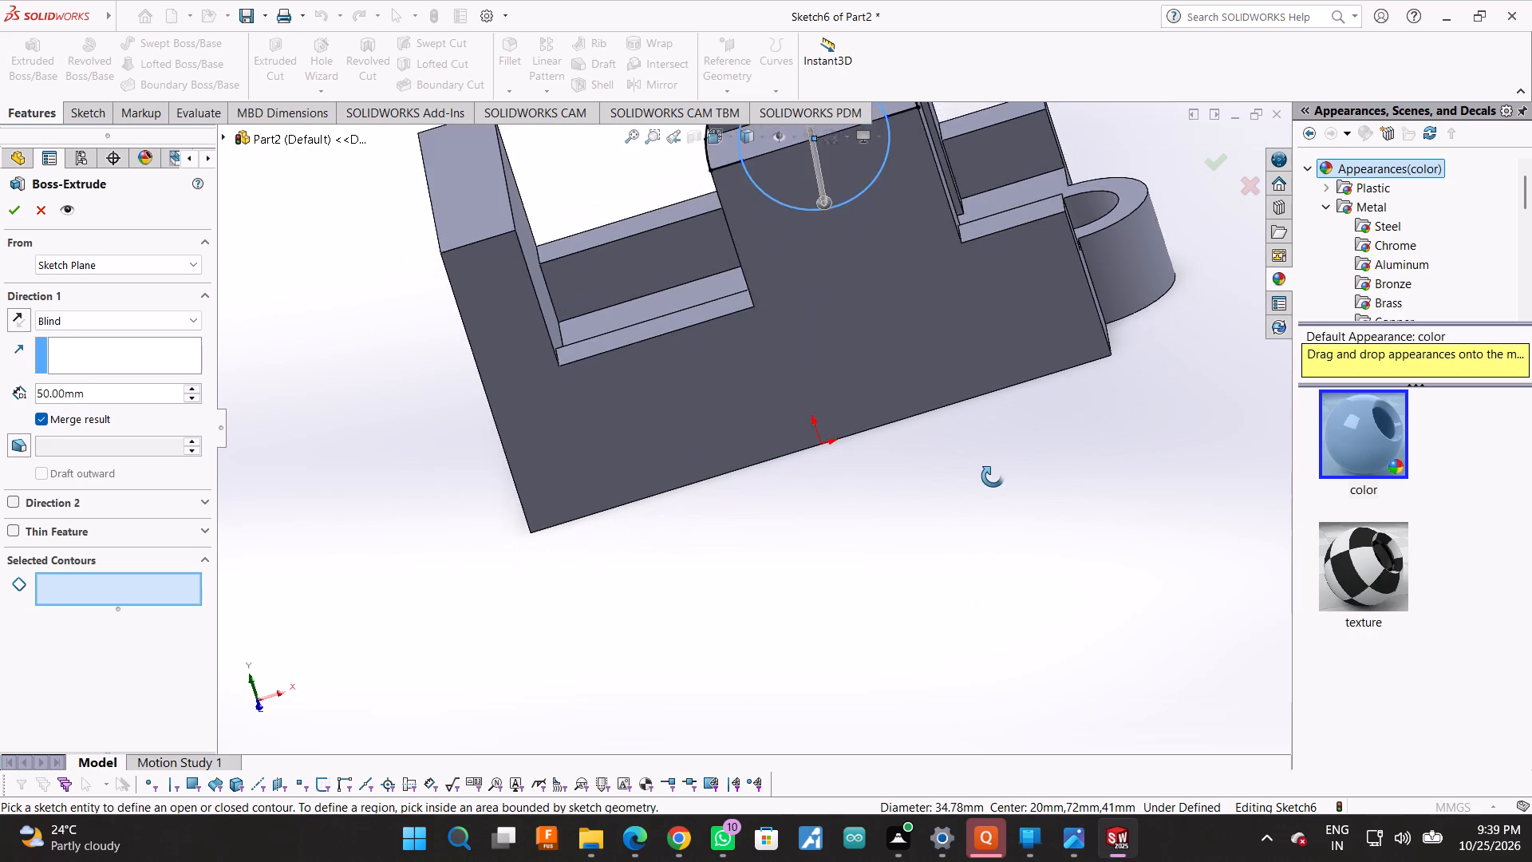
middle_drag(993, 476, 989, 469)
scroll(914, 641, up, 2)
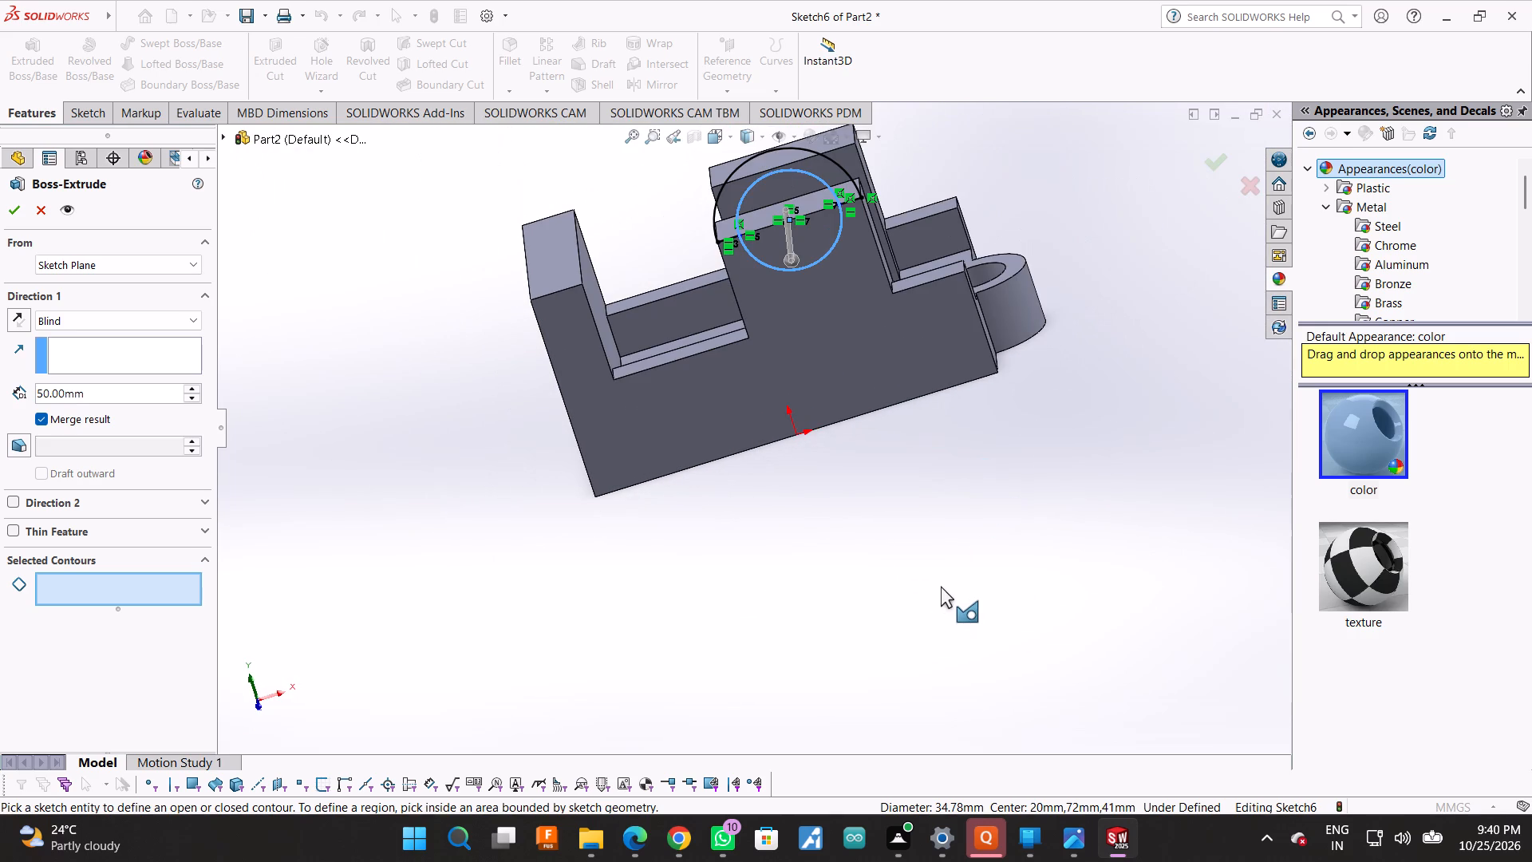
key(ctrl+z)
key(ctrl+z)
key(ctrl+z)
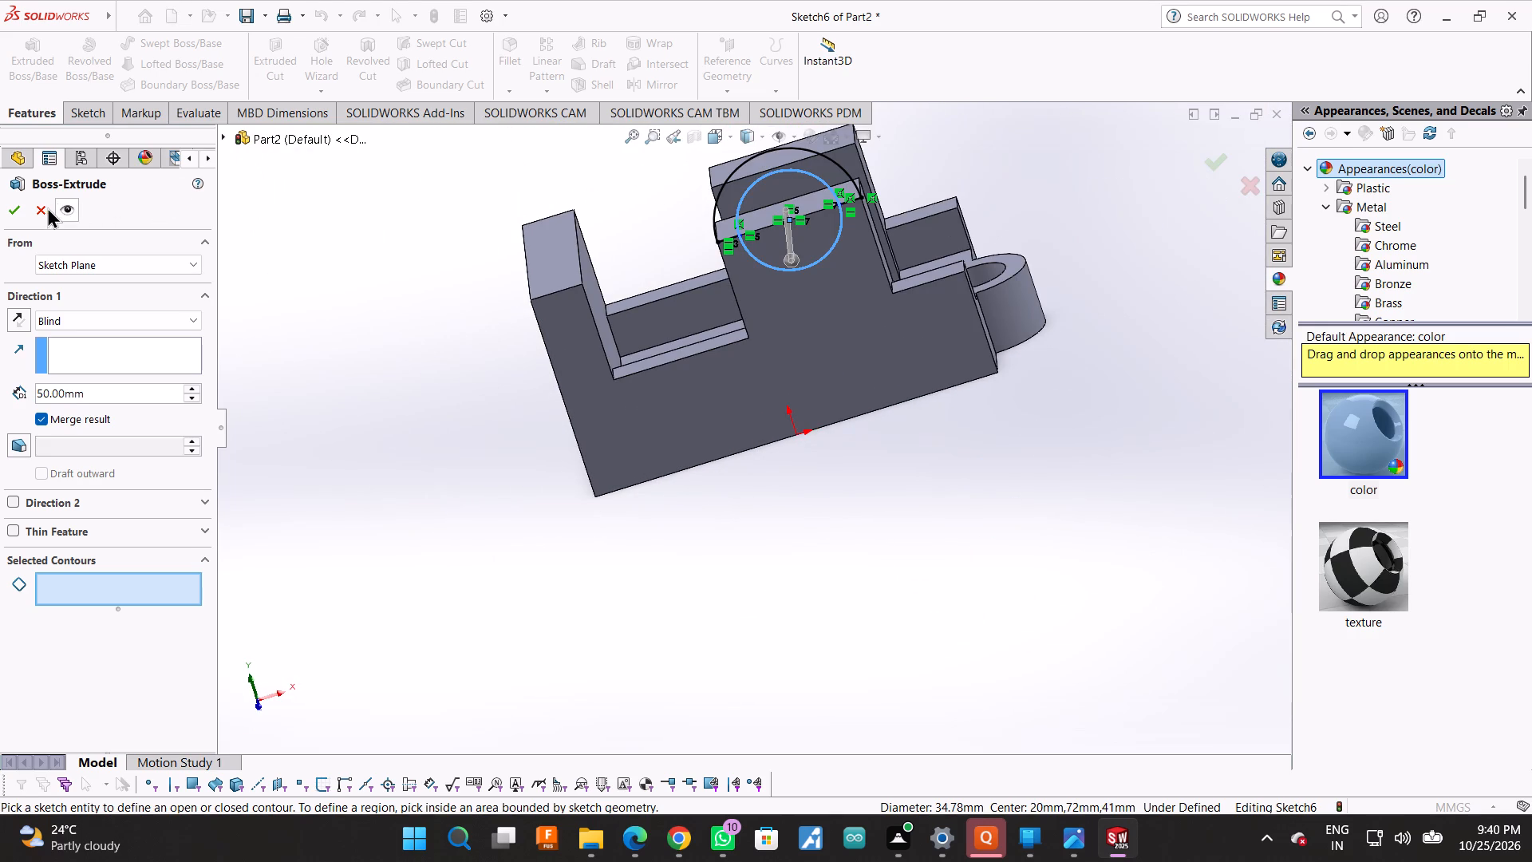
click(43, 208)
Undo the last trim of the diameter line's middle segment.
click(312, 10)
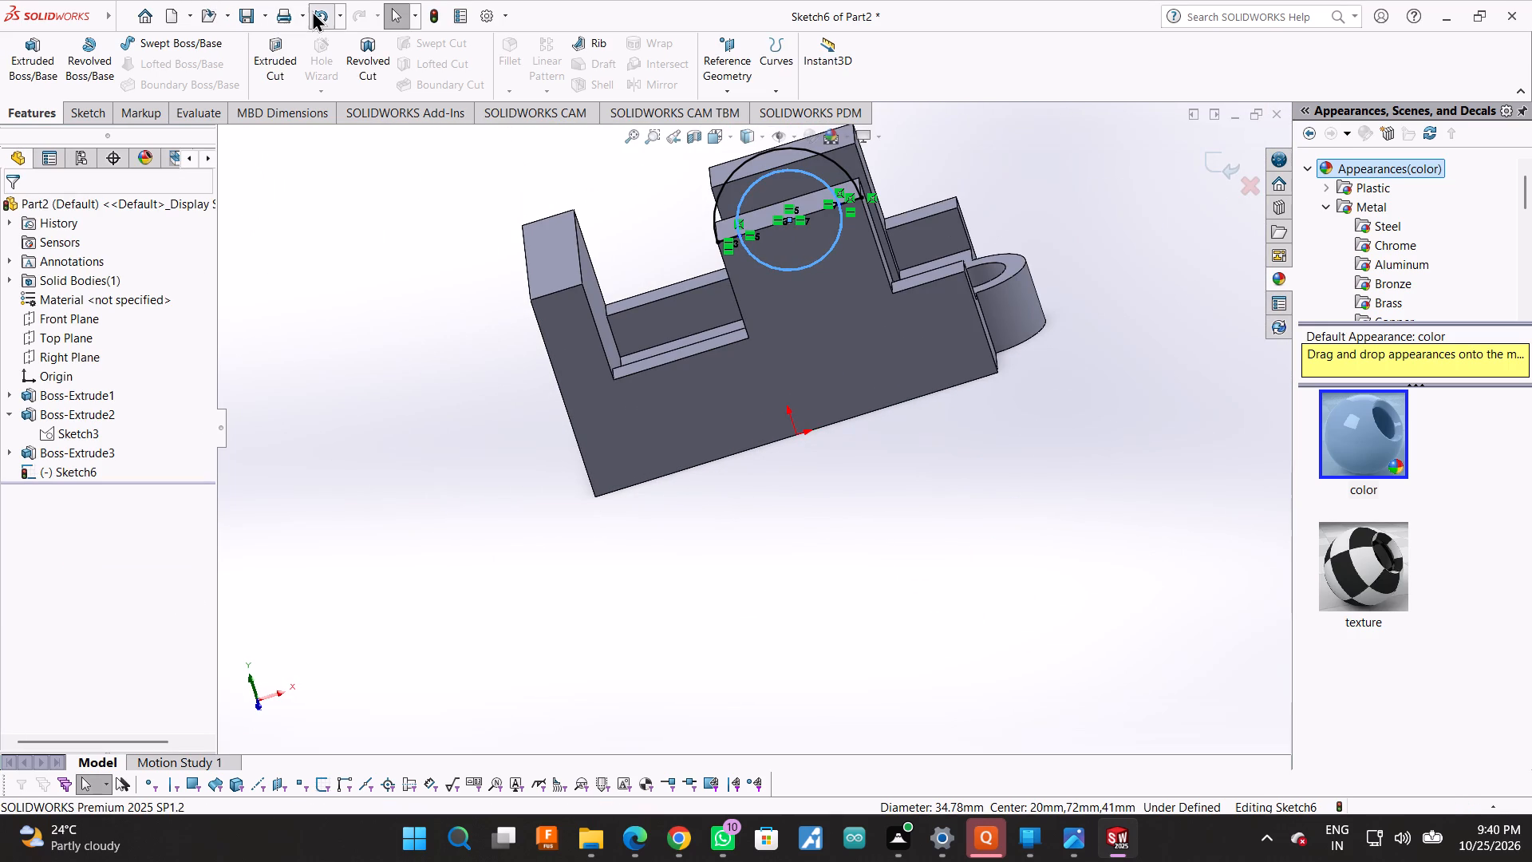
Extrude the 25 mm radius half-disc and inner circle contours 22 mm in the reversed direction, merged with the side wall.
scroll(1148, 299, down, 2)
scroll(926, 828, up, 1)
scroll(912, 660, up, 2)
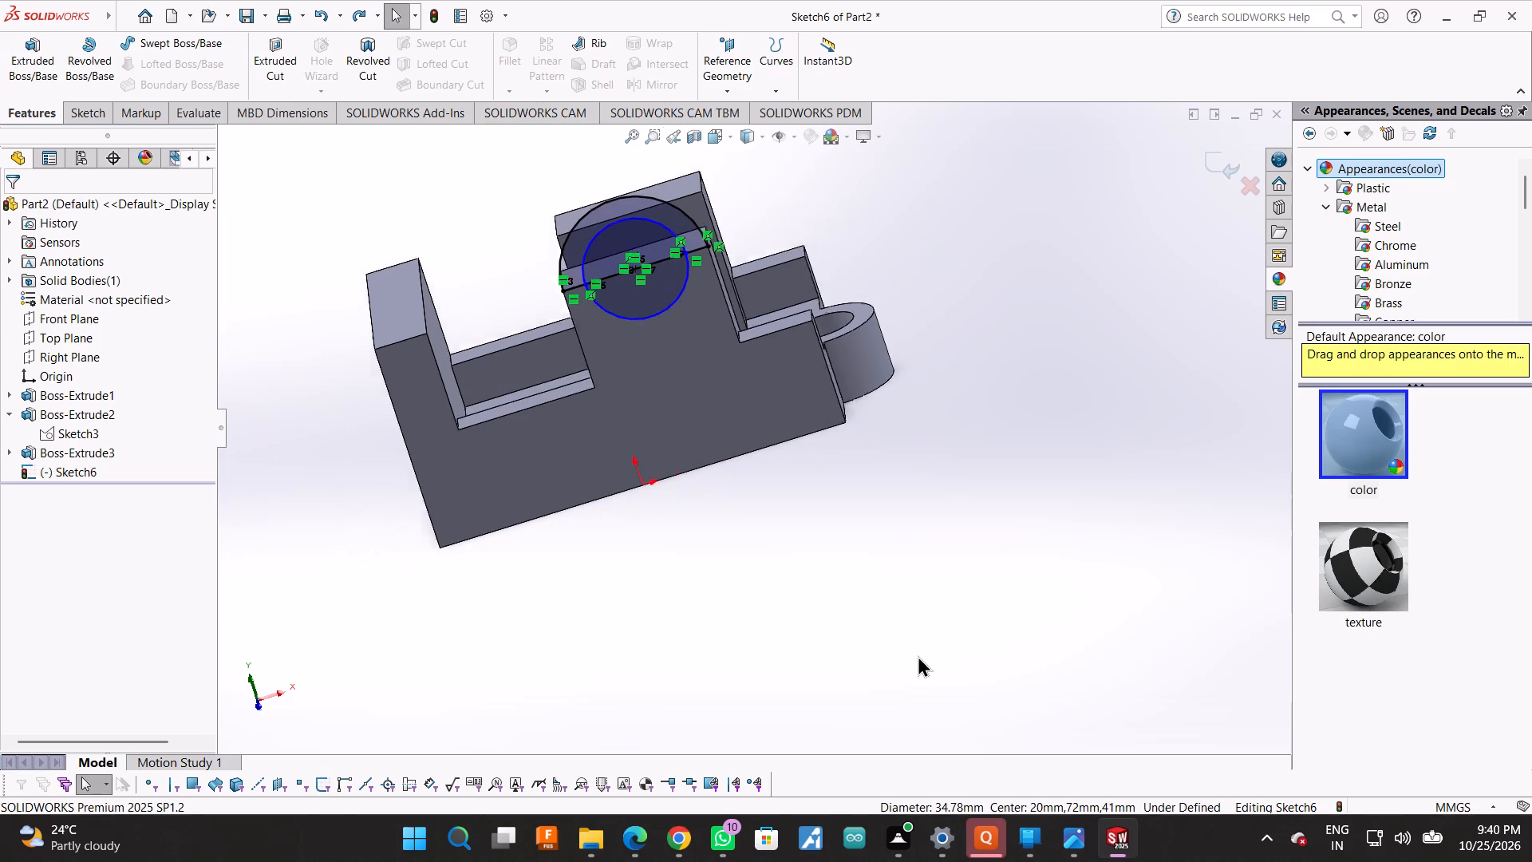
scroll(918, 655, up, 1)
middle_drag(910, 306, 893, 342)
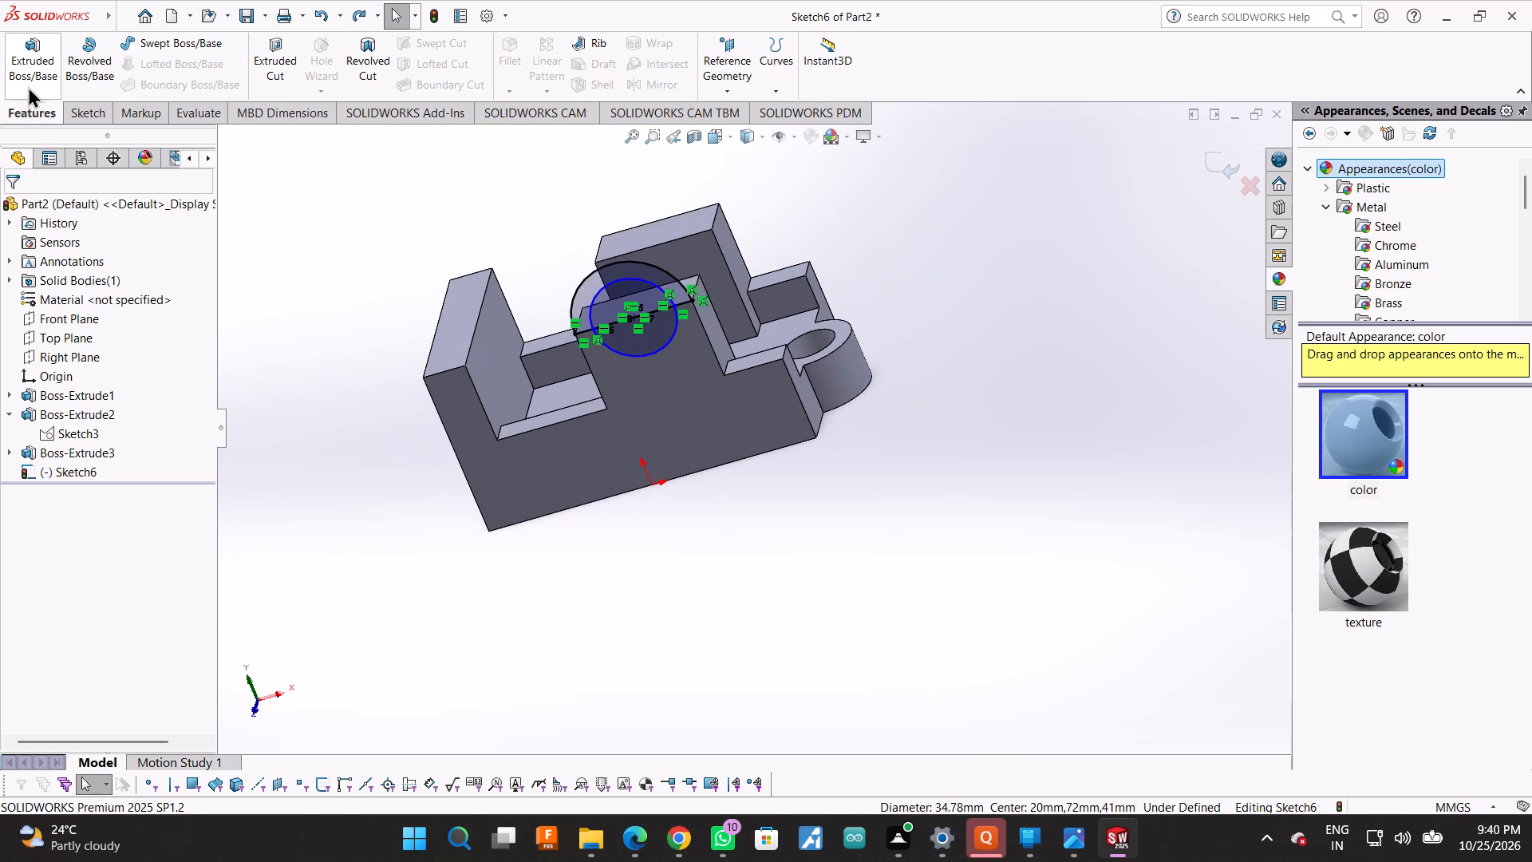
click(35, 53)
scroll(535, 190, down, 2)
scroll(818, 164, down, 1)
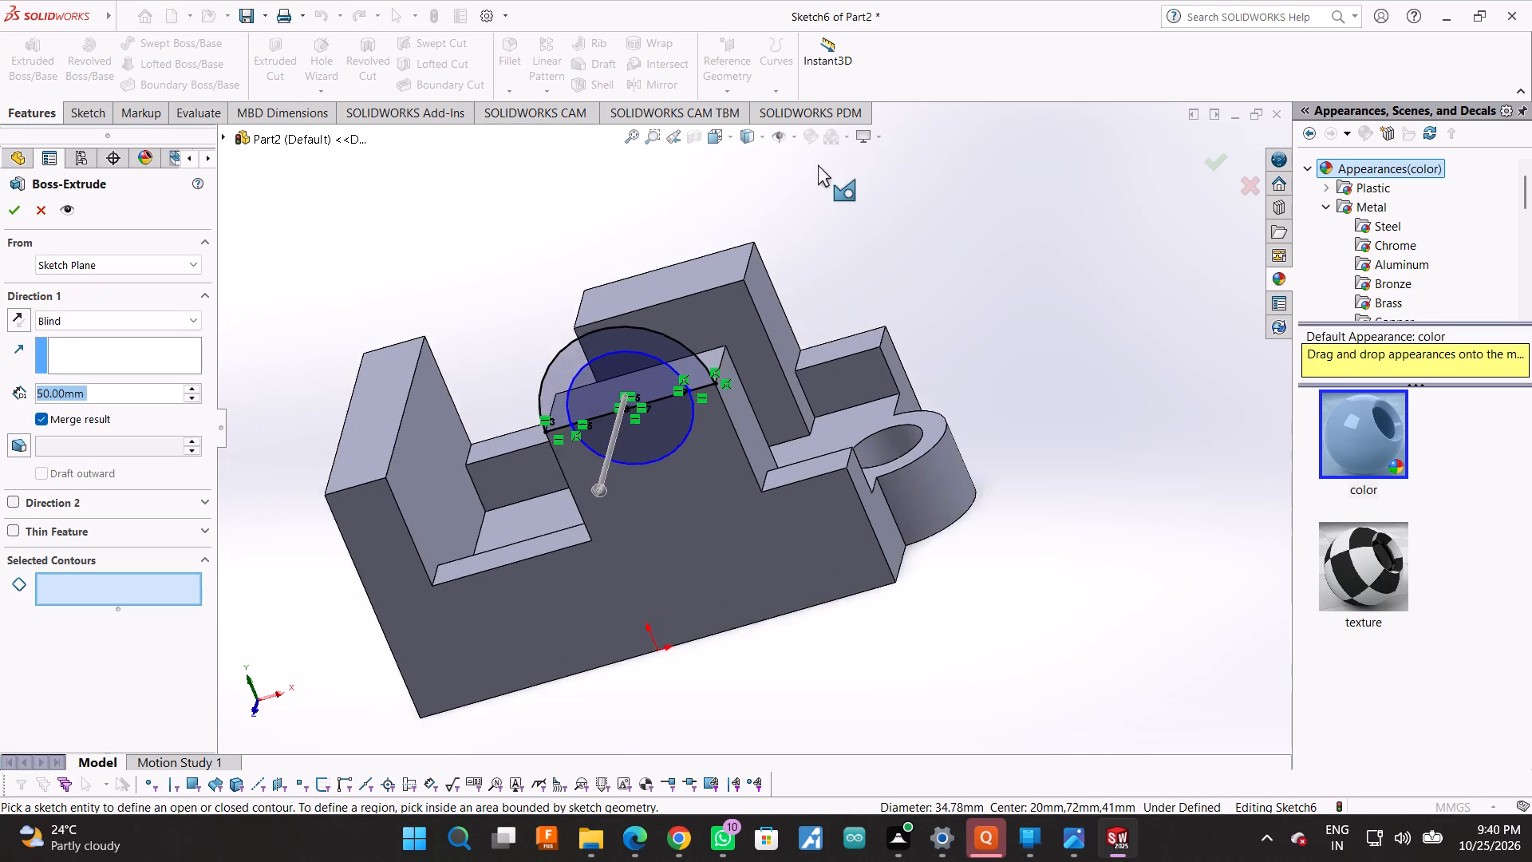
scroll(818, 164, down, 2)
click(638, 475)
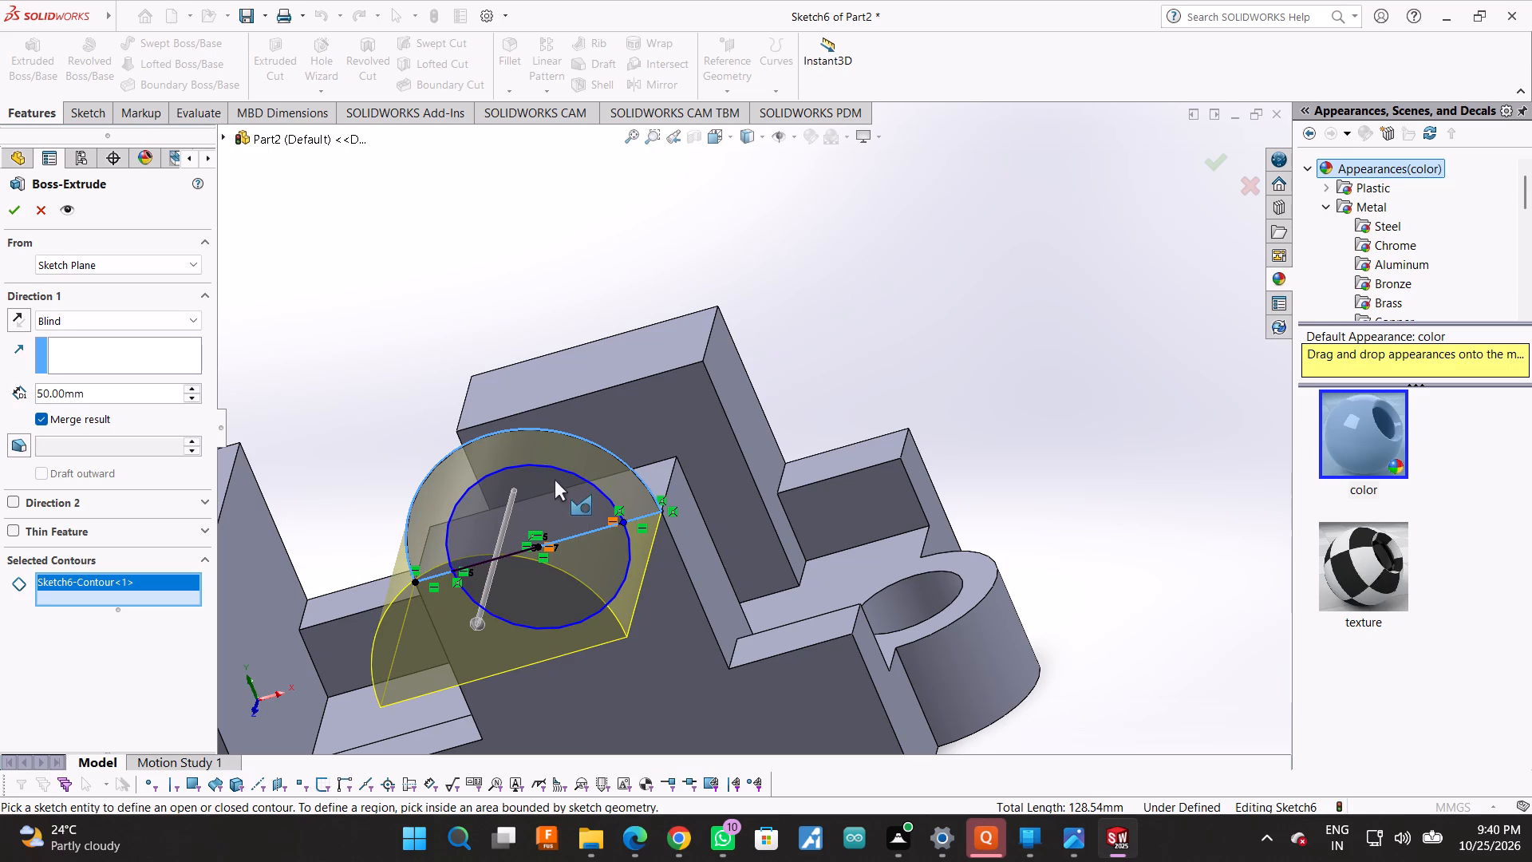
click(586, 484)
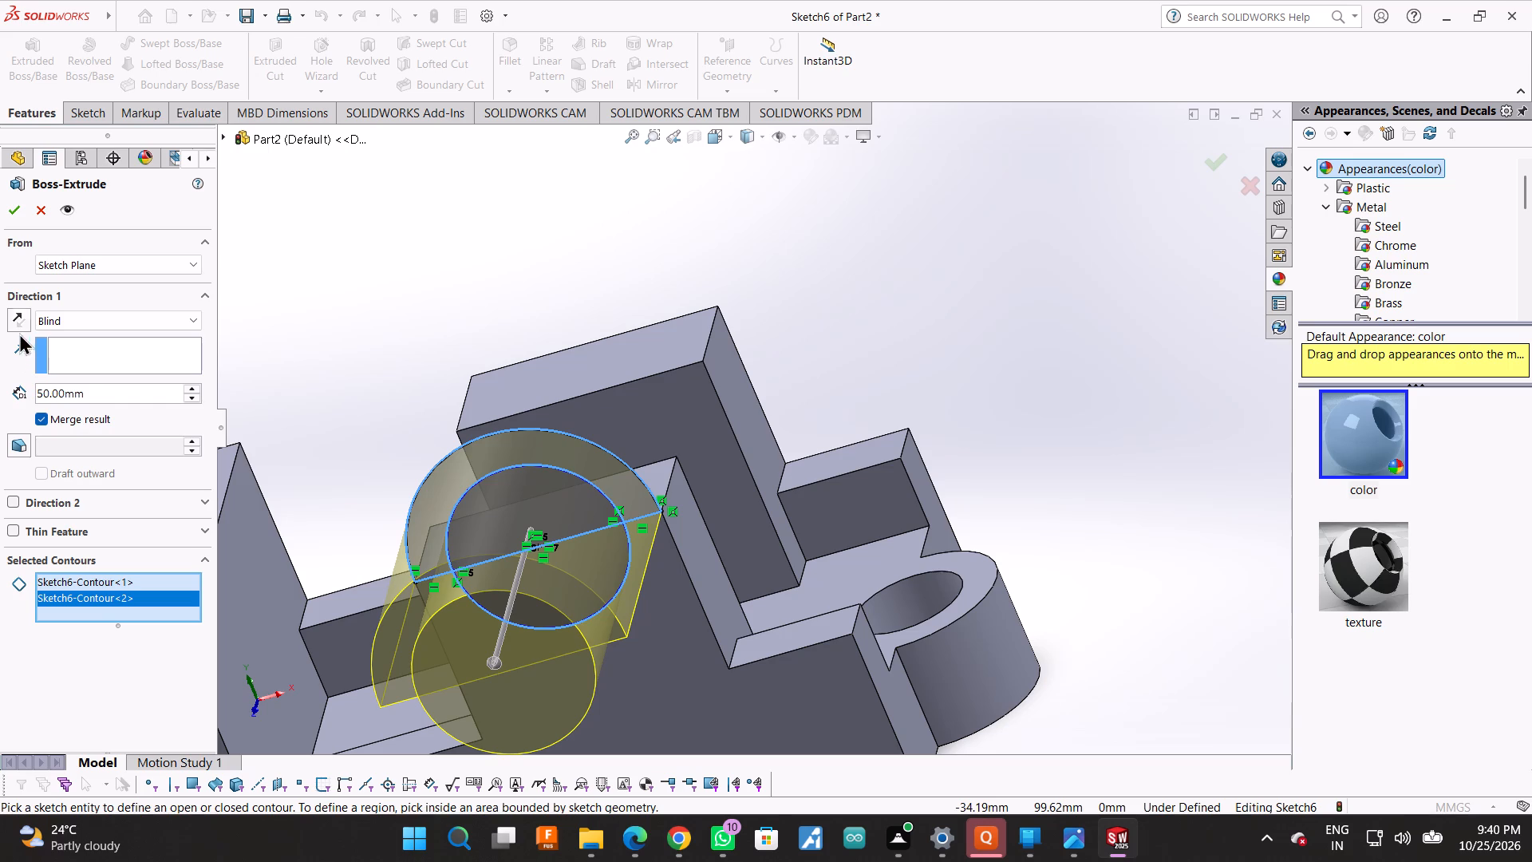
click(14, 310)
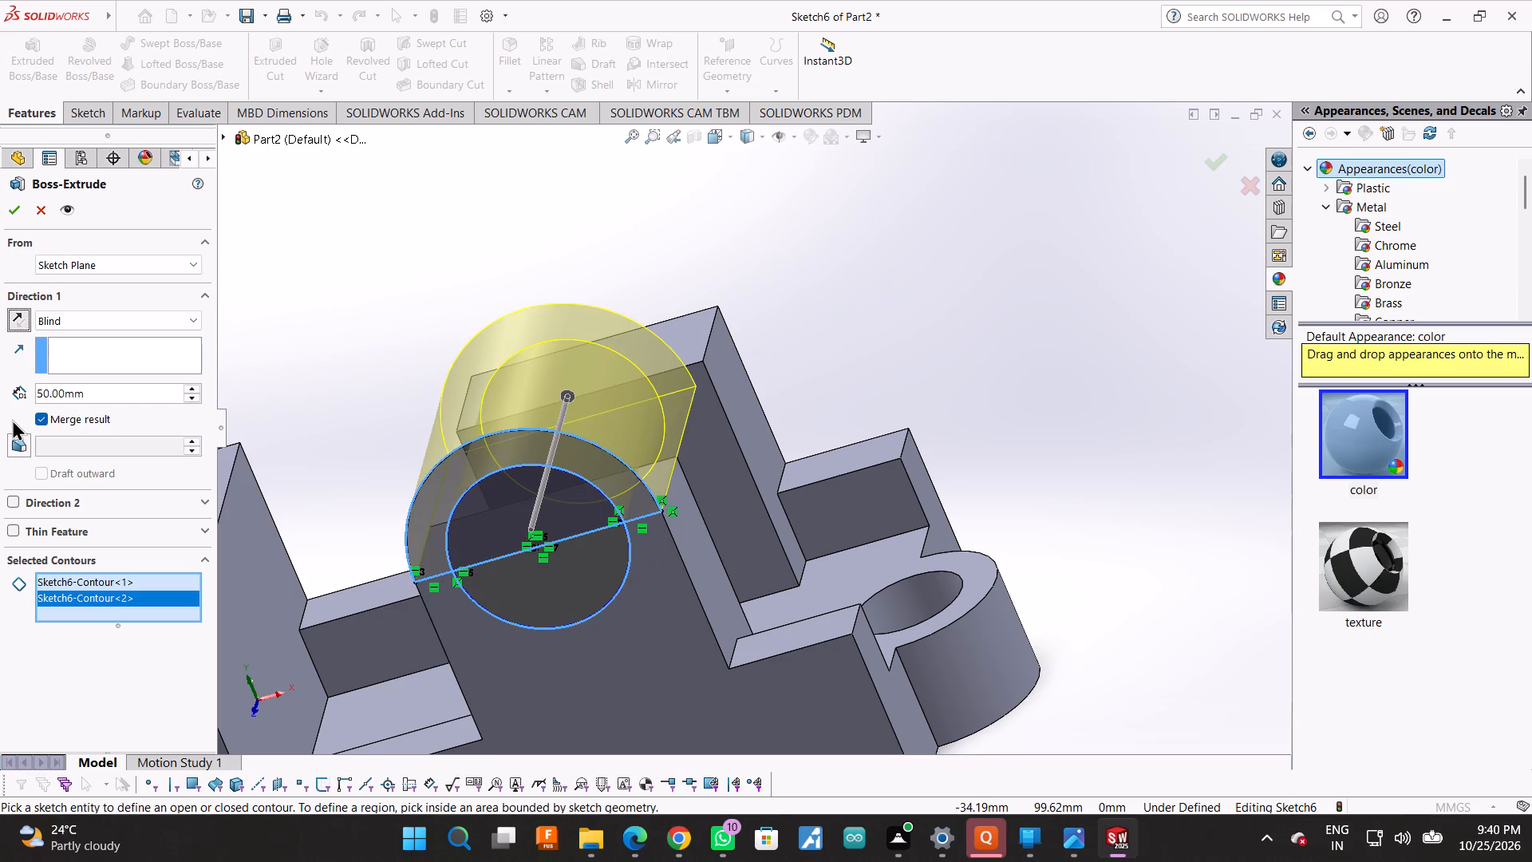
double_click(71, 395)
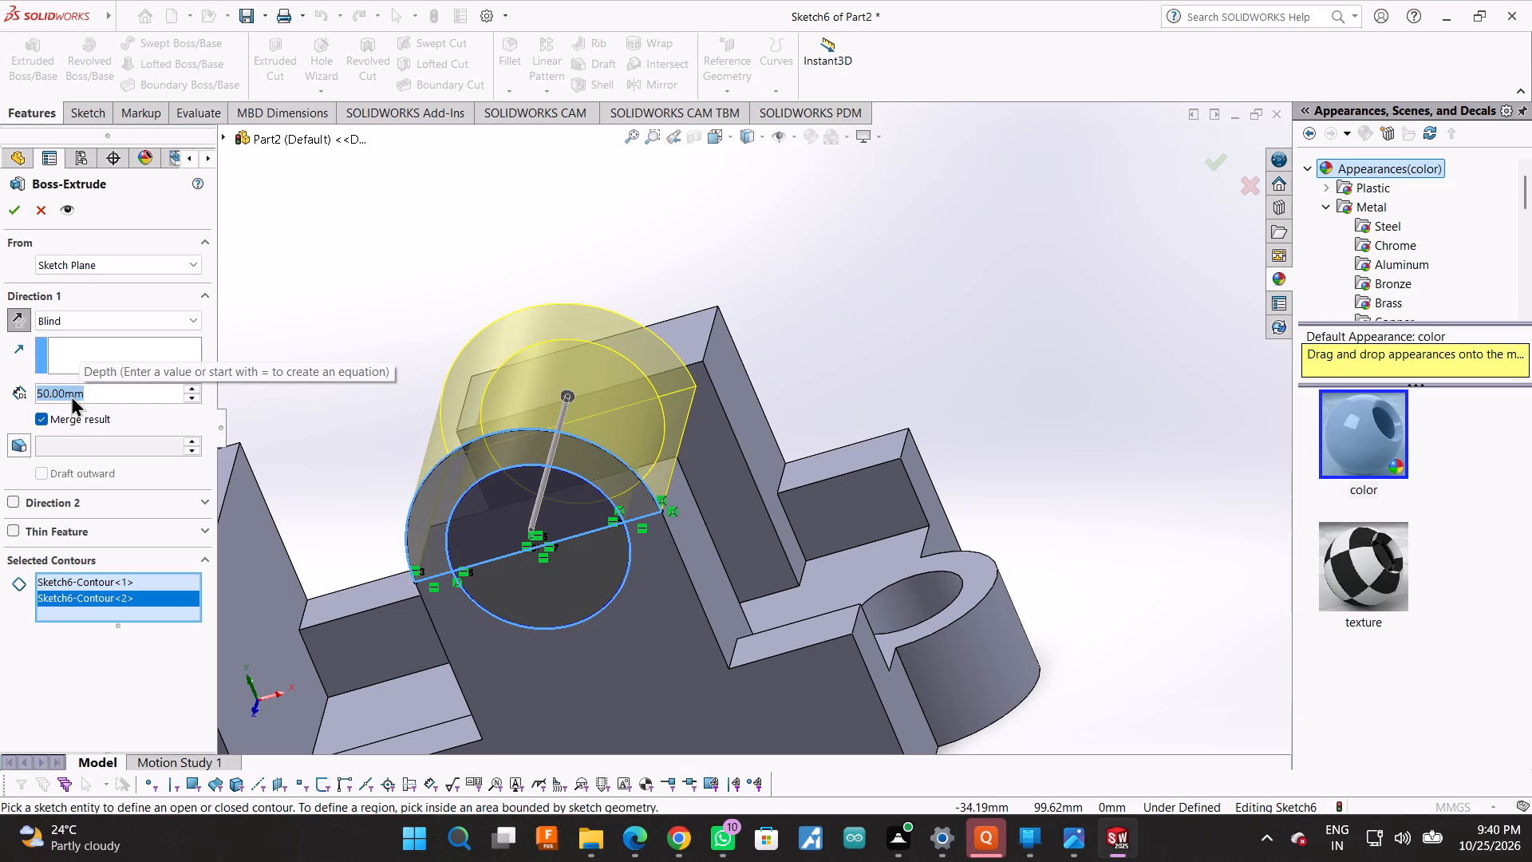
text(22)
key(Return)
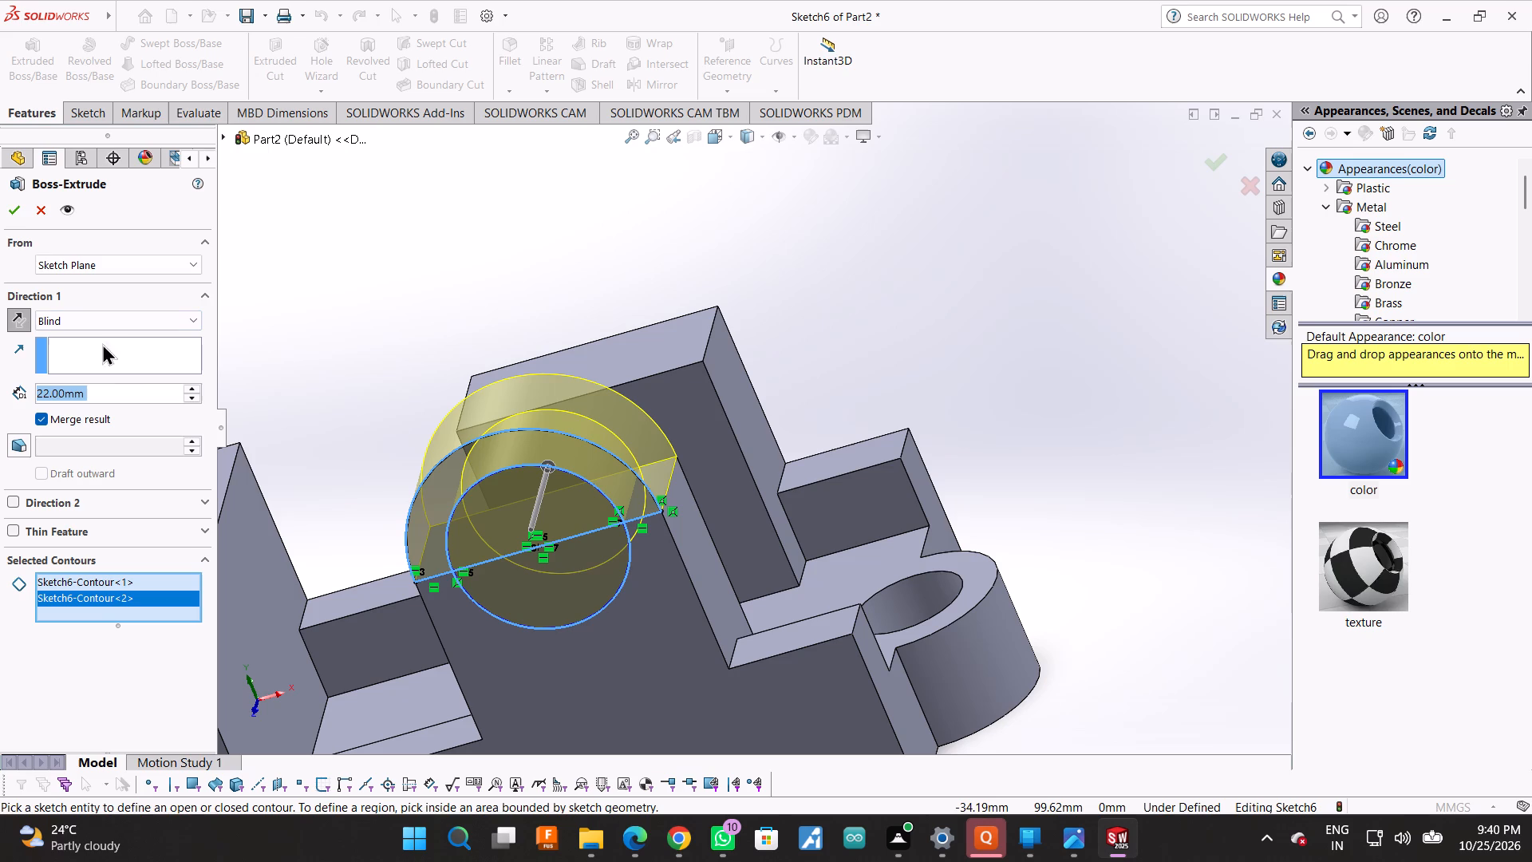
click(13, 215)
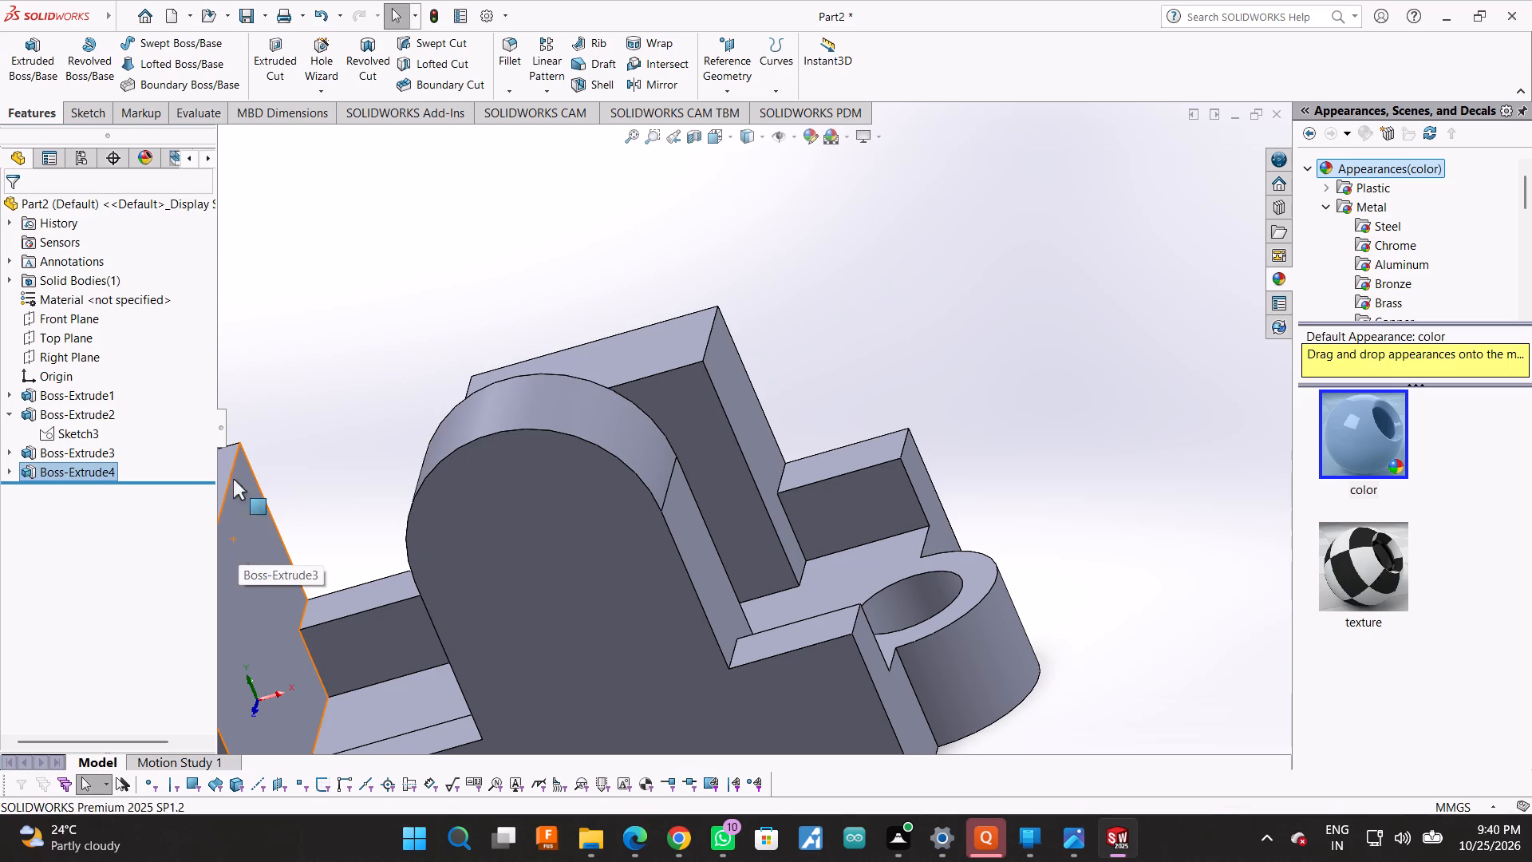
middle_drag(826, 357, 861, 327)
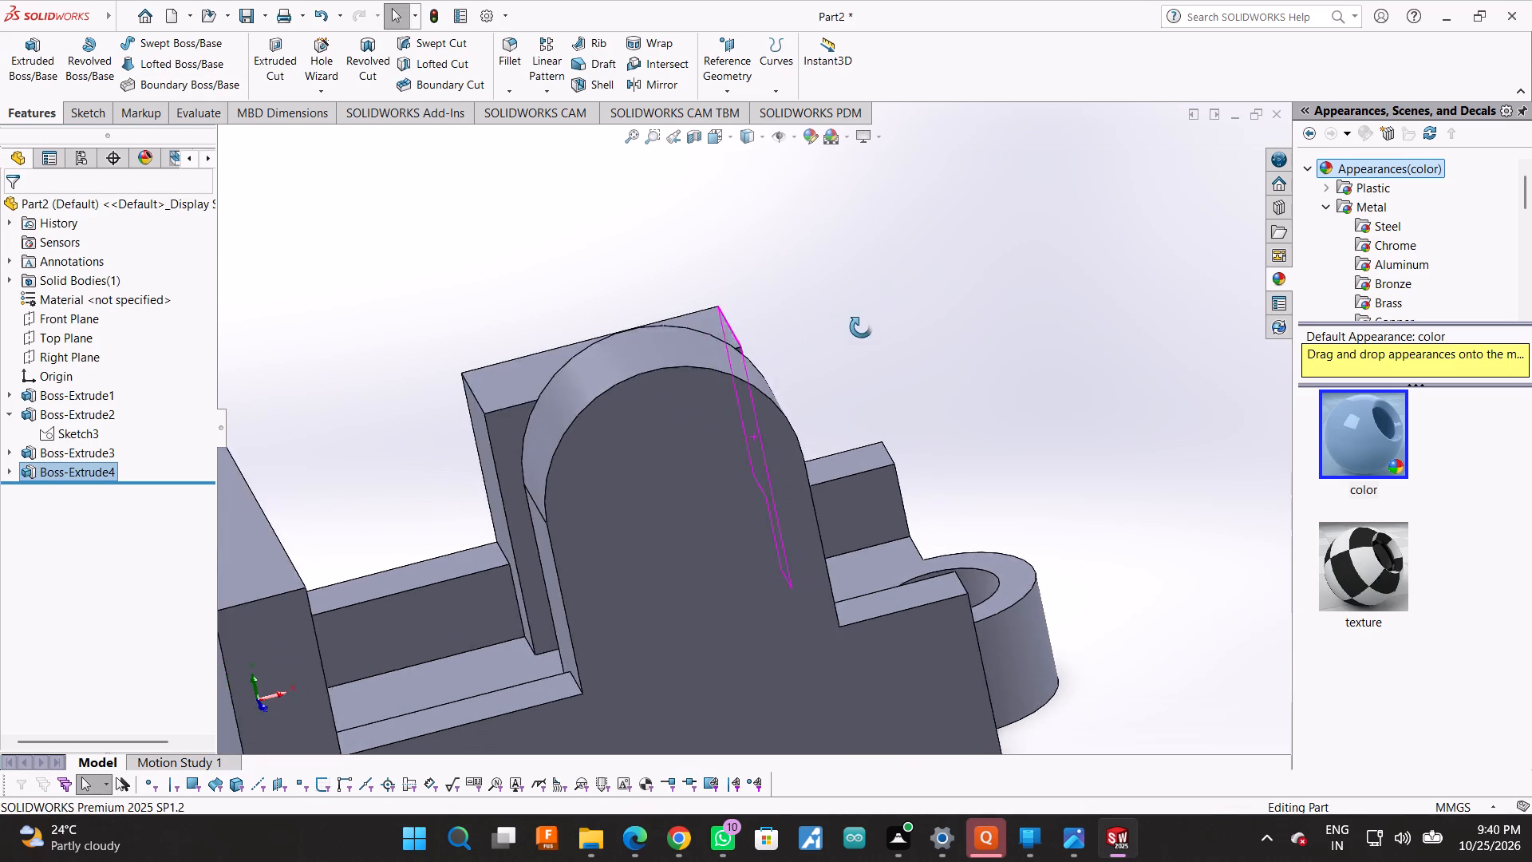
Undo the last 22 mm boss extrusion of the rounded top, going back to its sketch.
middle_drag(861, 327, 852, 297)
key(ctrl+z)
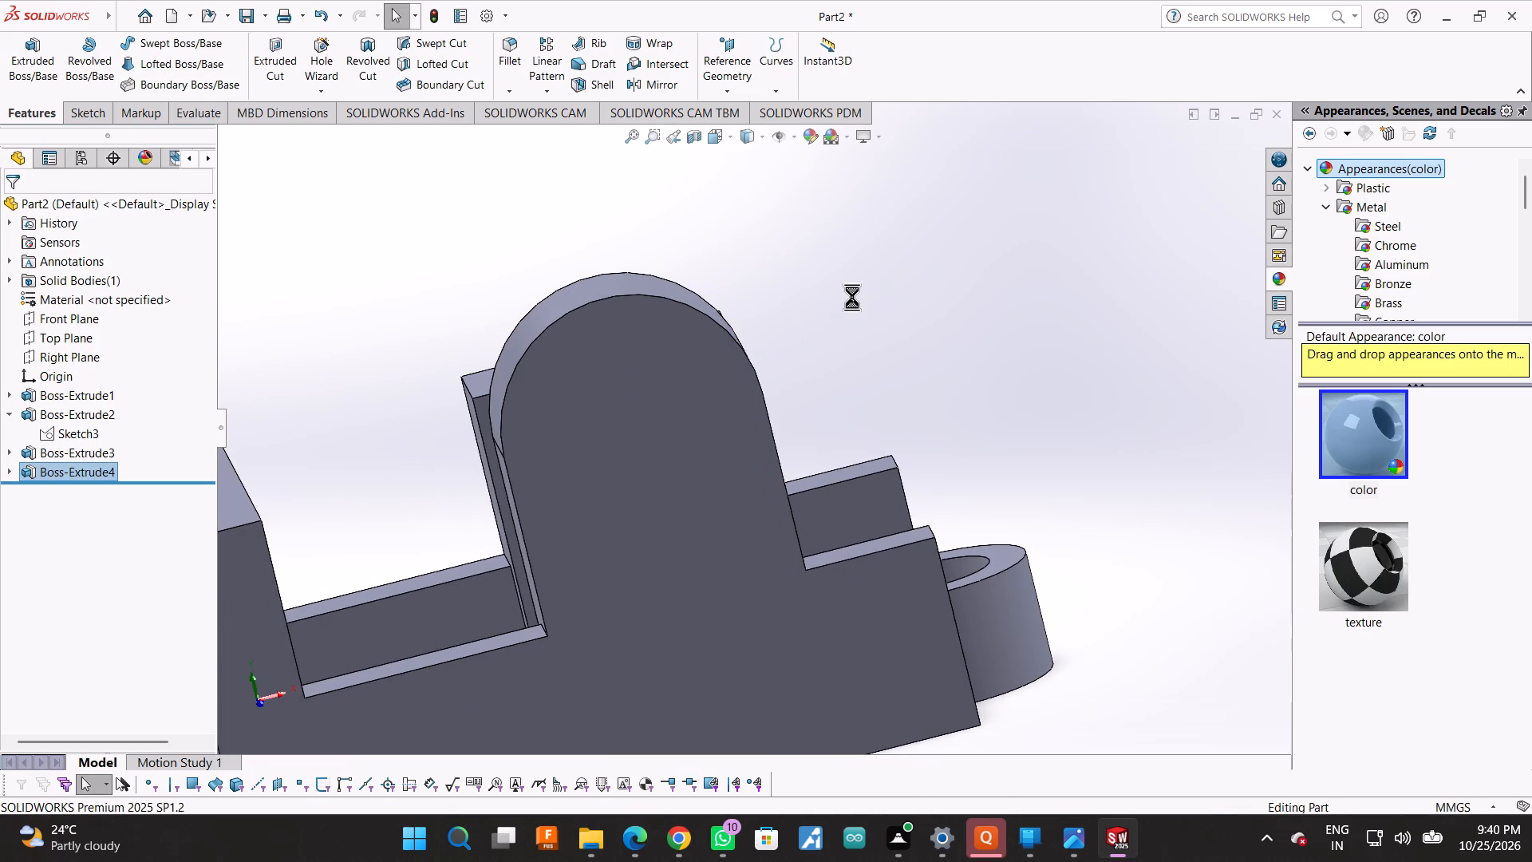
scroll(697, 345, down, 4)
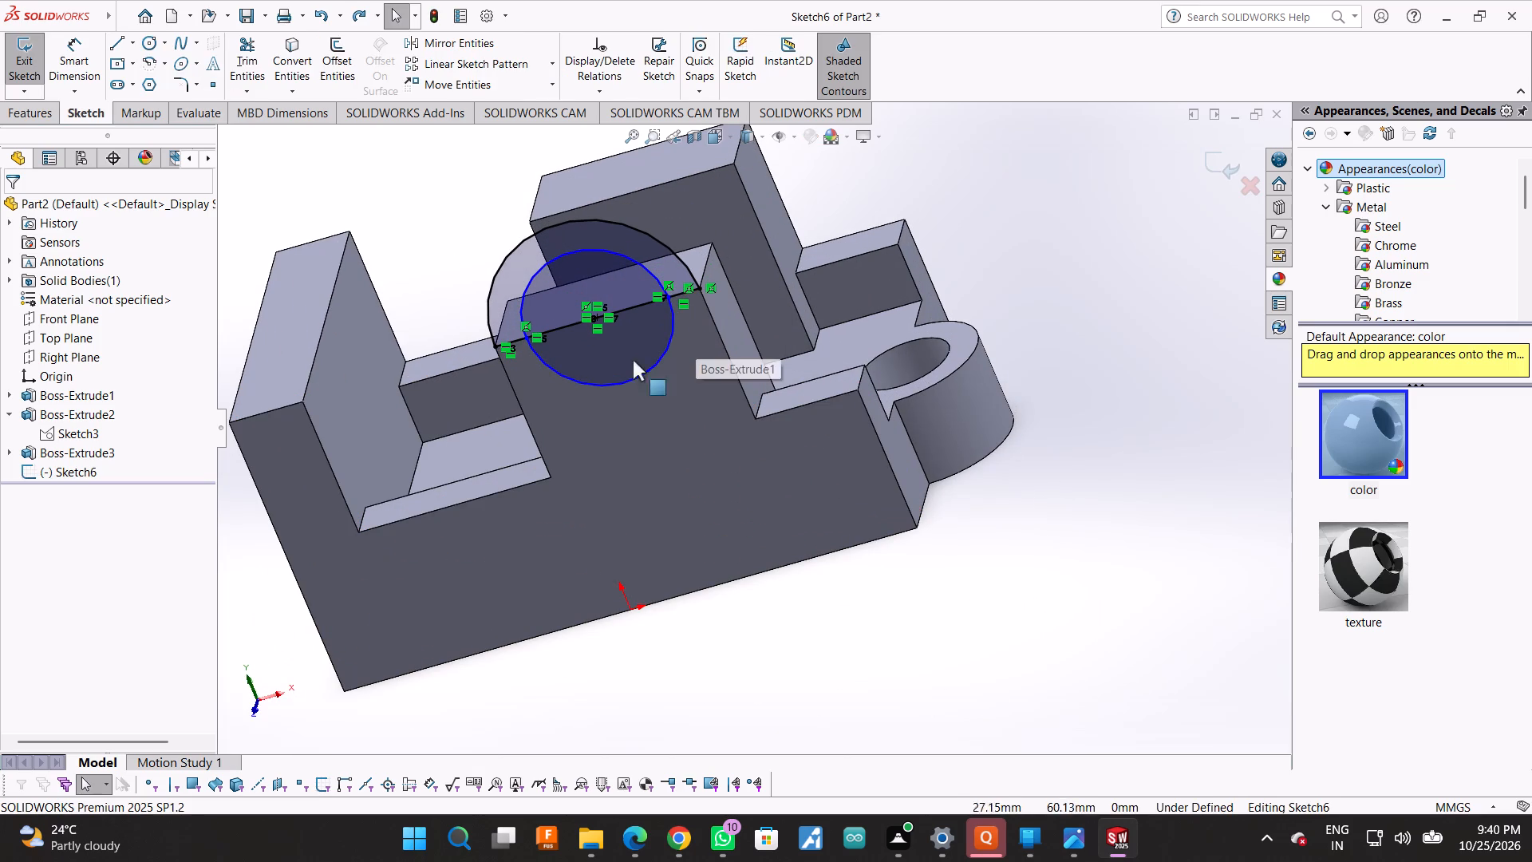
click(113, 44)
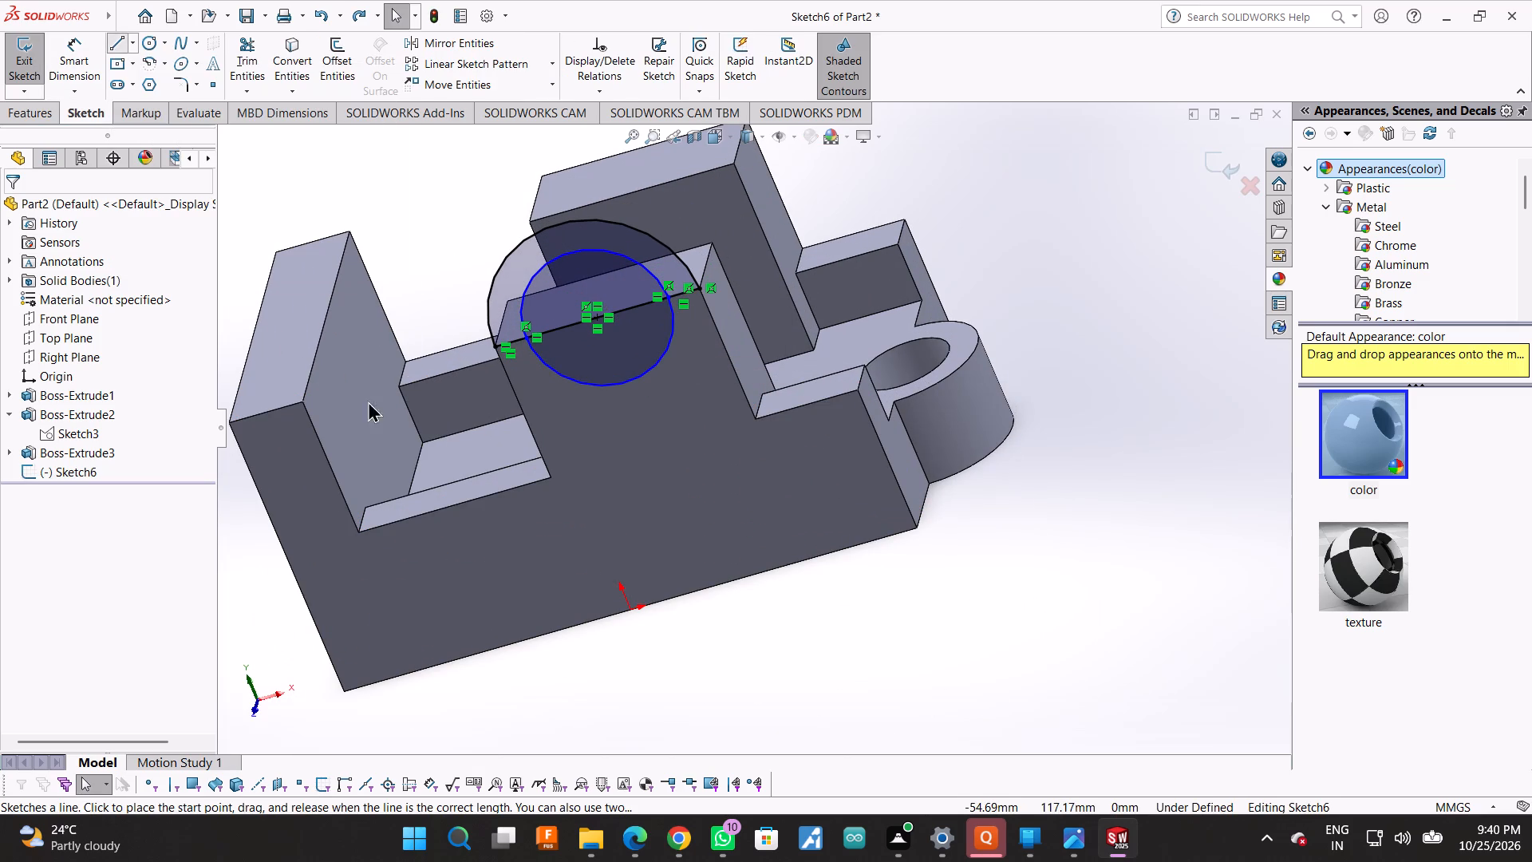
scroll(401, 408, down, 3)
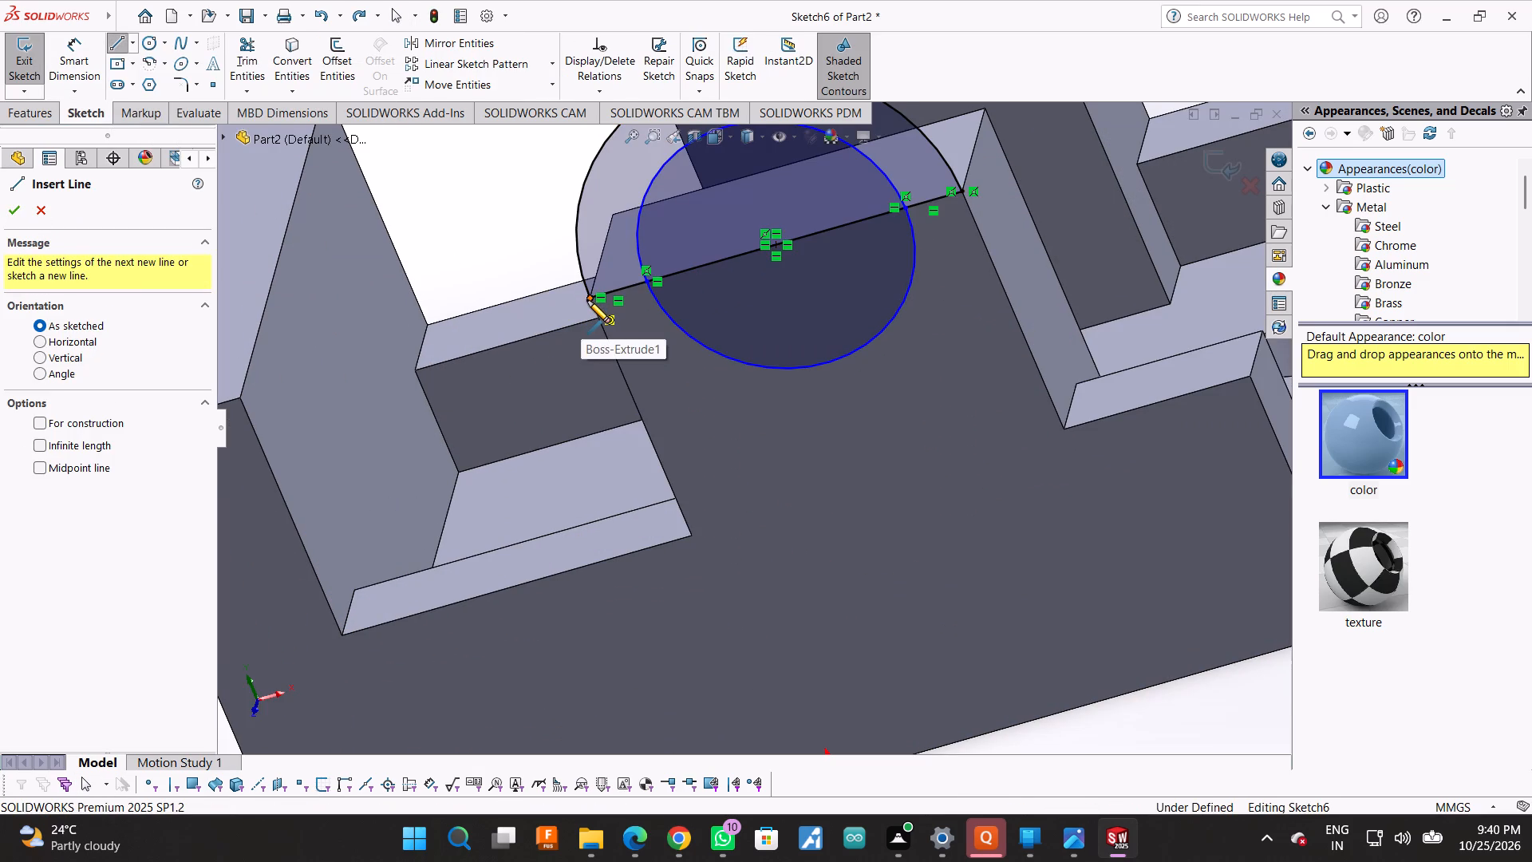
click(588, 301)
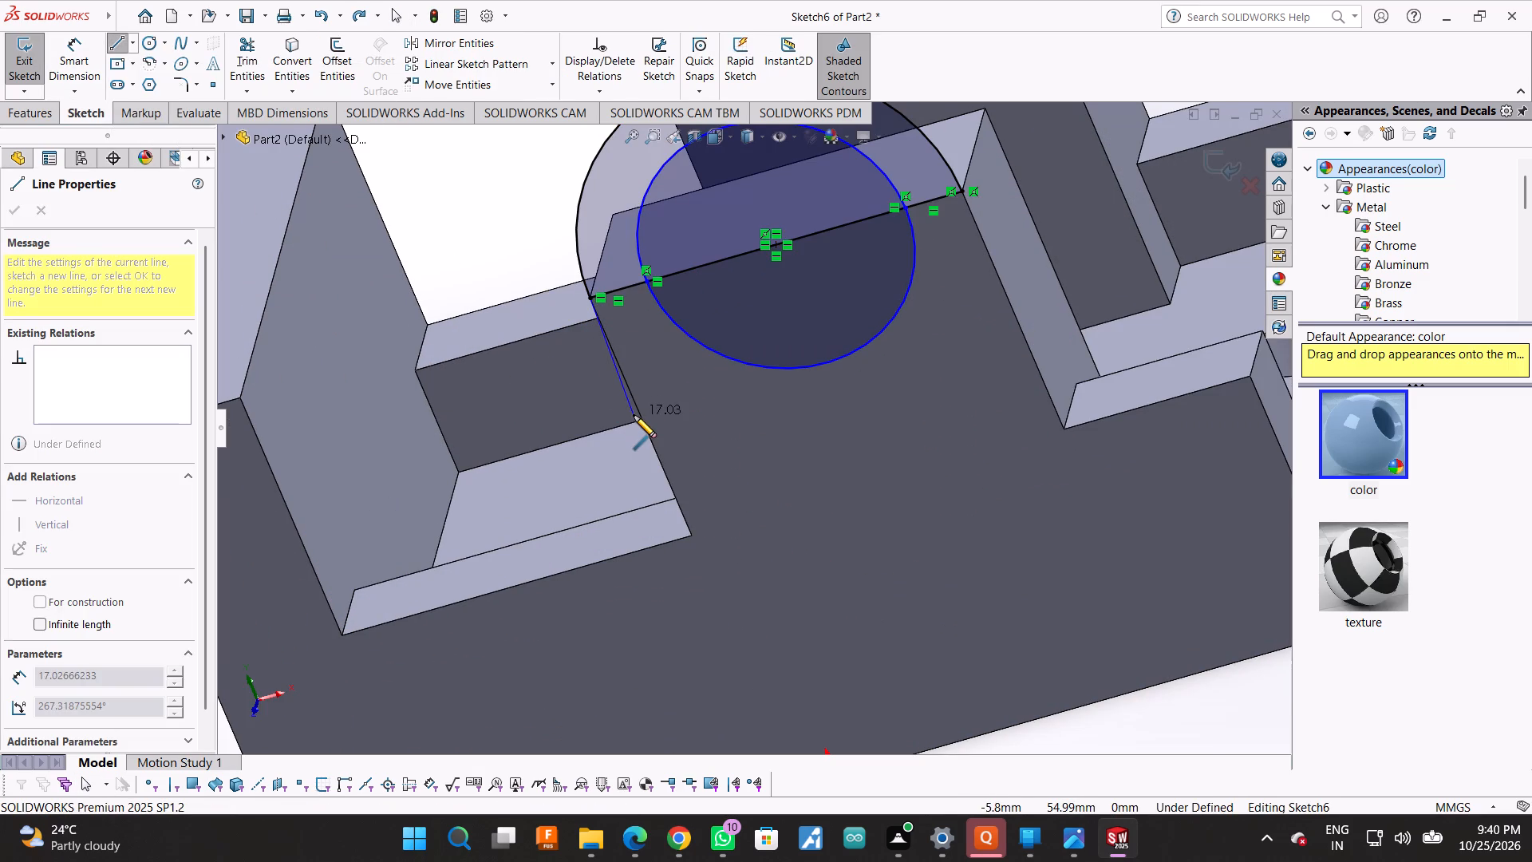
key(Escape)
View the rounded-top sketch square-on to the side wall's outer face.
click(776, 445)
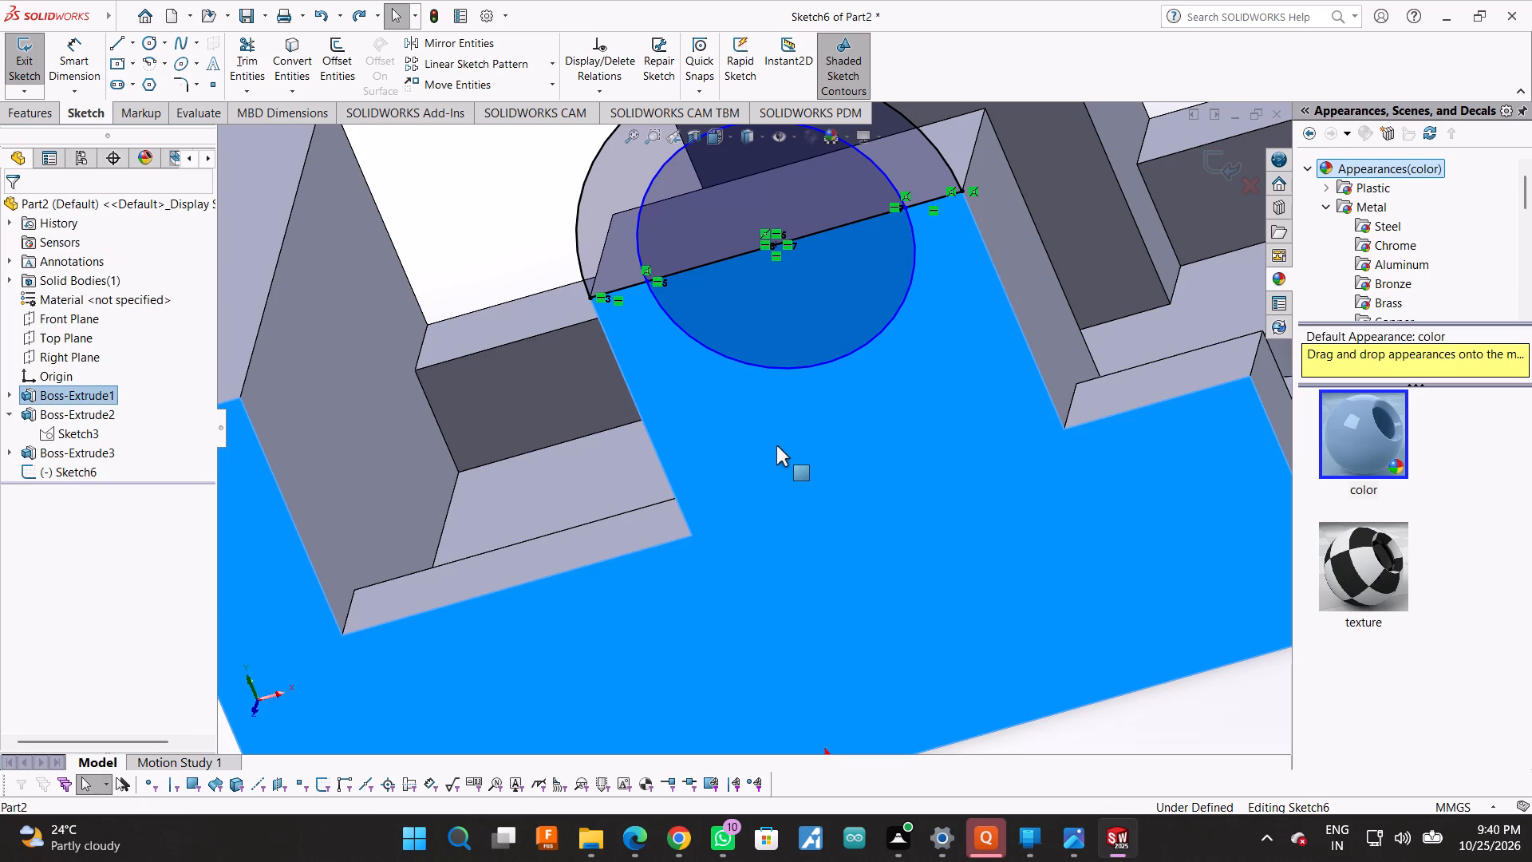
right_click(773, 448)
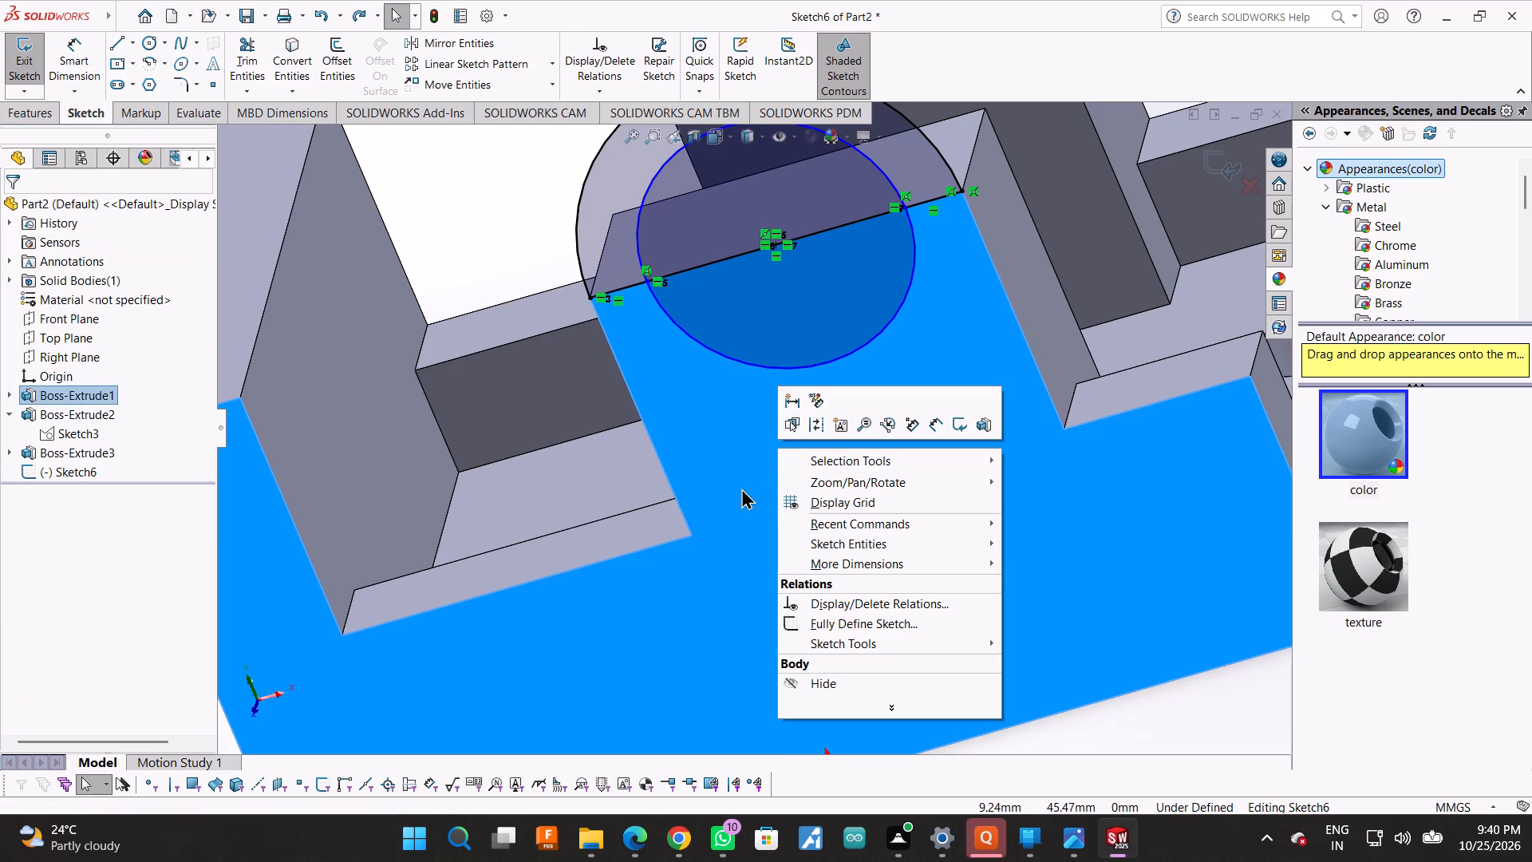
click(709, 476)
middle_drag(808, 508, 837, 437)
scroll(812, 508, down, 1)
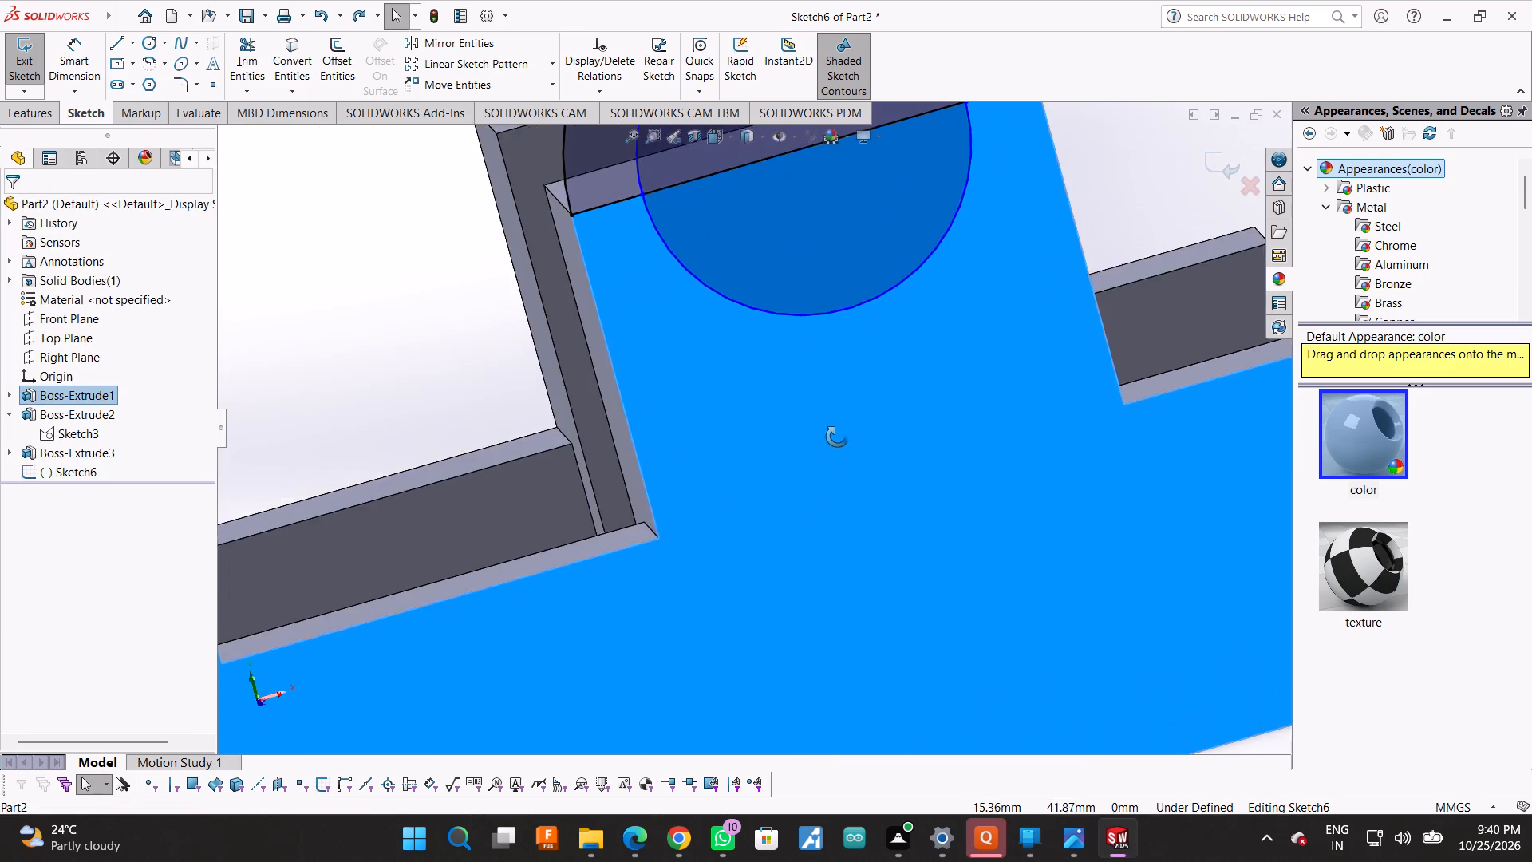
middle_drag(837, 437, 804, 498)
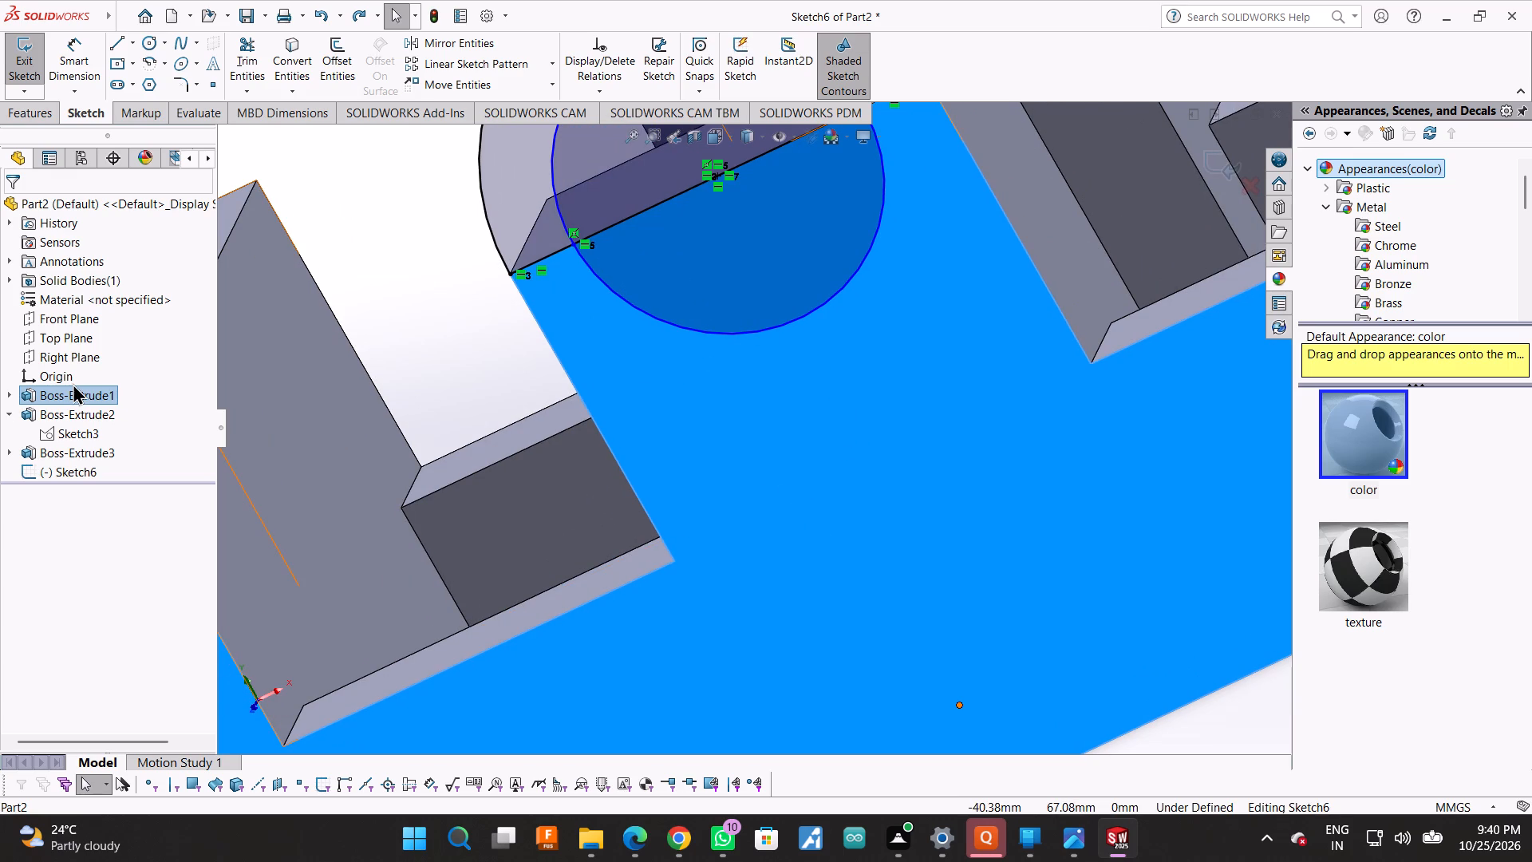
click(78, 395)
click(48, 400)
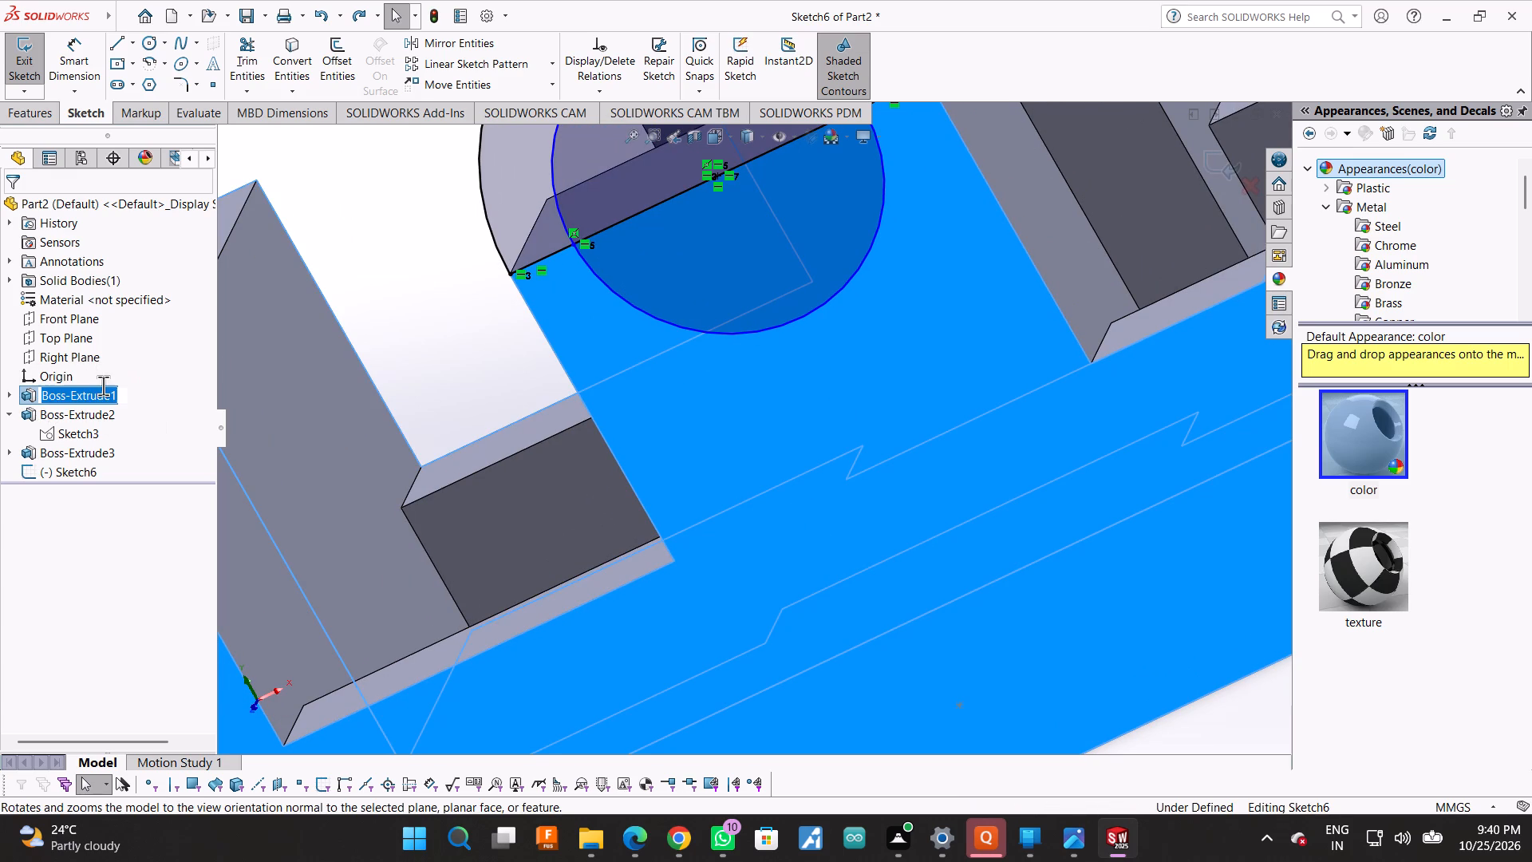
click(150, 397)
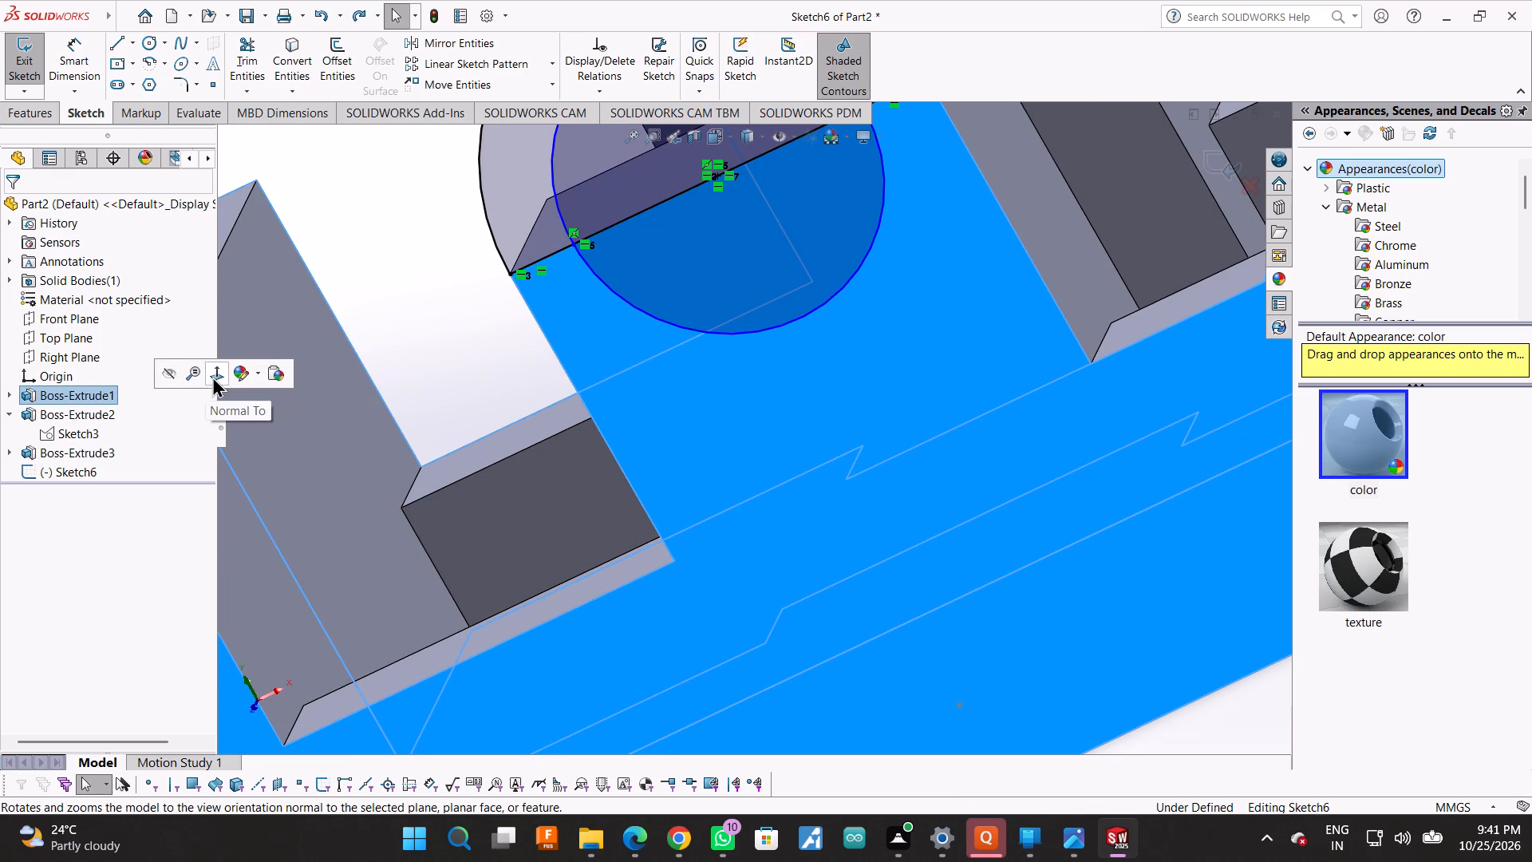
click(212, 376)
click(1198, 497)
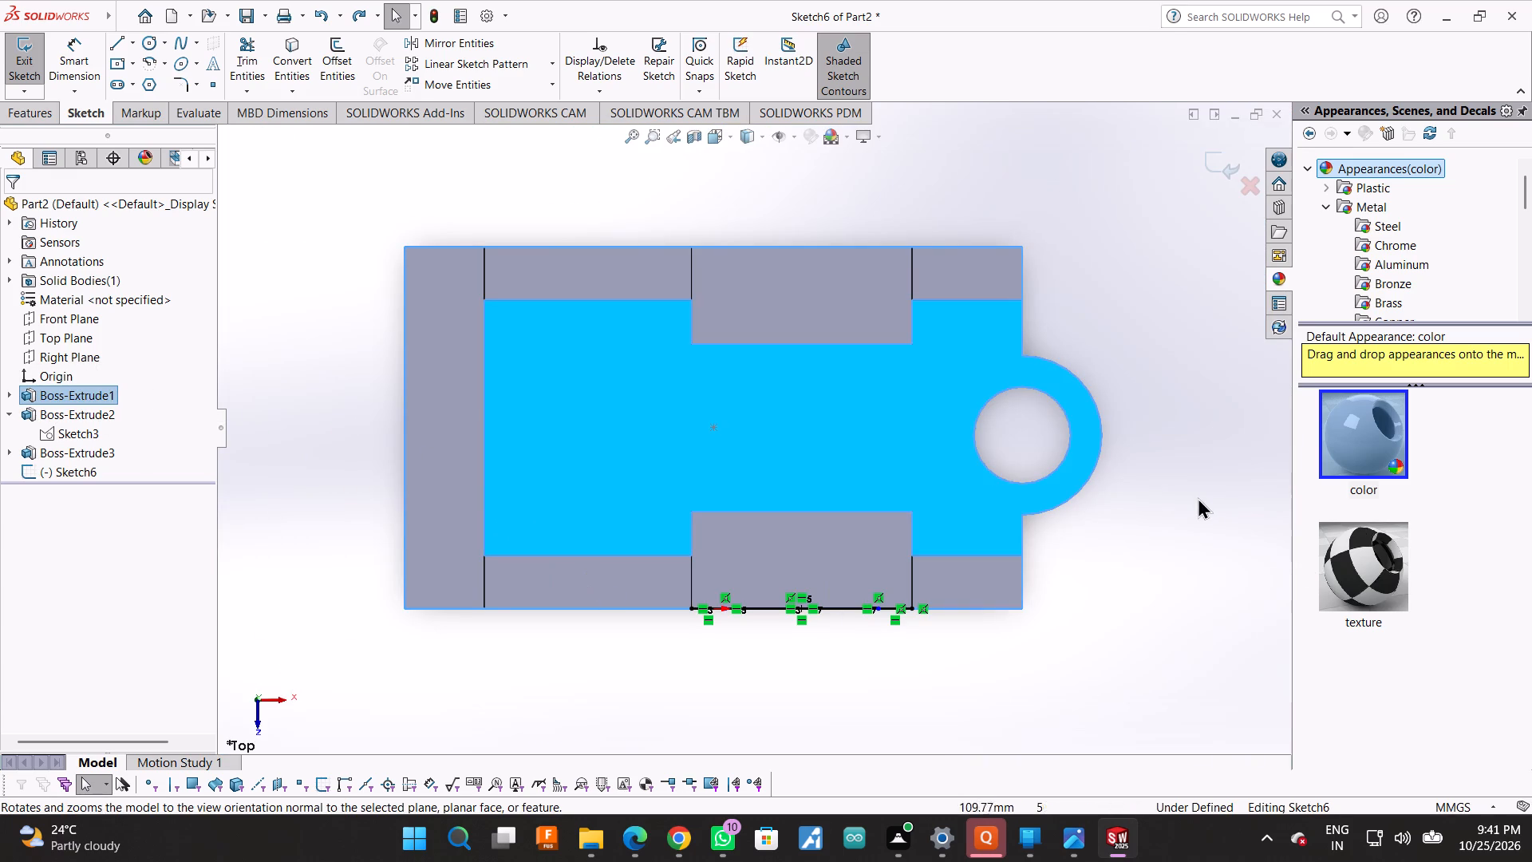
middle_drag(1055, 607, 1060, 291)
click(914, 530)
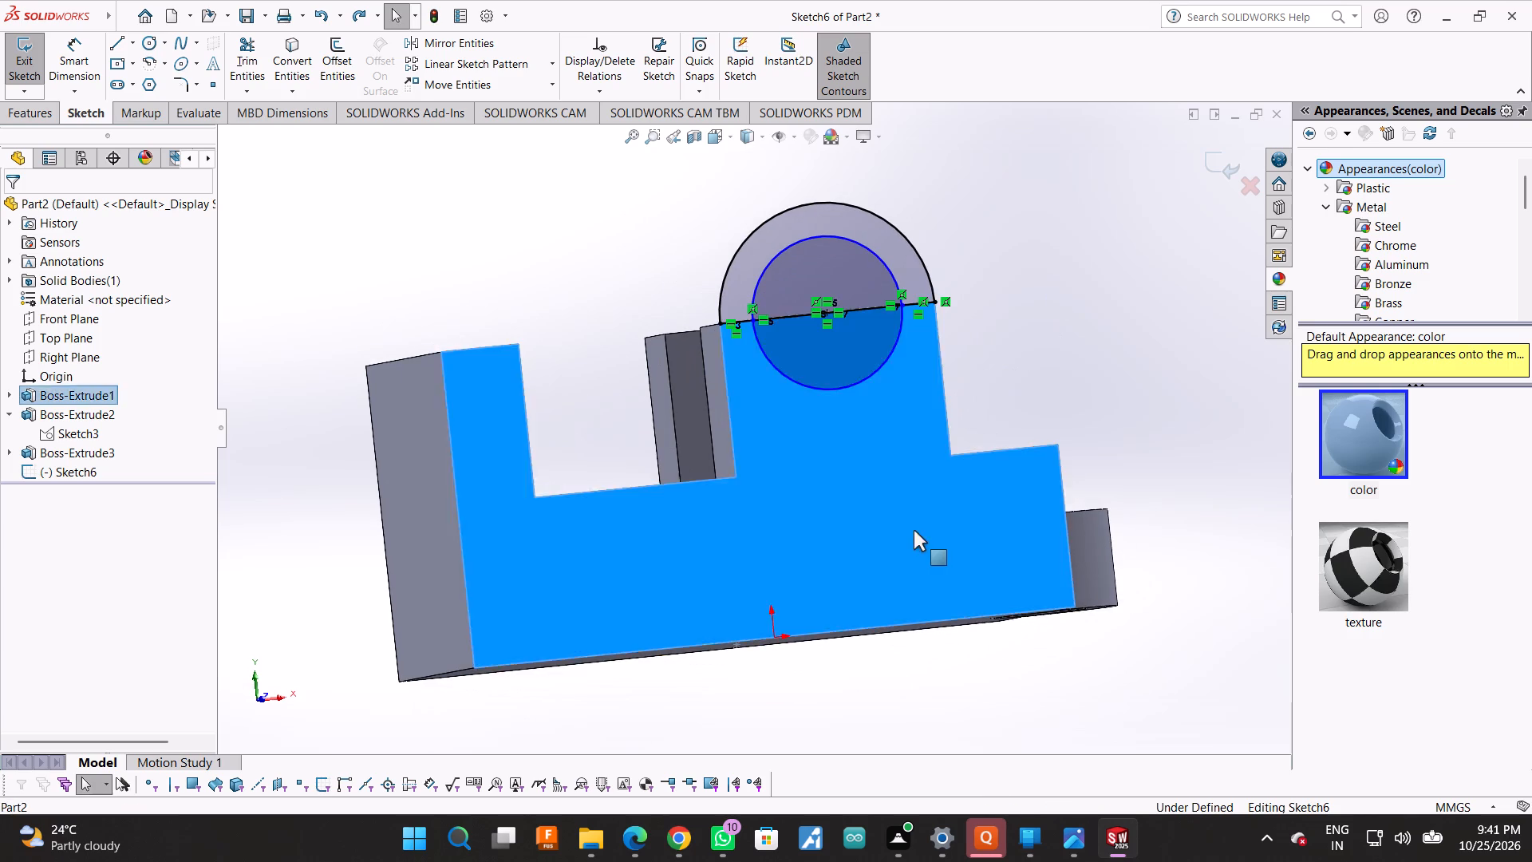
click(812, 508)
right_click(812, 508)
click(804, 501)
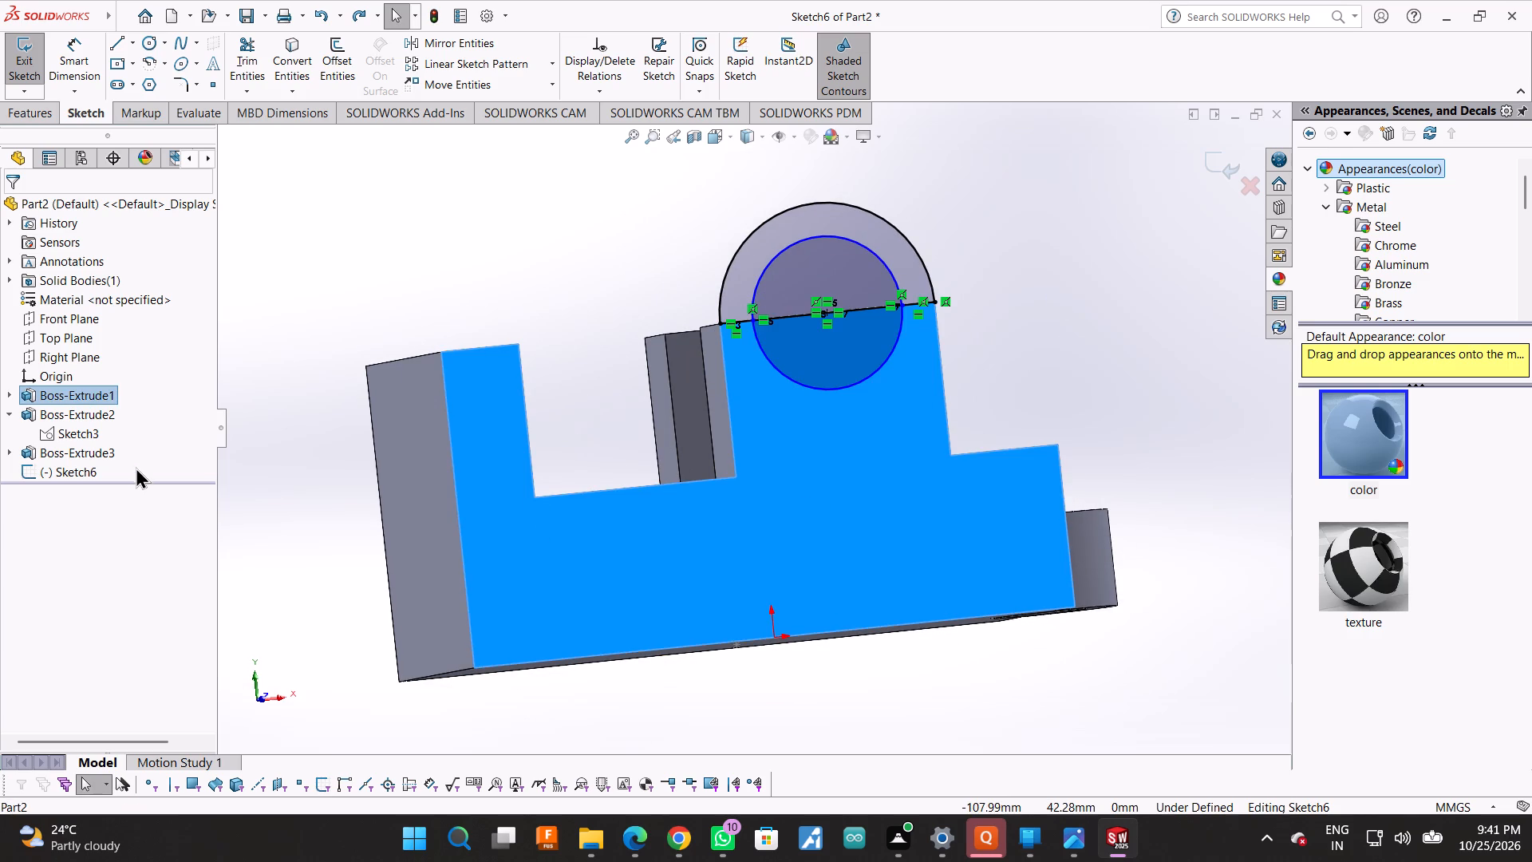
right_click(788, 540)
drag(736, 538, 699, 538)
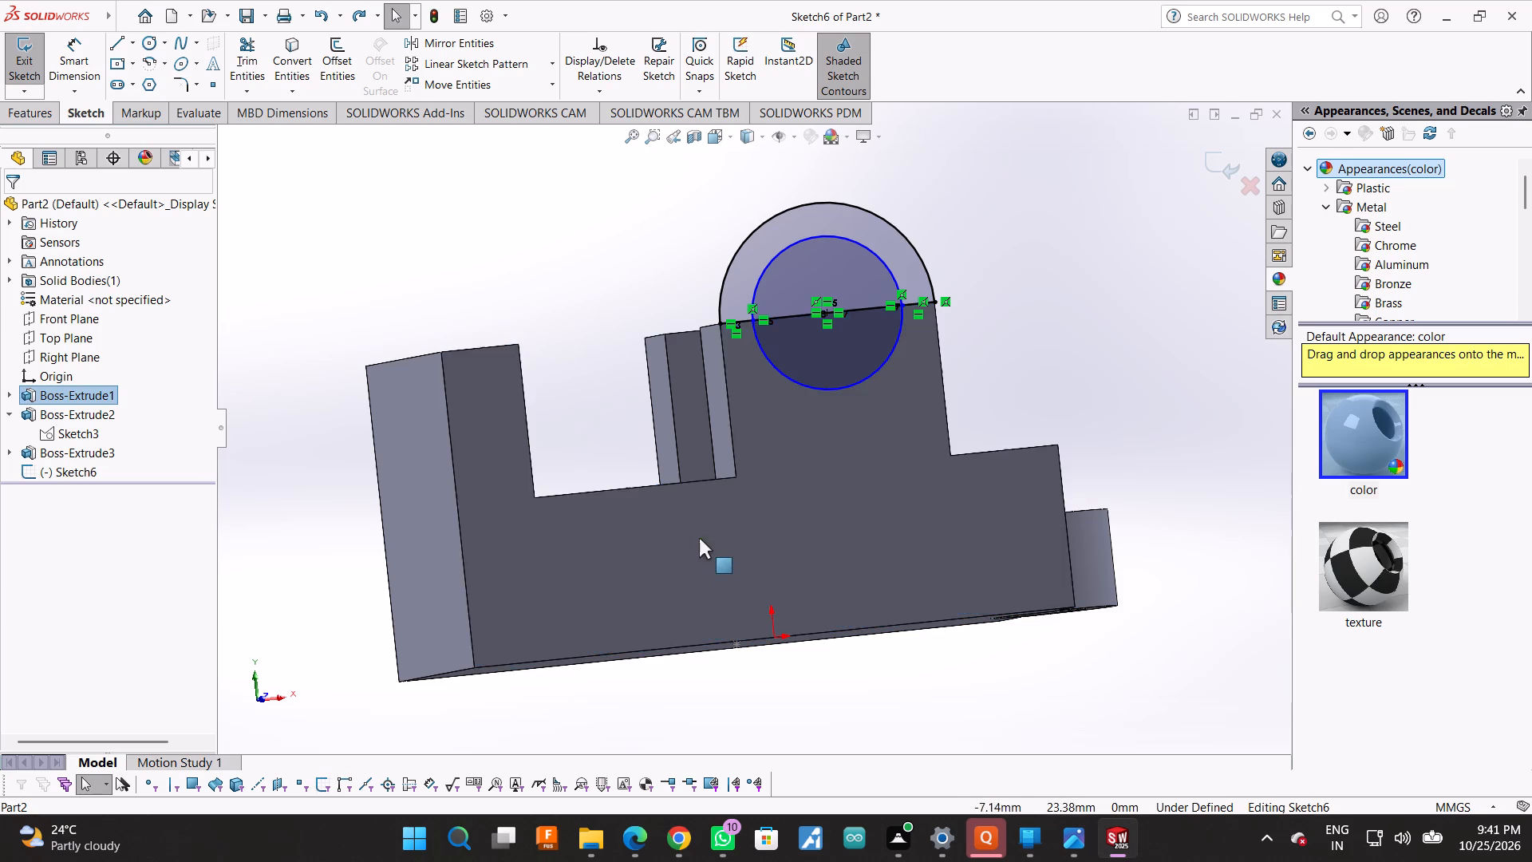
drag(699, 538, 688, 533)
drag(825, 488, 776, 514)
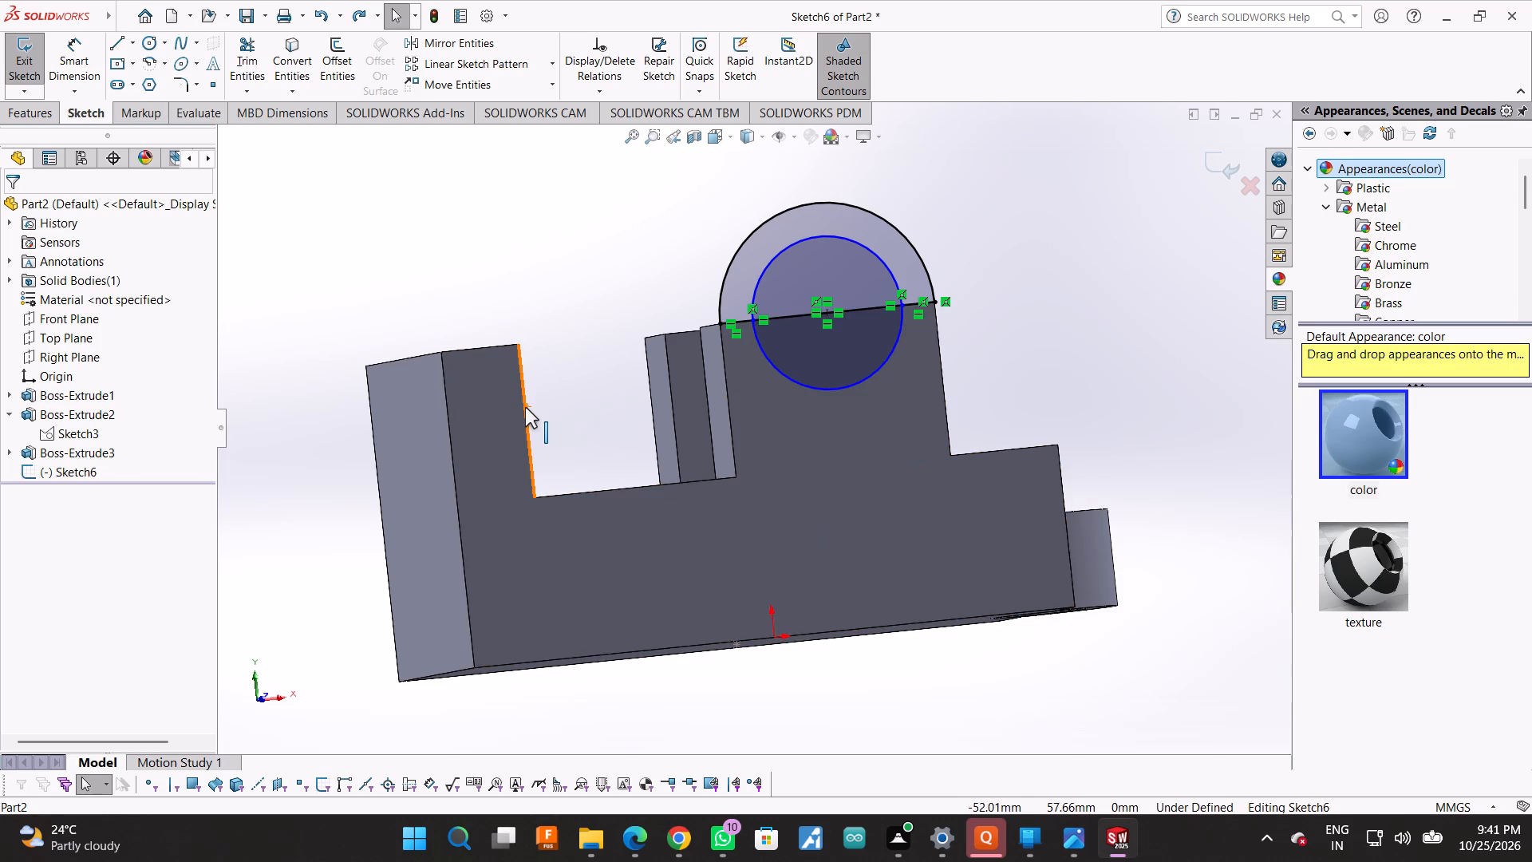
key(ctrl+z)
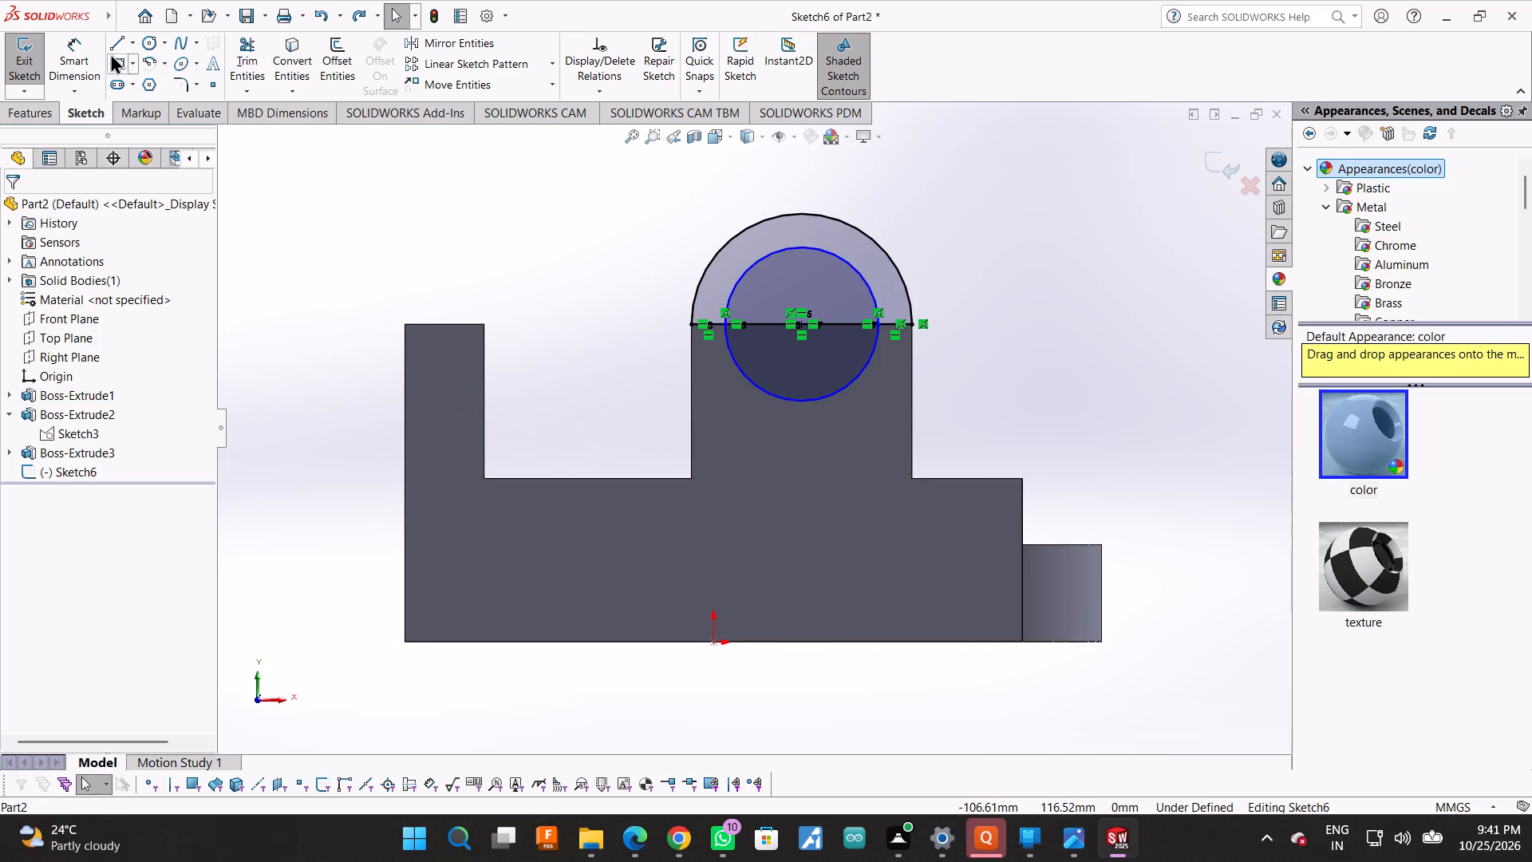
Sketch three lines below the diameter line along the wall's outline: 35 mm down, 50 mm across and 35 mm up, joining the arc's ends.
click(106, 45)
click(116, 43)
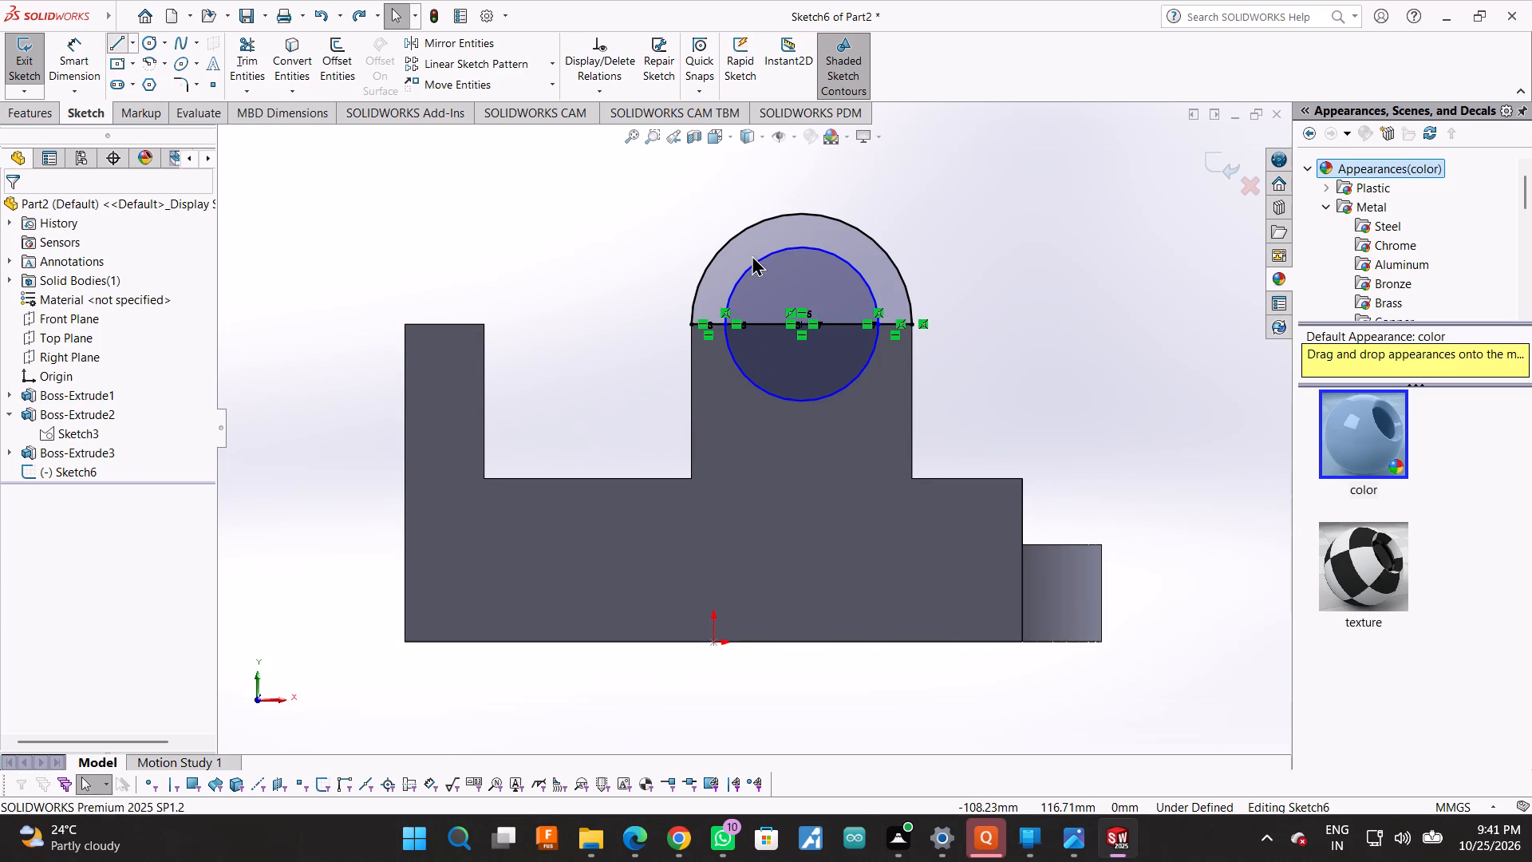
click(690, 322)
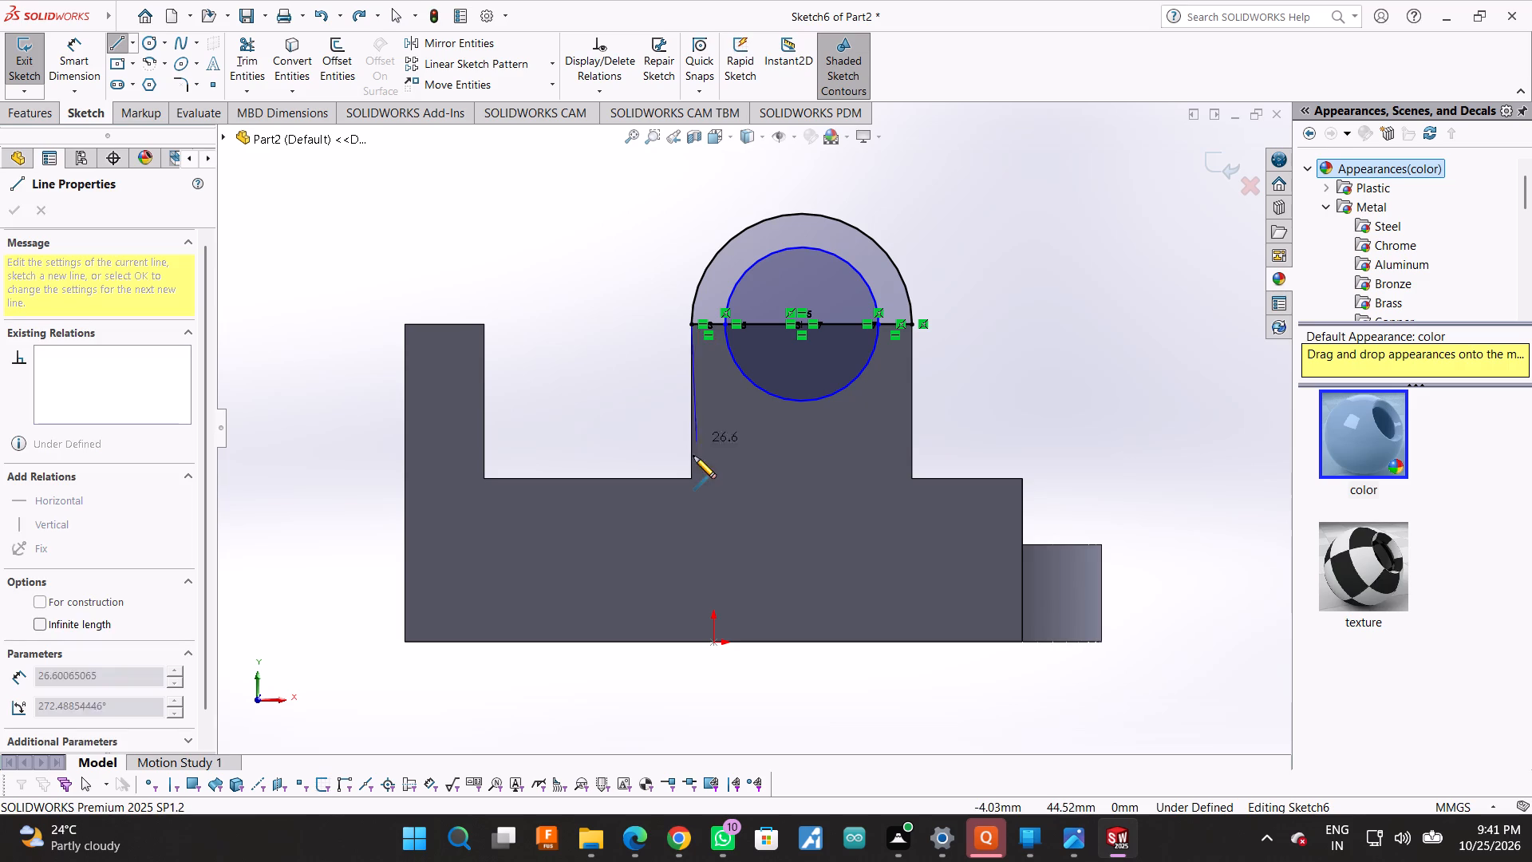
click(691, 480)
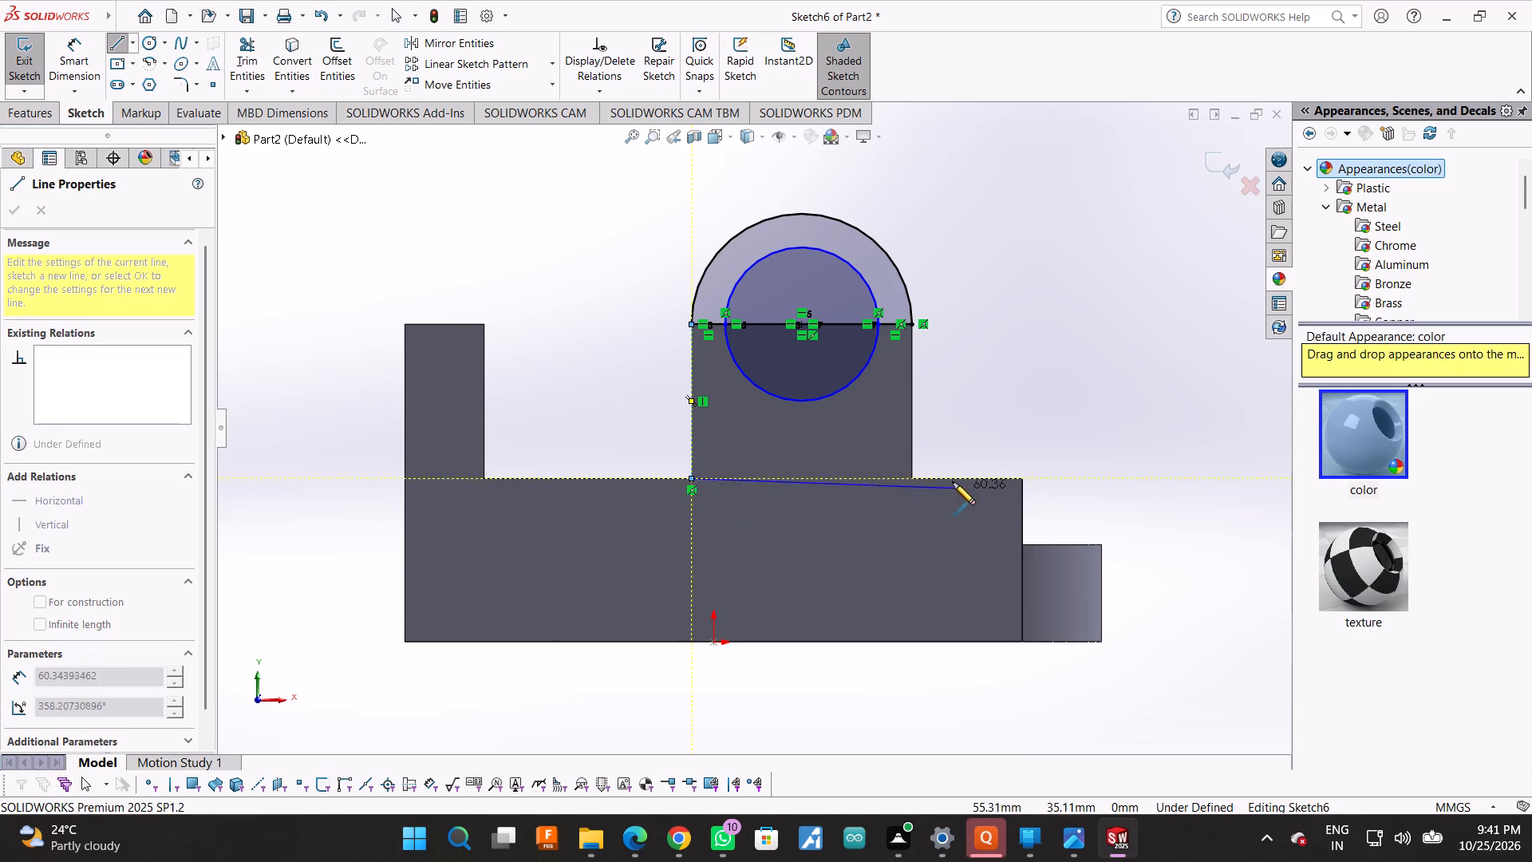
click(920, 480)
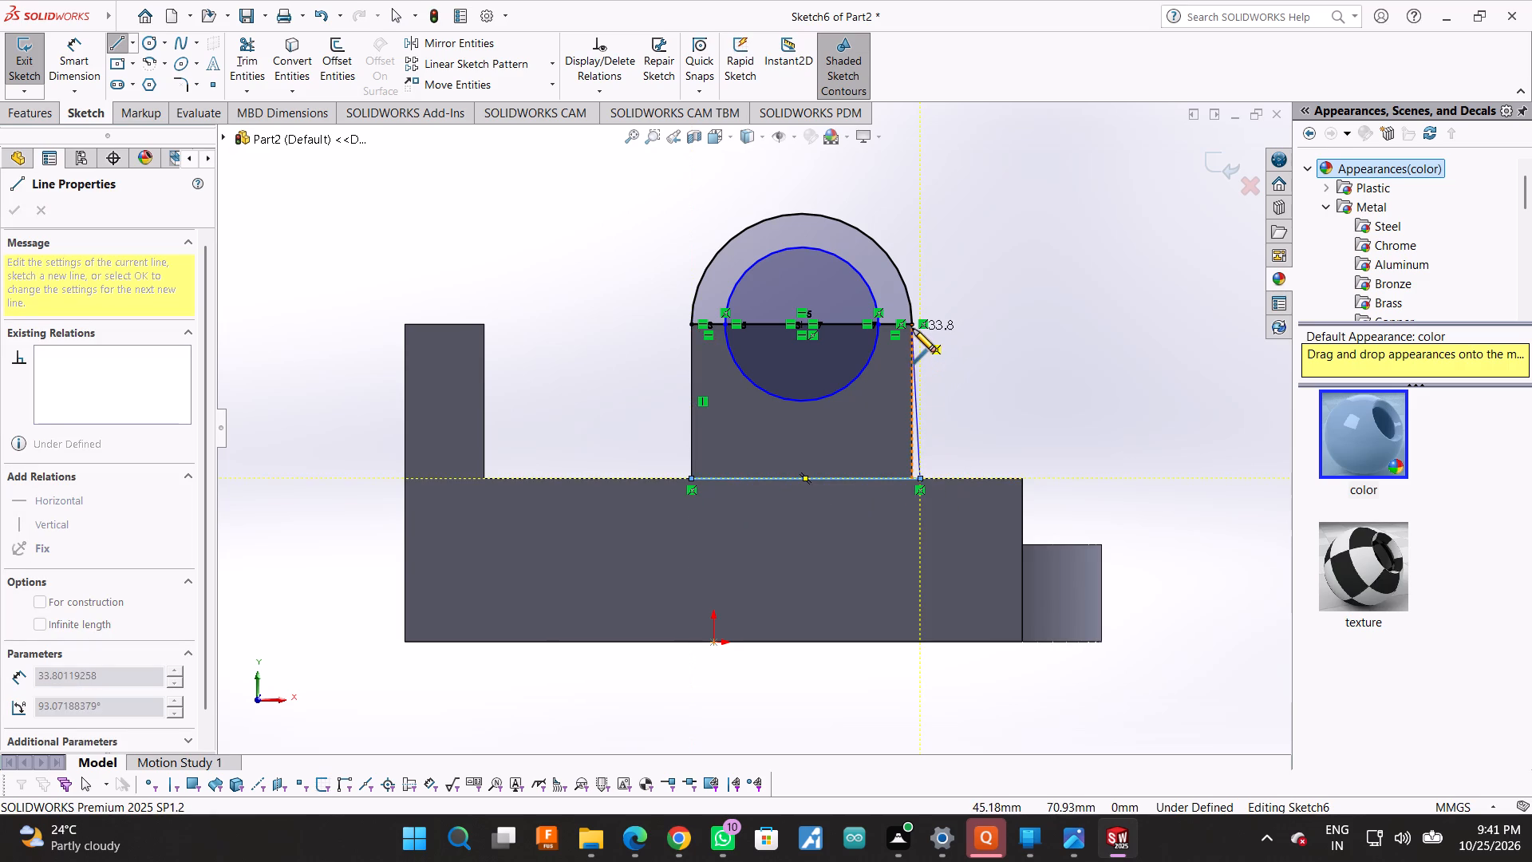
key(ctrl+z)
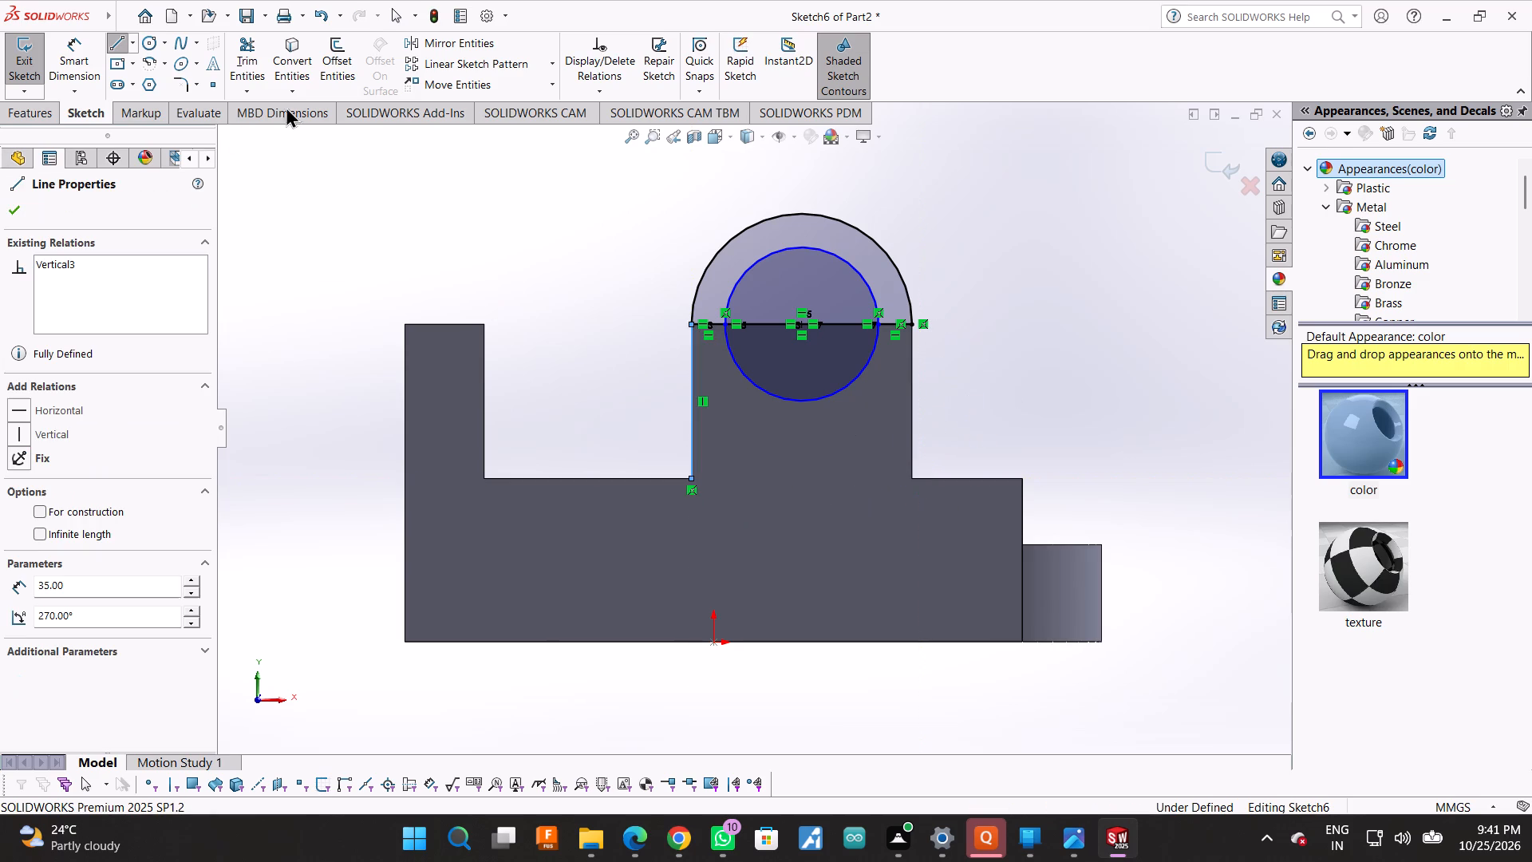
click(118, 42)
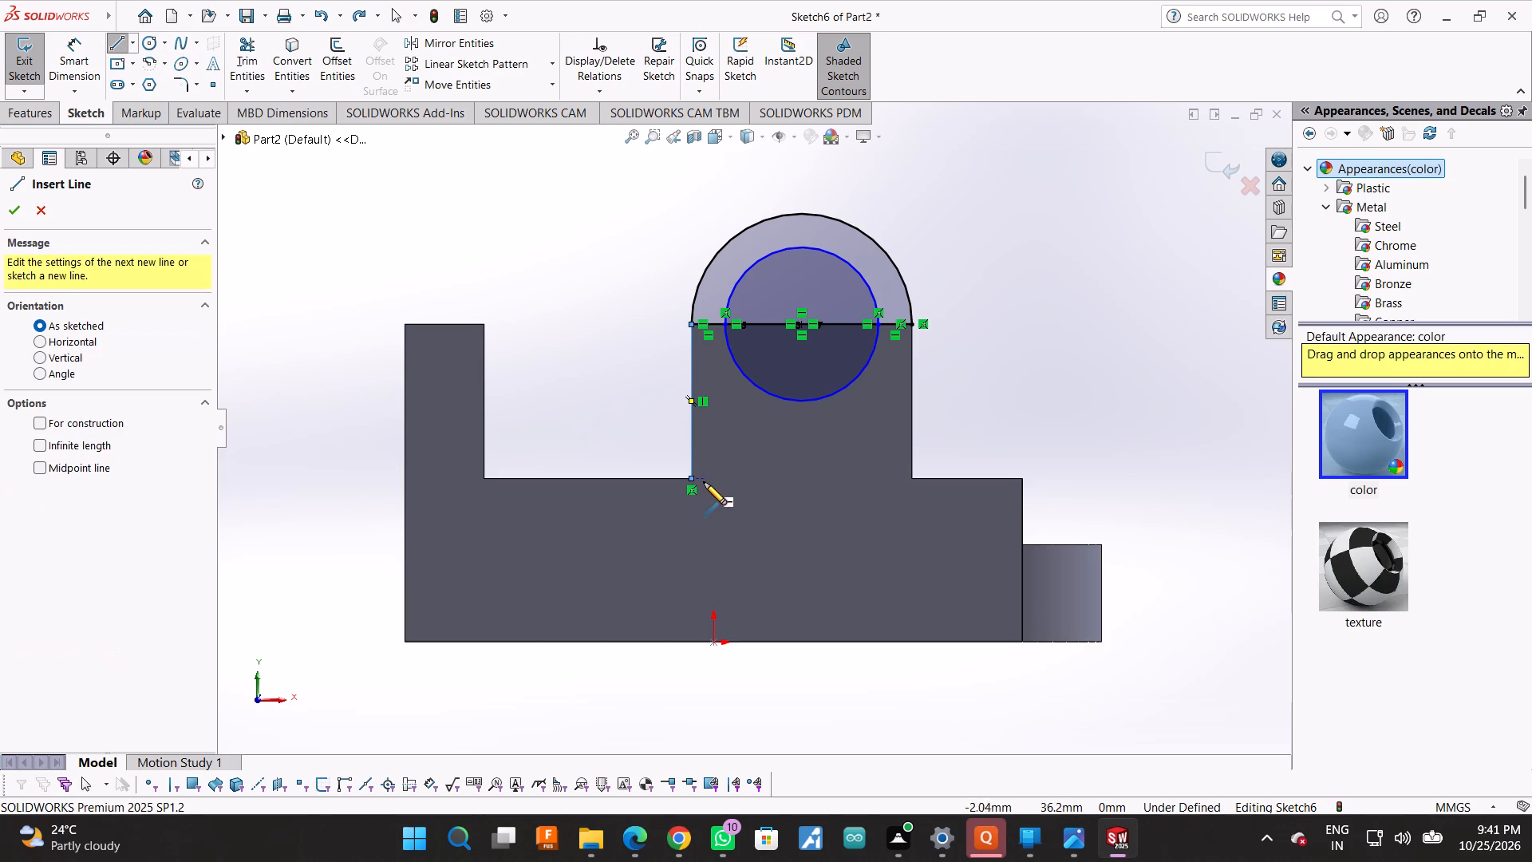
click(691, 477)
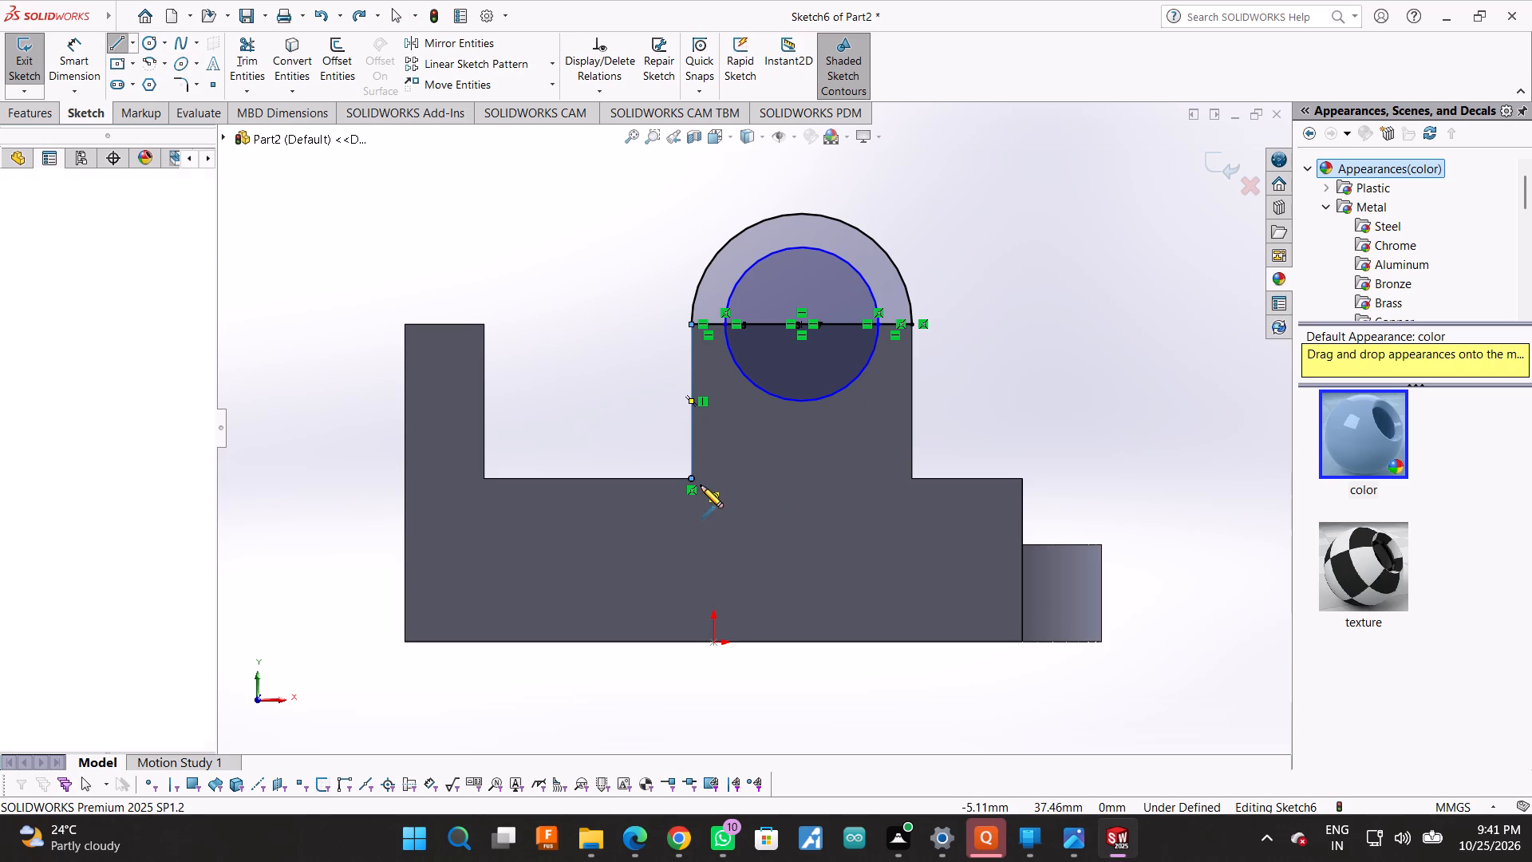
click(913, 475)
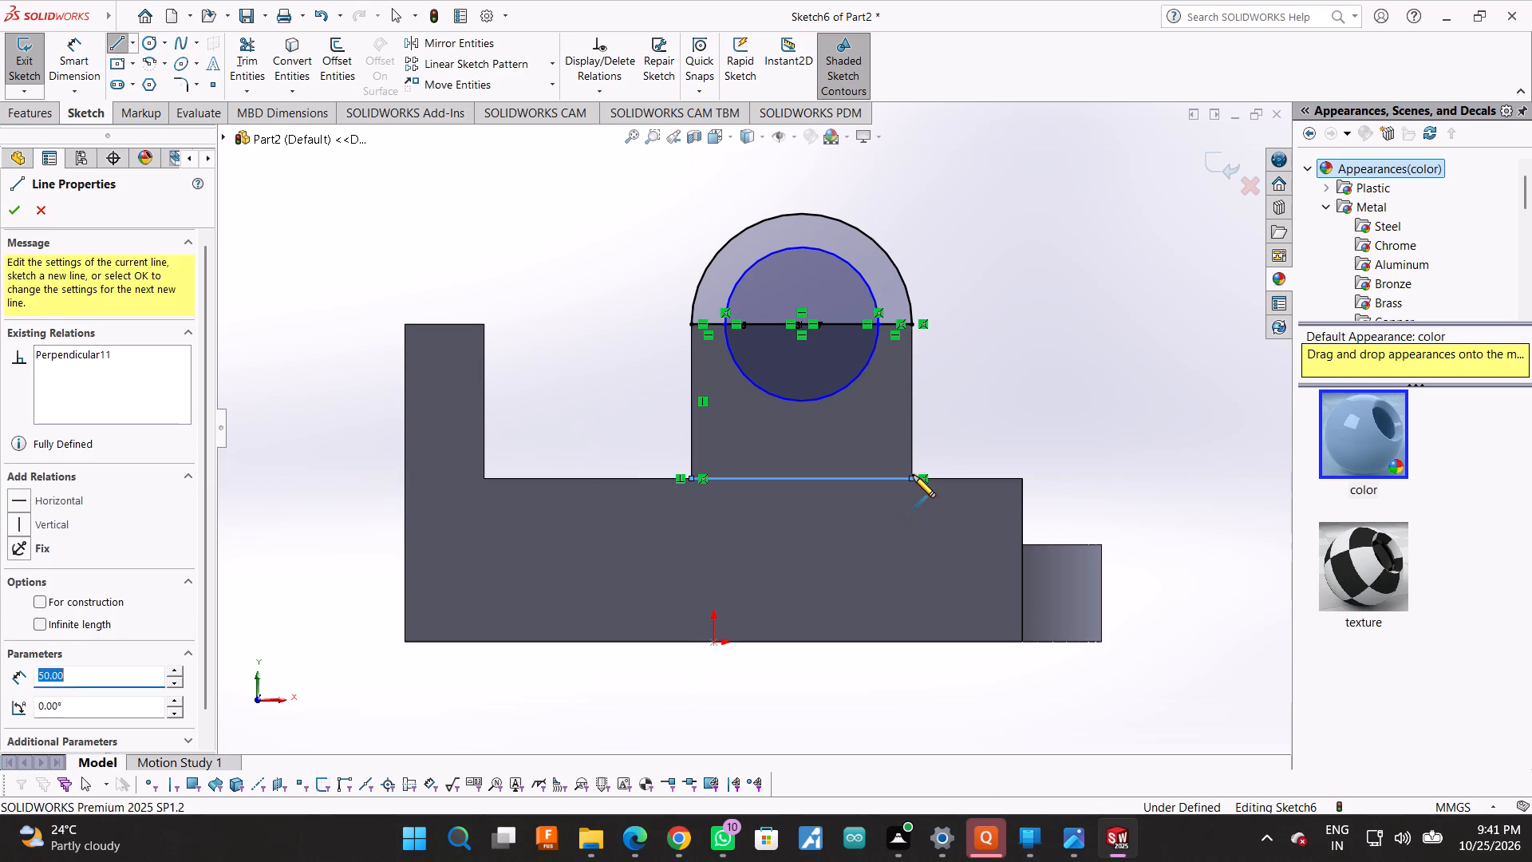
click(909, 324)
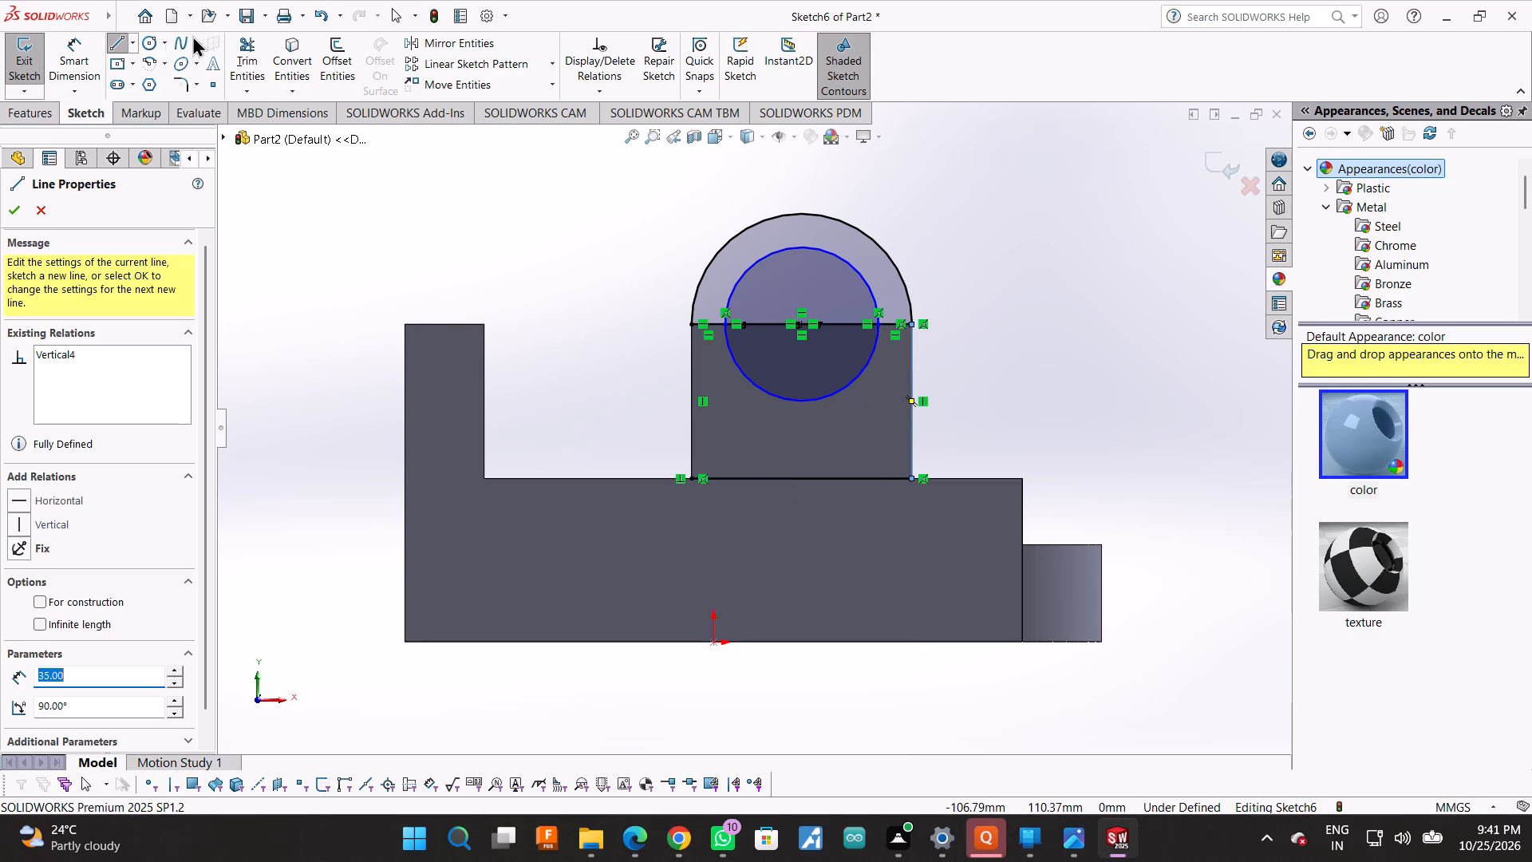
click(15, 209)
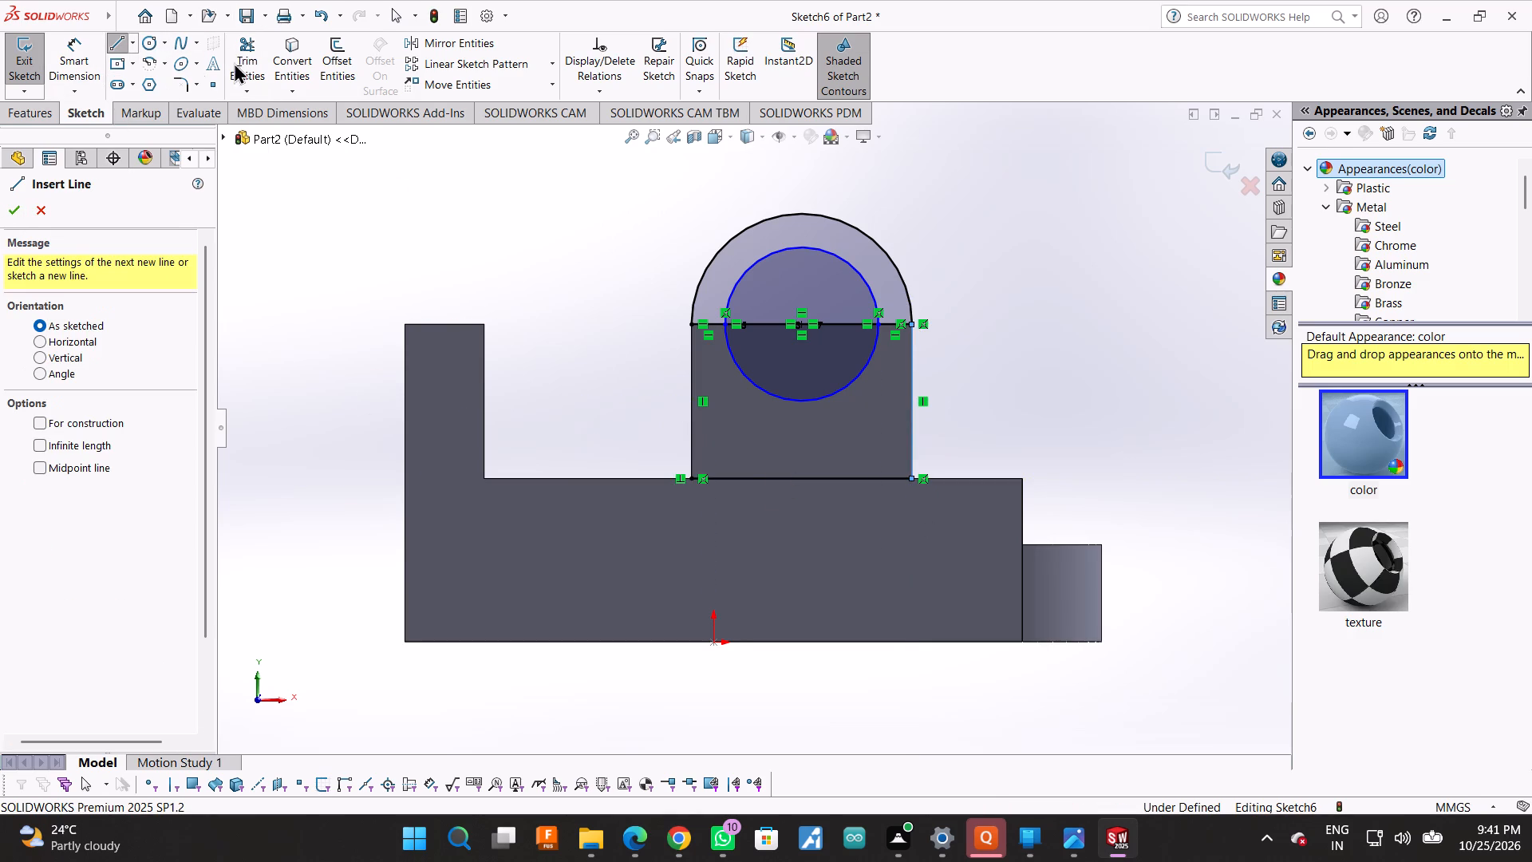
Power-trim the middle portion of the diameter line inside the inner circle.
click(258, 46)
scroll(989, 291, down, 1)
drag(815, 314, 805, 393)
drag(800, 389, 764, 356)
drag(761, 350, 723, 324)
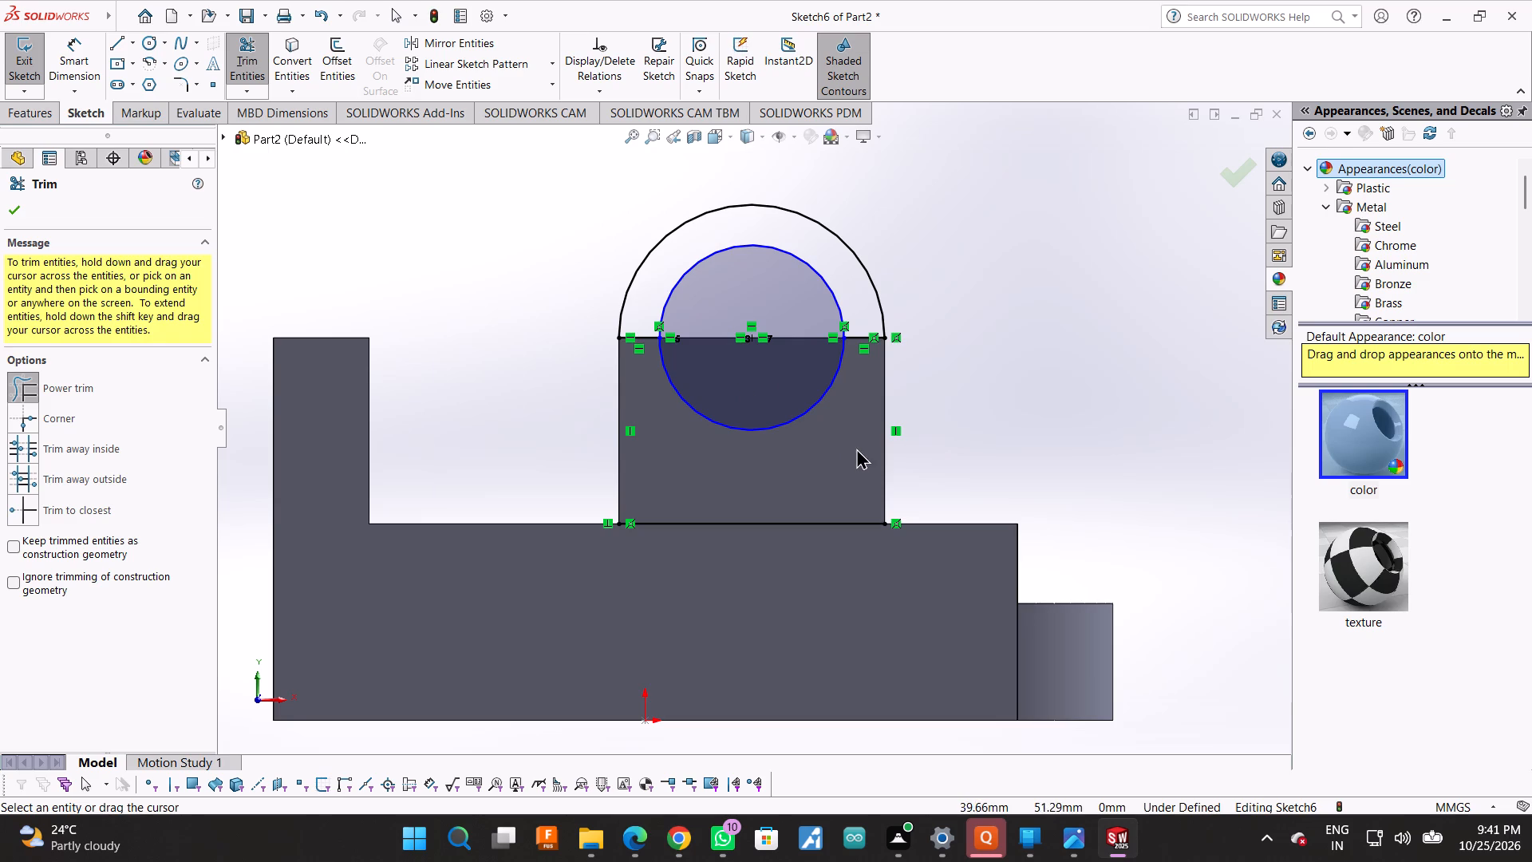
scroll(856, 448, up, 1)
middle_click(1001, 327)
middle_drag(1001, 327, 935, 450)
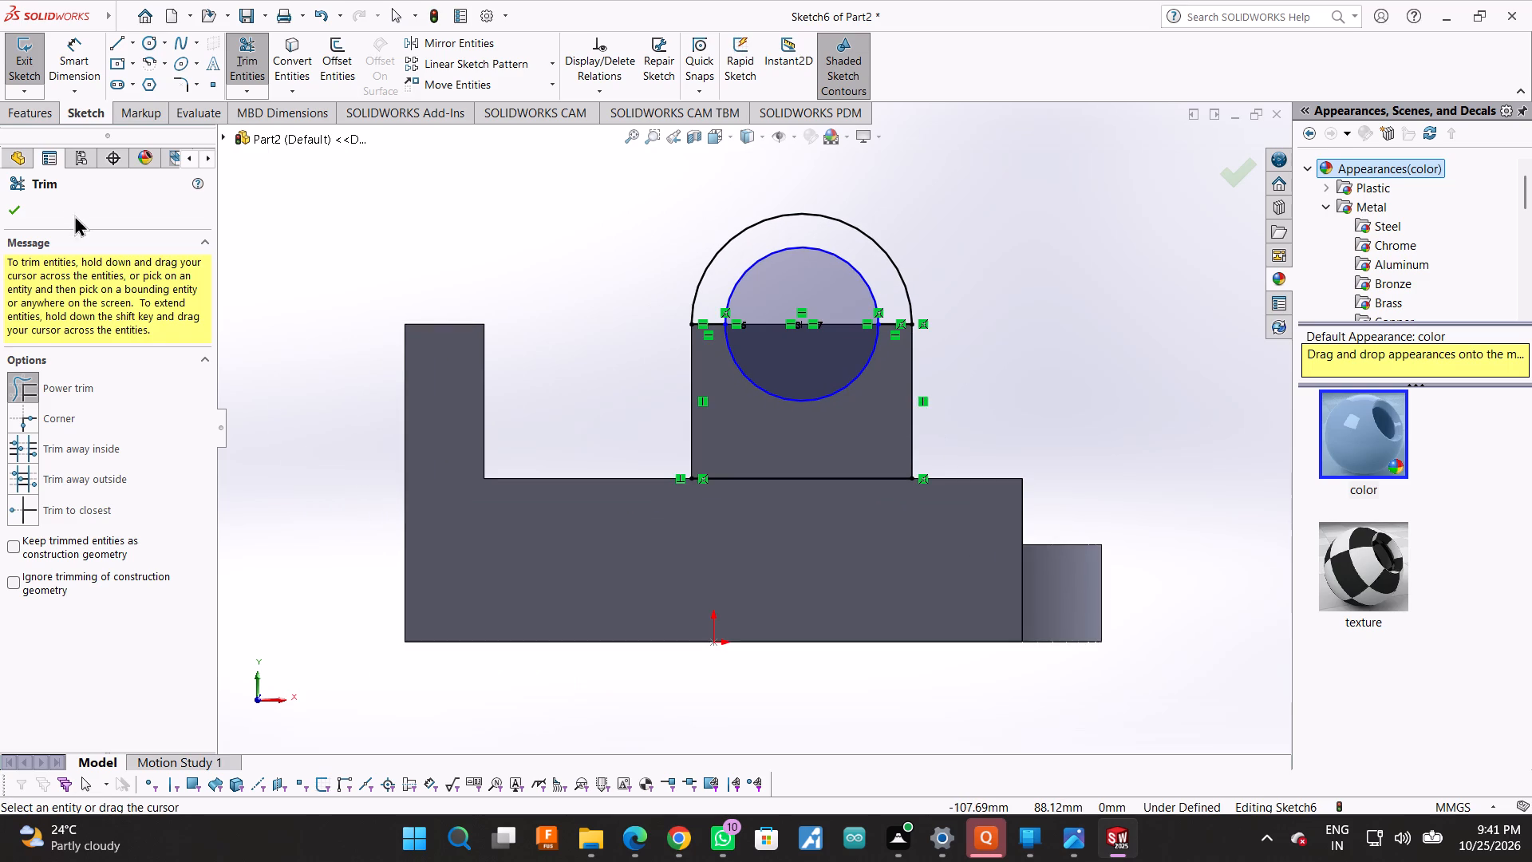
click(6, 204)
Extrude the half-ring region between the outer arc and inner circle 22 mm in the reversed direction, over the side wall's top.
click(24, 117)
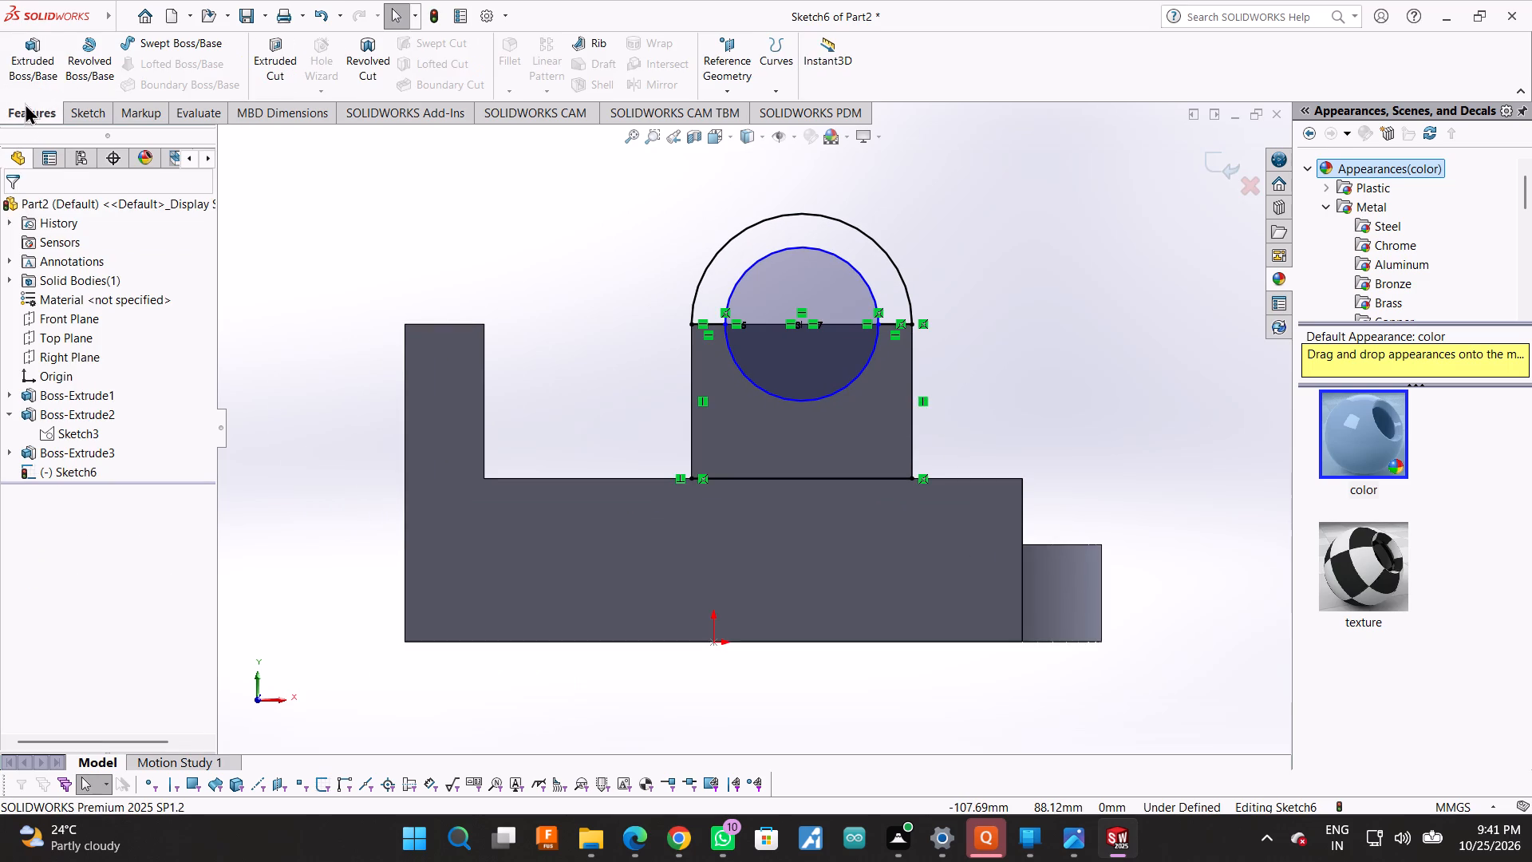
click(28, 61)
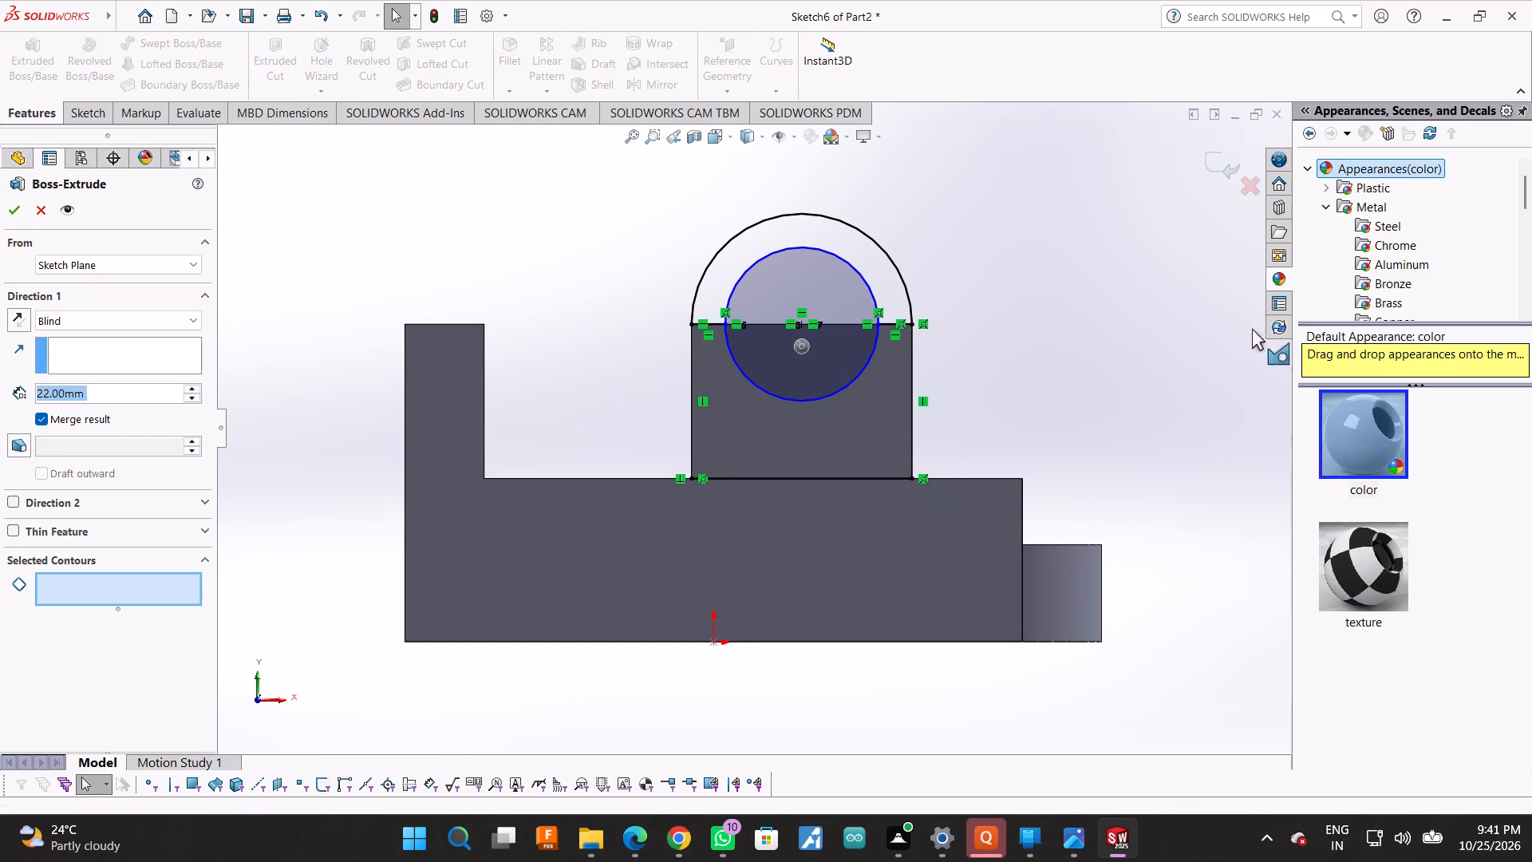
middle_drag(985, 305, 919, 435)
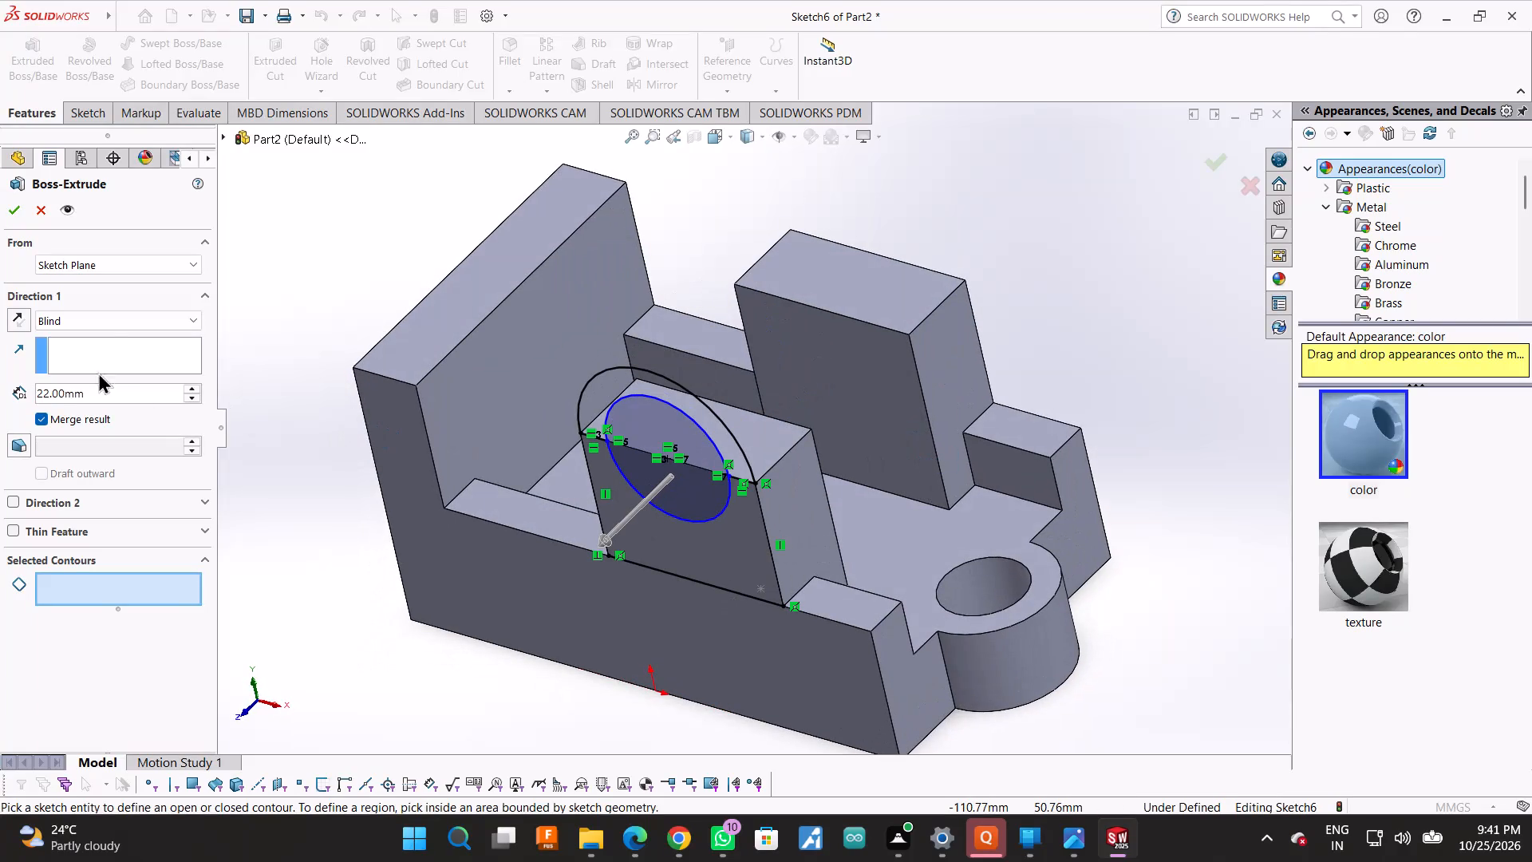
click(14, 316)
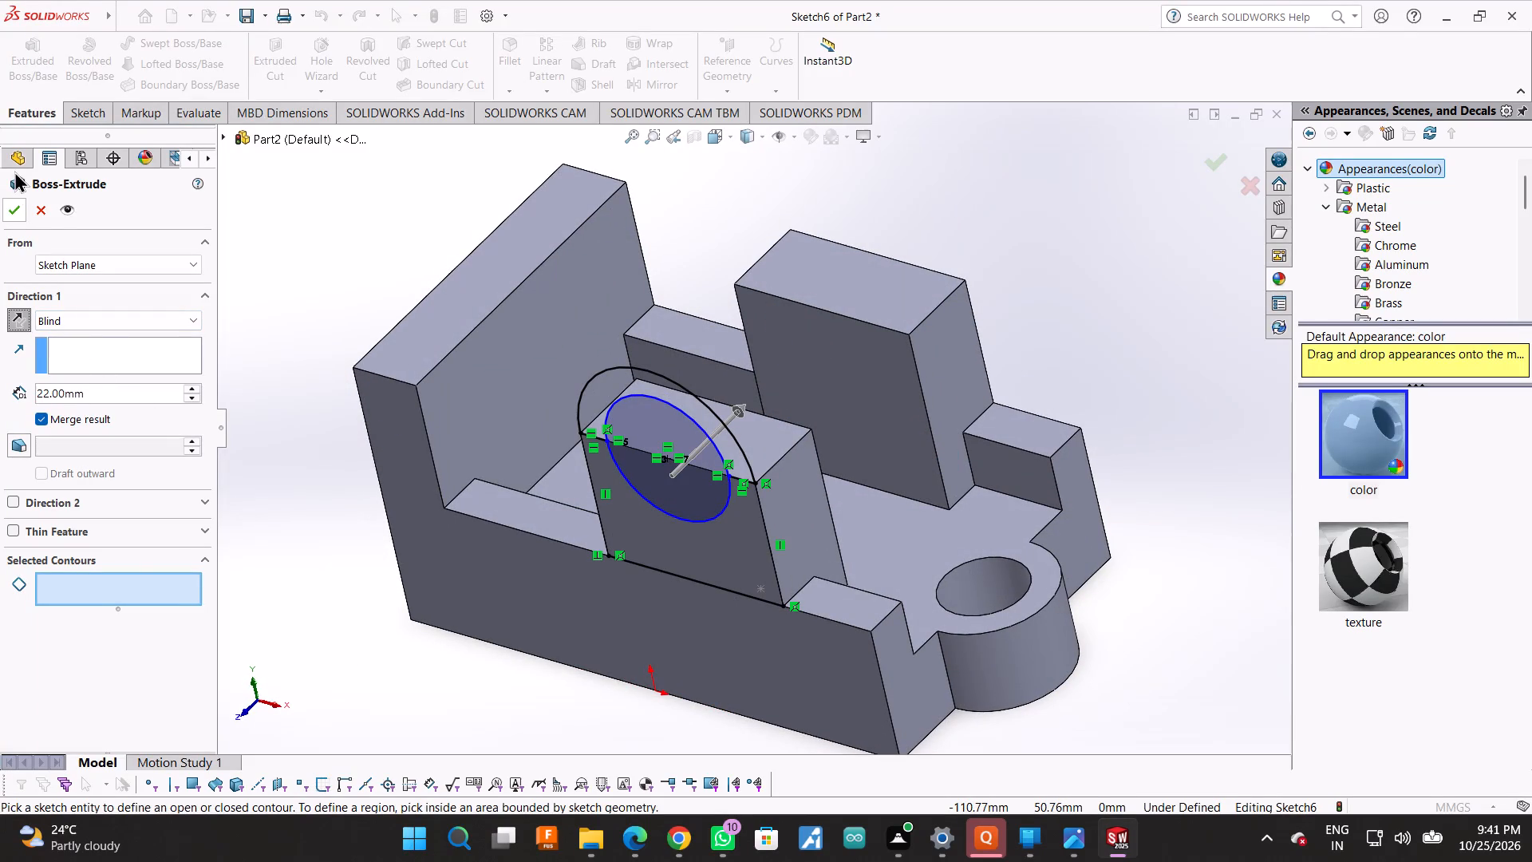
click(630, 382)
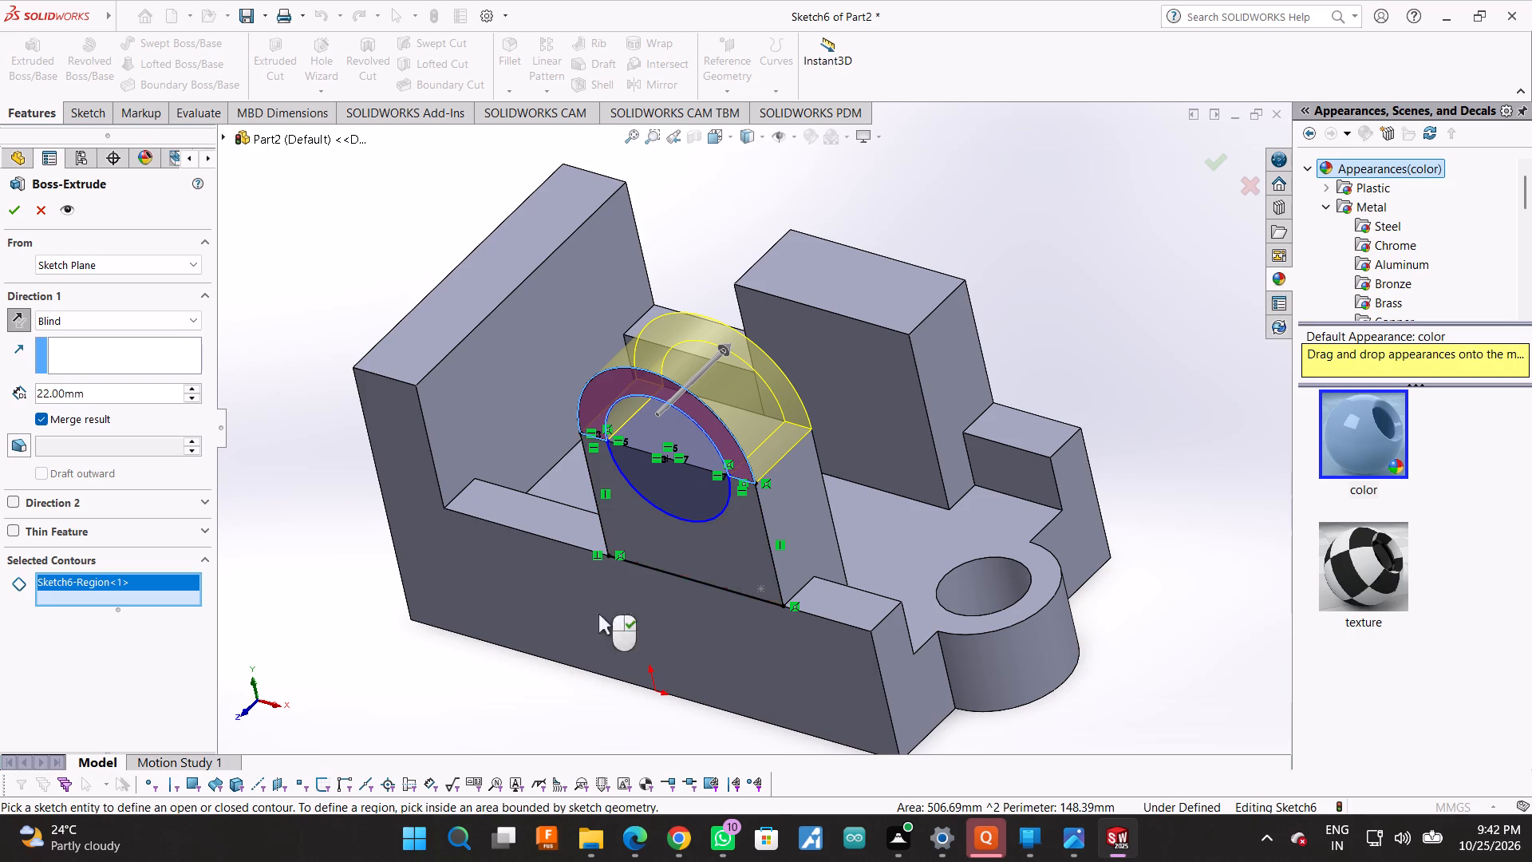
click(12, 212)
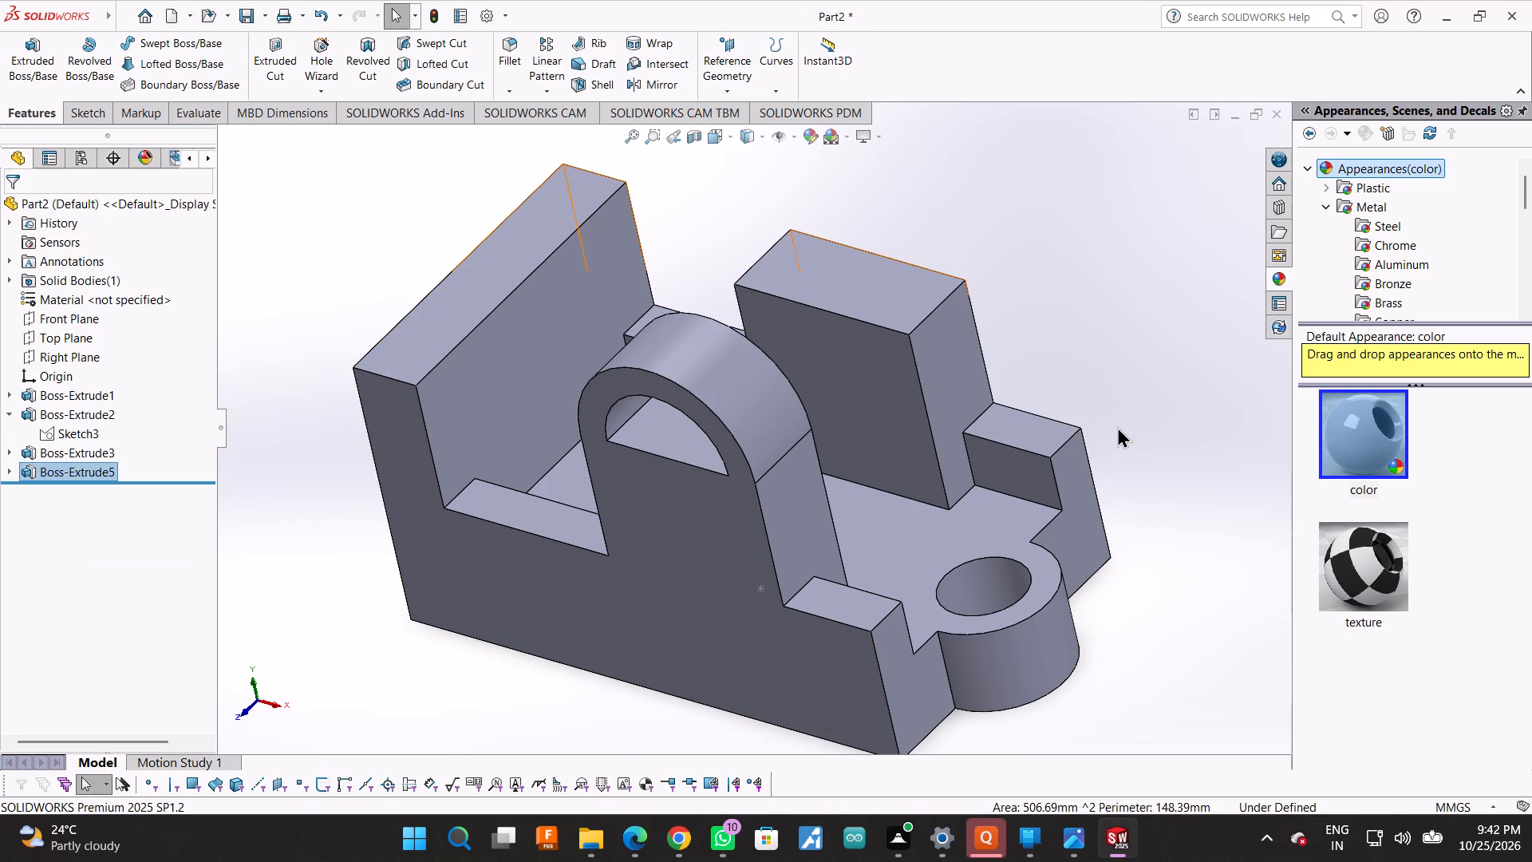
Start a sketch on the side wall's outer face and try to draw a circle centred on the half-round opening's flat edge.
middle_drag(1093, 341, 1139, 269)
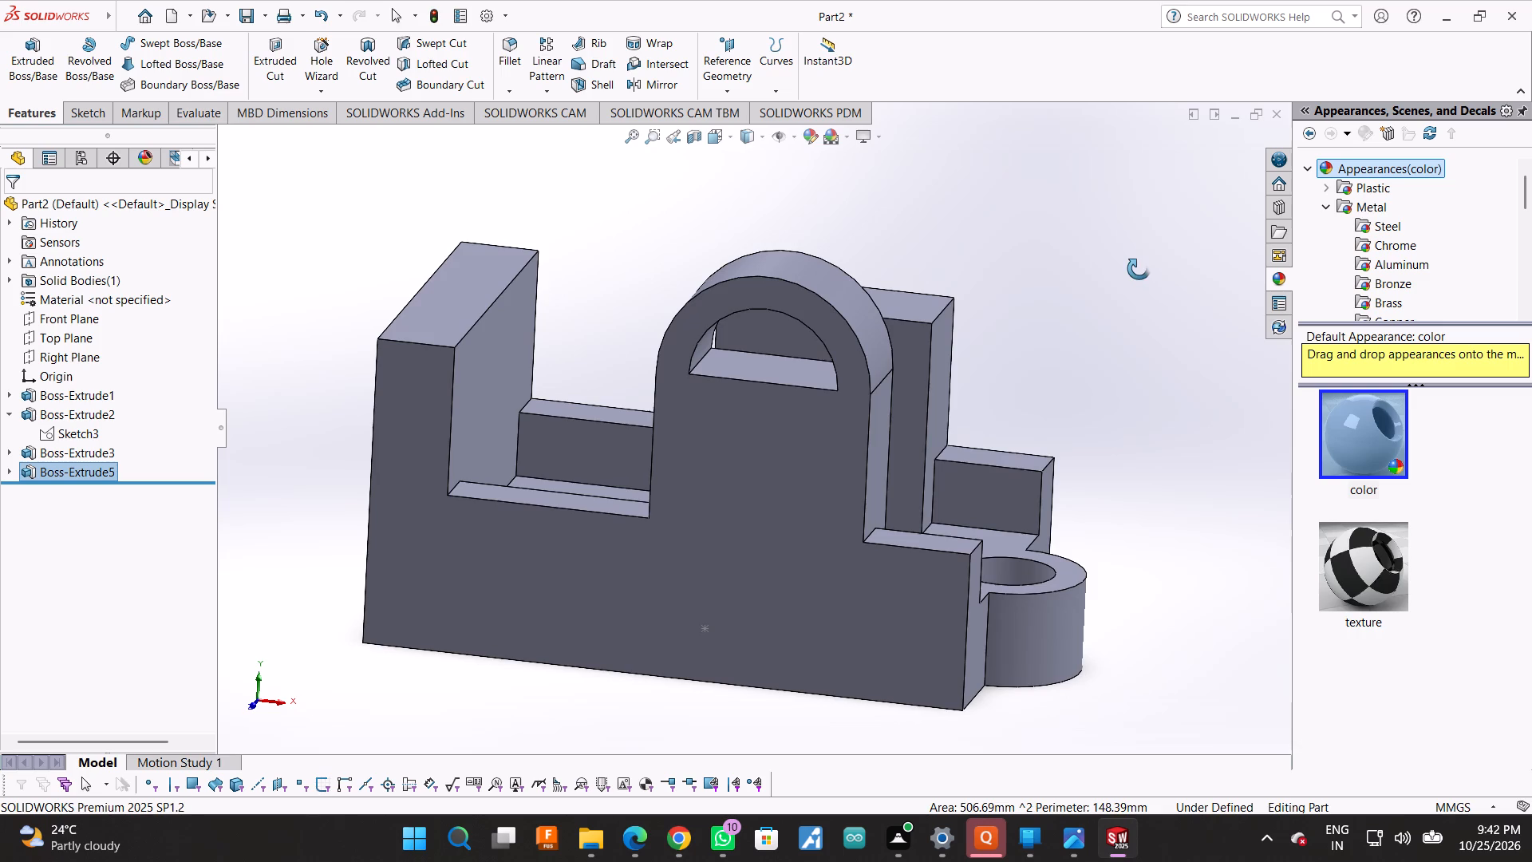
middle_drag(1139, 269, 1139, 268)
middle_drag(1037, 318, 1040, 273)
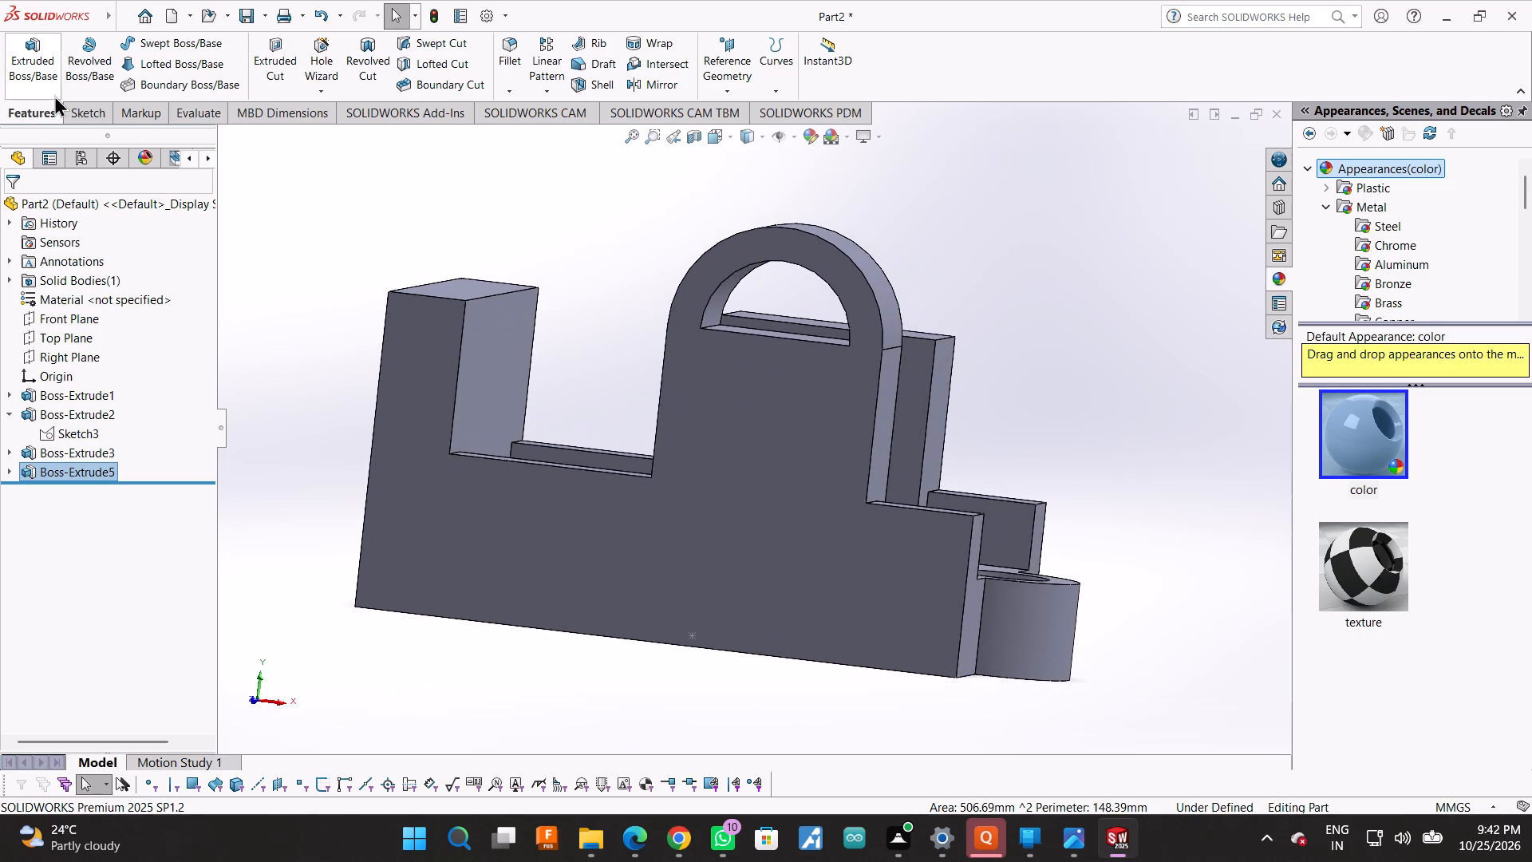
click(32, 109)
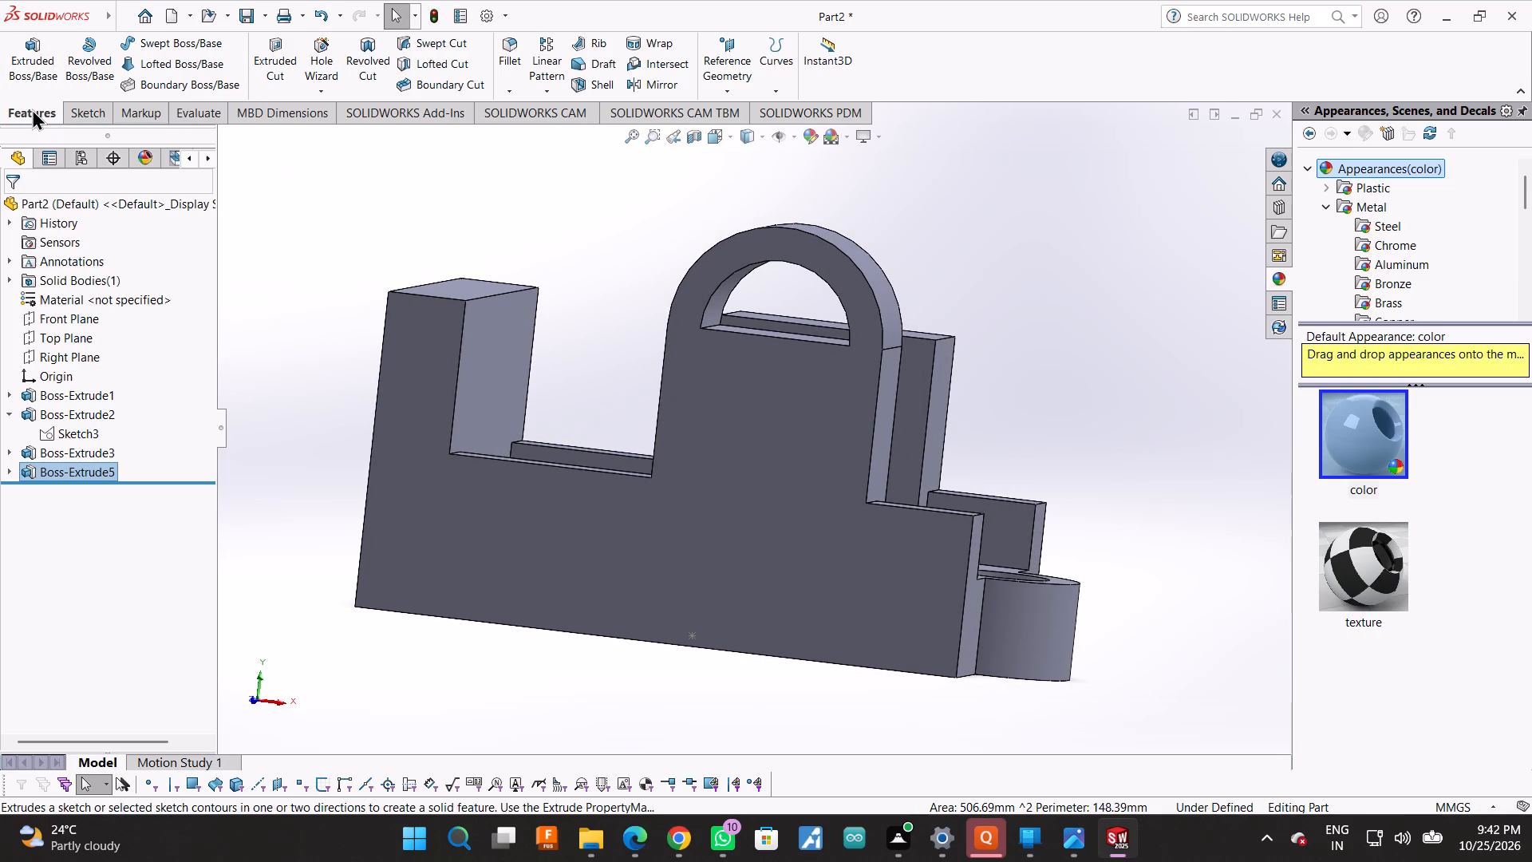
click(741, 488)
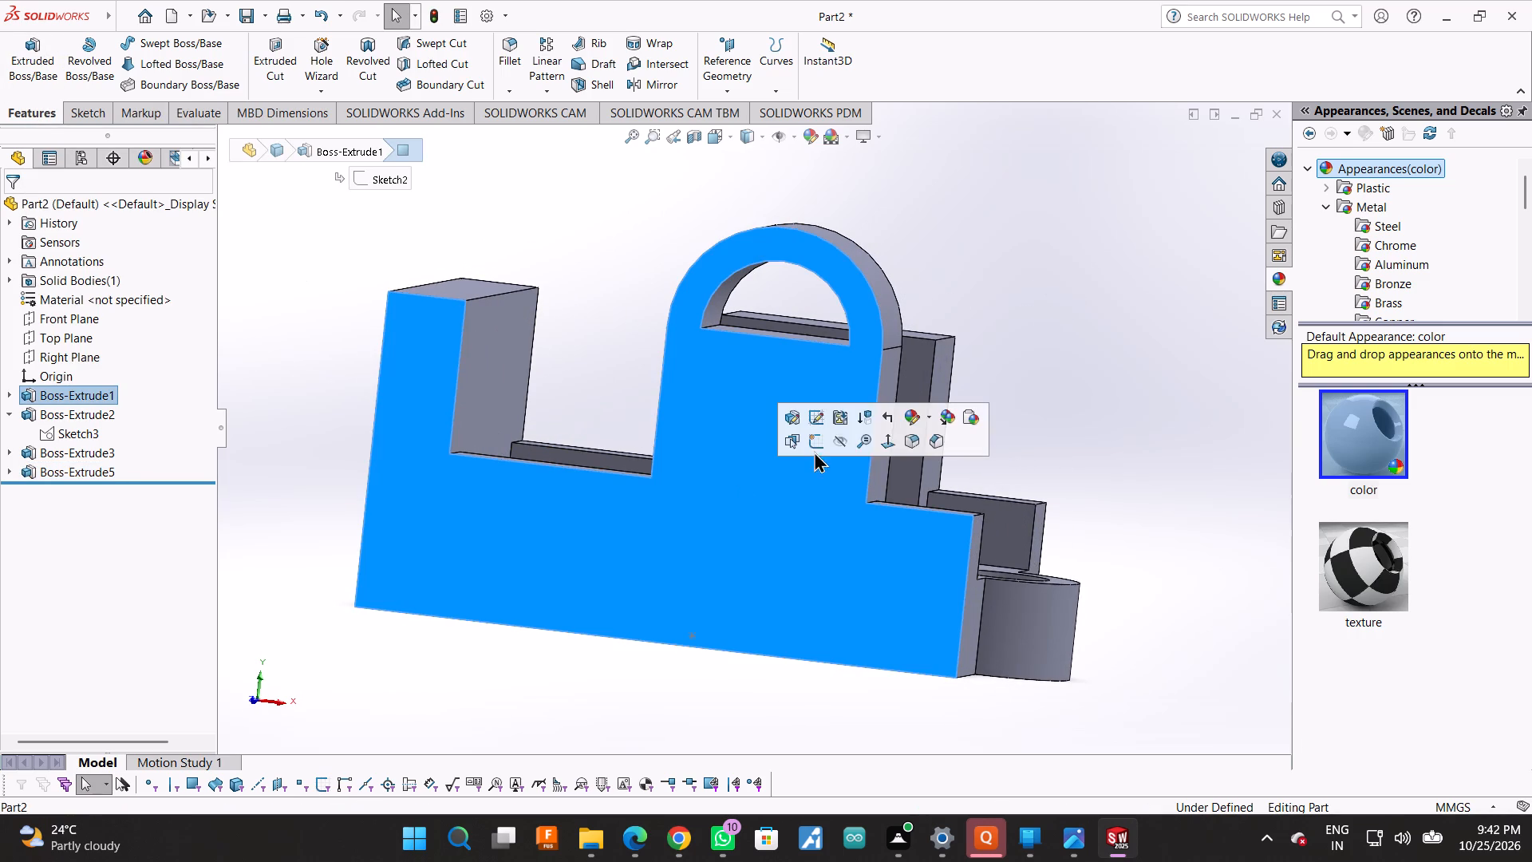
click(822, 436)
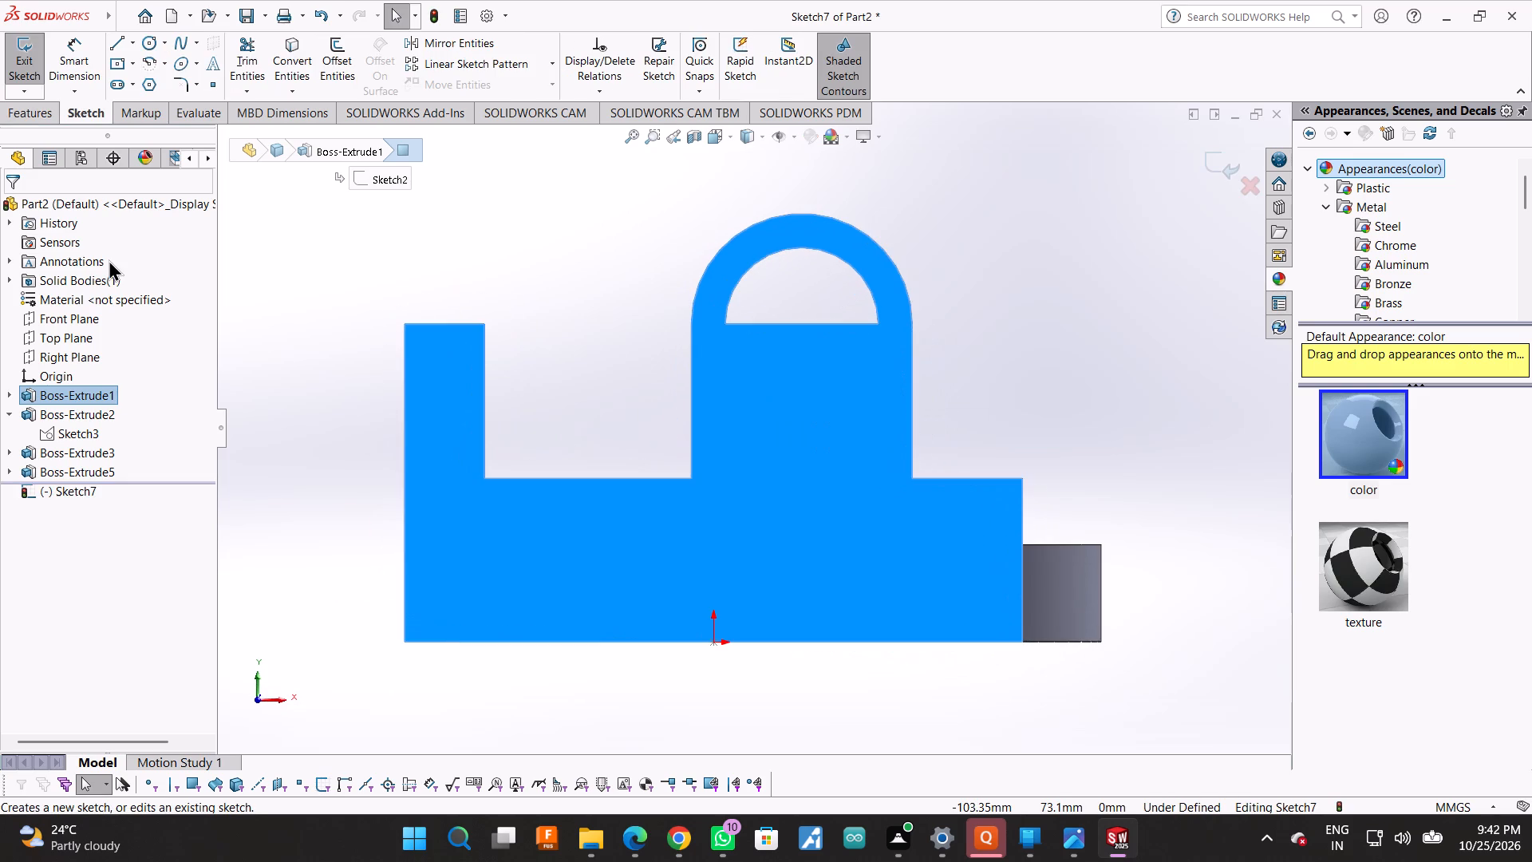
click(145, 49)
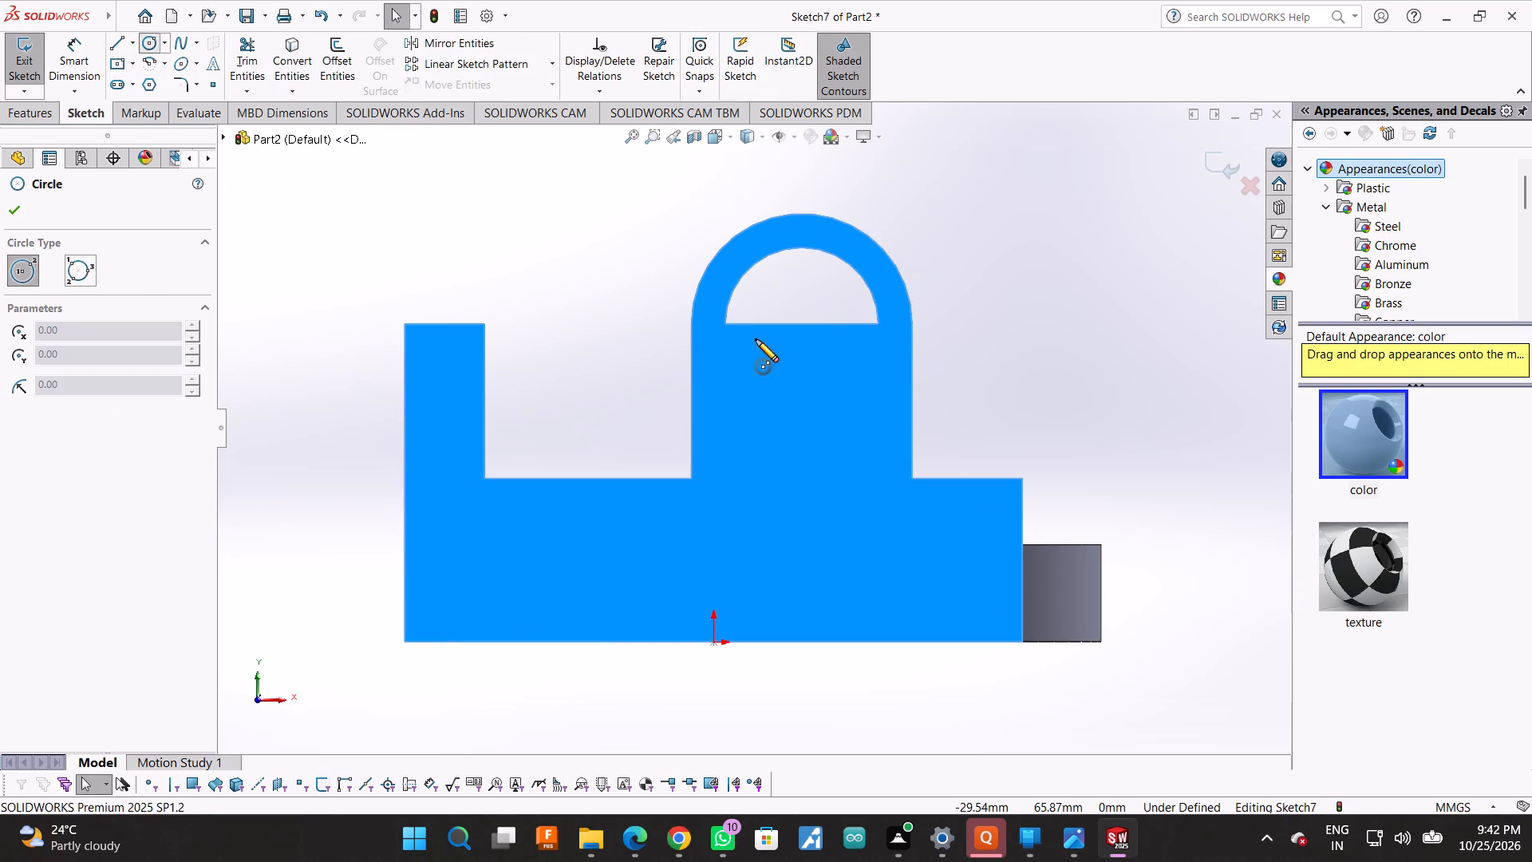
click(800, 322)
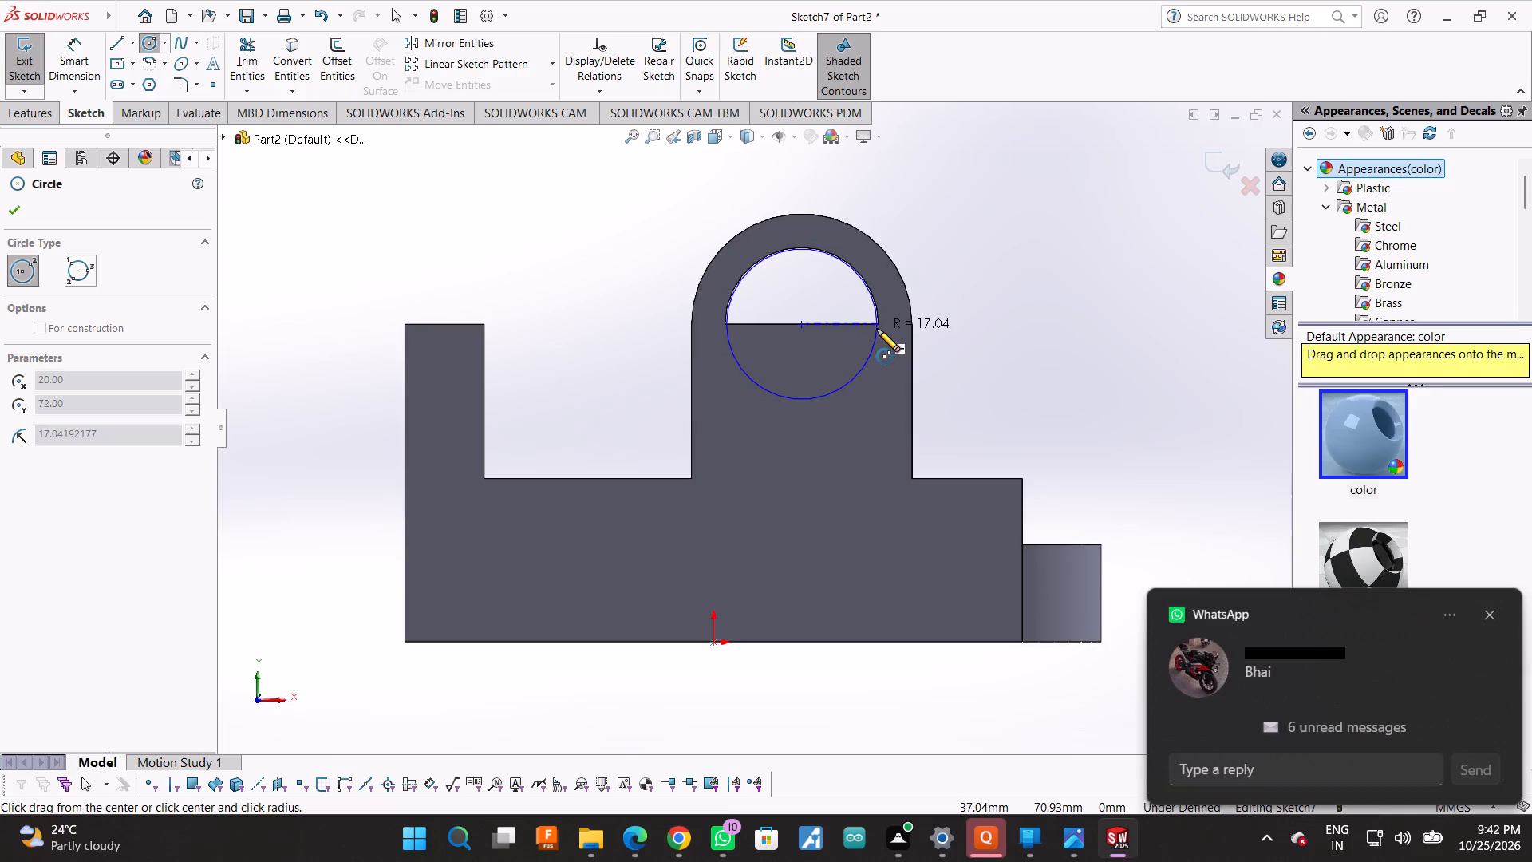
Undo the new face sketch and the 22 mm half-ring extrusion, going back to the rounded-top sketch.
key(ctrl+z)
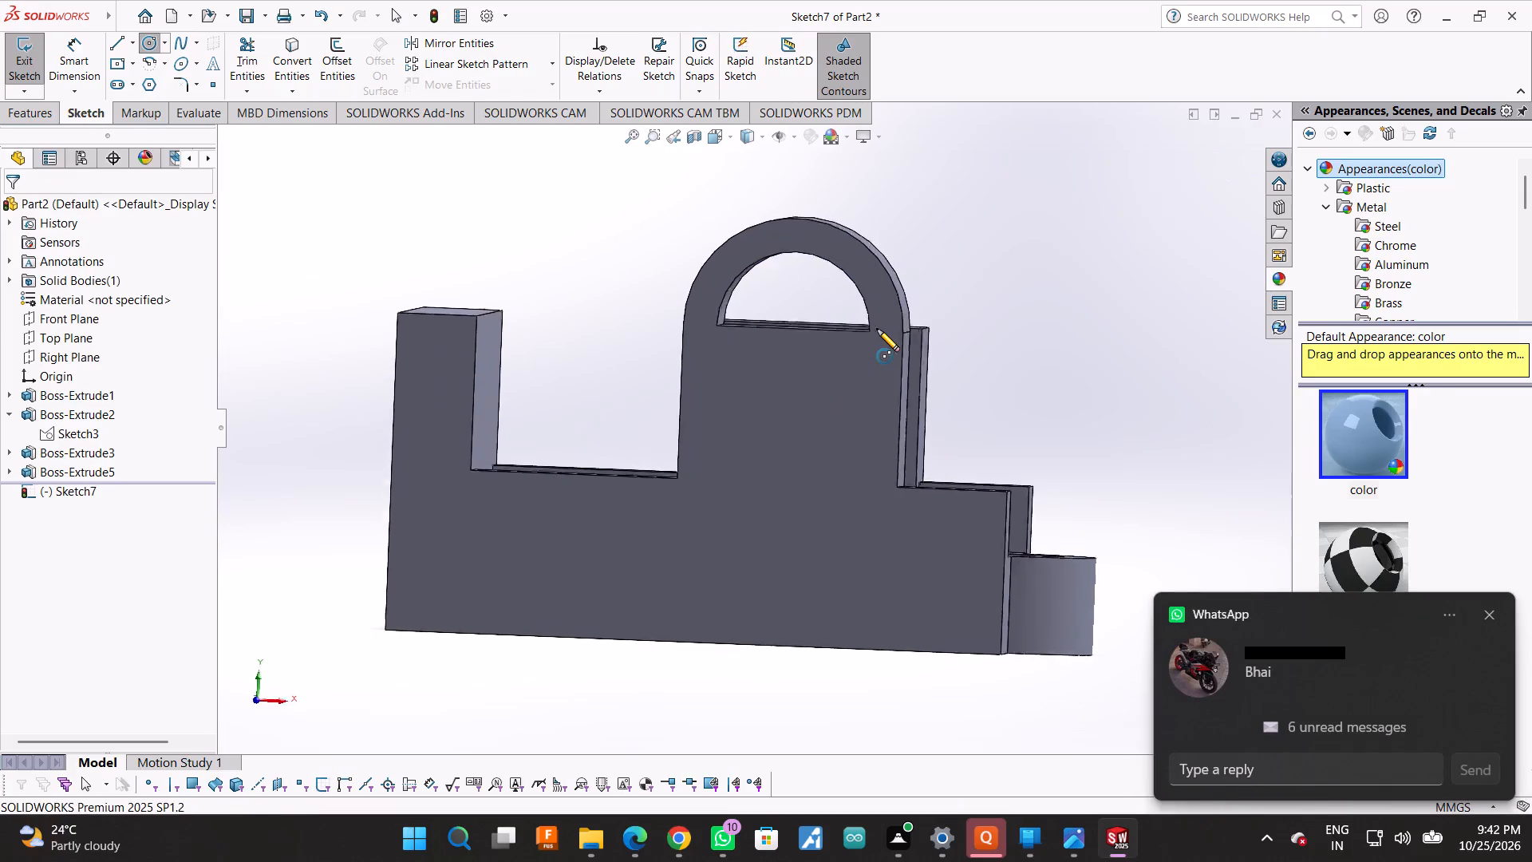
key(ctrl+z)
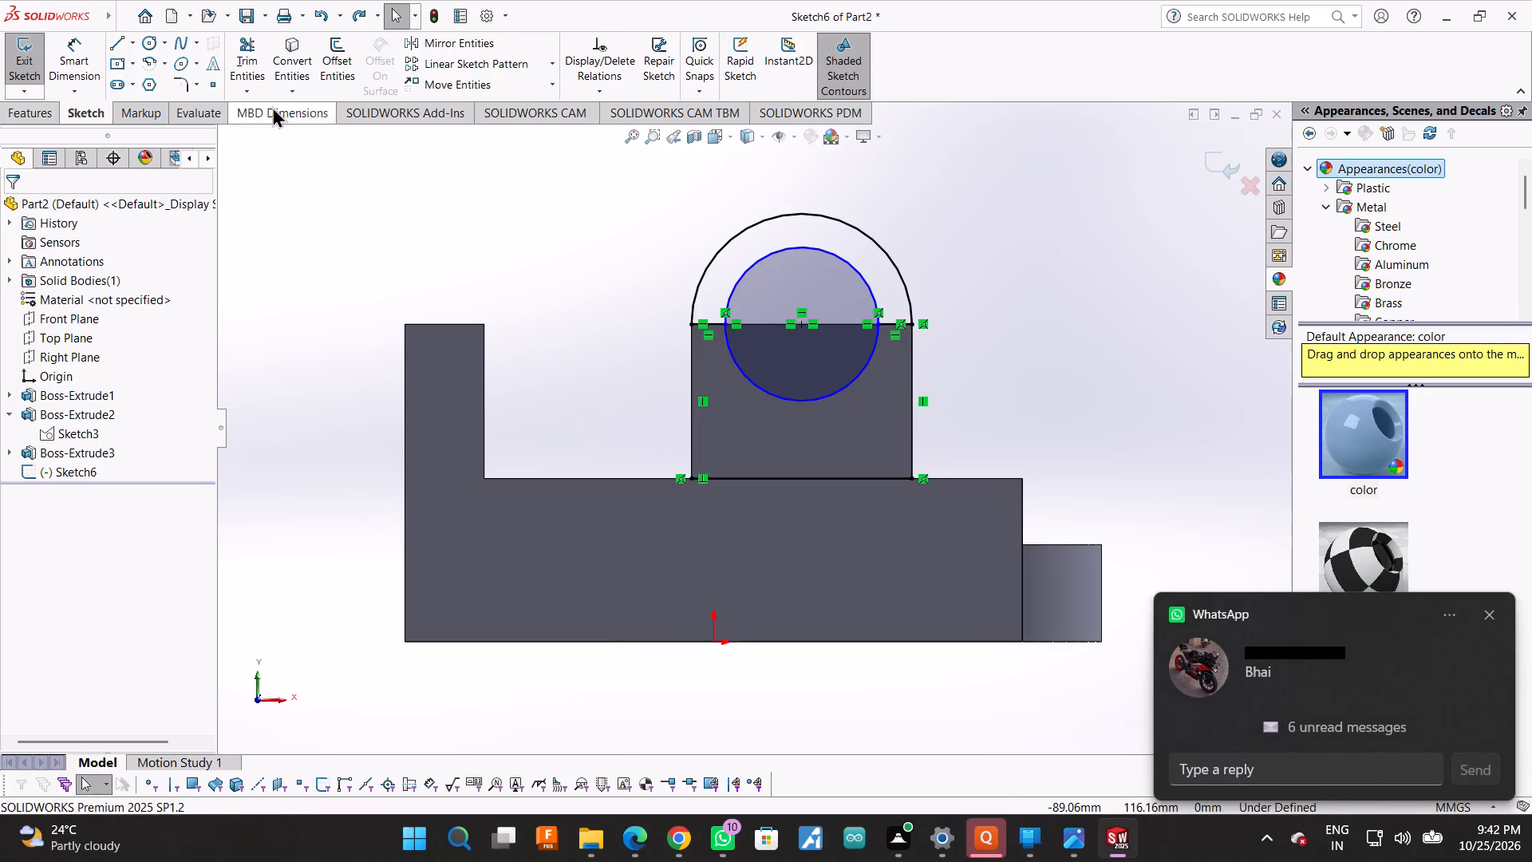
Dimension the inner circle of the rounded-top sketch to a 28 mm diameter.
click(81, 44)
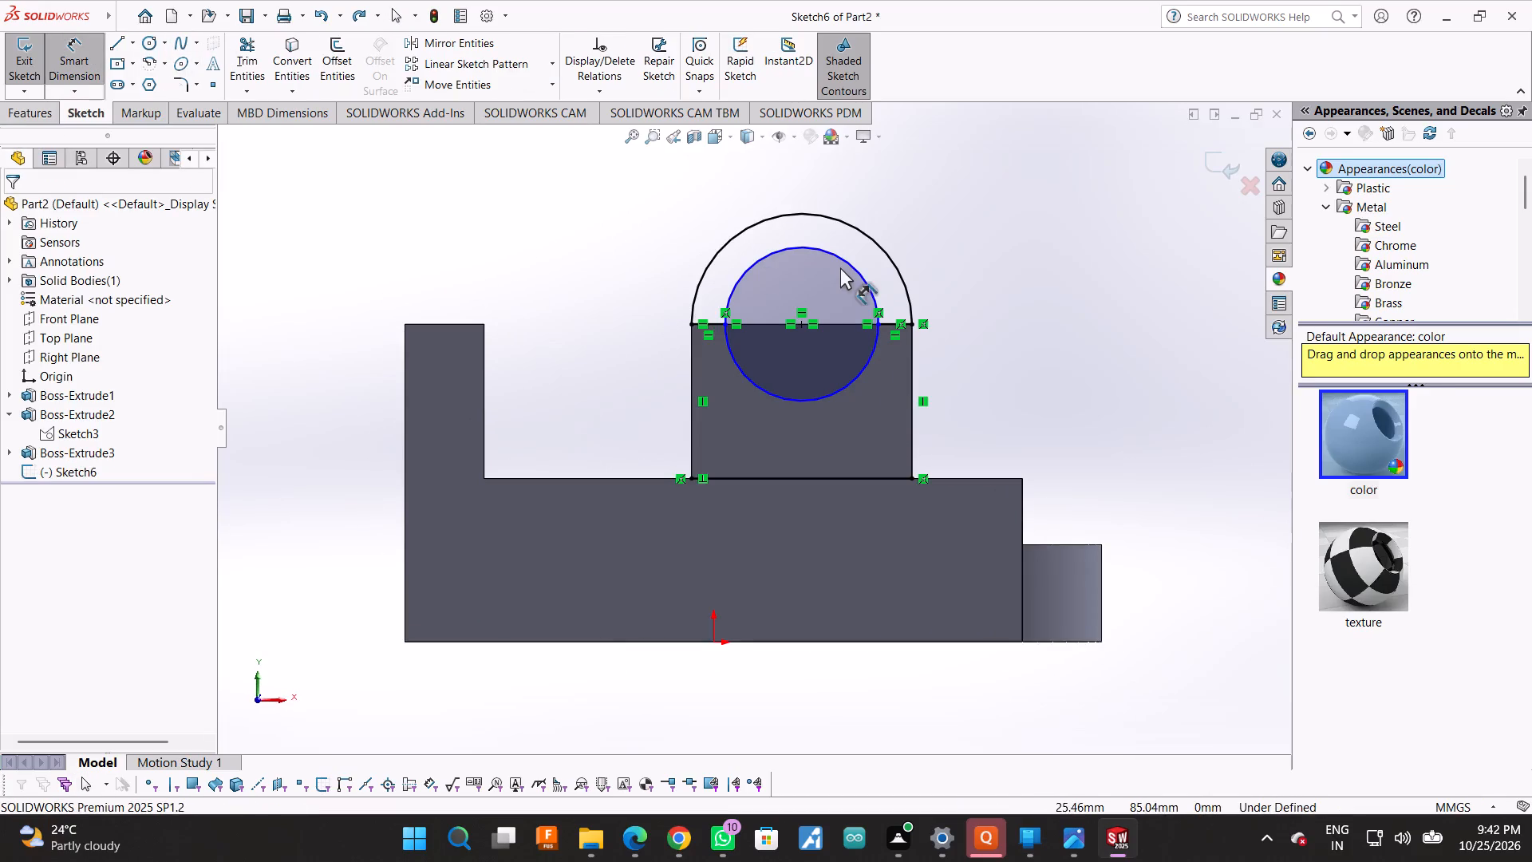
click(850, 267)
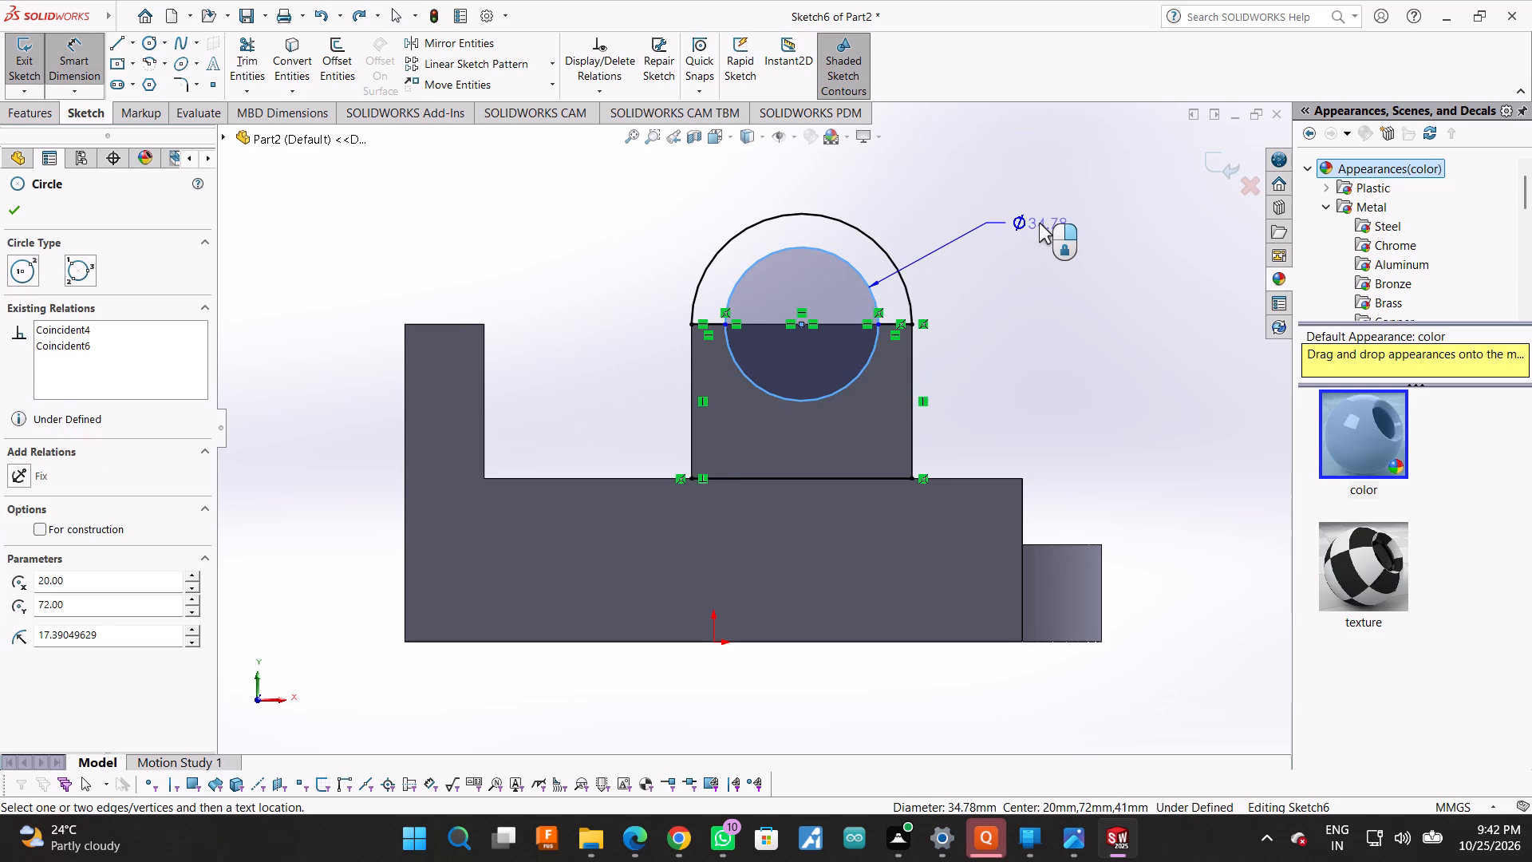
click(1039, 223)
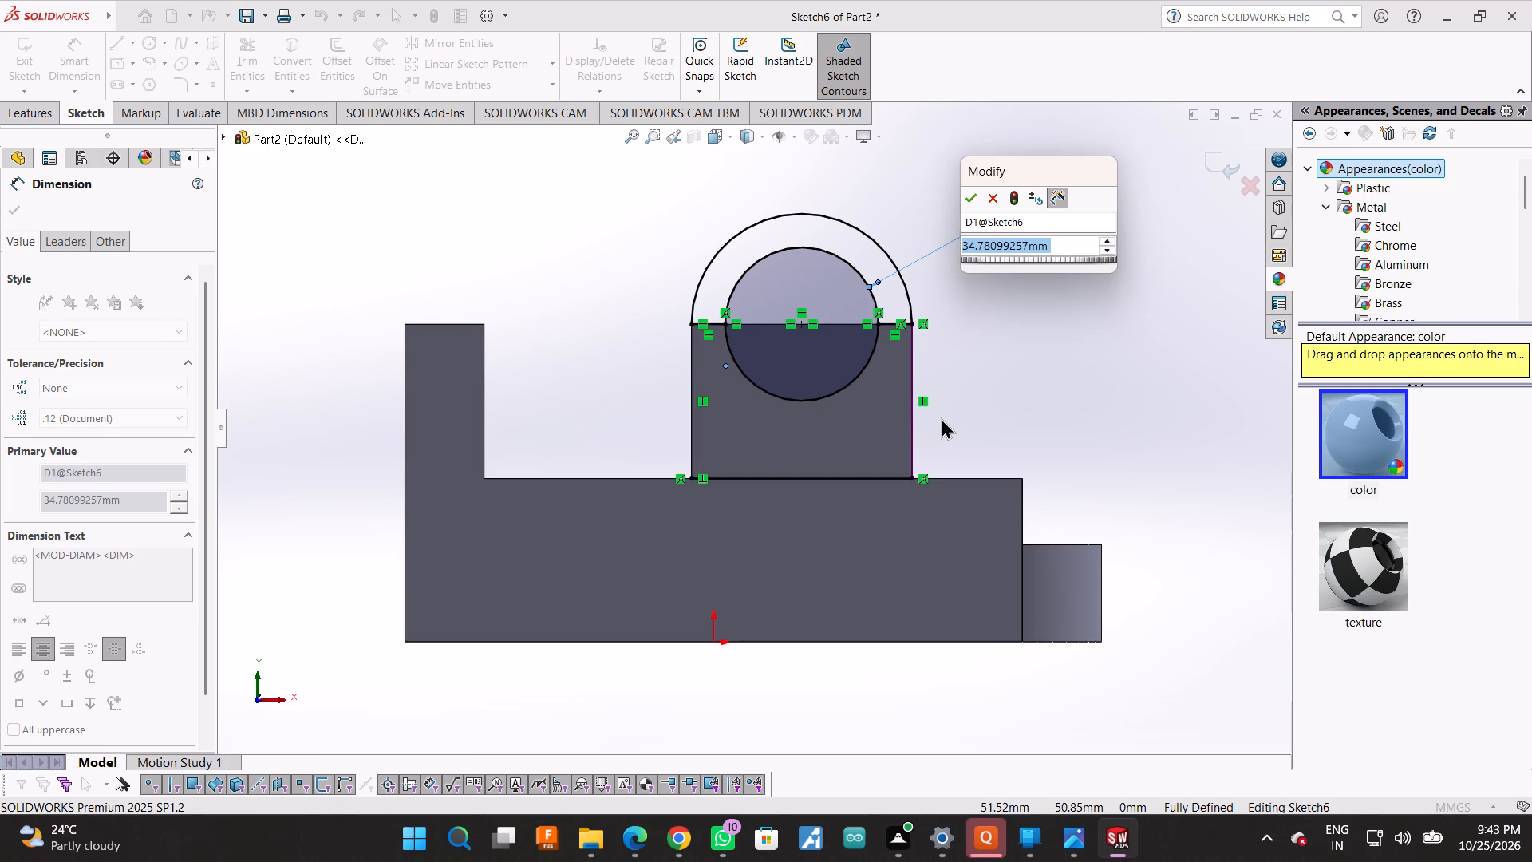
text(28)
key(Return)
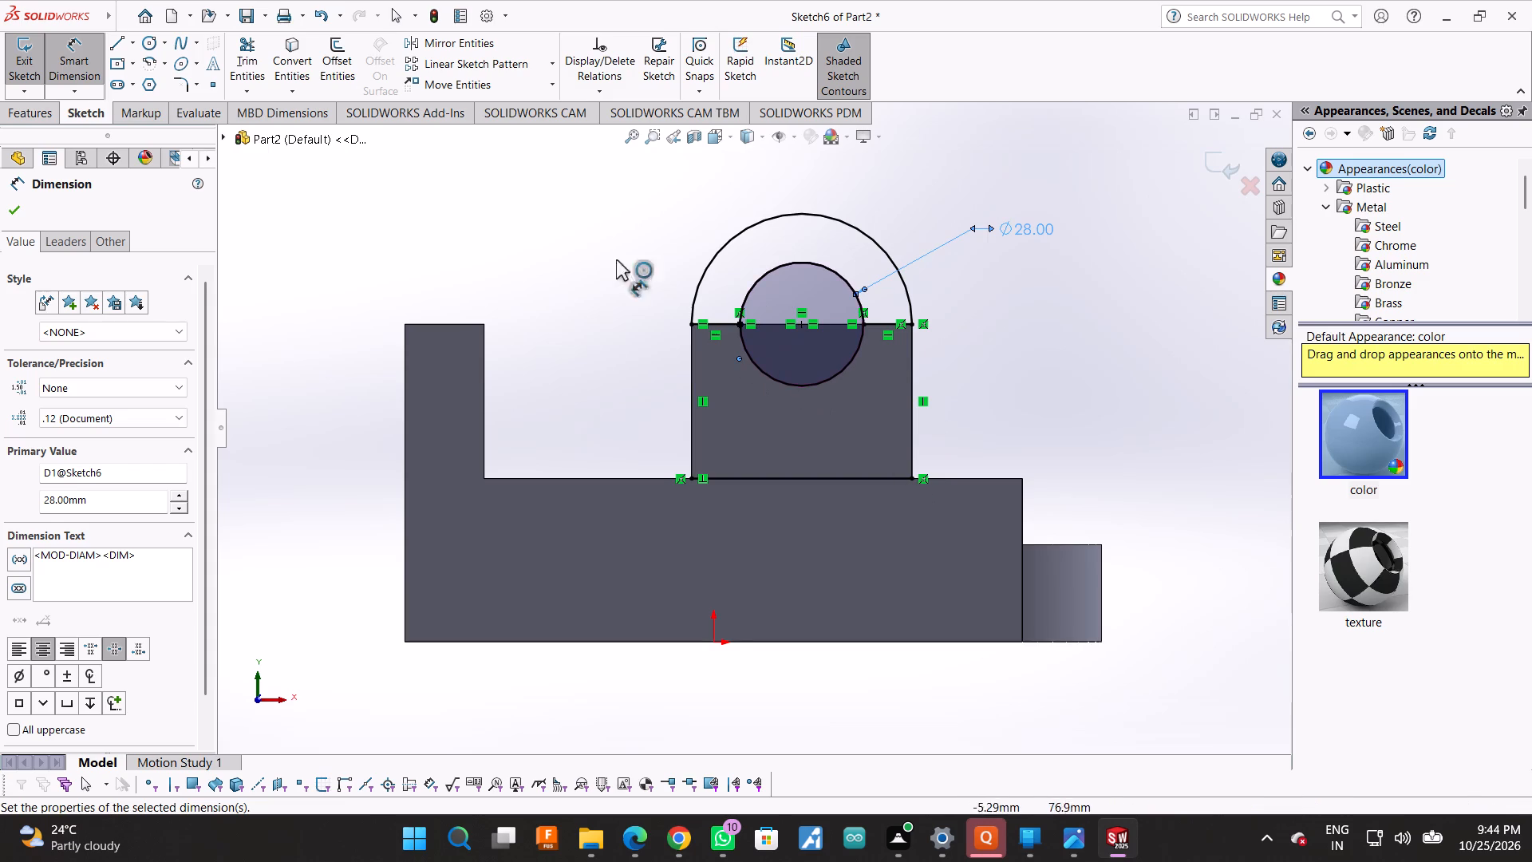
Sketch two vertical 35 mm lines down the side wall's edges, one from each end of the outer arc.
click(113, 41)
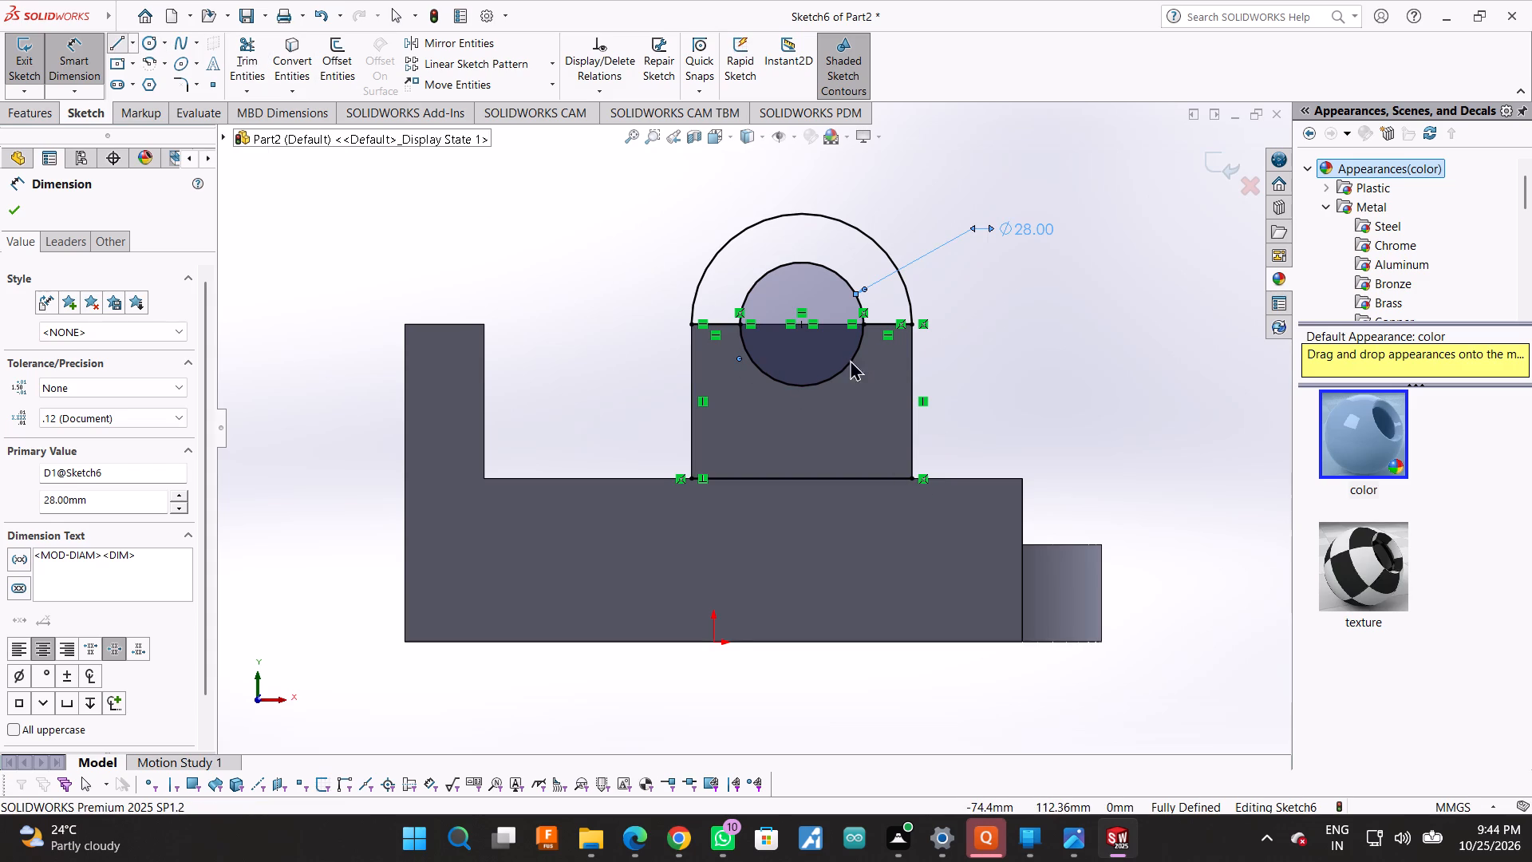
click(693, 327)
click(692, 482)
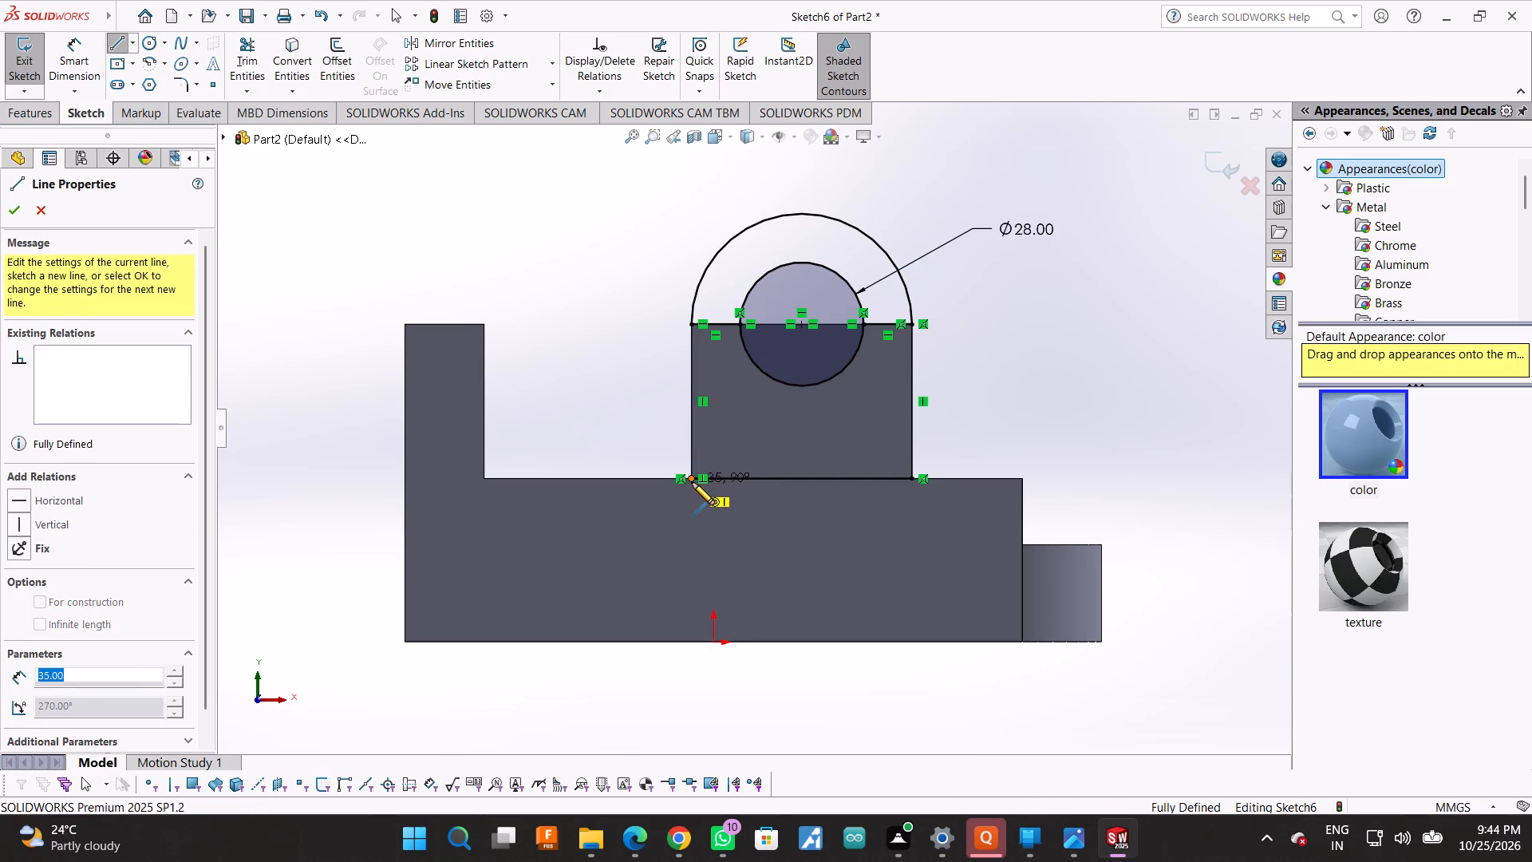
click(912, 323)
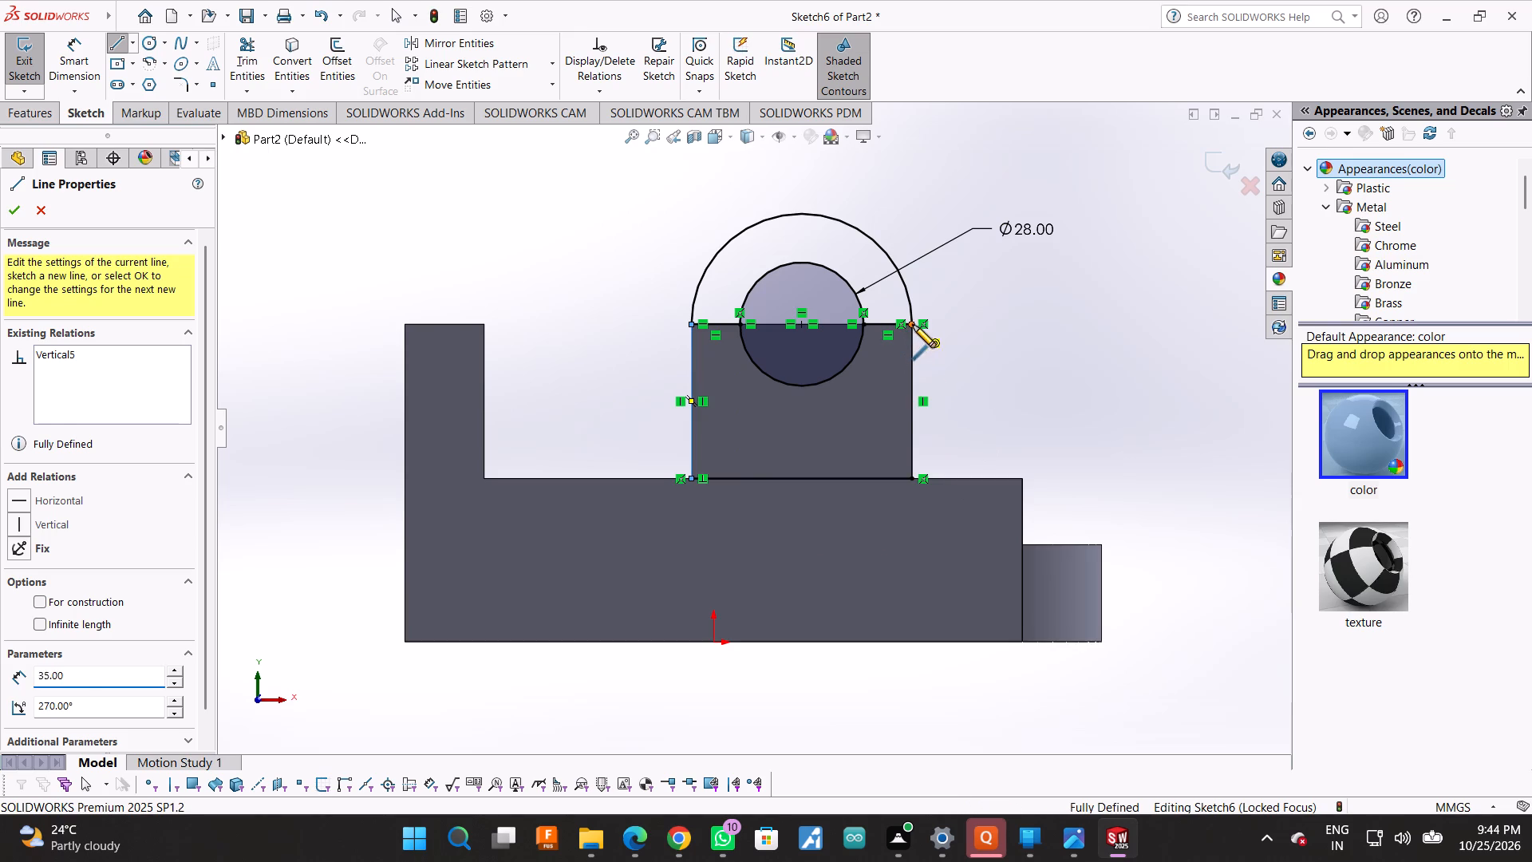
click(914, 476)
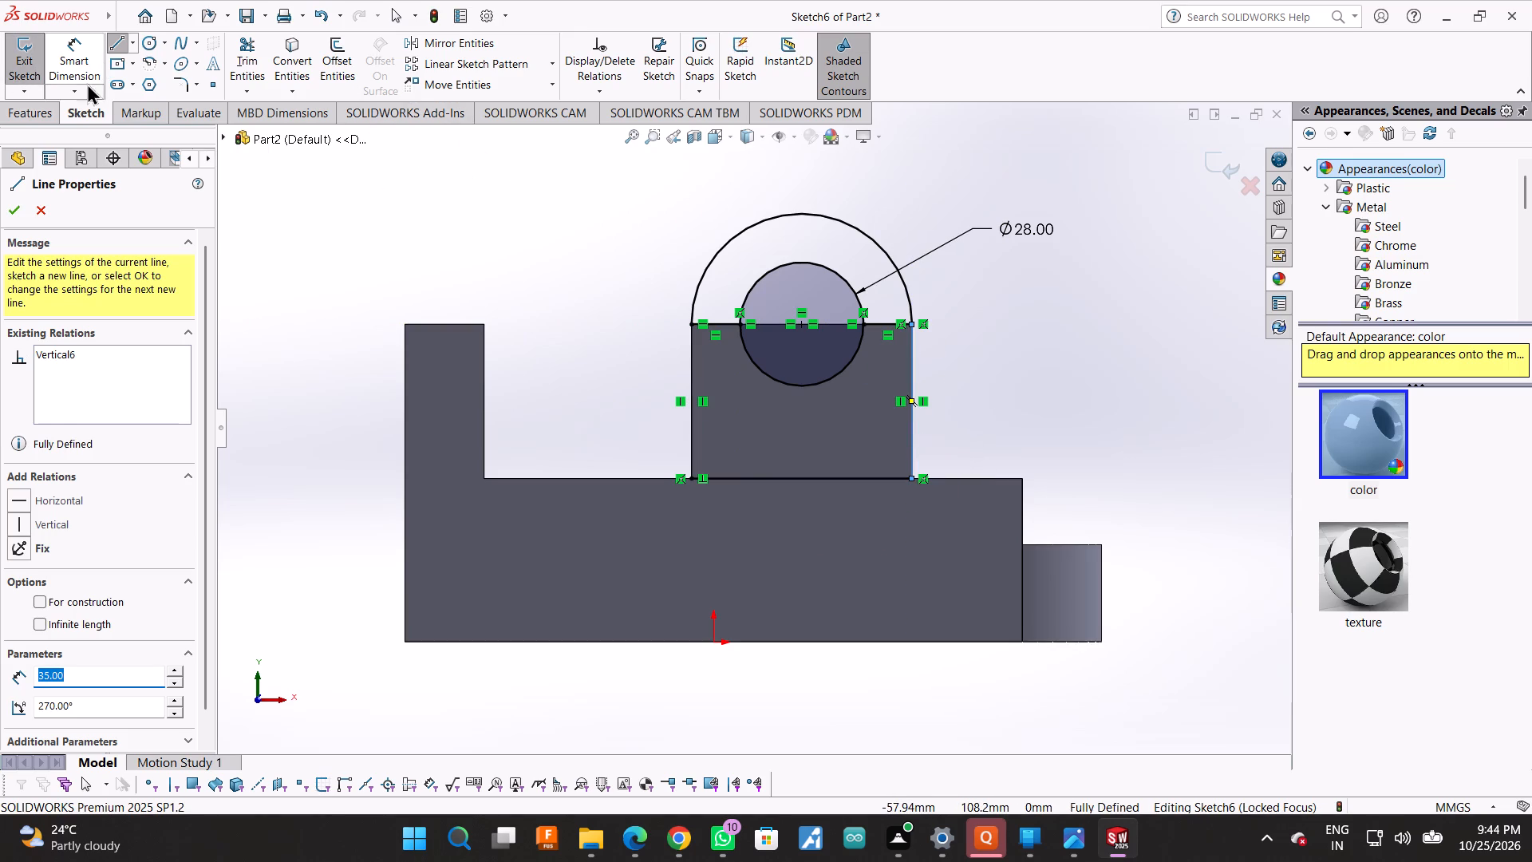
click(13, 212)
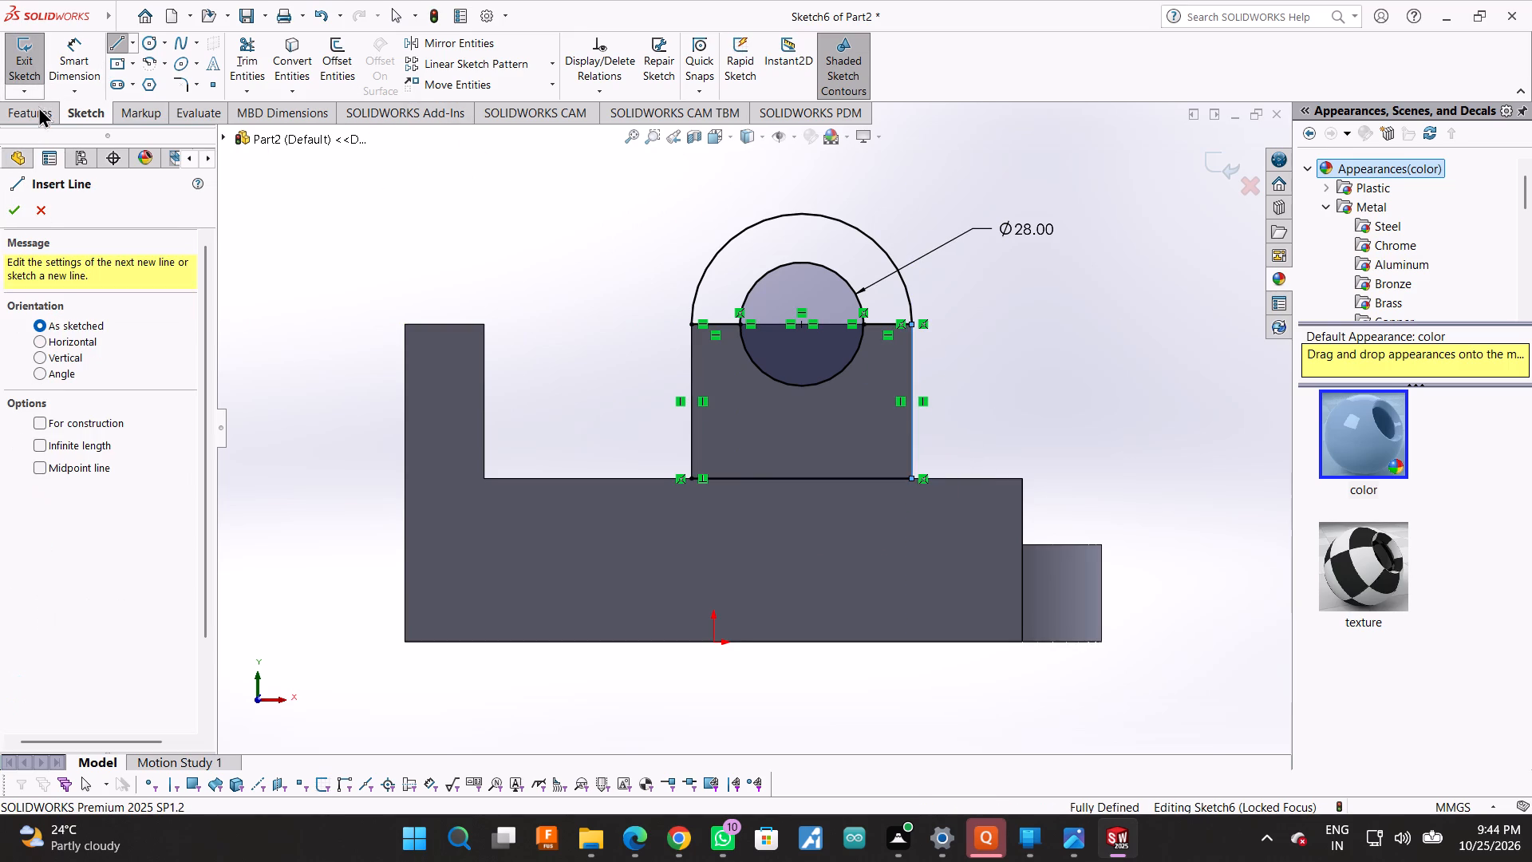
click(11, 199)
Extrude the half-ring region between the outer arc and the 28 mm circle 22 mm in the reversed direction.
click(20, 118)
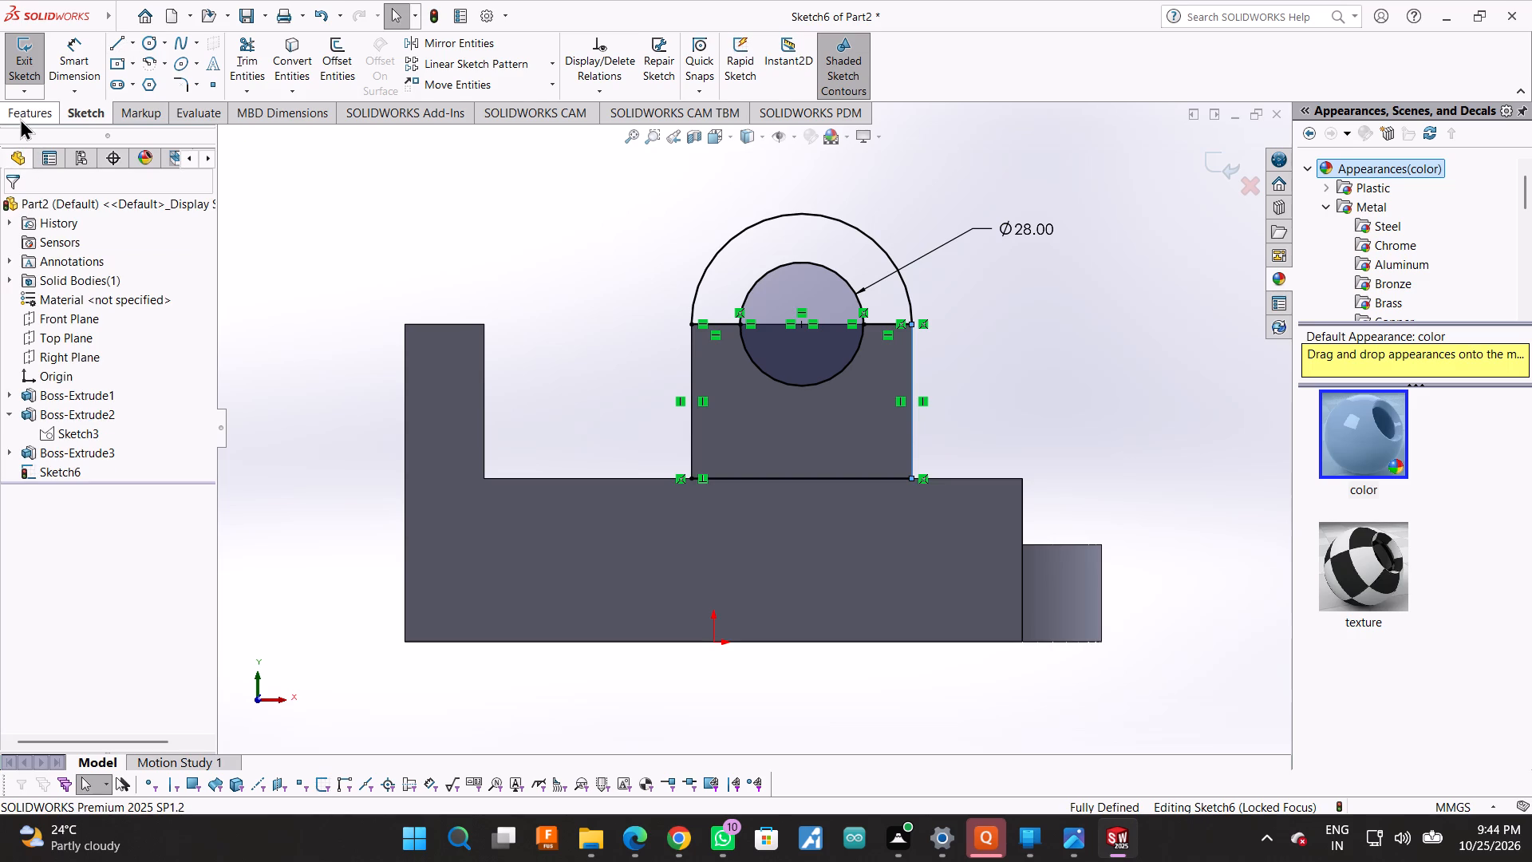
click(29, 62)
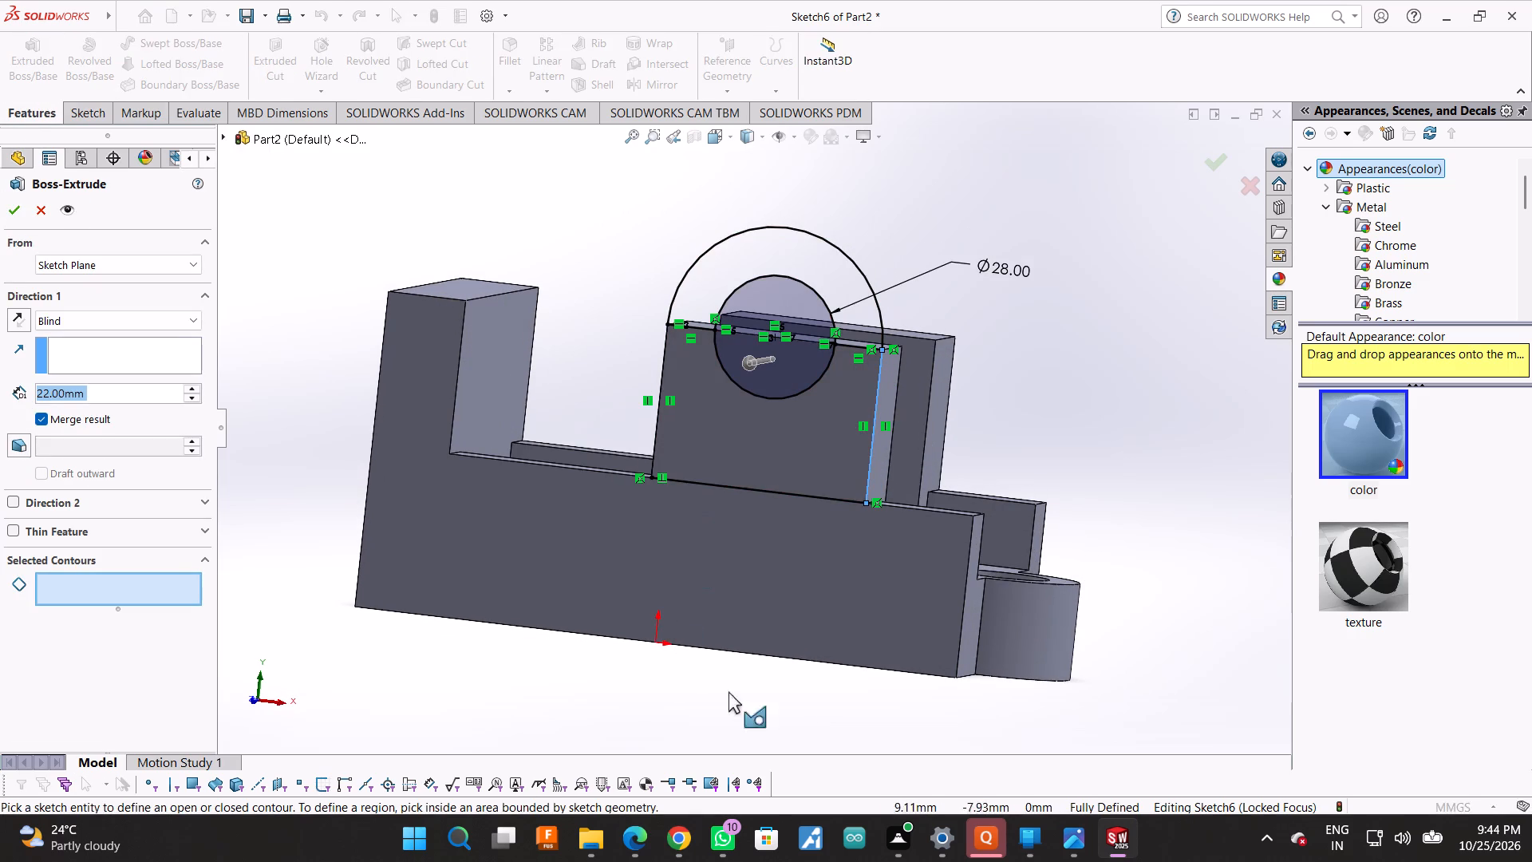
click(811, 257)
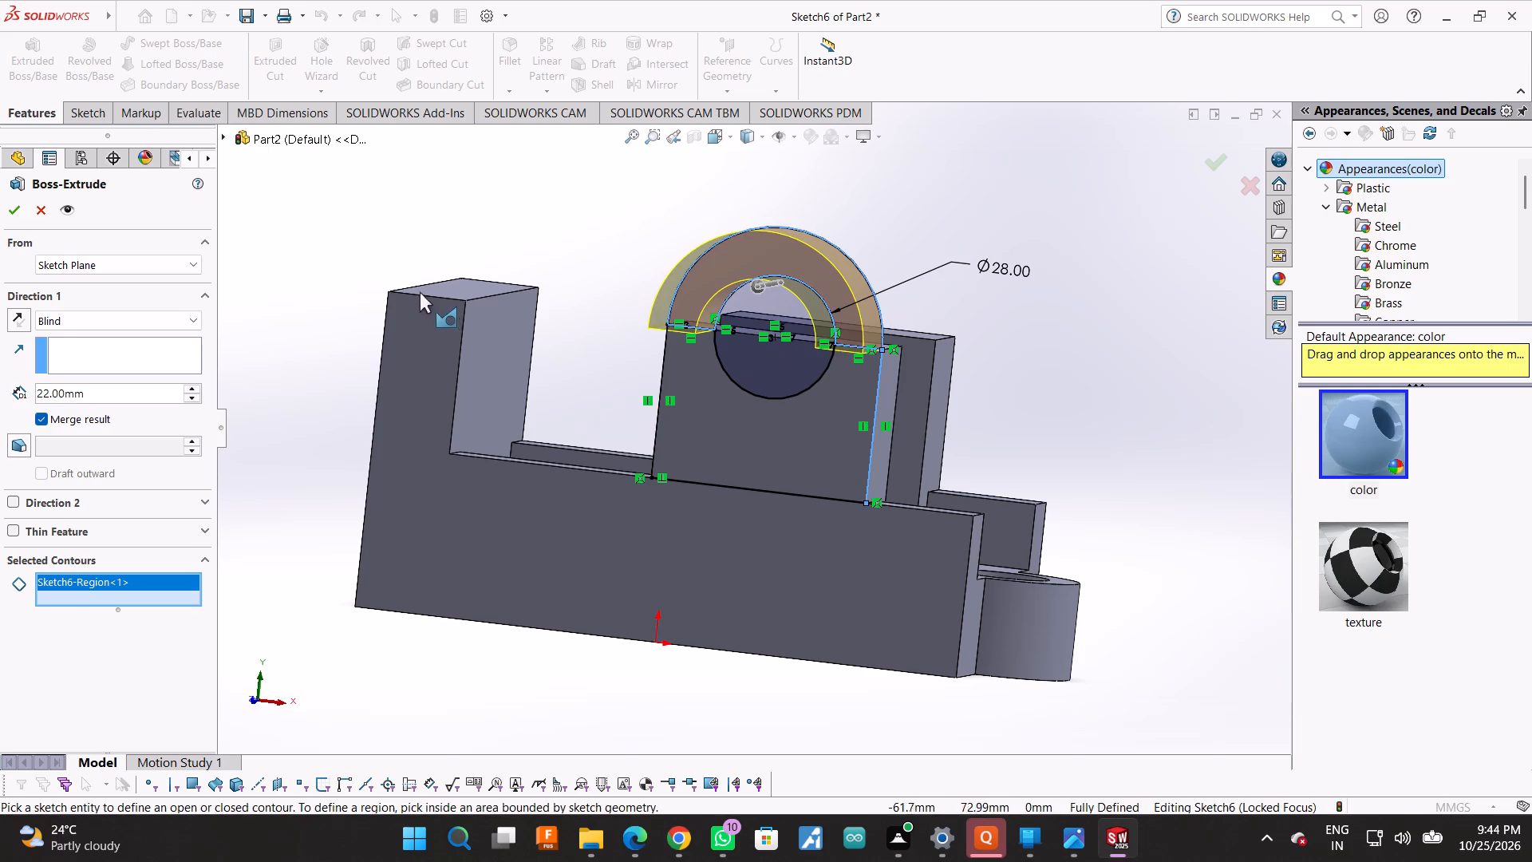
click(18, 313)
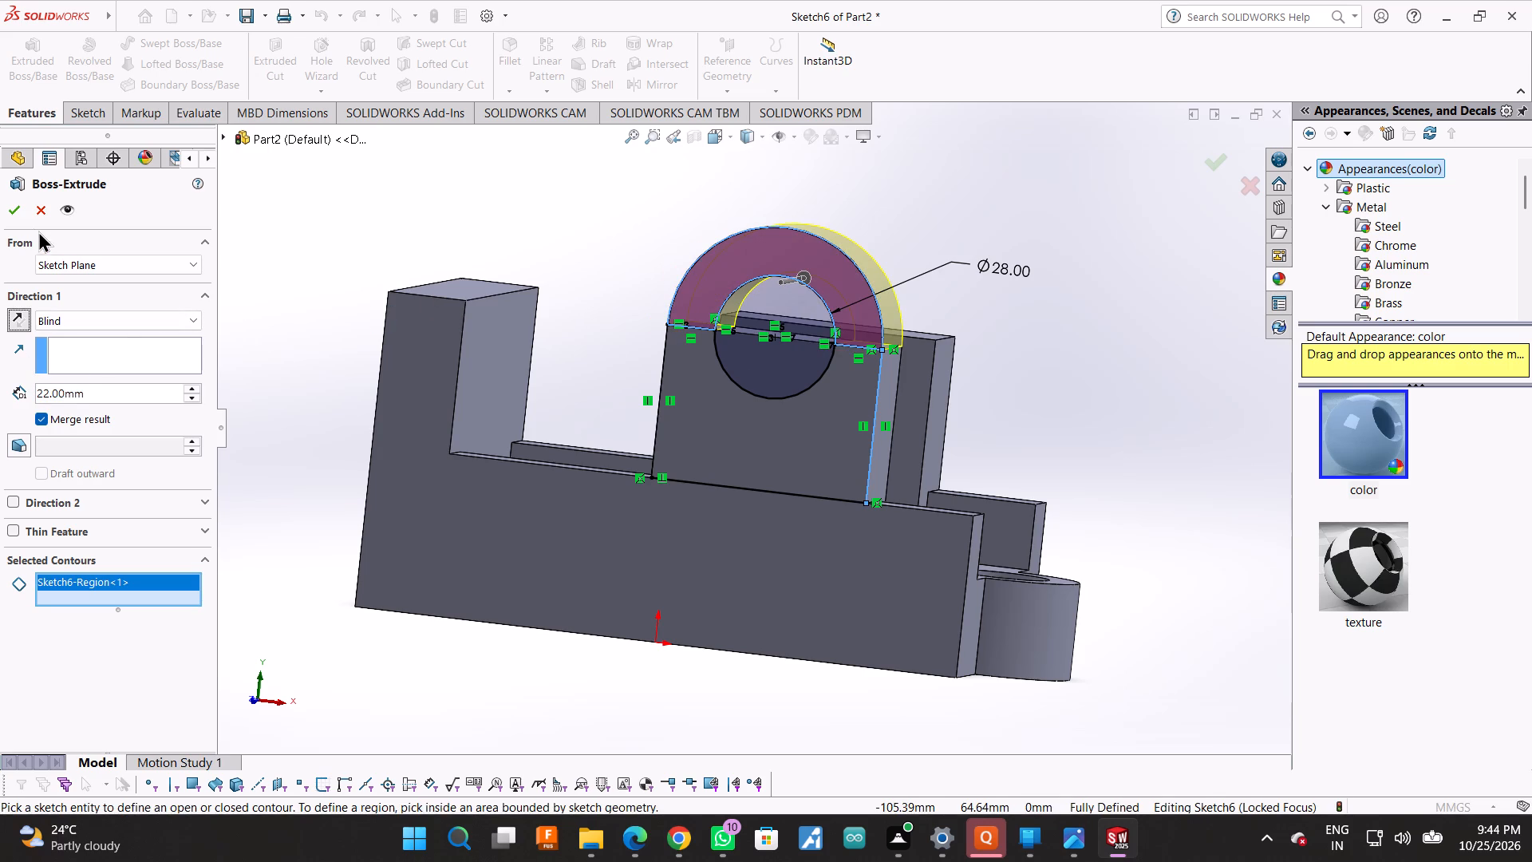
click(15, 215)
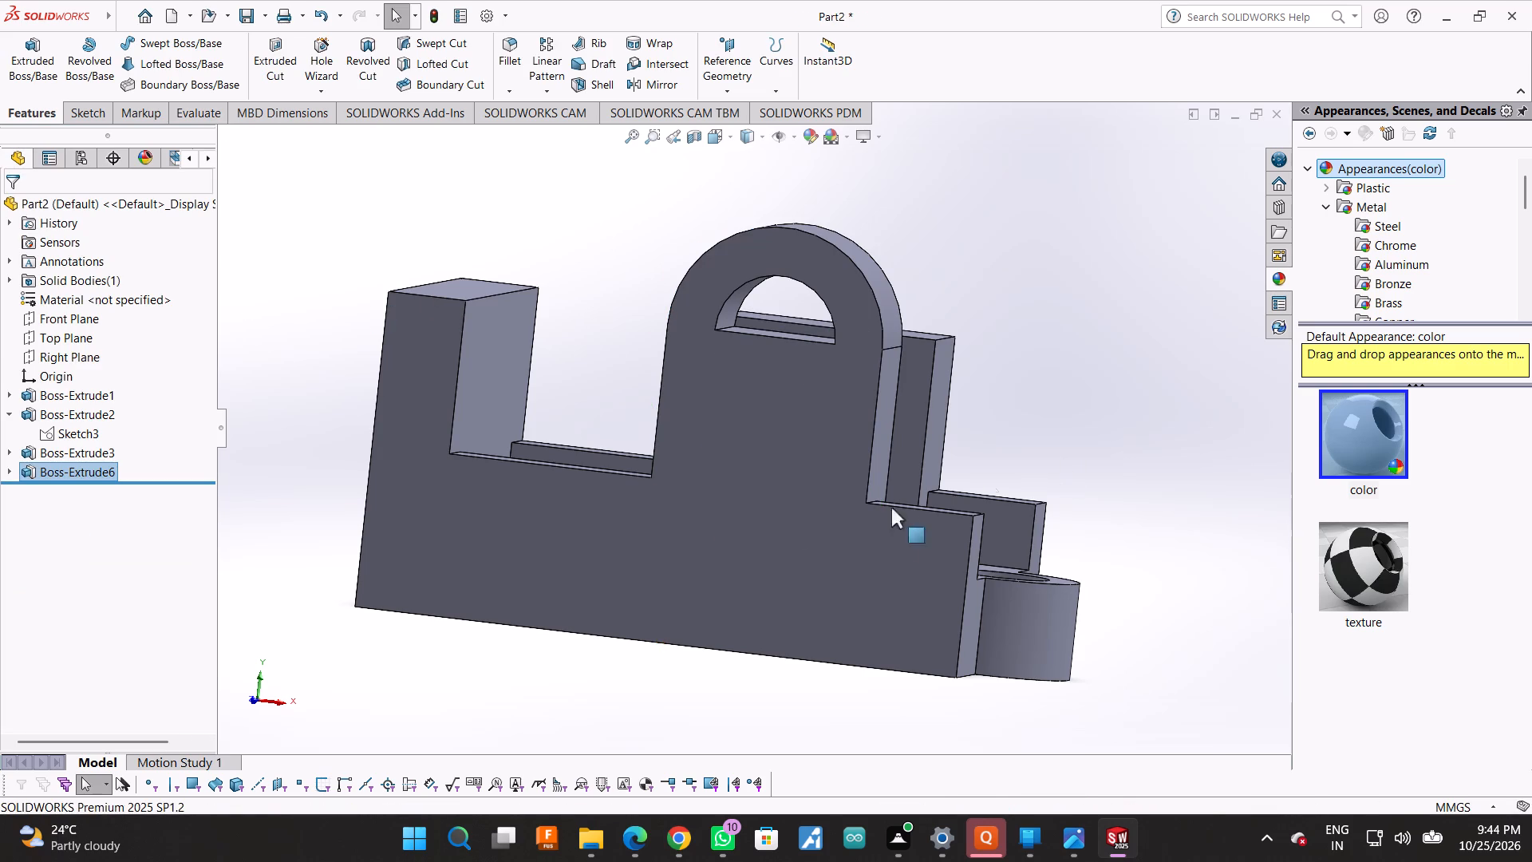
Sketch a 14 mm radius circle on the side wall's outer face, centred on the half-round opening's flat edge and matching its arc.
click(759, 555)
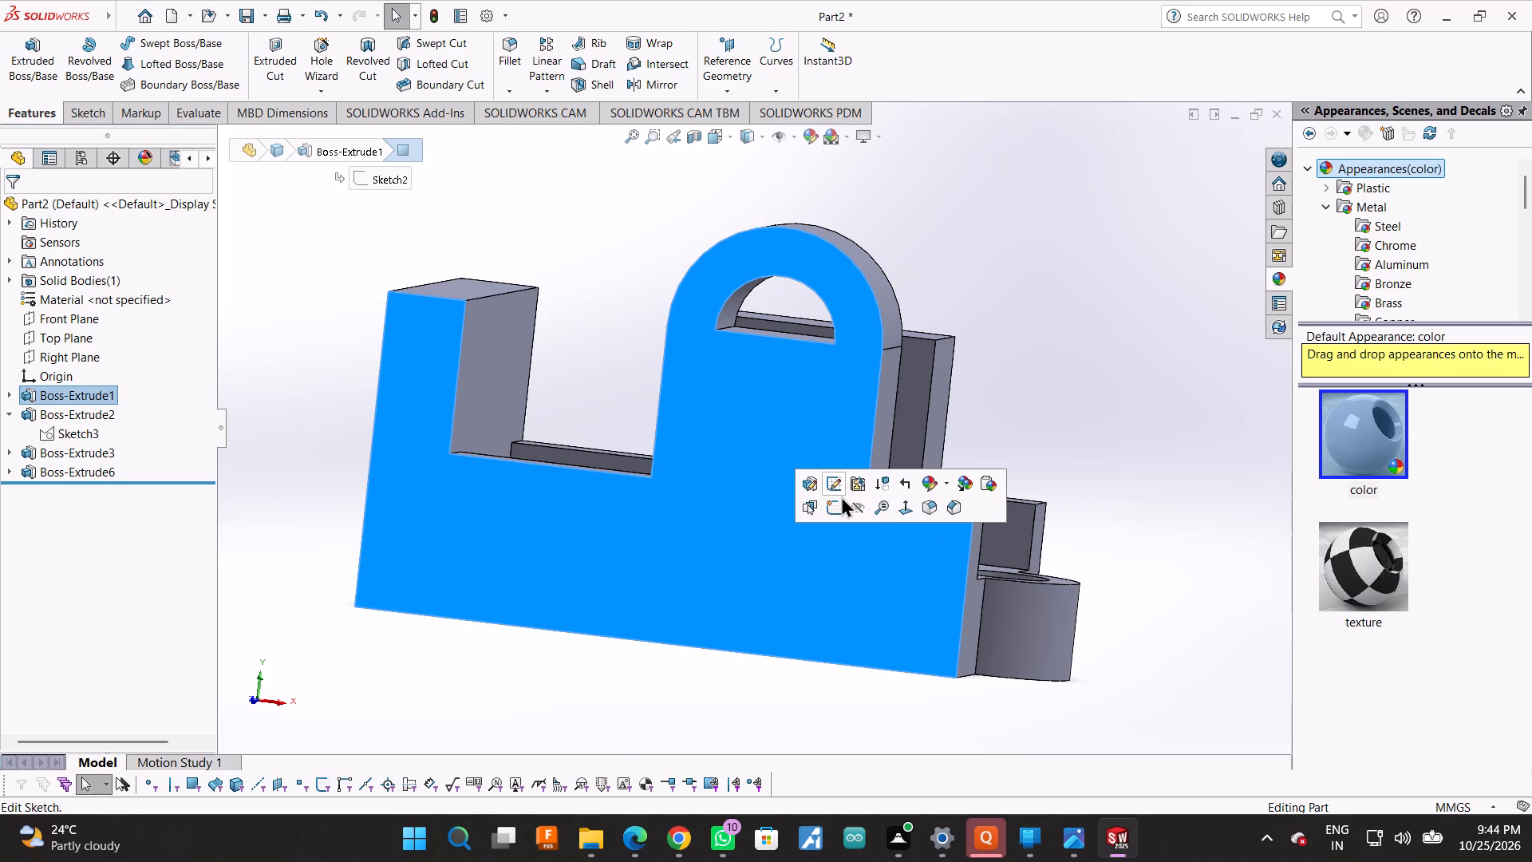
click(840, 496)
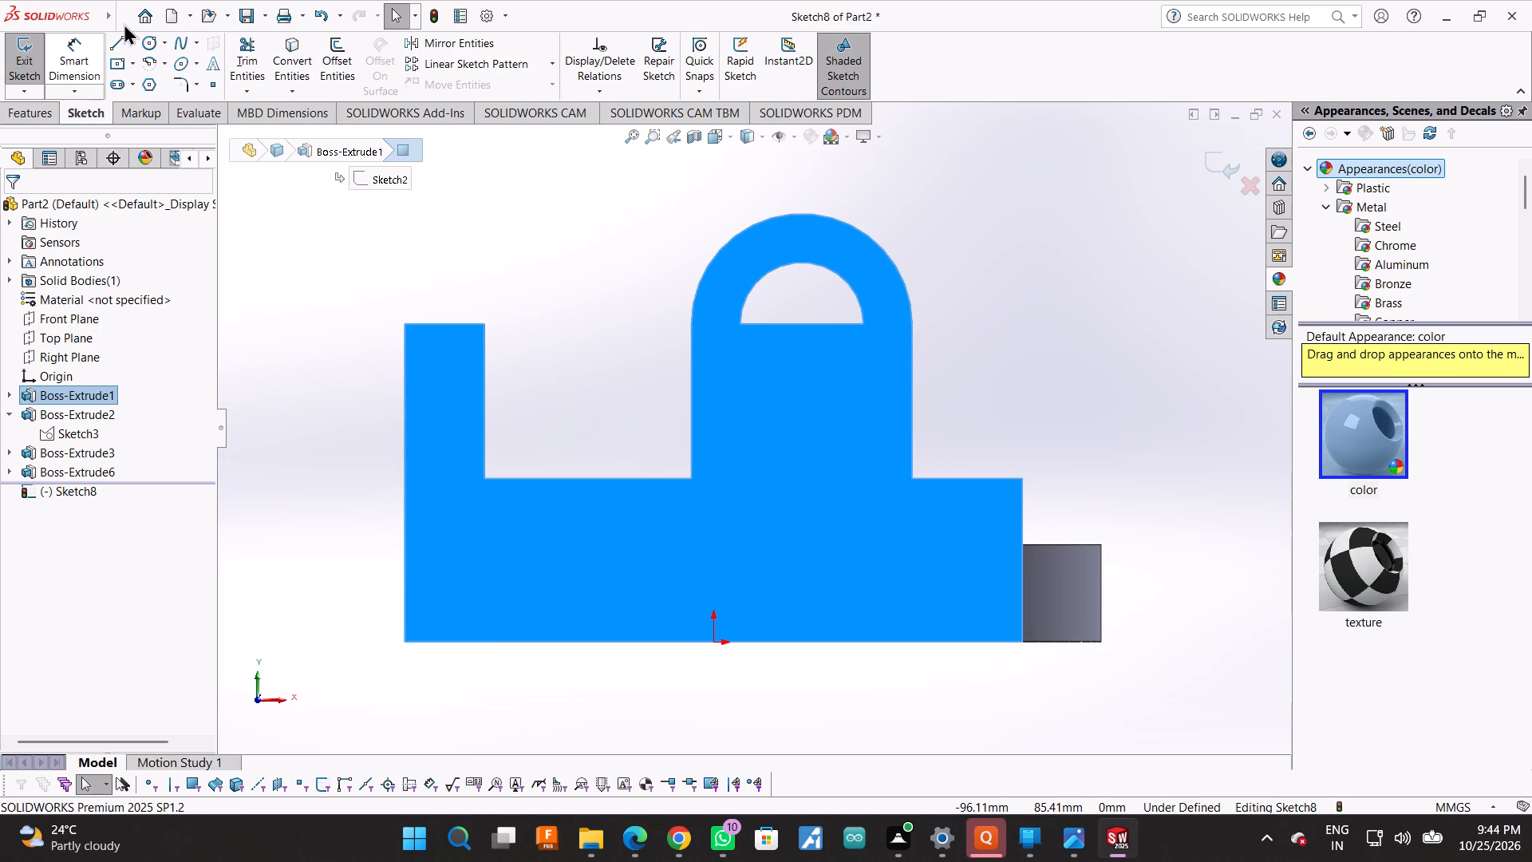
click(144, 42)
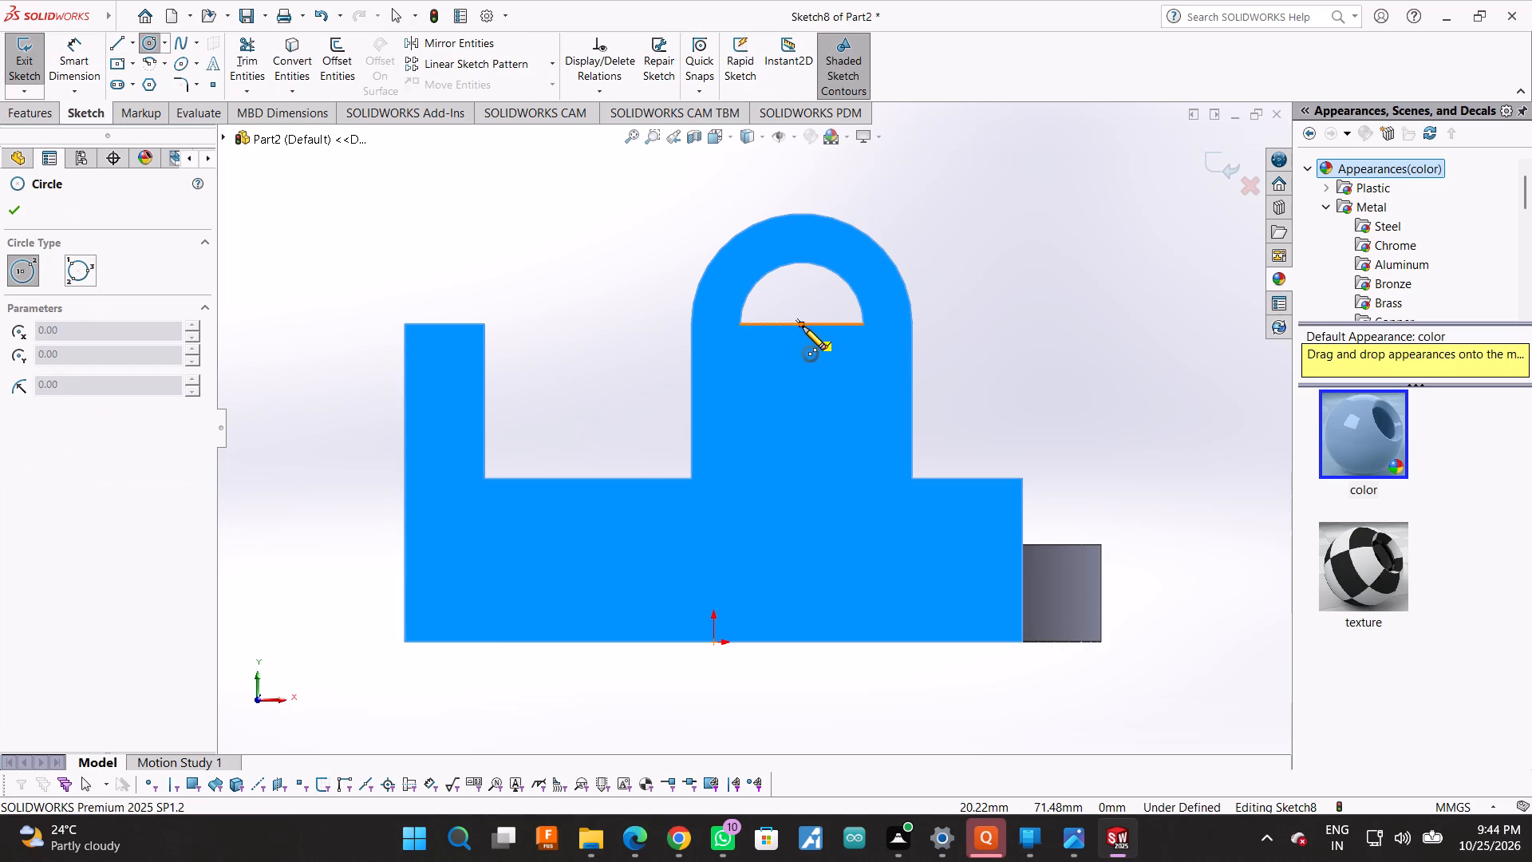
click(799, 326)
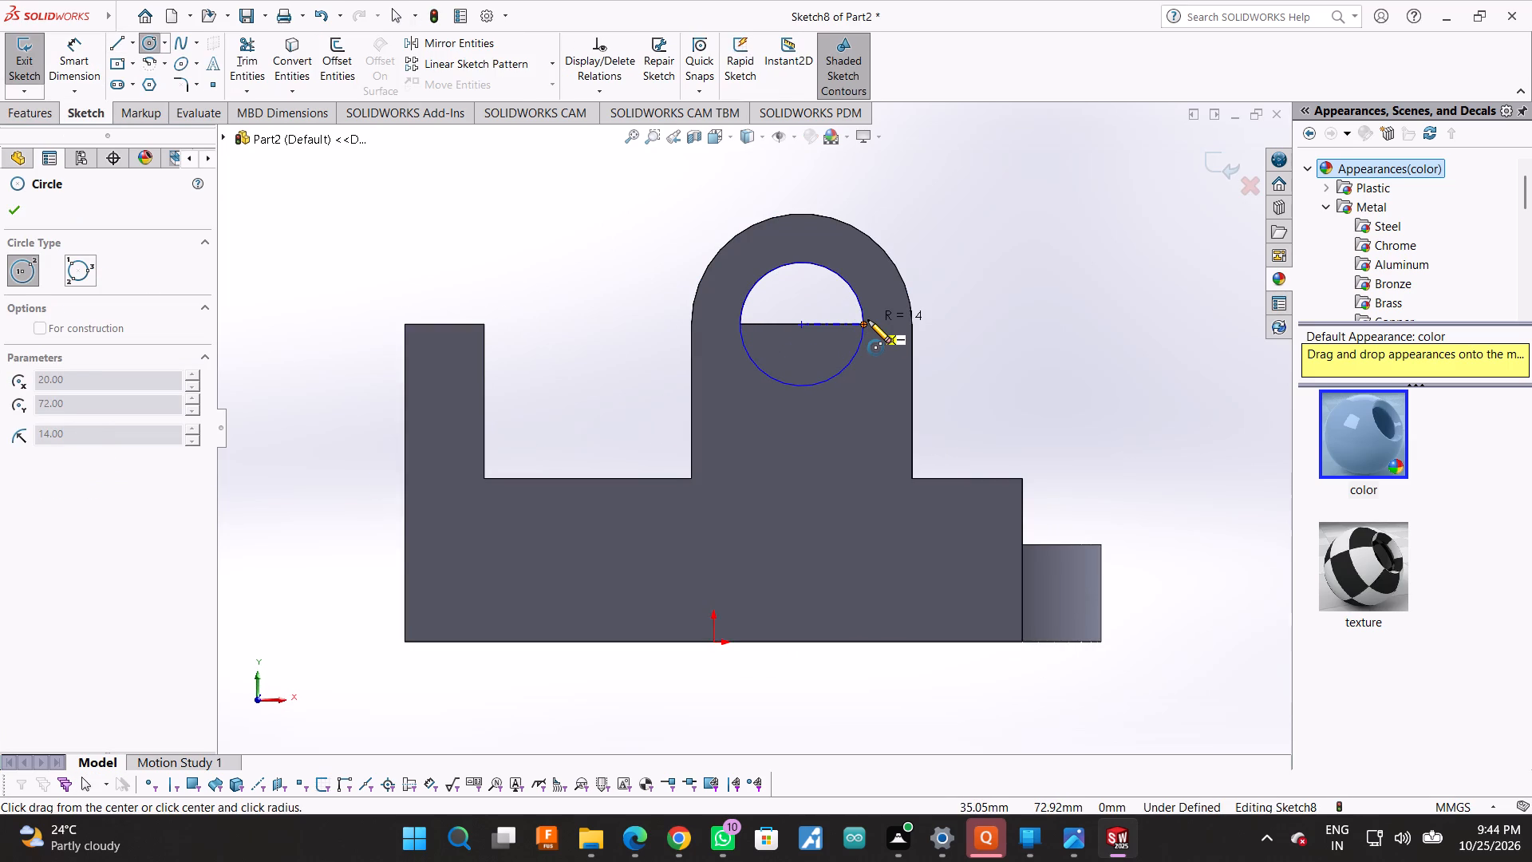
click(868, 320)
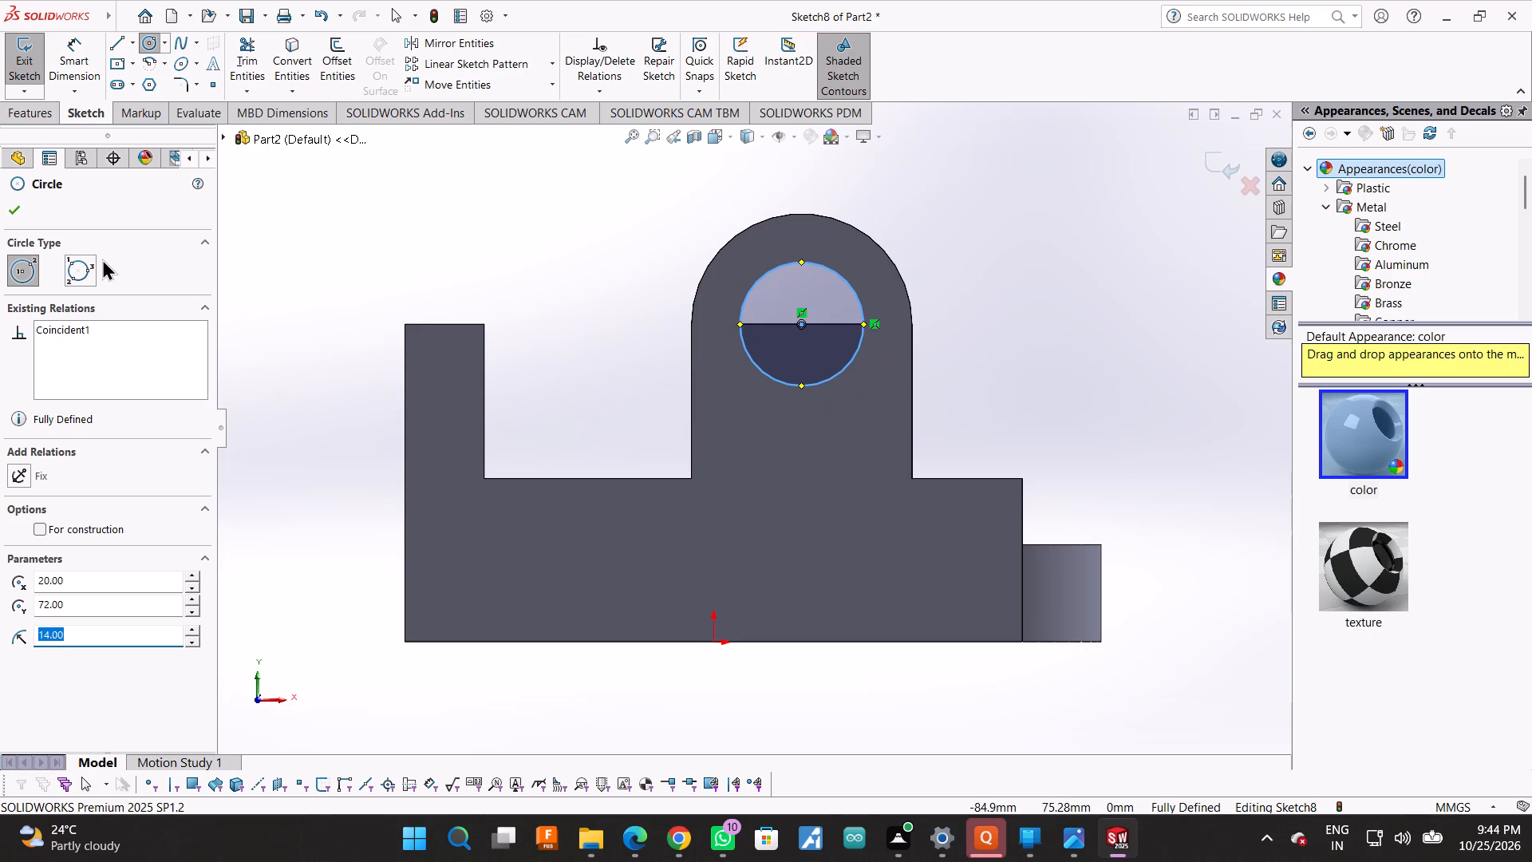
click(19, 209)
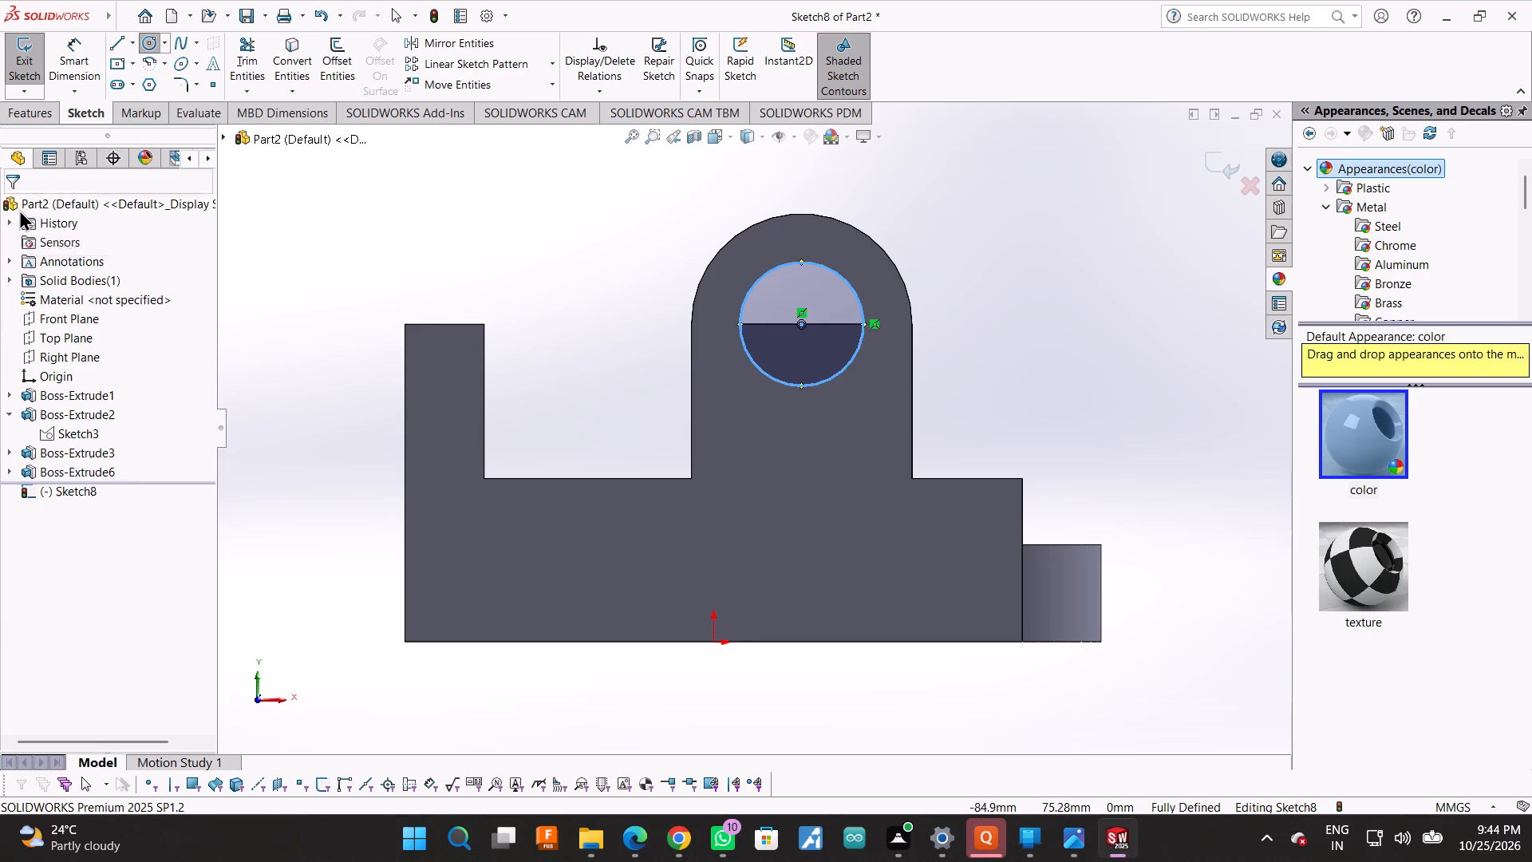
Cut-extrude the 14 mm radius circle to a blind depth of 82 mm through the side walls.
click(33, 121)
click(283, 43)
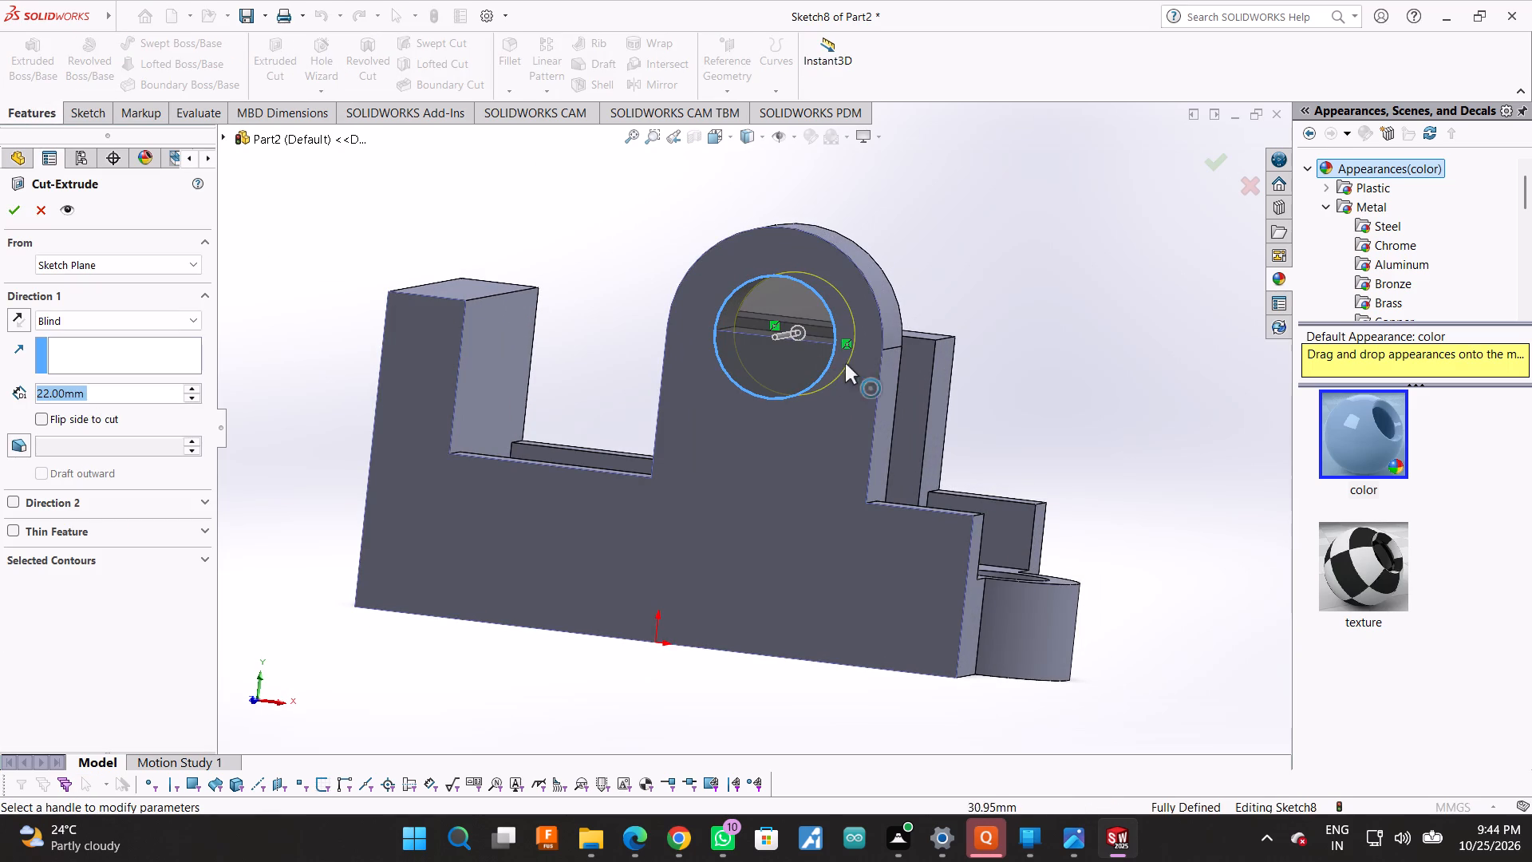
middle_drag(1051, 235, 976, 340)
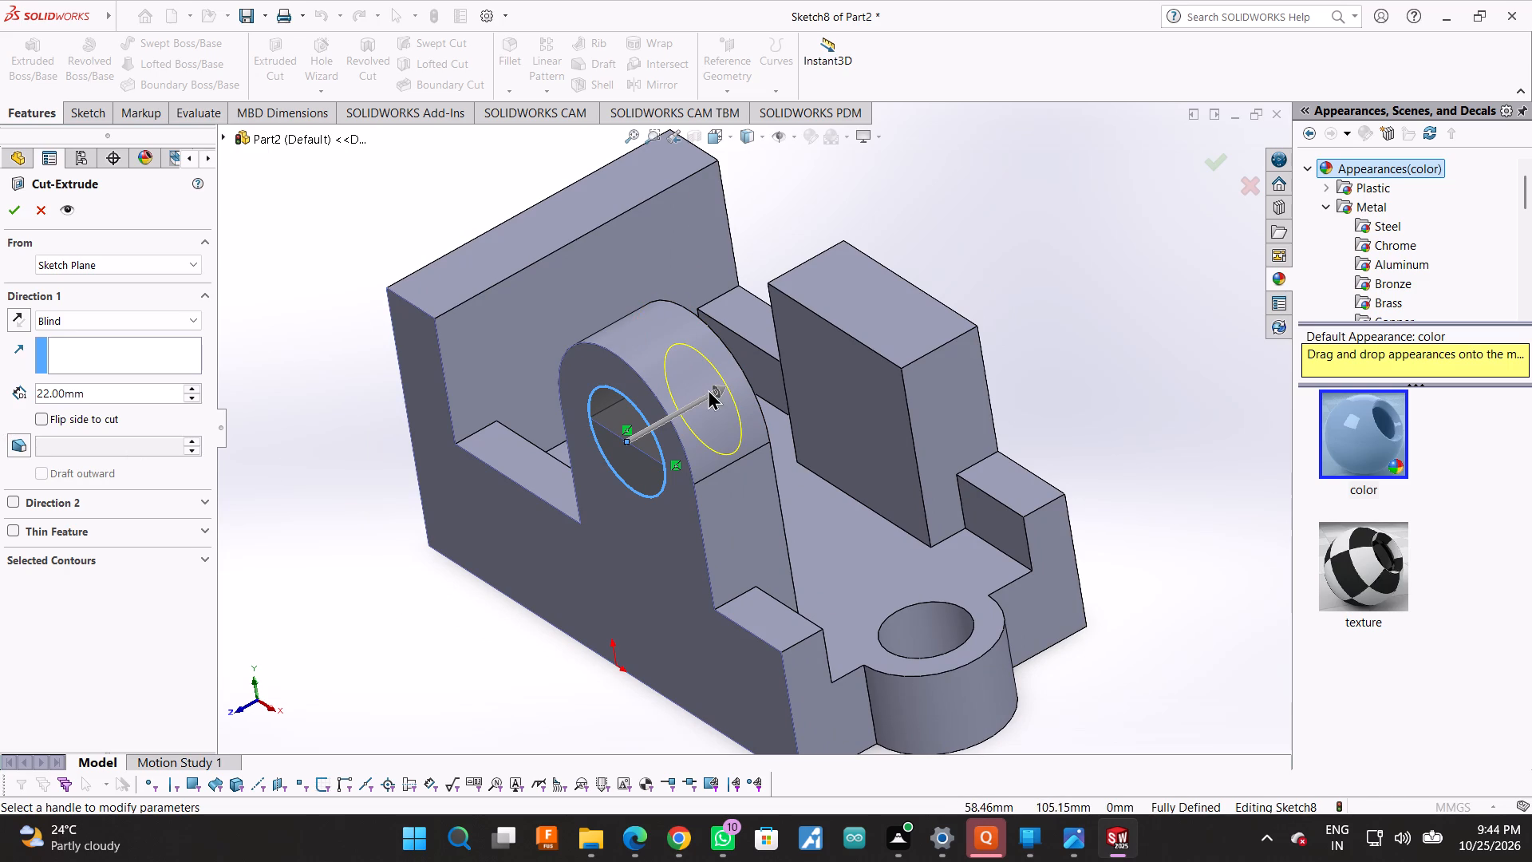
double_click(78, 395)
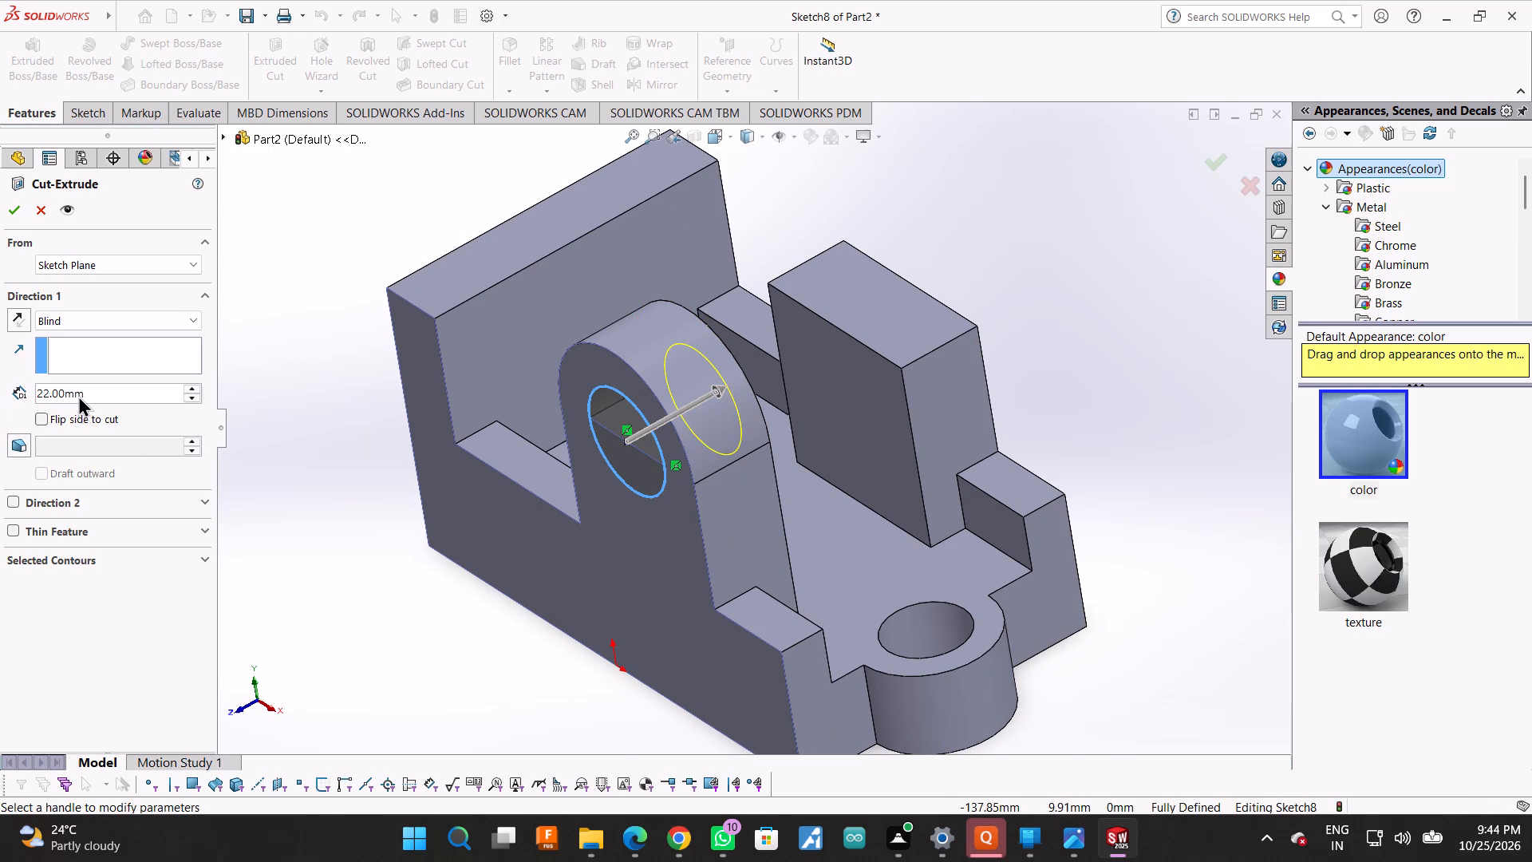
text(82)
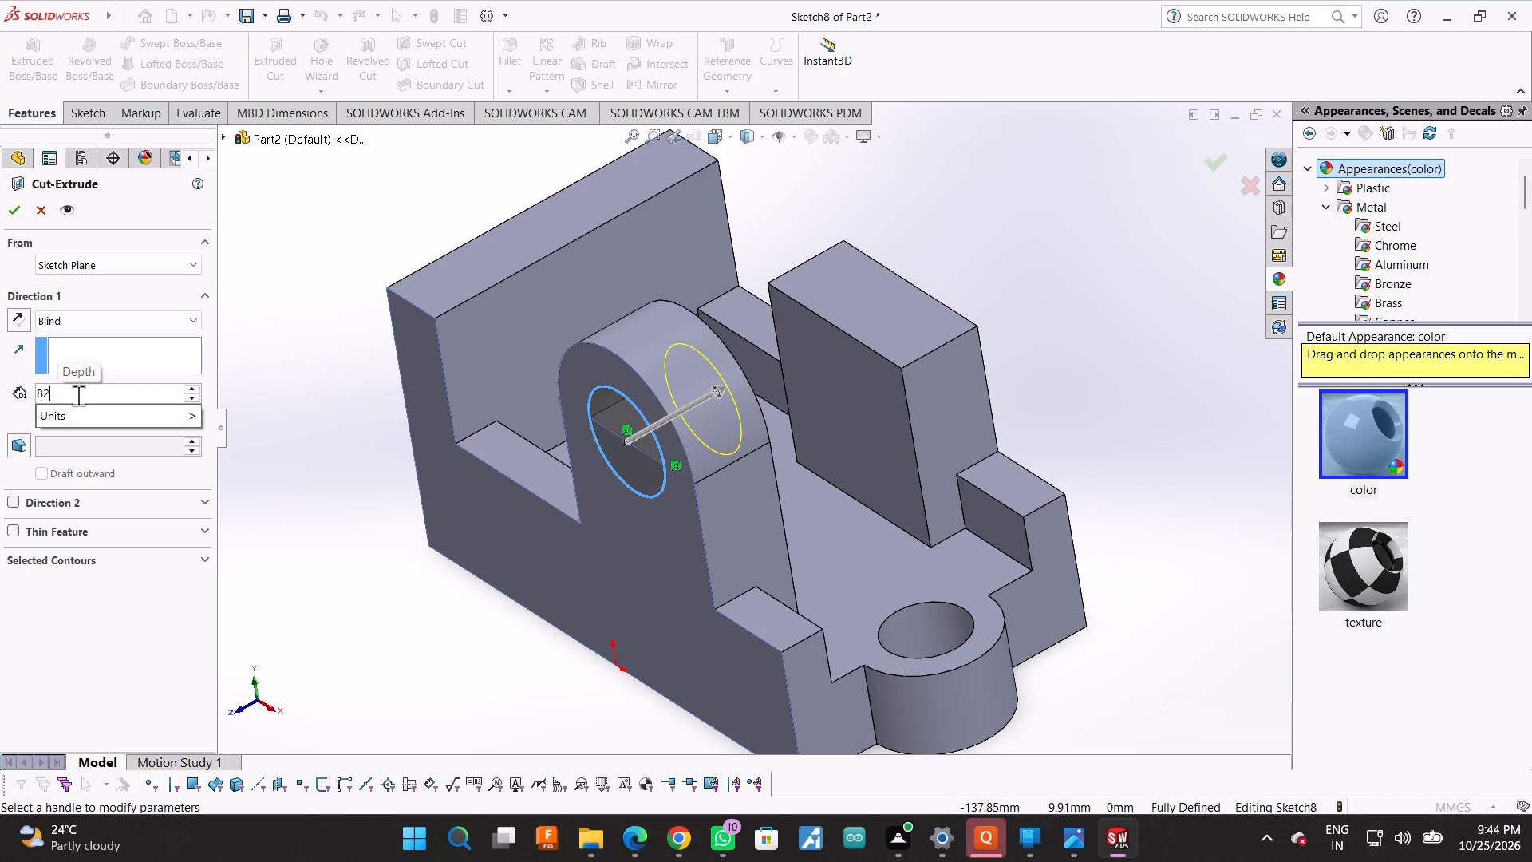
key(Return)
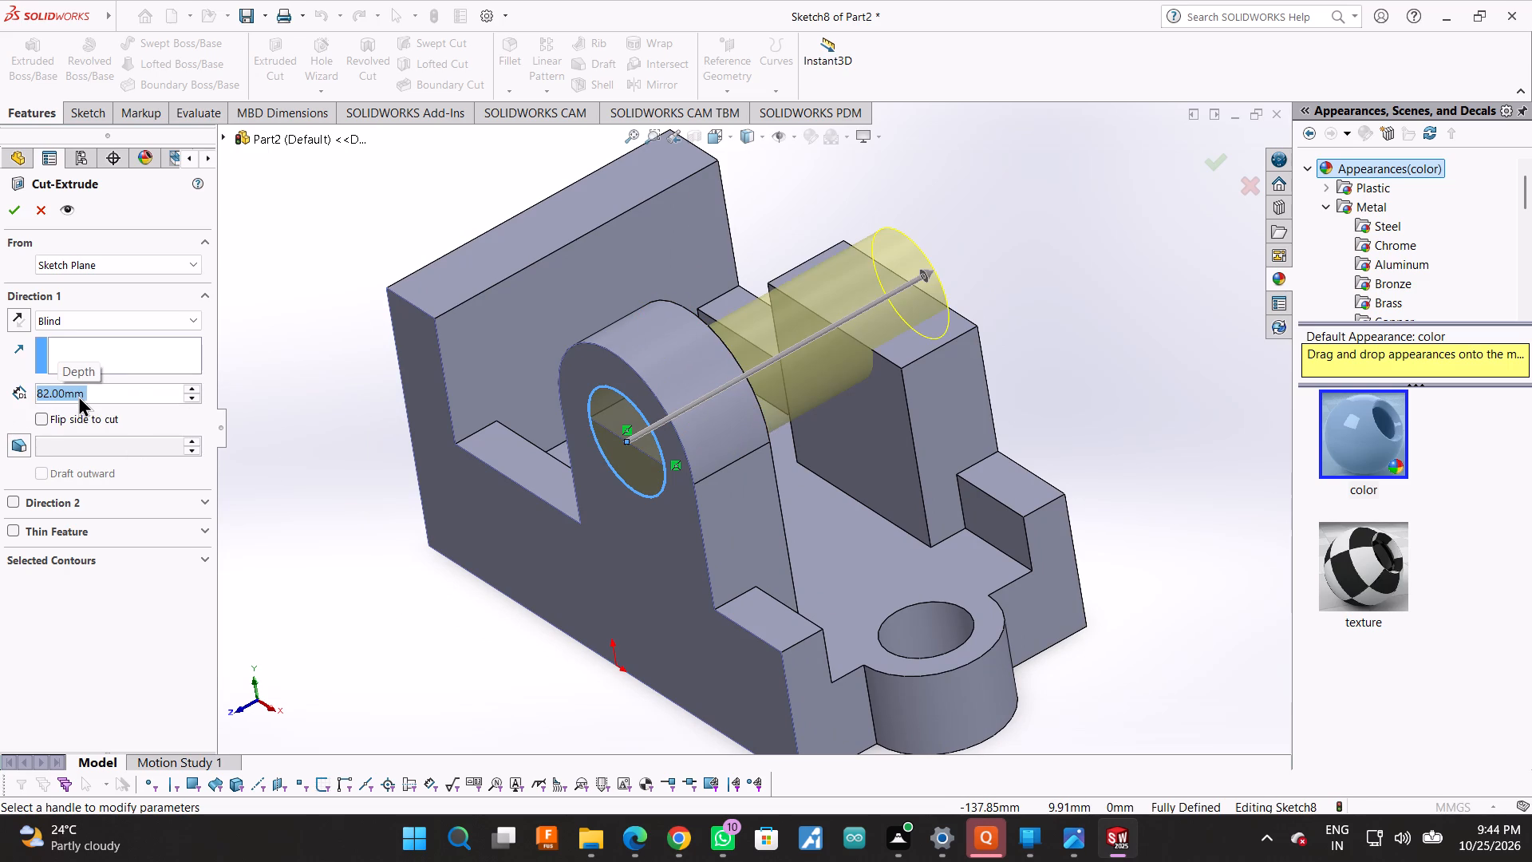
click(6, 206)
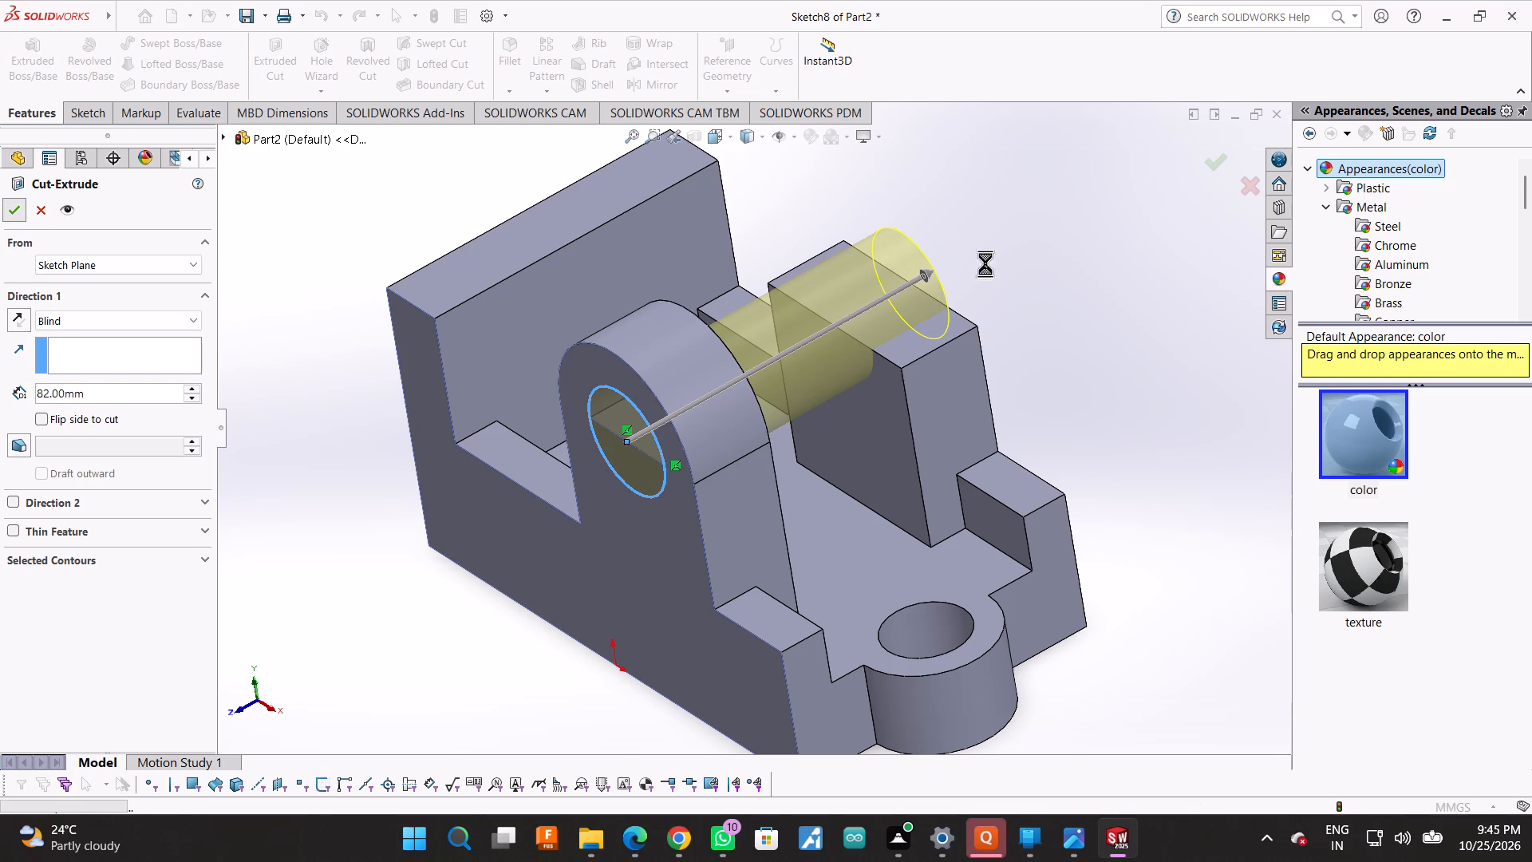
On the opposite side wall's outer face, sketch a 25 mm radius circle centred on the half-round cutout and reaching the wall's edges.
middle_drag(1058, 263, 1112, 195)
scroll(1058, 263, down, 1)
scroll(999, 337, up, 2)
scroll(928, 358, down, 1)
middle_drag(927, 358, 688, 442)
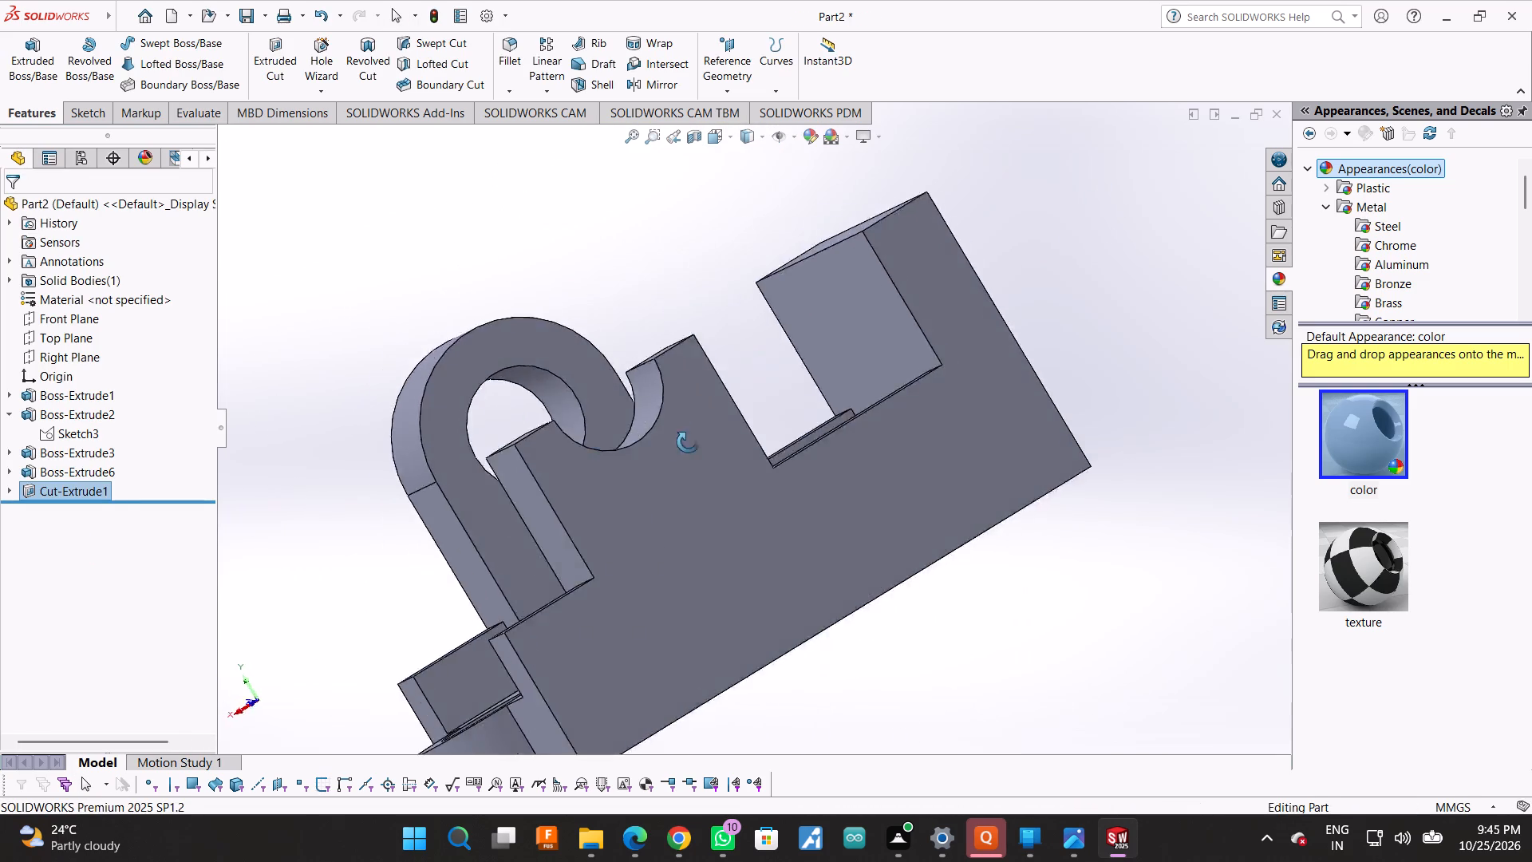
middle_drag(688, 442, 674, 478)
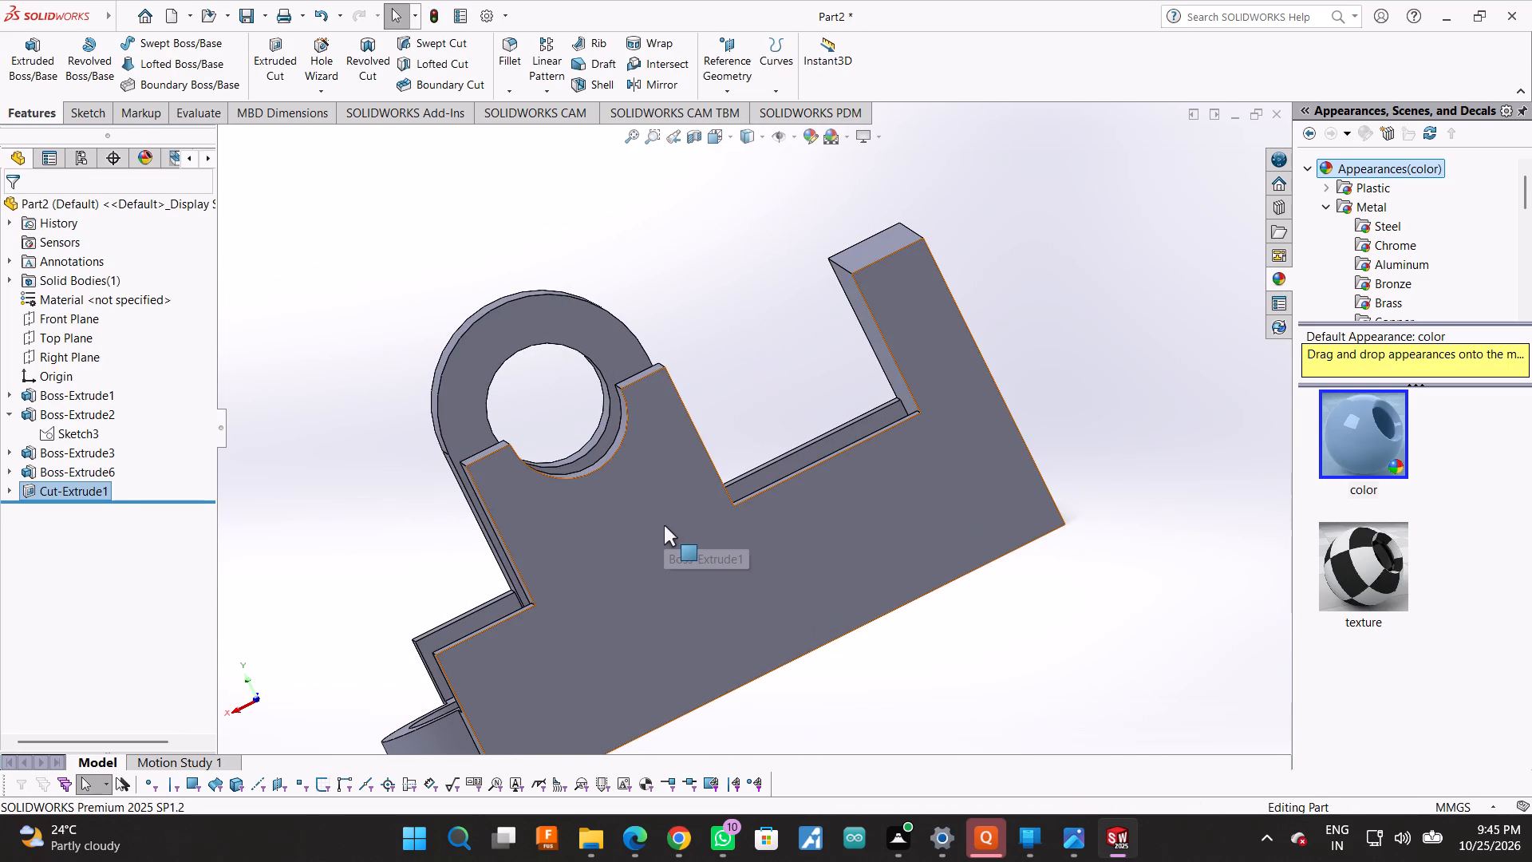
click(642, 516)
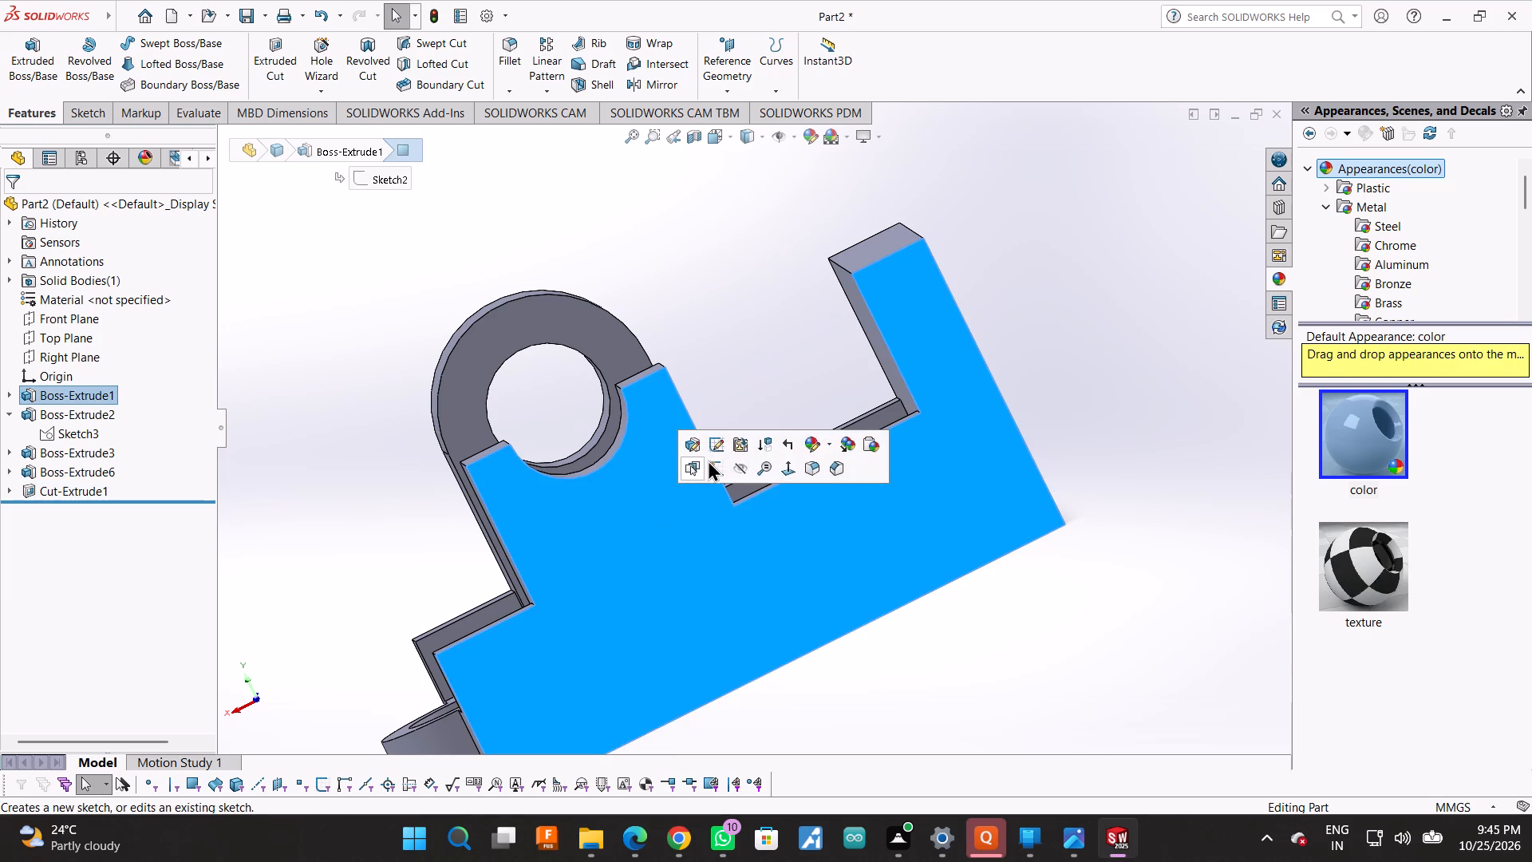
click(711, 461)
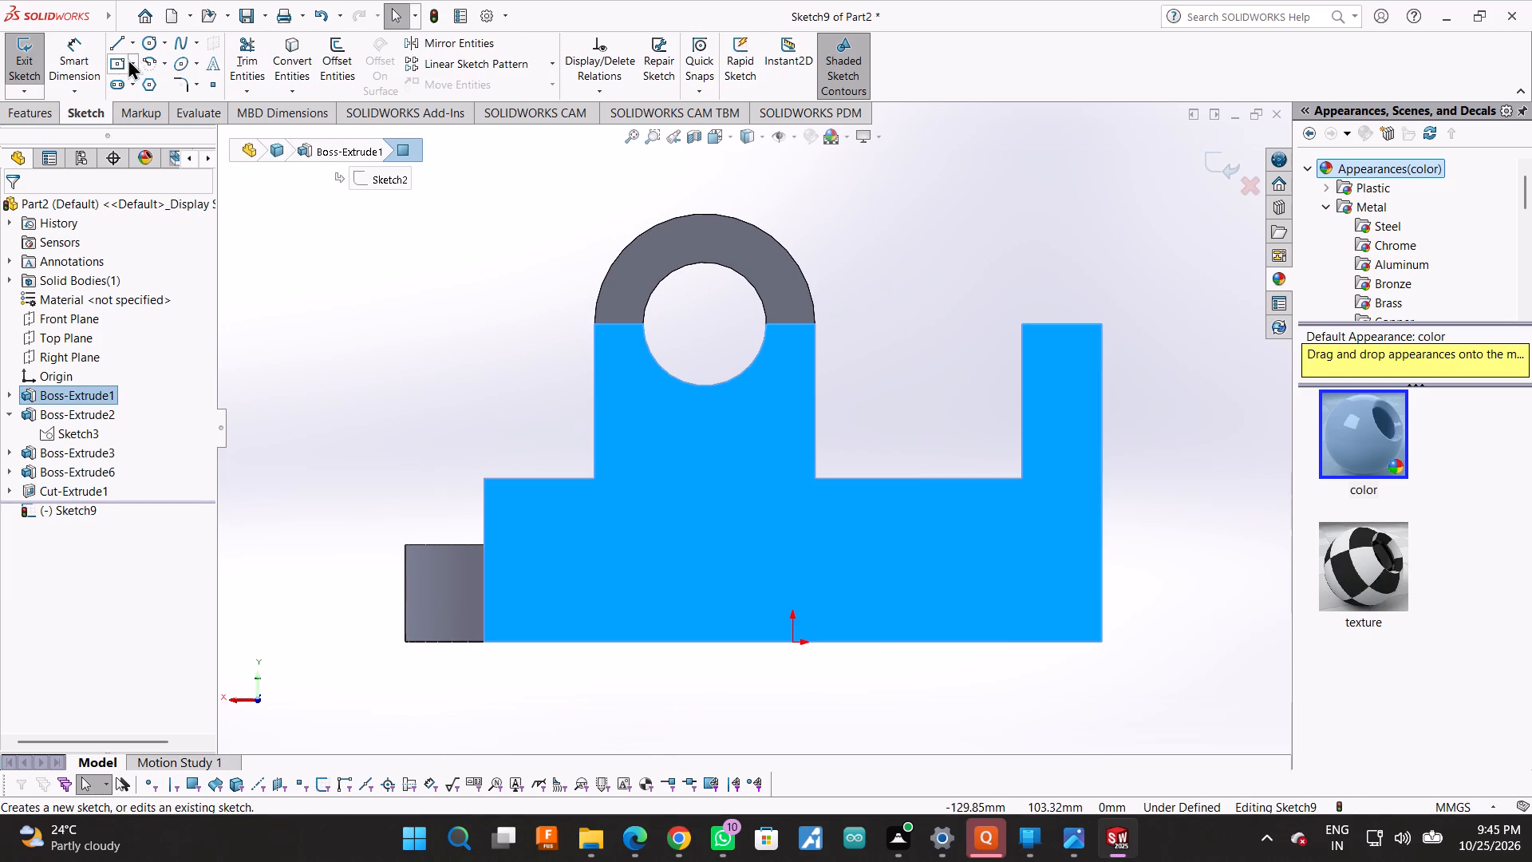
click(148, 34)
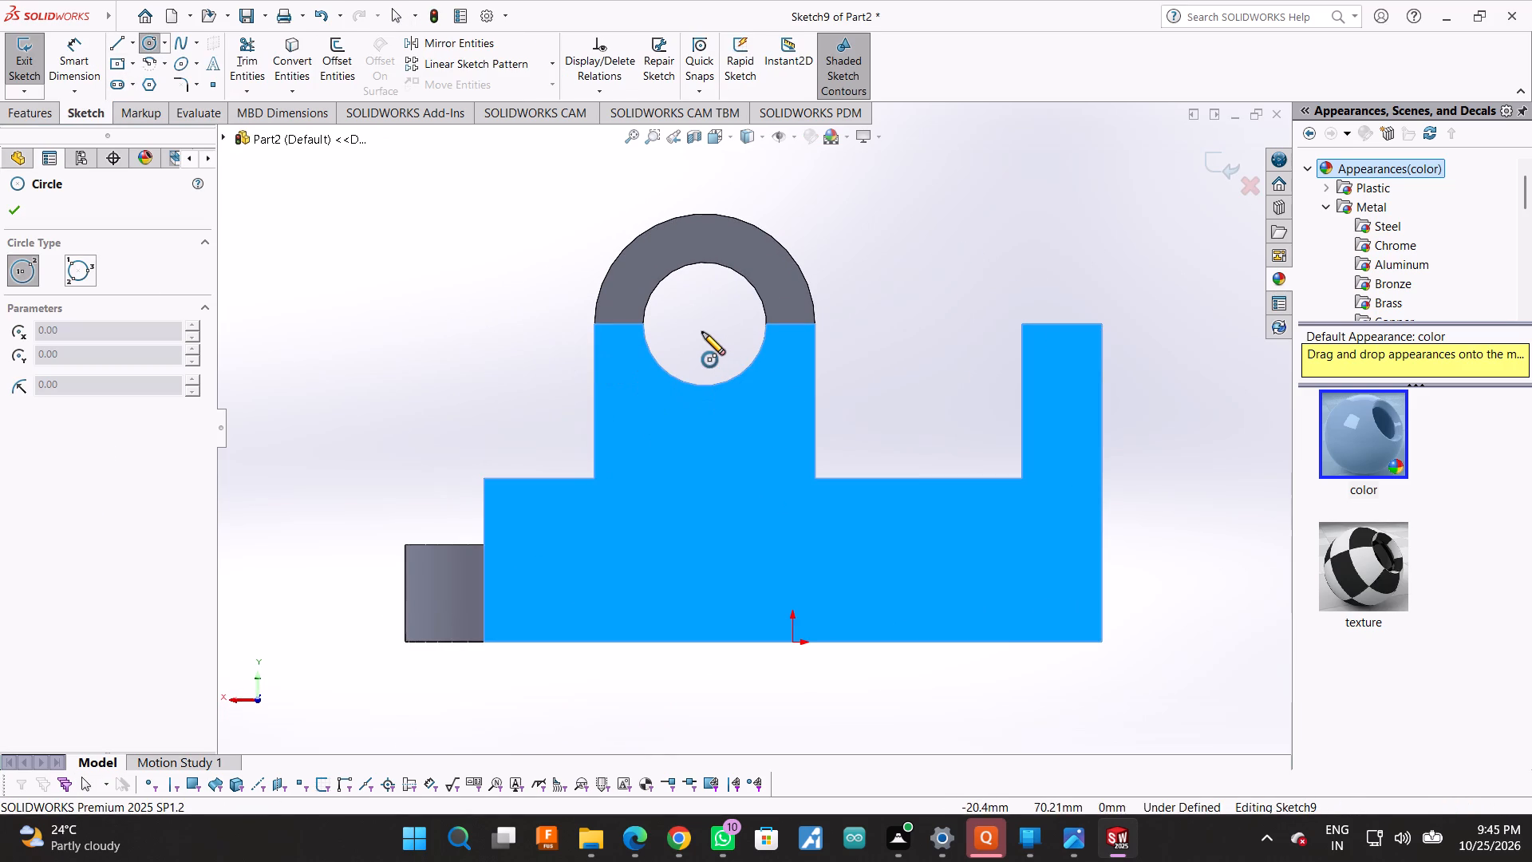
click(703, 322)
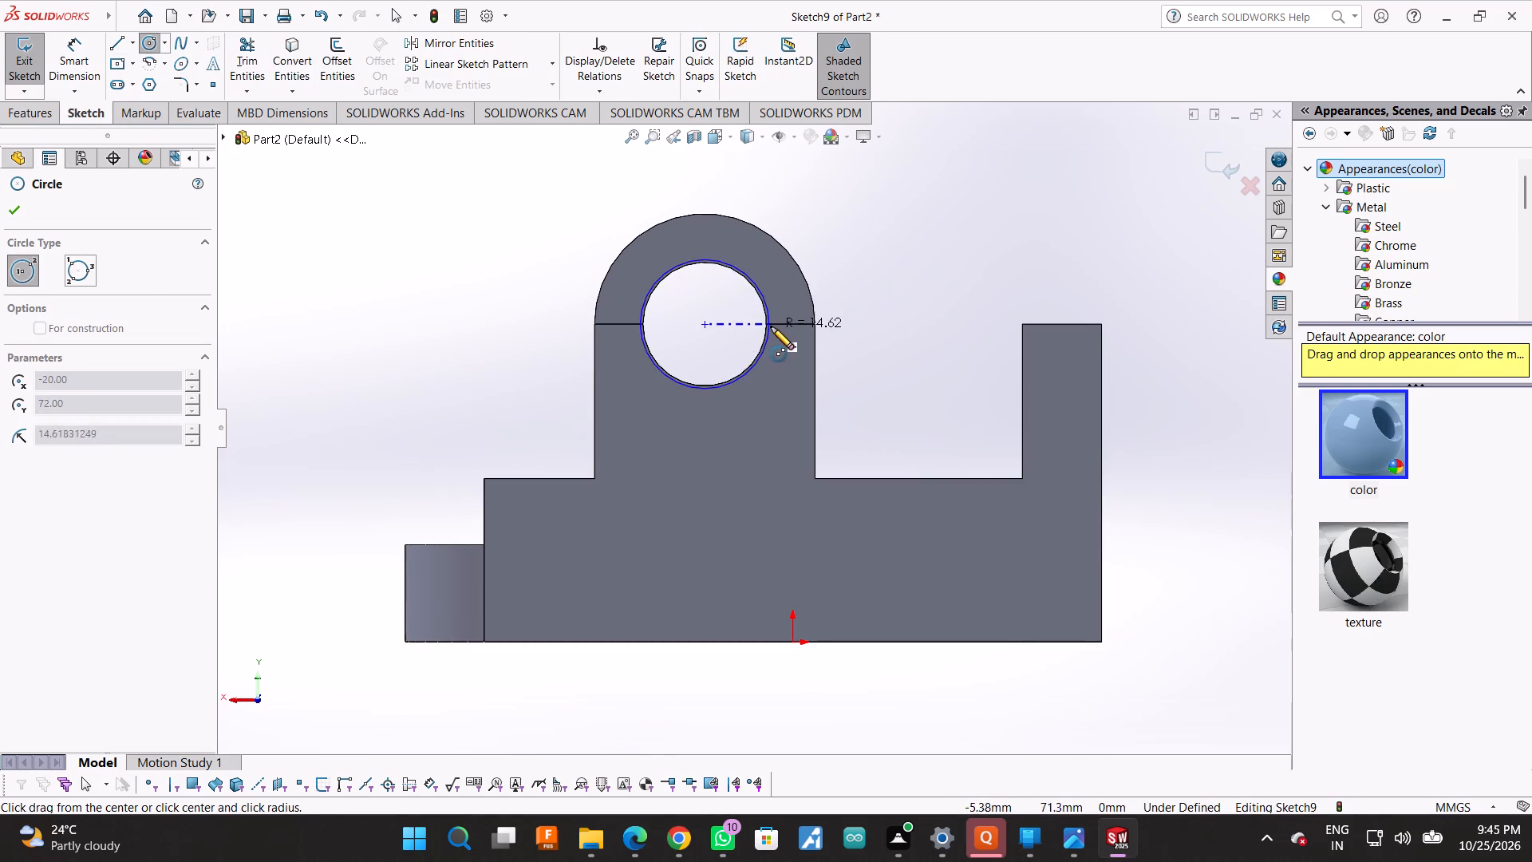
click(816, 322)
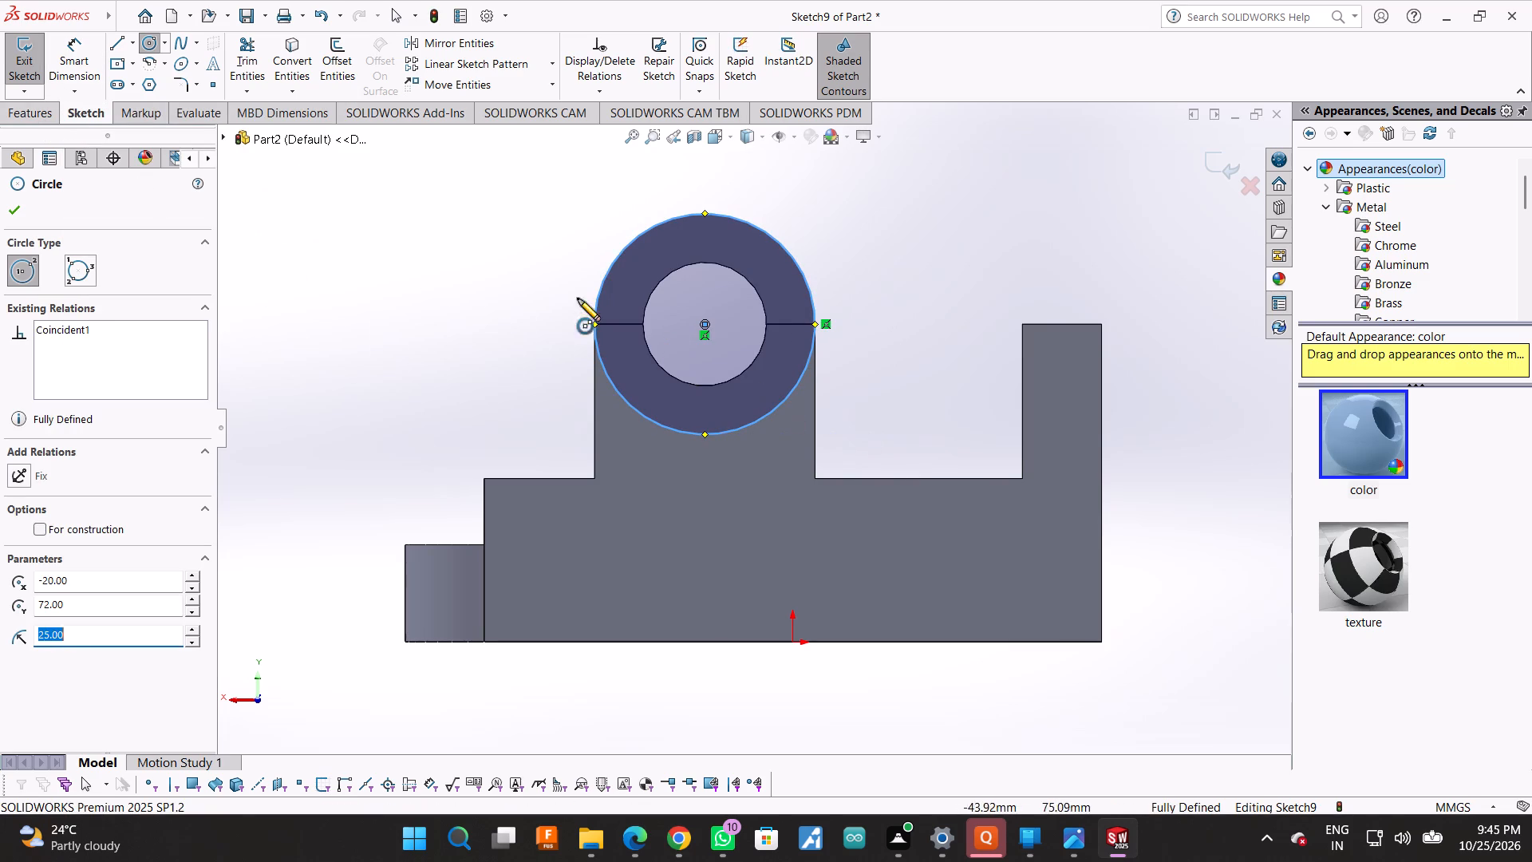
click(17, 204)
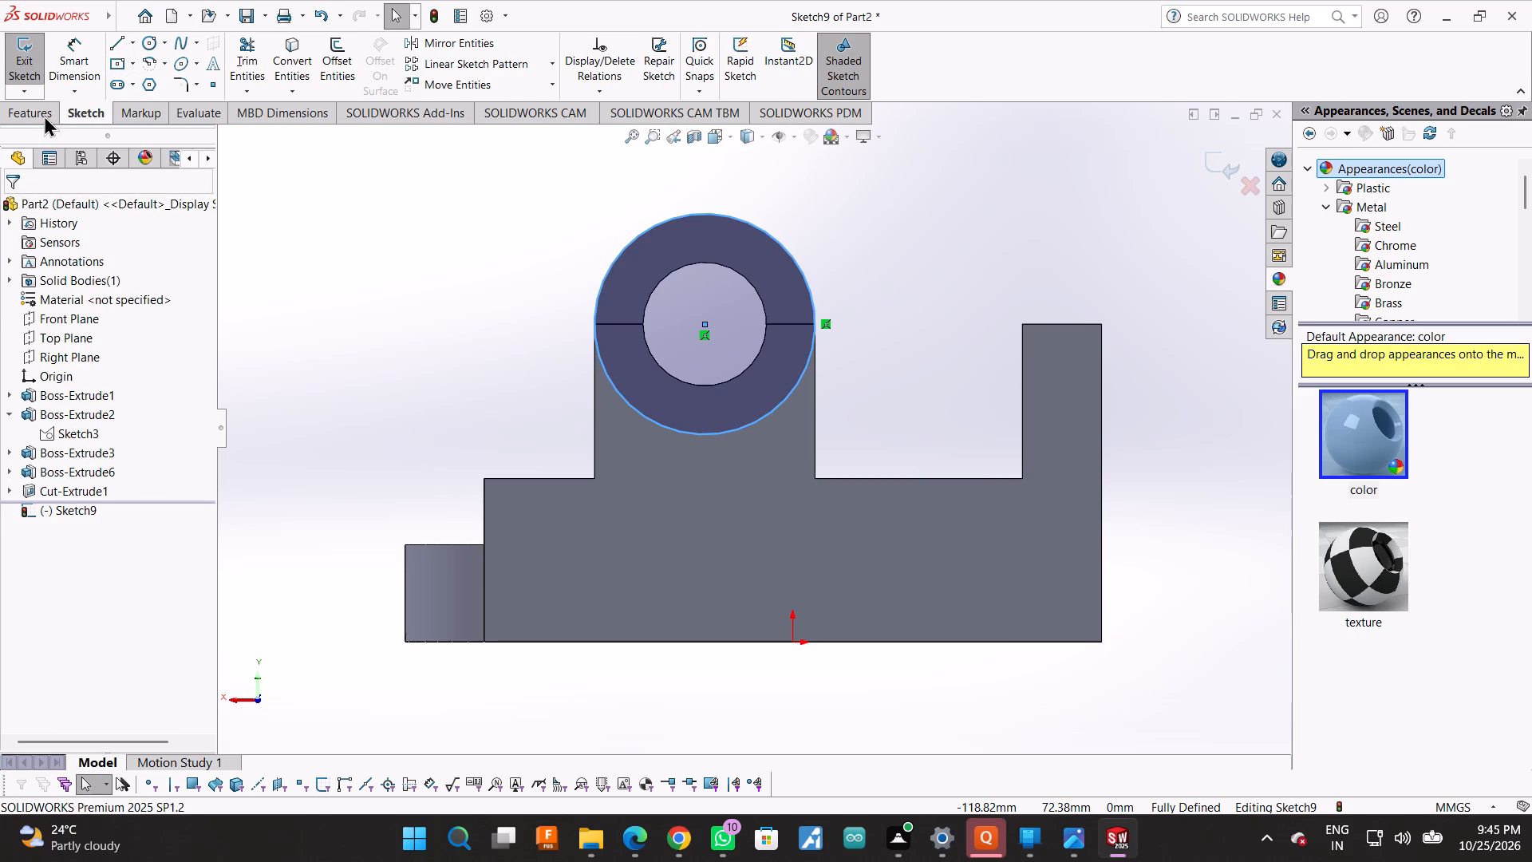
Sketch a concentric 14 mm radius circle inside the 25 mm radius circle, matching the cutout's edge.
click(44, 115)
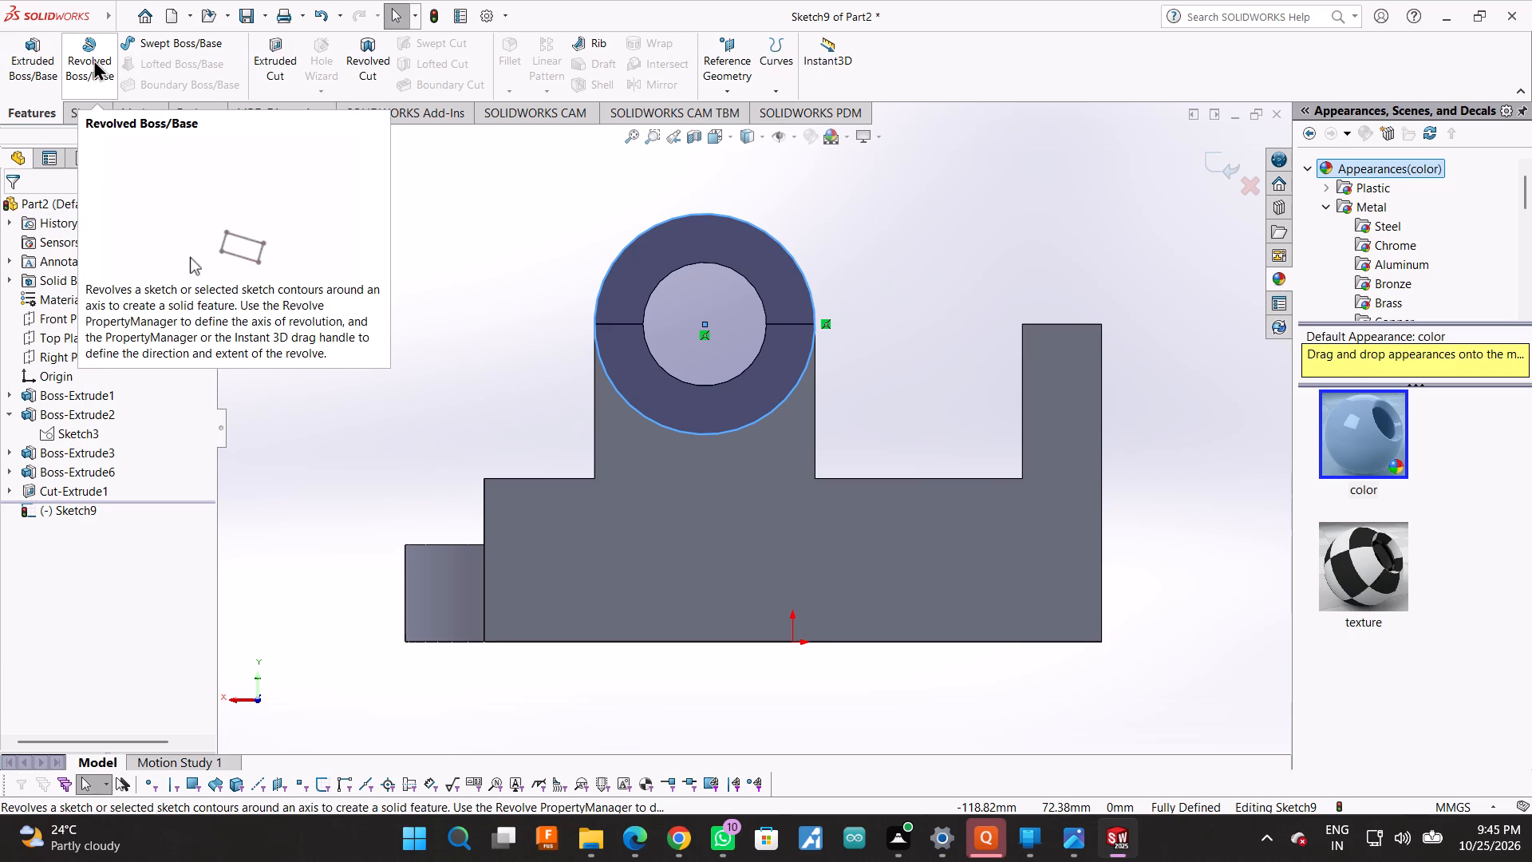
click(70, 115)
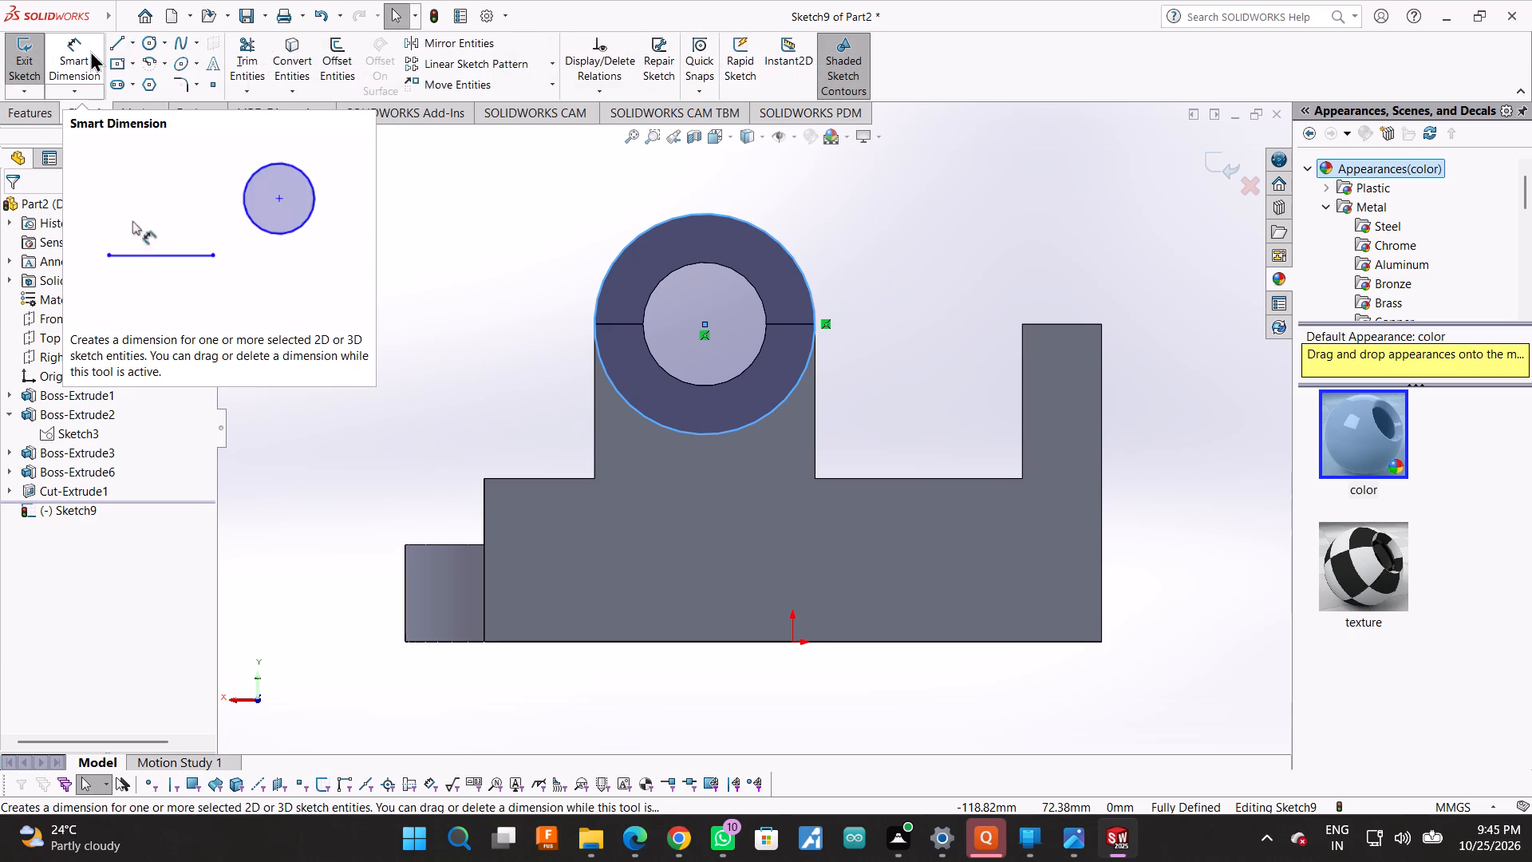
click(145, 49)
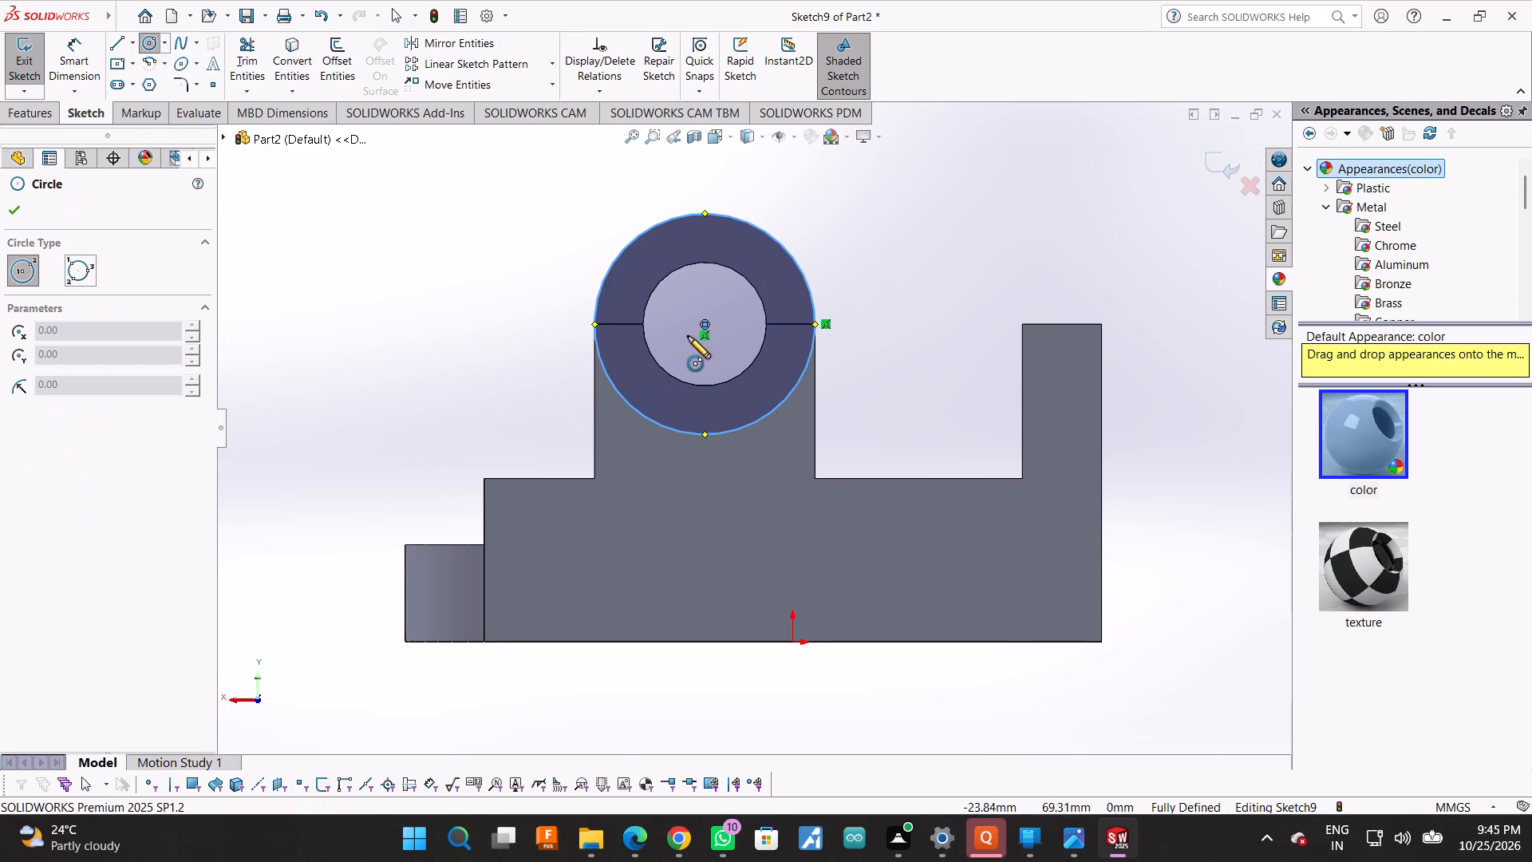
click(702, 325)
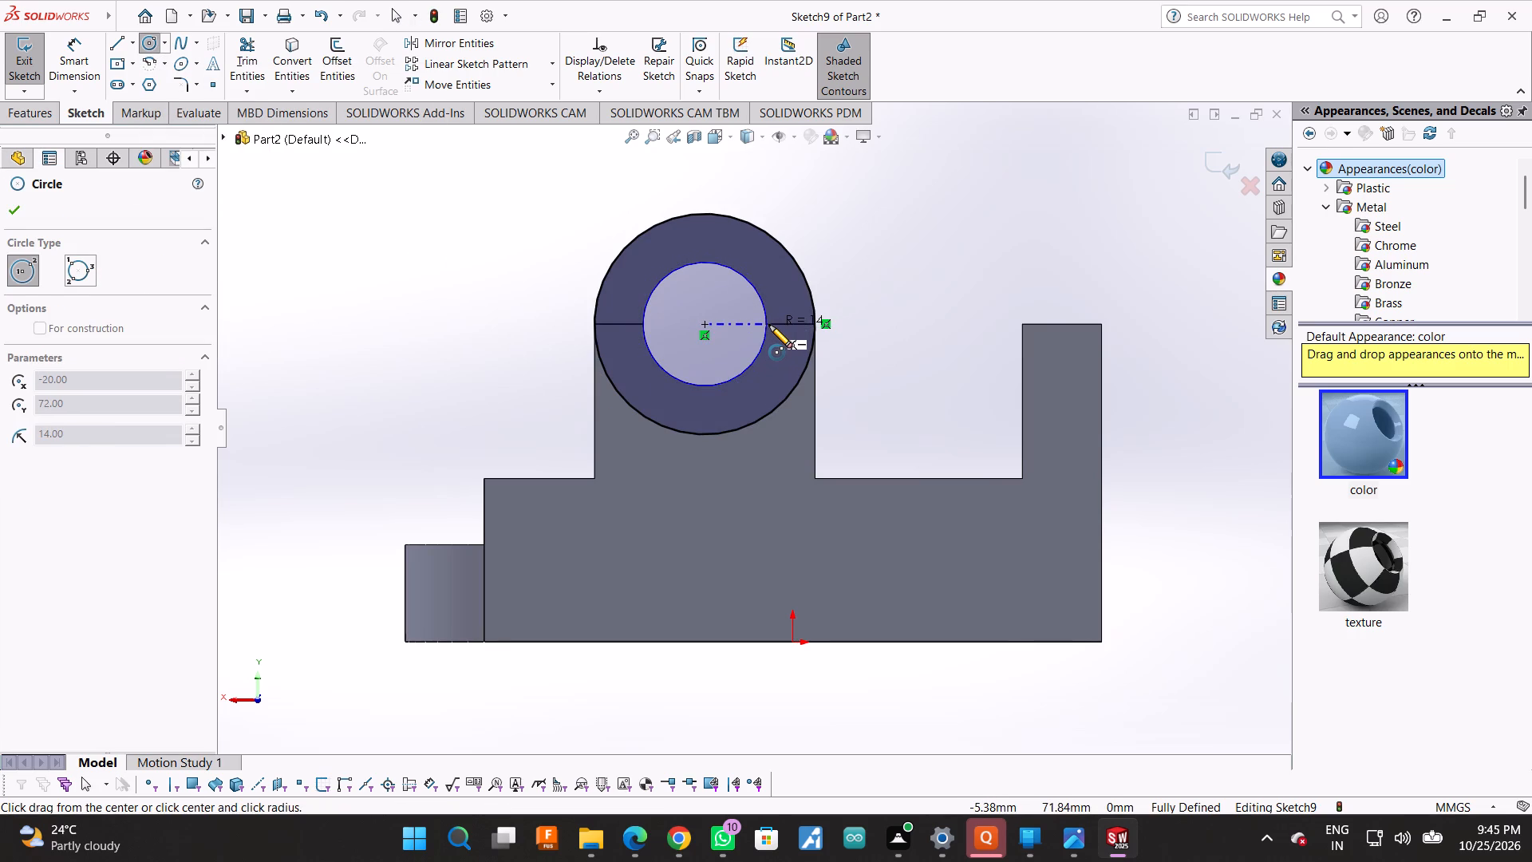
click(769, 325)
Sketch two horizontal 11 mm lines along the wall's flat top edges, joining the inner and outer circles on both sides.
click(121, 34)
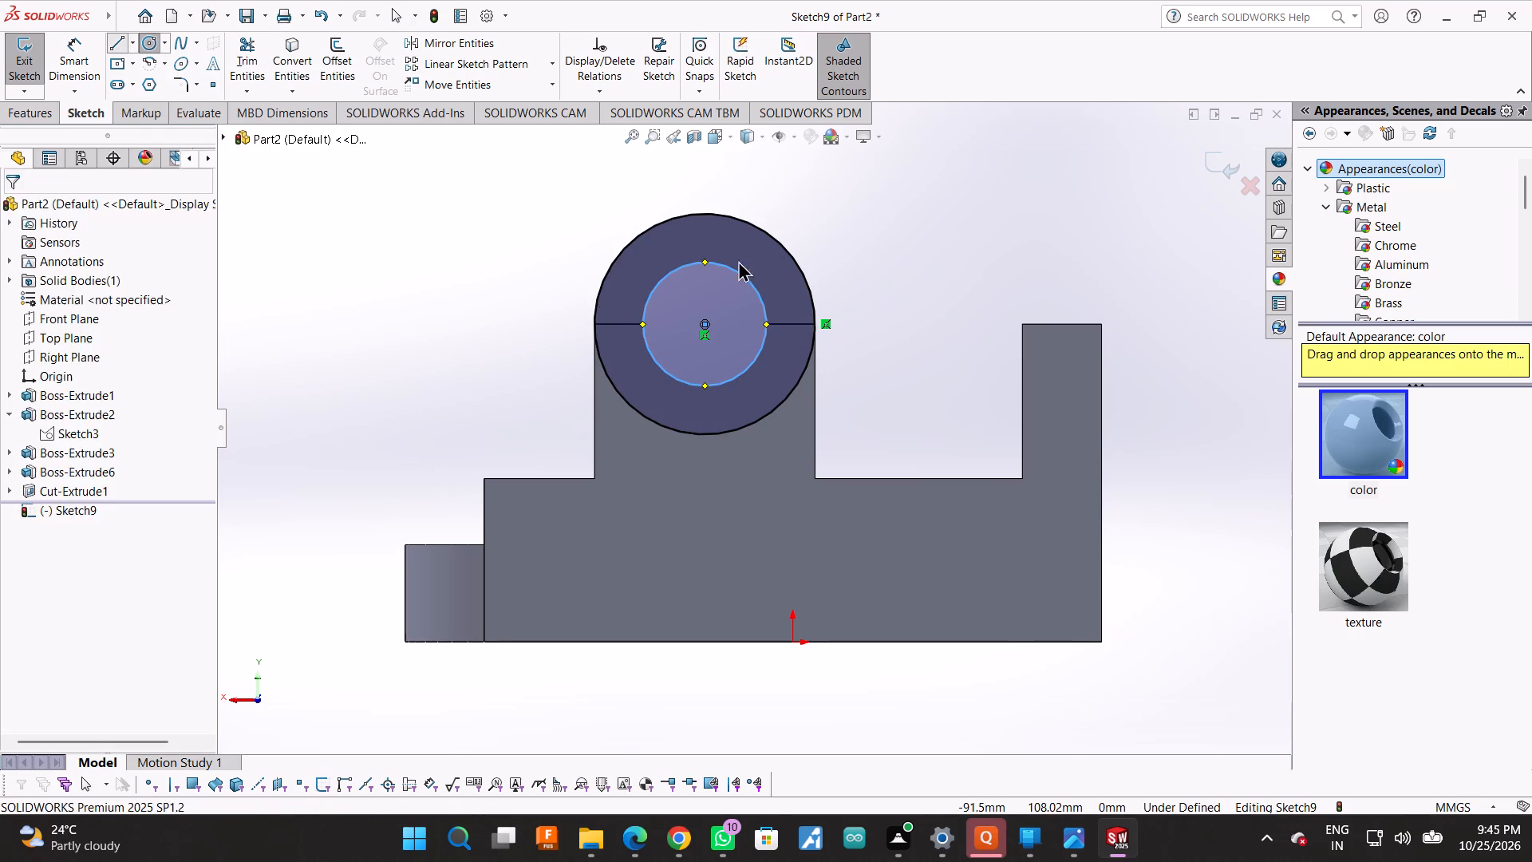
click(644, 323)
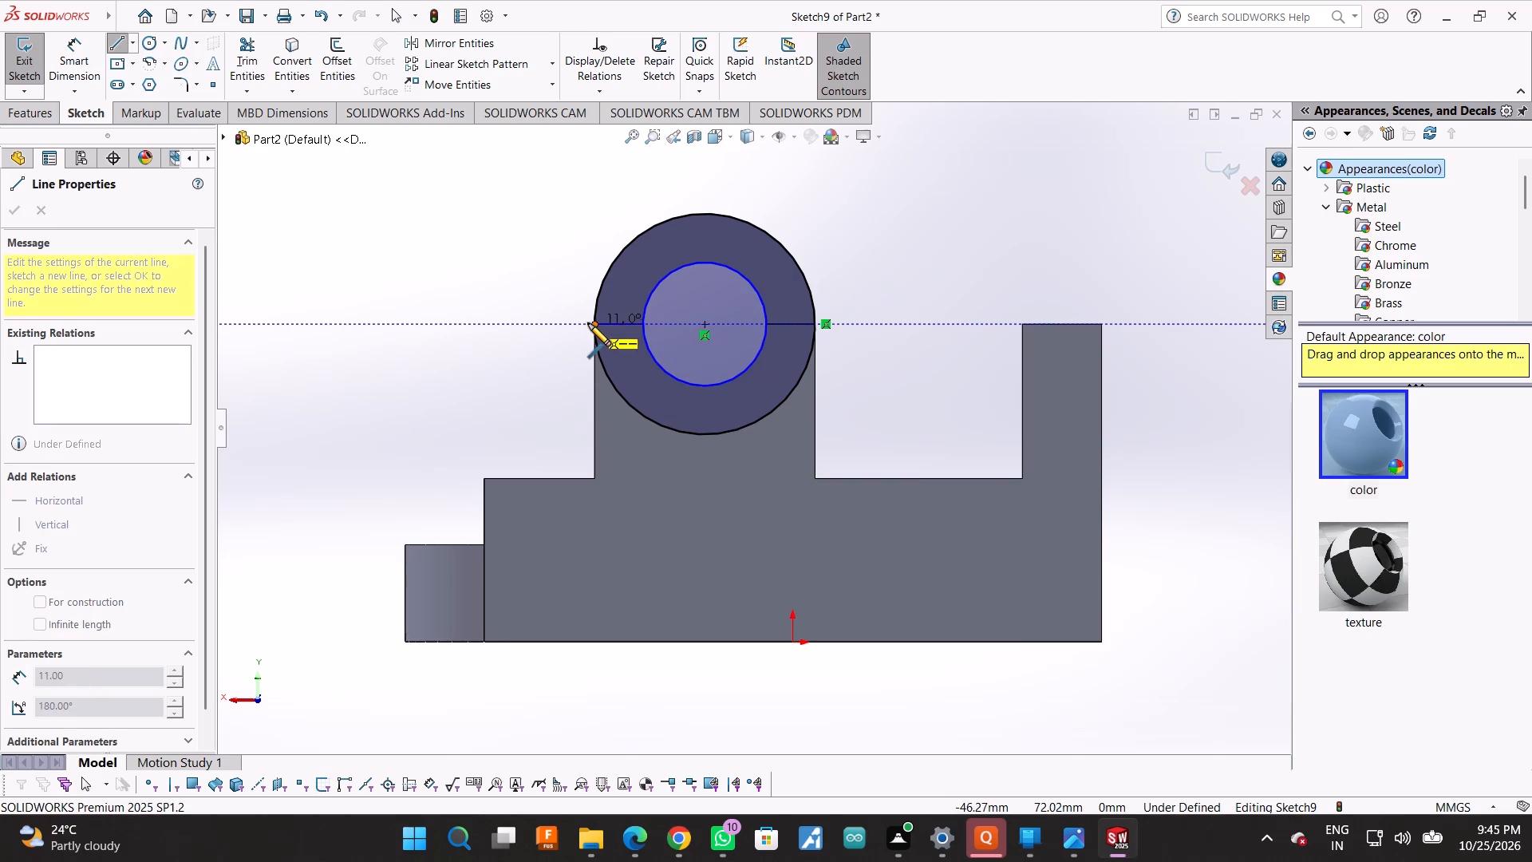
click(595, 322)
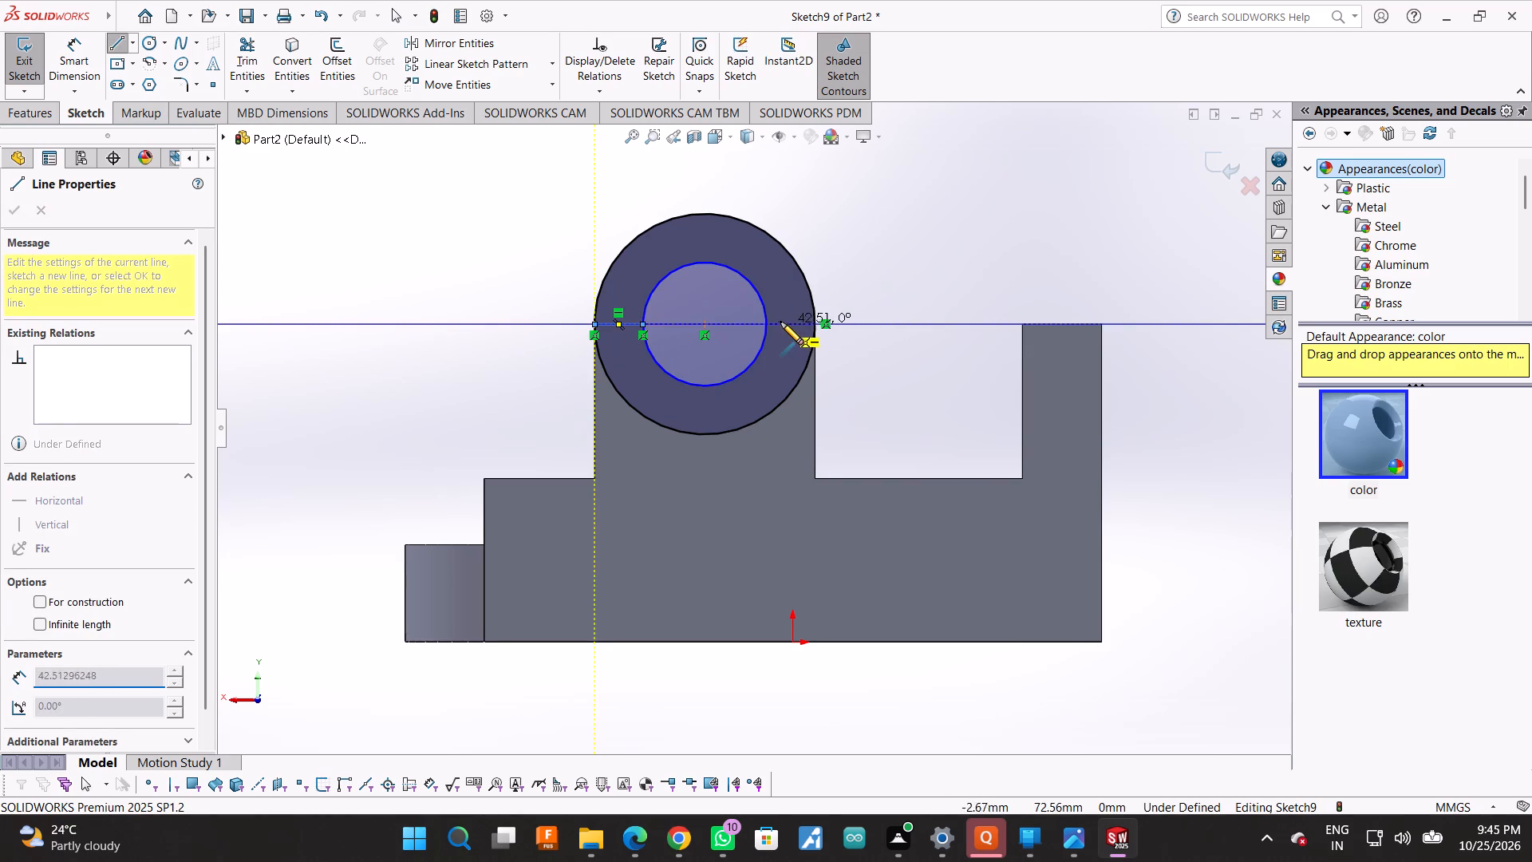
key(Escape)
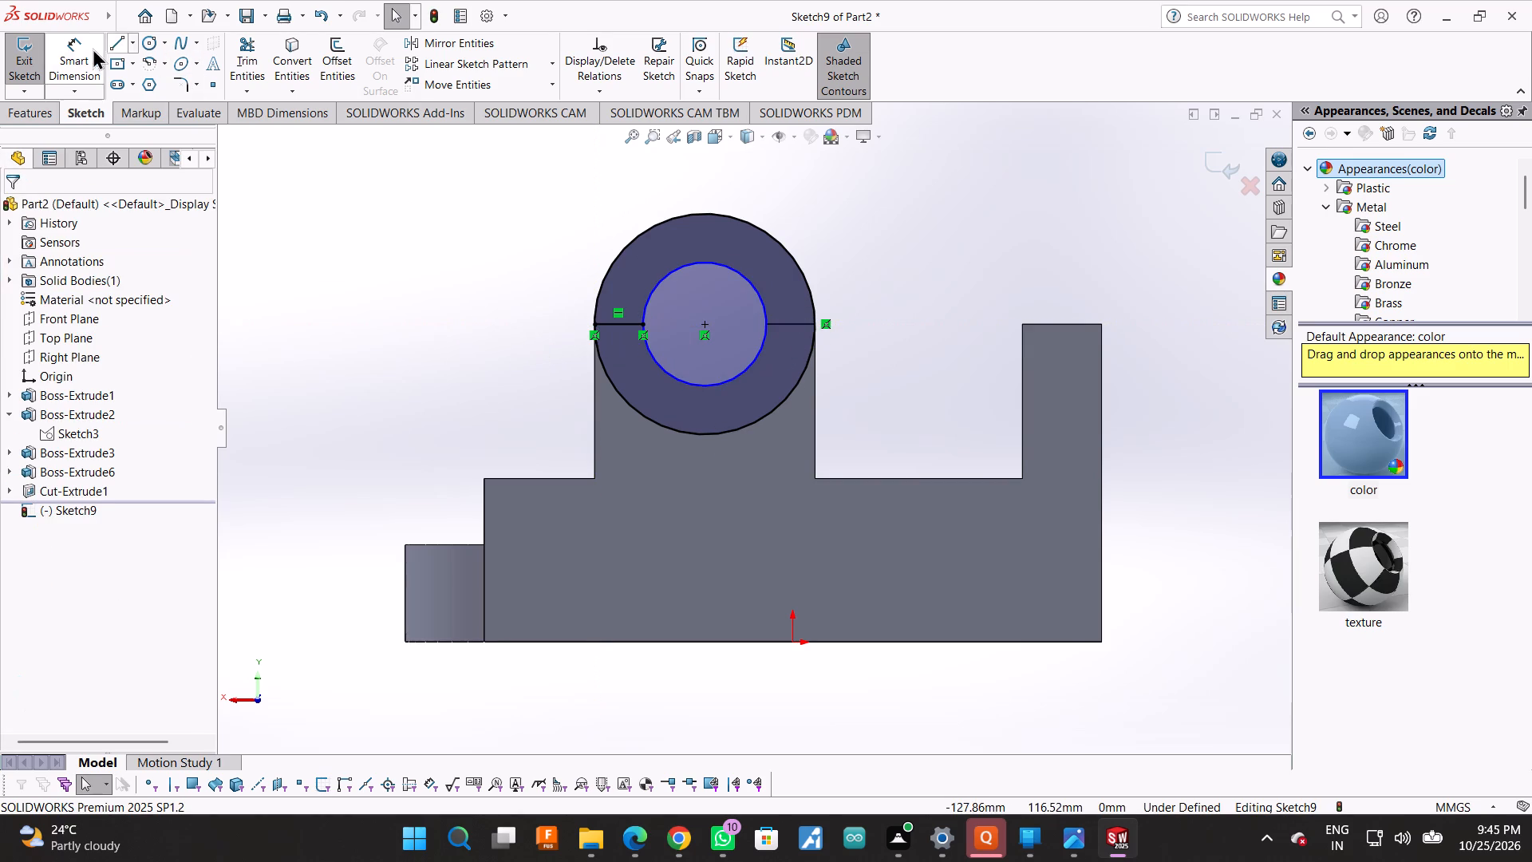
click(121, 40)
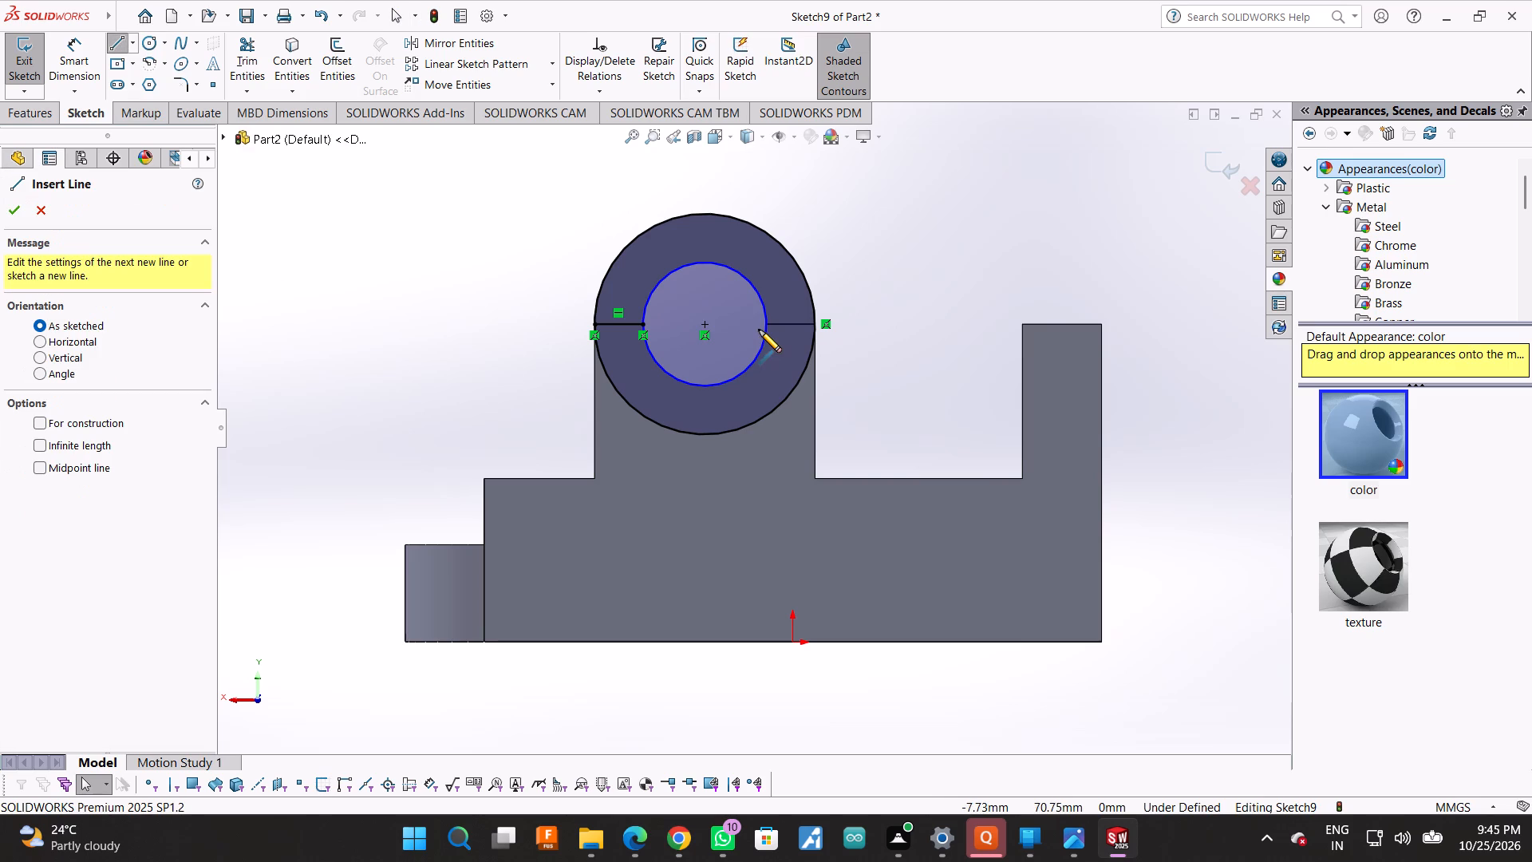
click(765, 324)
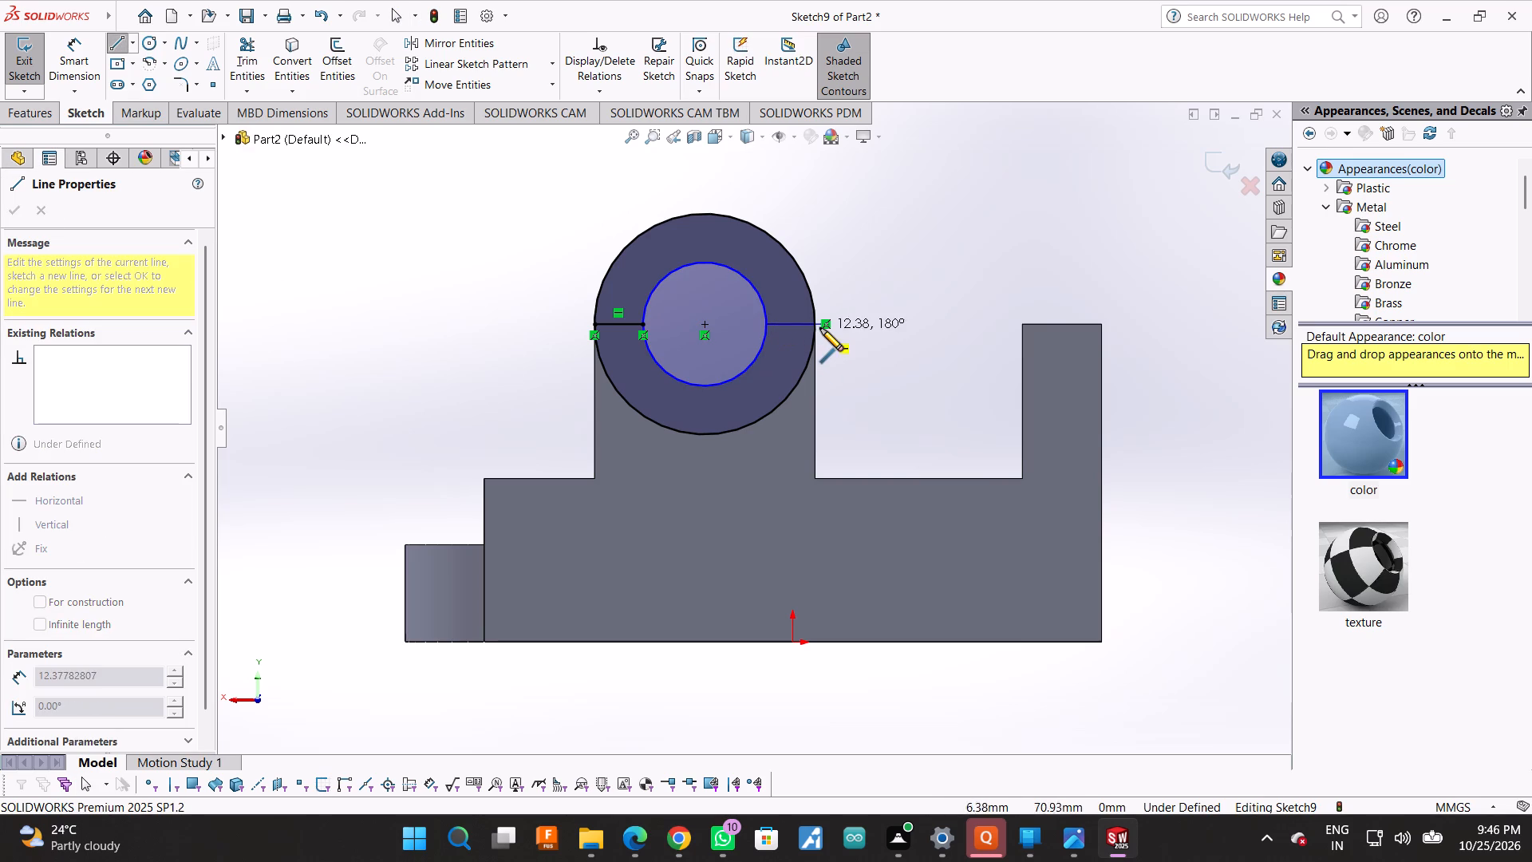
click(819, 323)
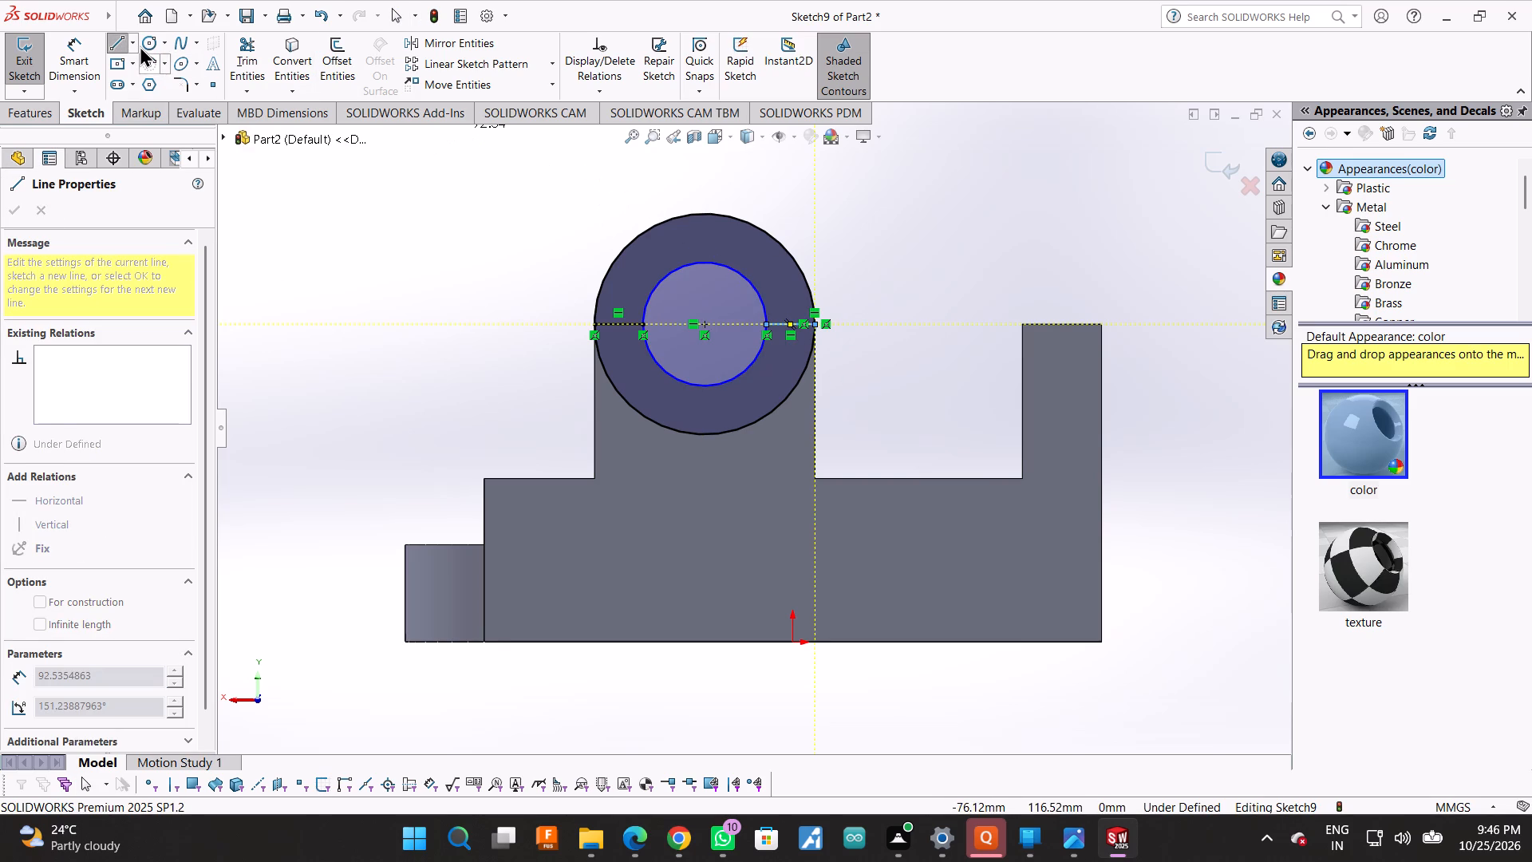
Trim away the lower halves of both circles, leaving a closed half-ring above the wall's top edge.
click(251, 44)
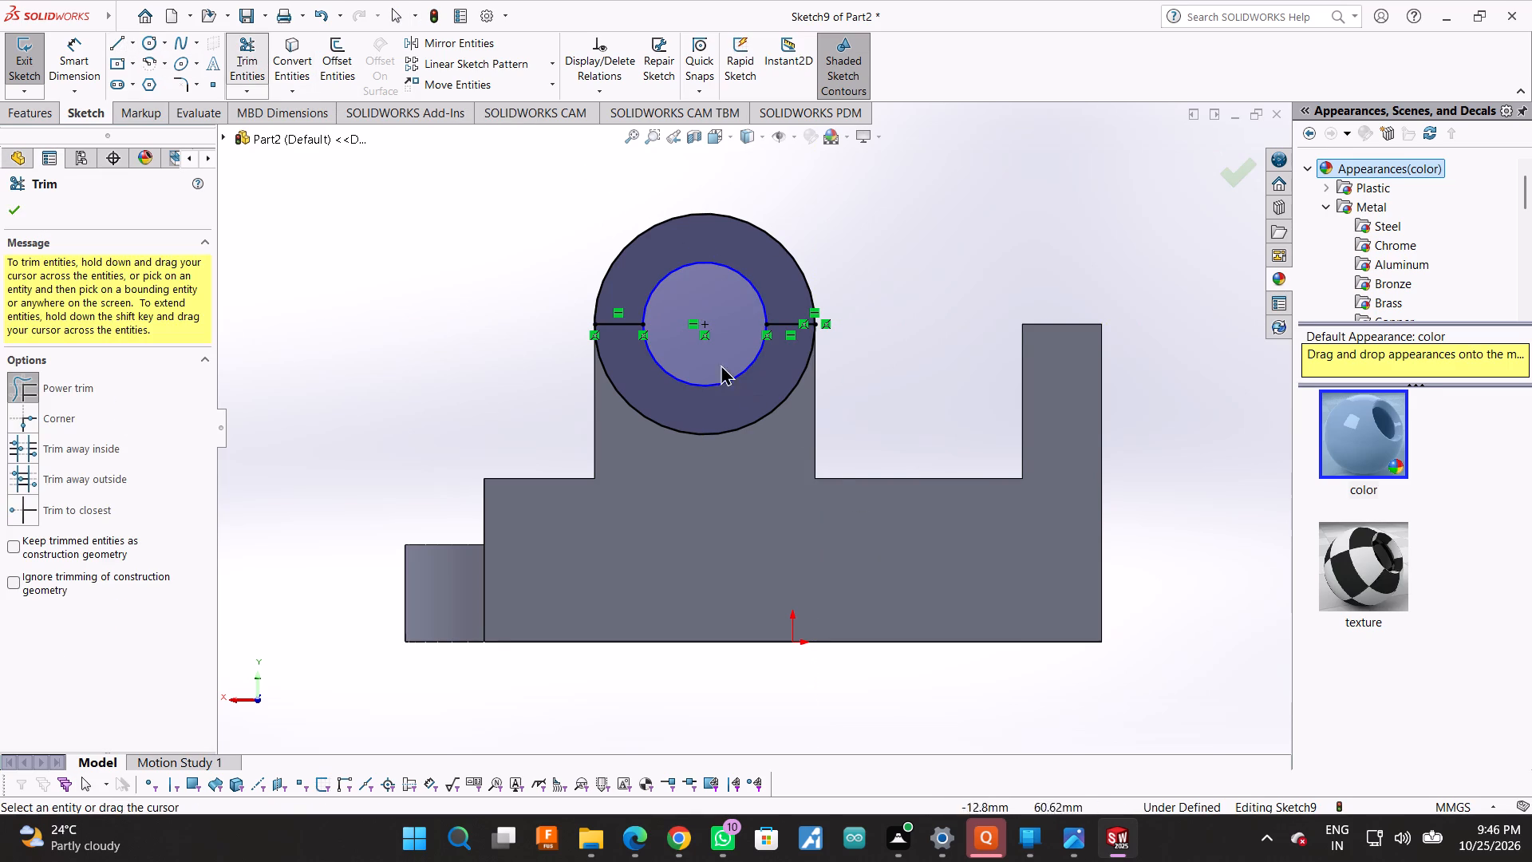
drag(714, 360, 719, 433)
drag(740, 400, 753, 496)
scroll(764, 442, up, 1)
scroll(910, 212, up, 1)
middle_drag(910, 212, 876, 346)
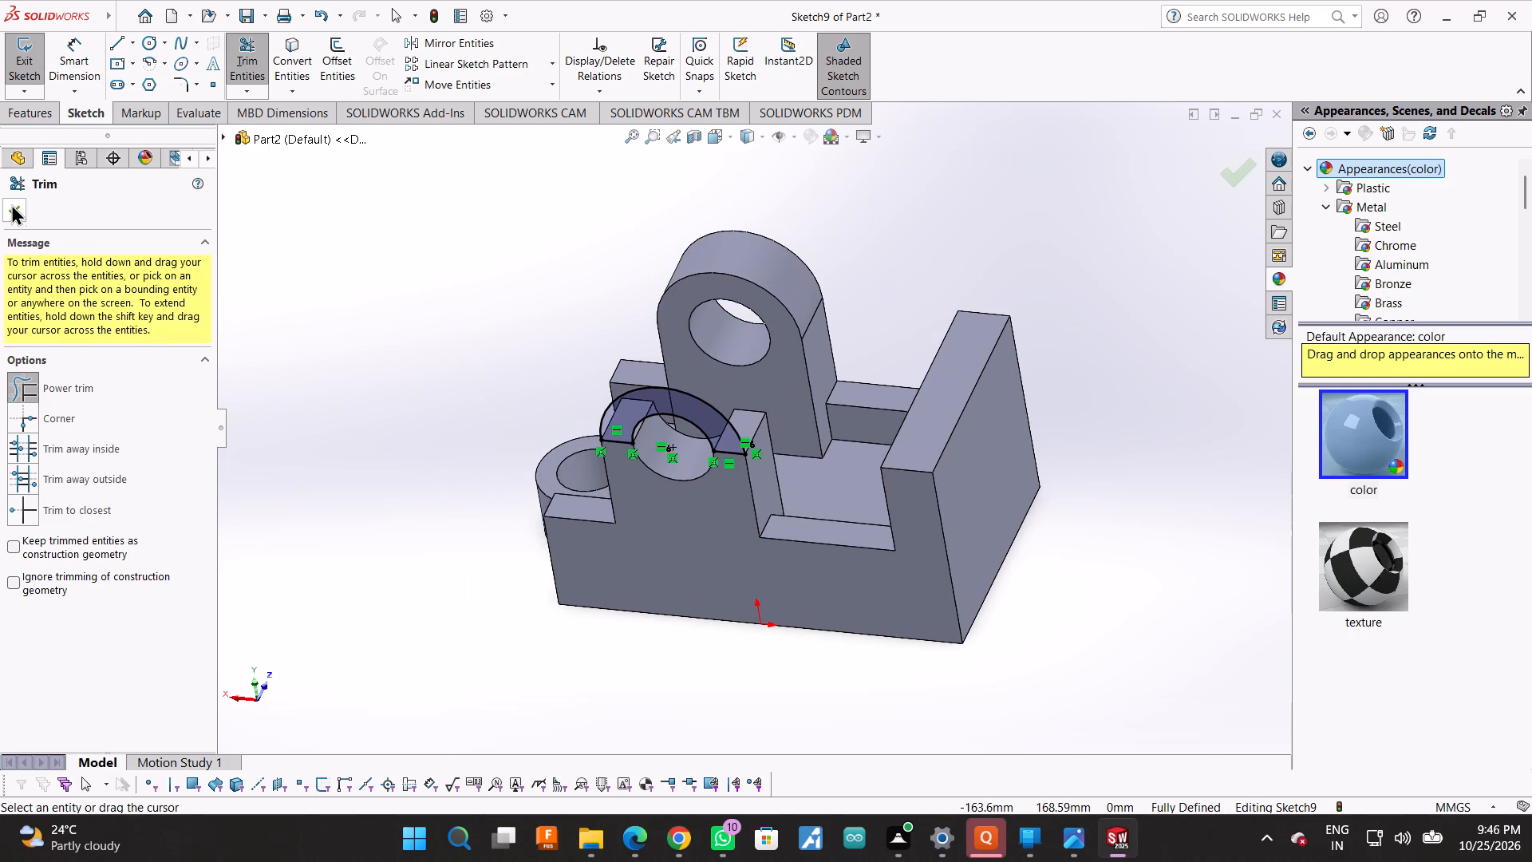
click(11, 211)
Extrude the half-ring profile 22 mm in the reversed direction, merged with the side wall.
click(26, 126)
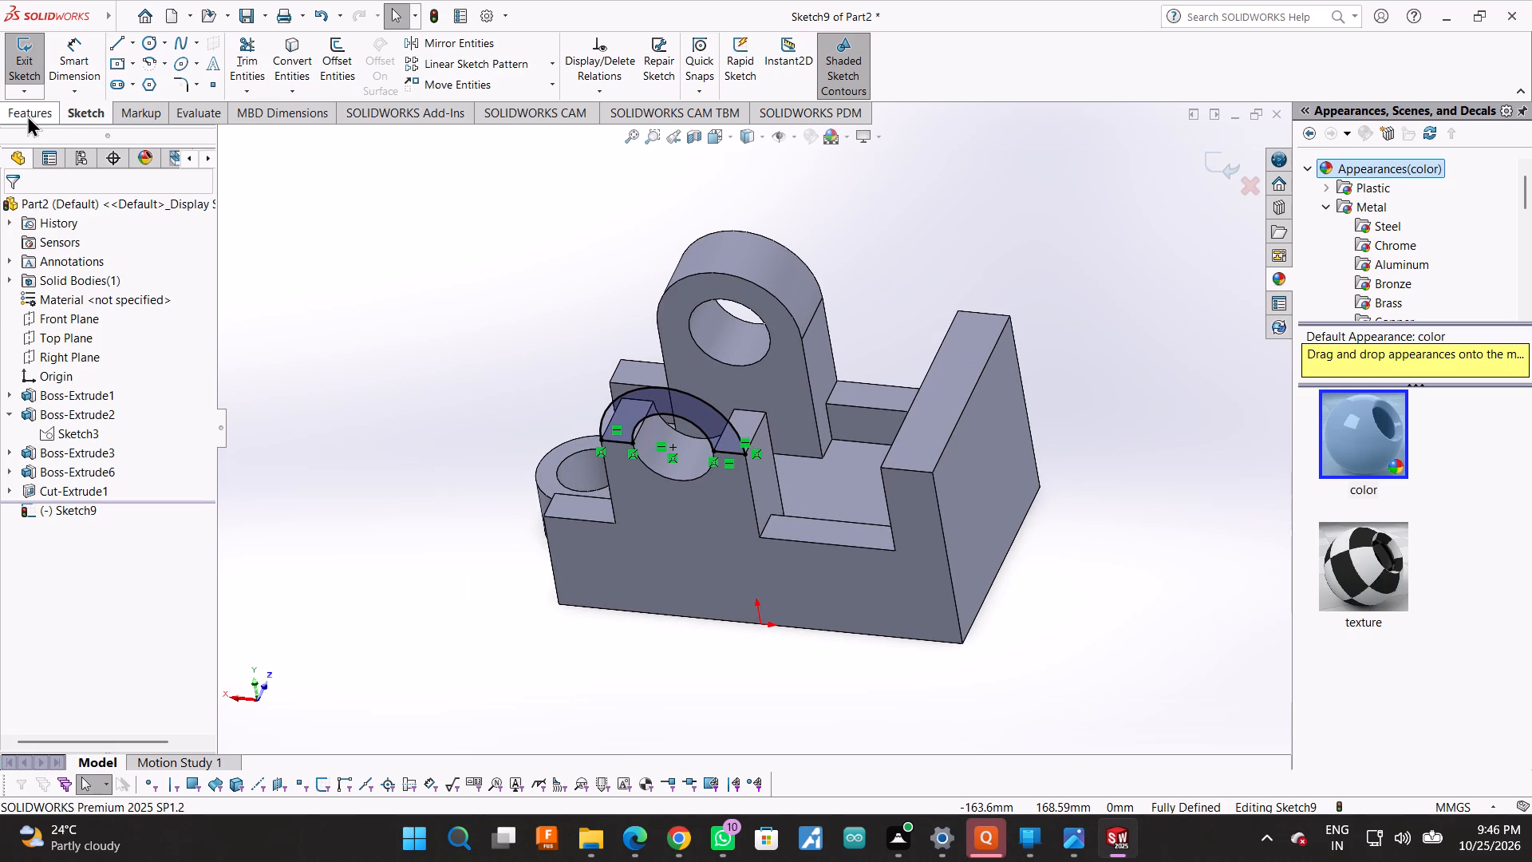
click(27, 115)
click(48, 56)
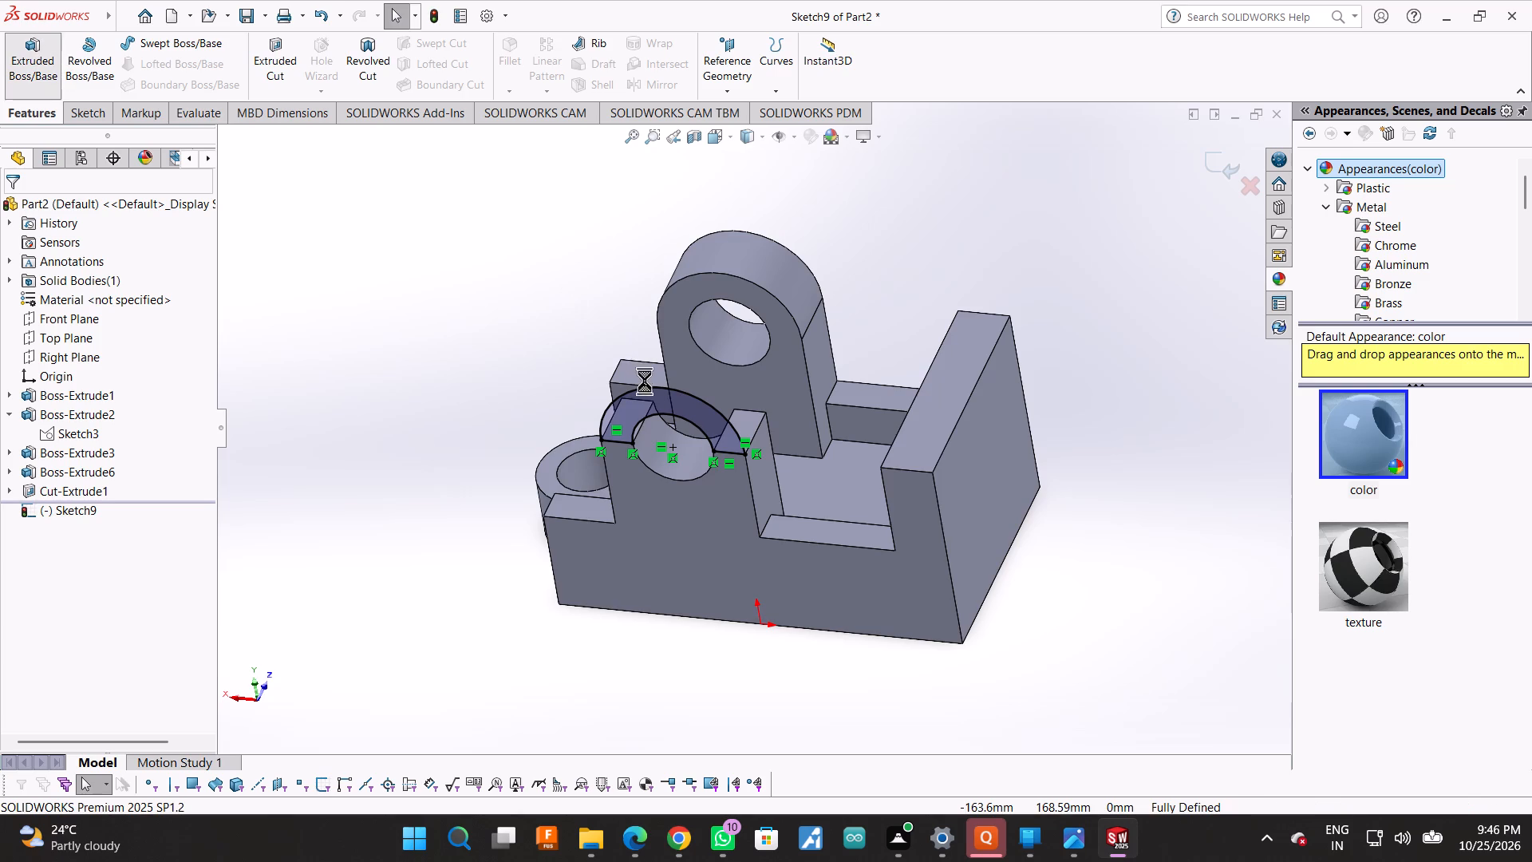
middle_drag(780, 215, 786, 217)
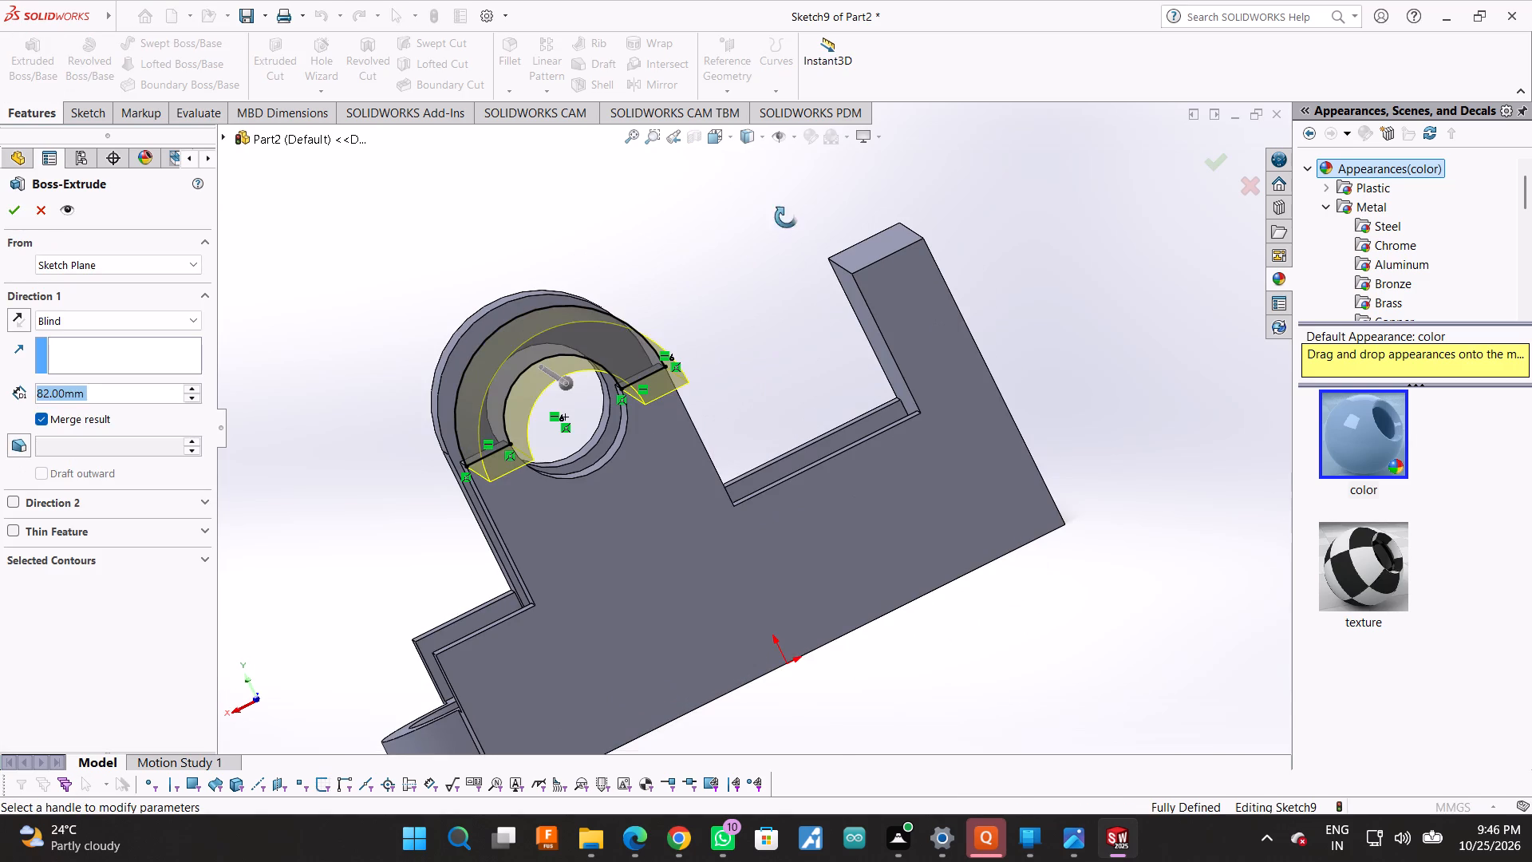
middle_drag(786, 217, 832, 329)
triple_click(107, 395)
click(107, 395)
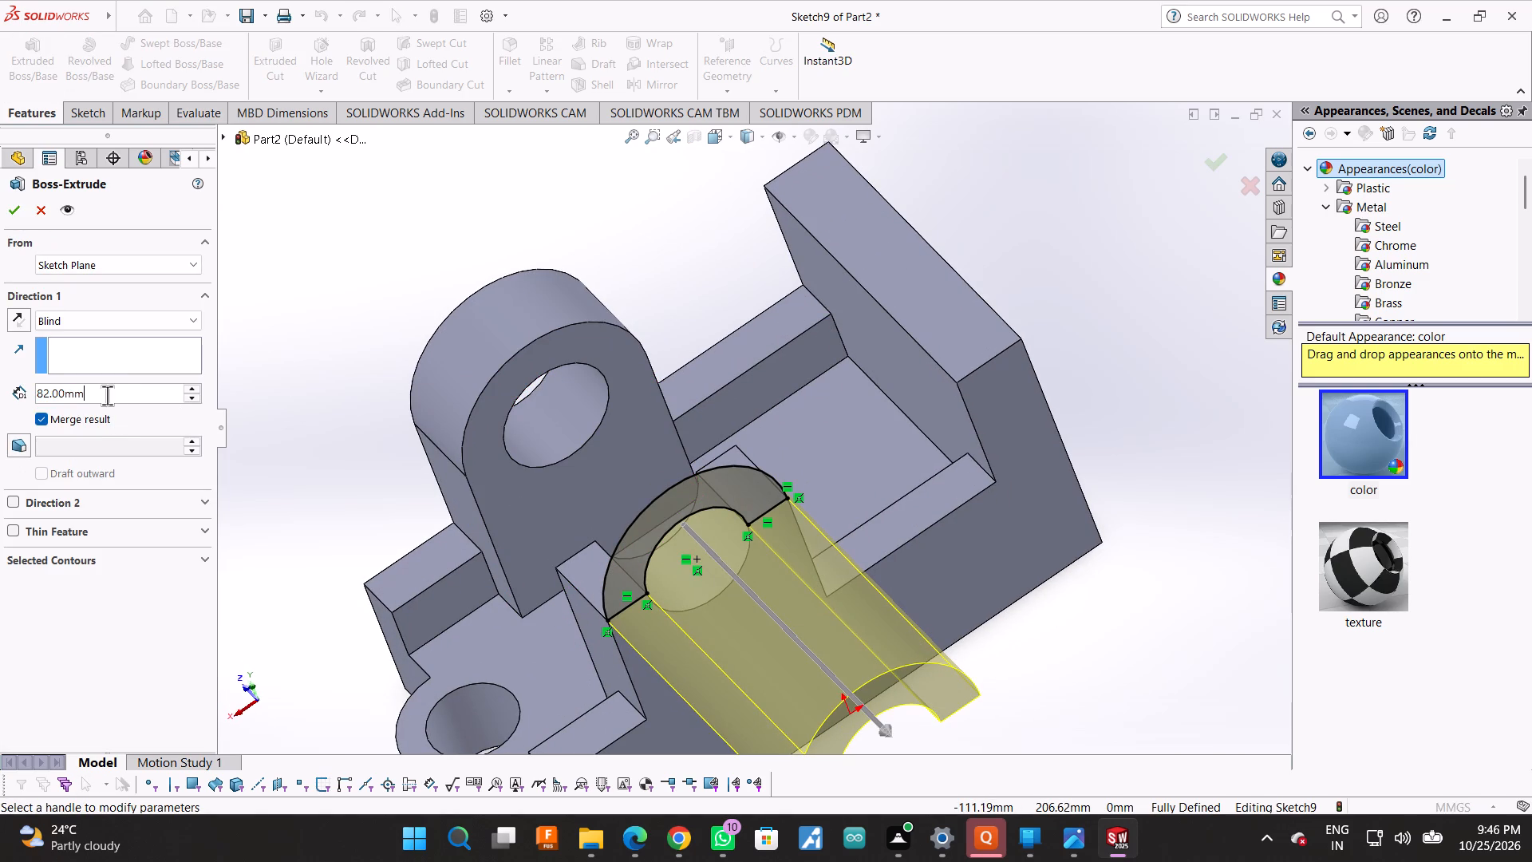
text(22)
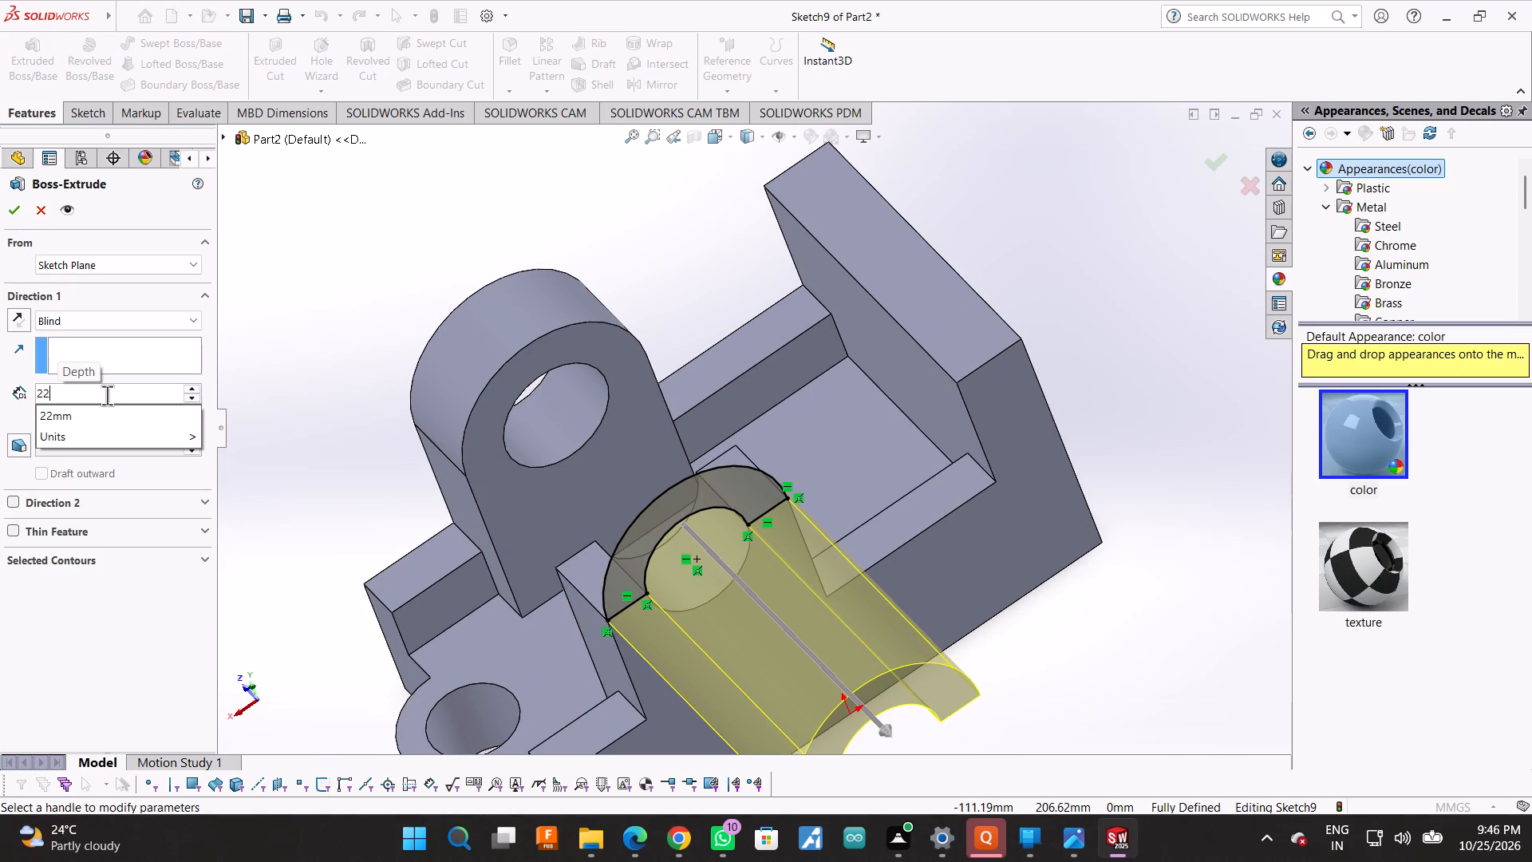
double_click(10, 314)
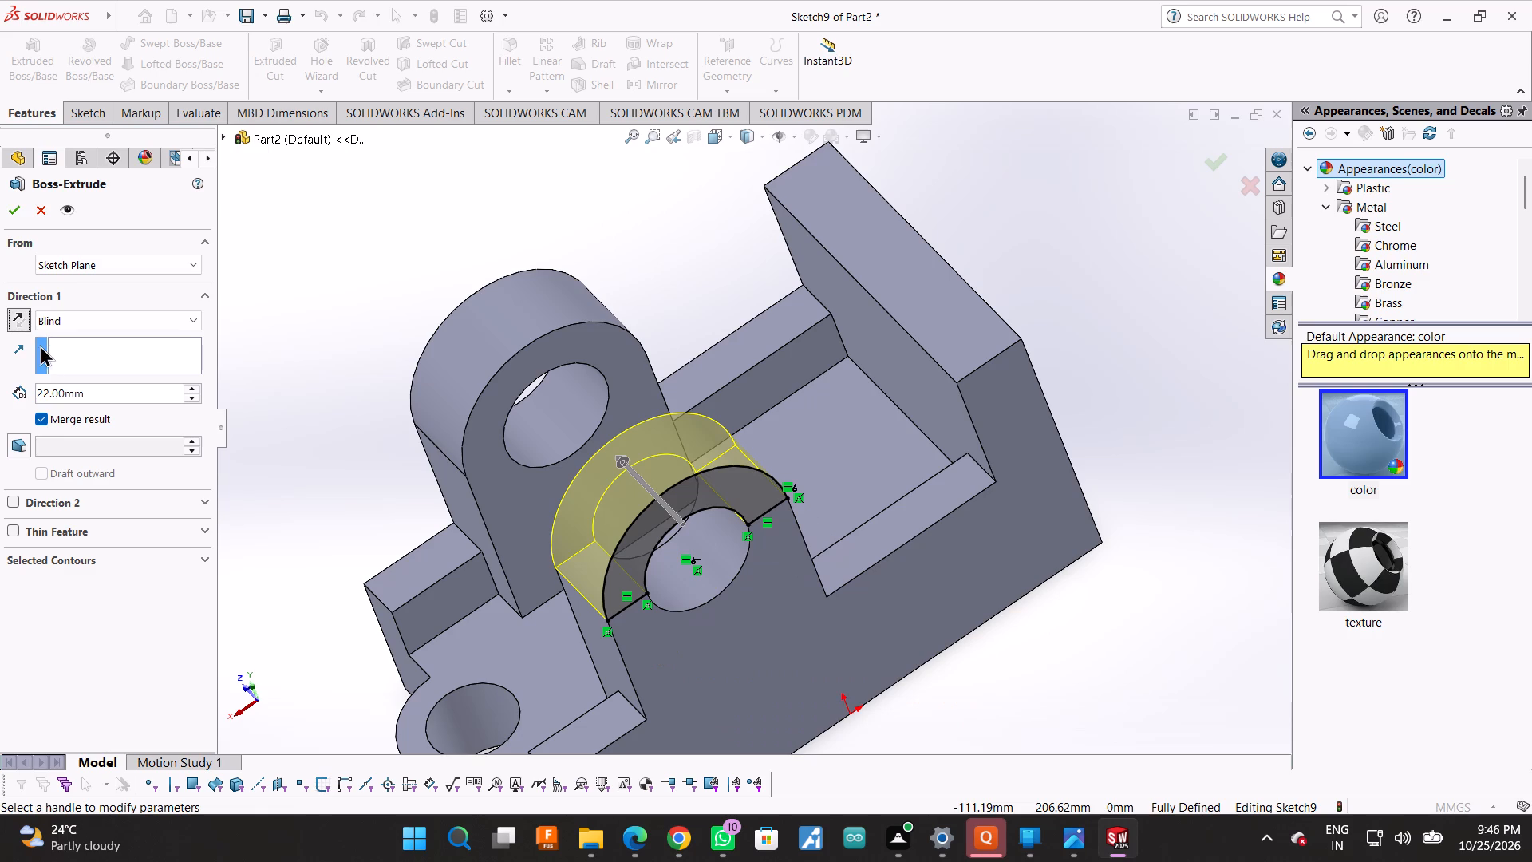
click(9, 213)
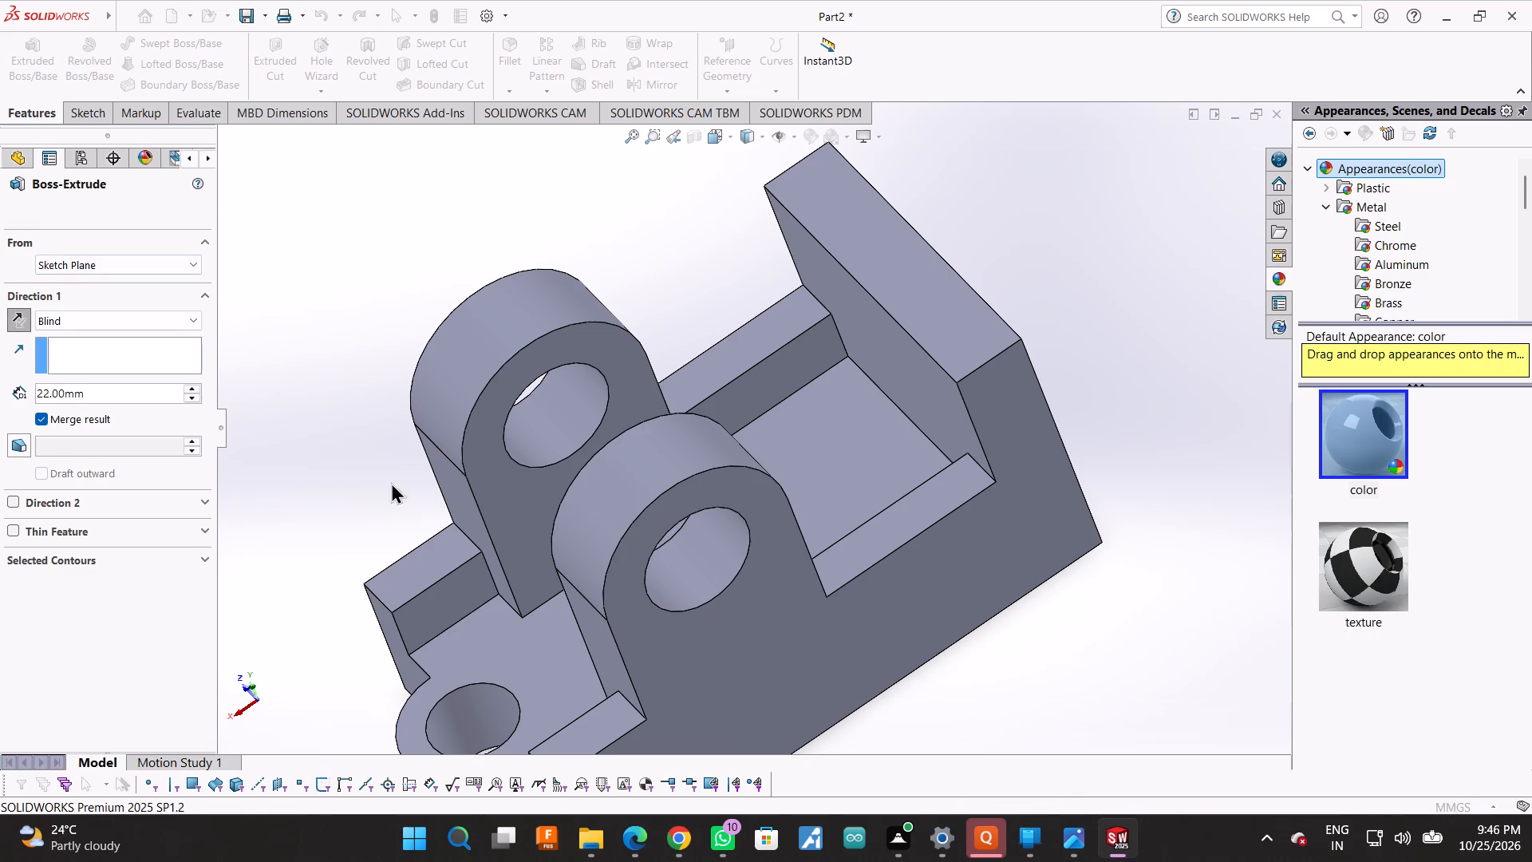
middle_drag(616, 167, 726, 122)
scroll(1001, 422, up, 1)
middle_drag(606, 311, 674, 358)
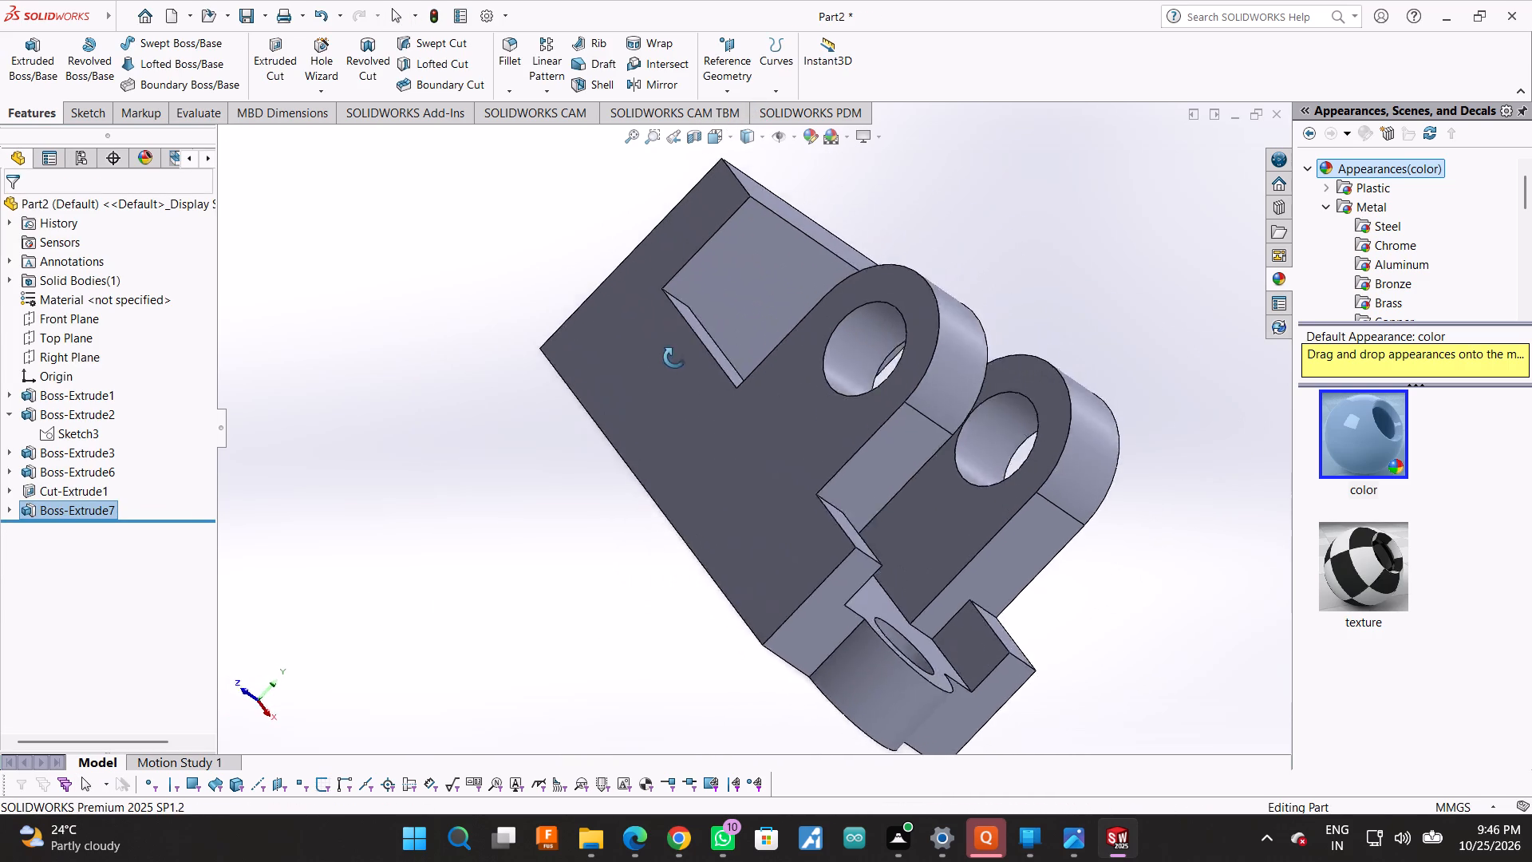
Examine the part from several angles, checking both rounded side walls, the end plate and the holed lug.
middle_drag(674, 358, 722, 379)
scroll(949, 419, up, 2)
scroll(993, 382, down, 2)
middle_drag(952, 407, 899, 413)
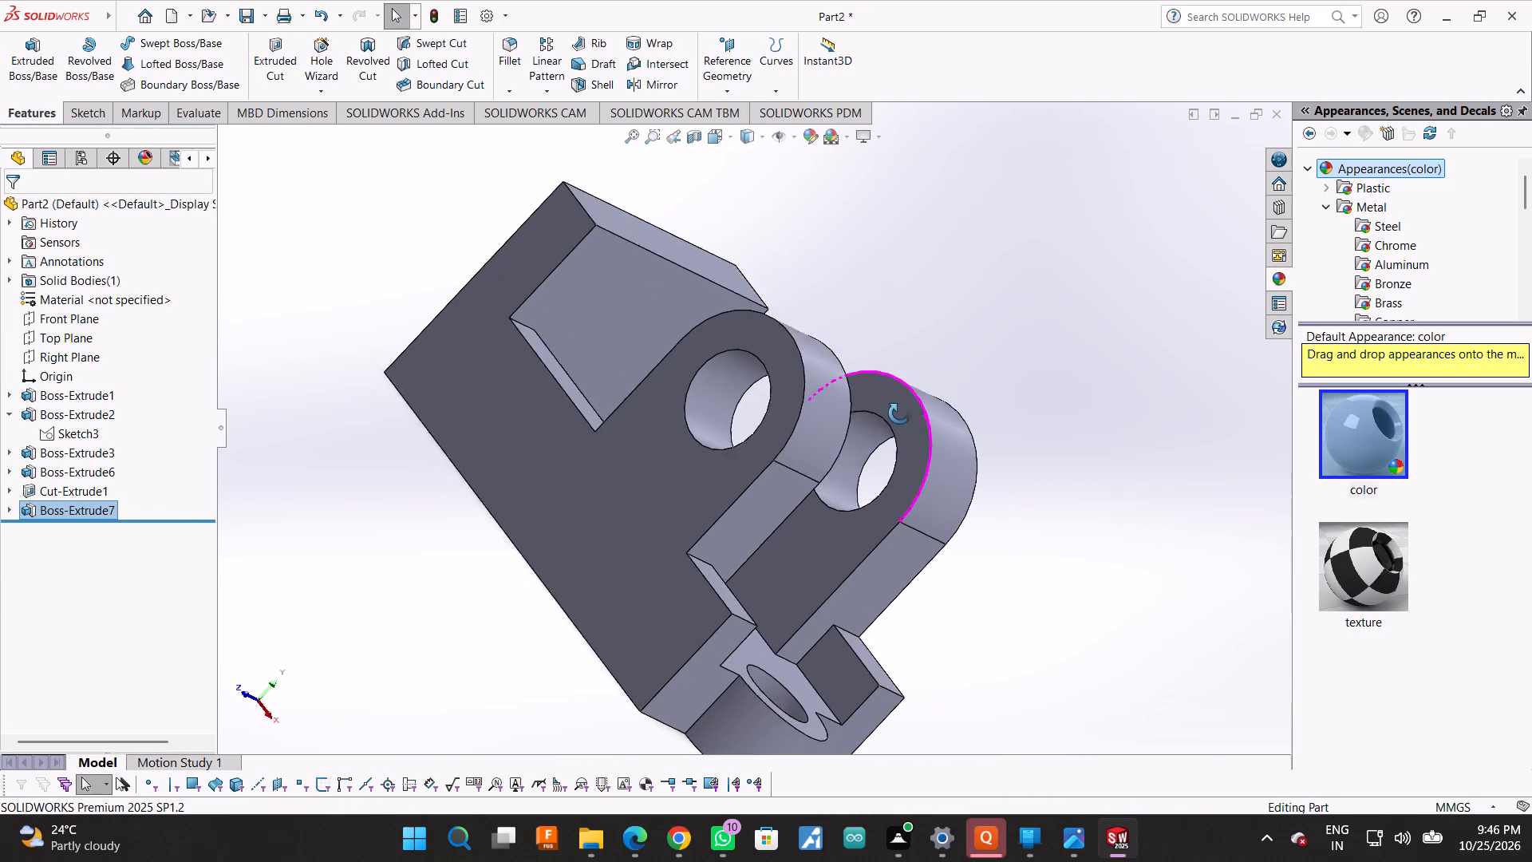
middle_drag(899, 413, 884, 412)
scroll(884, 412, up, 1)
scroll(1056, 401, up, 1)
middle_drag(1056, 401, 1025, 404)
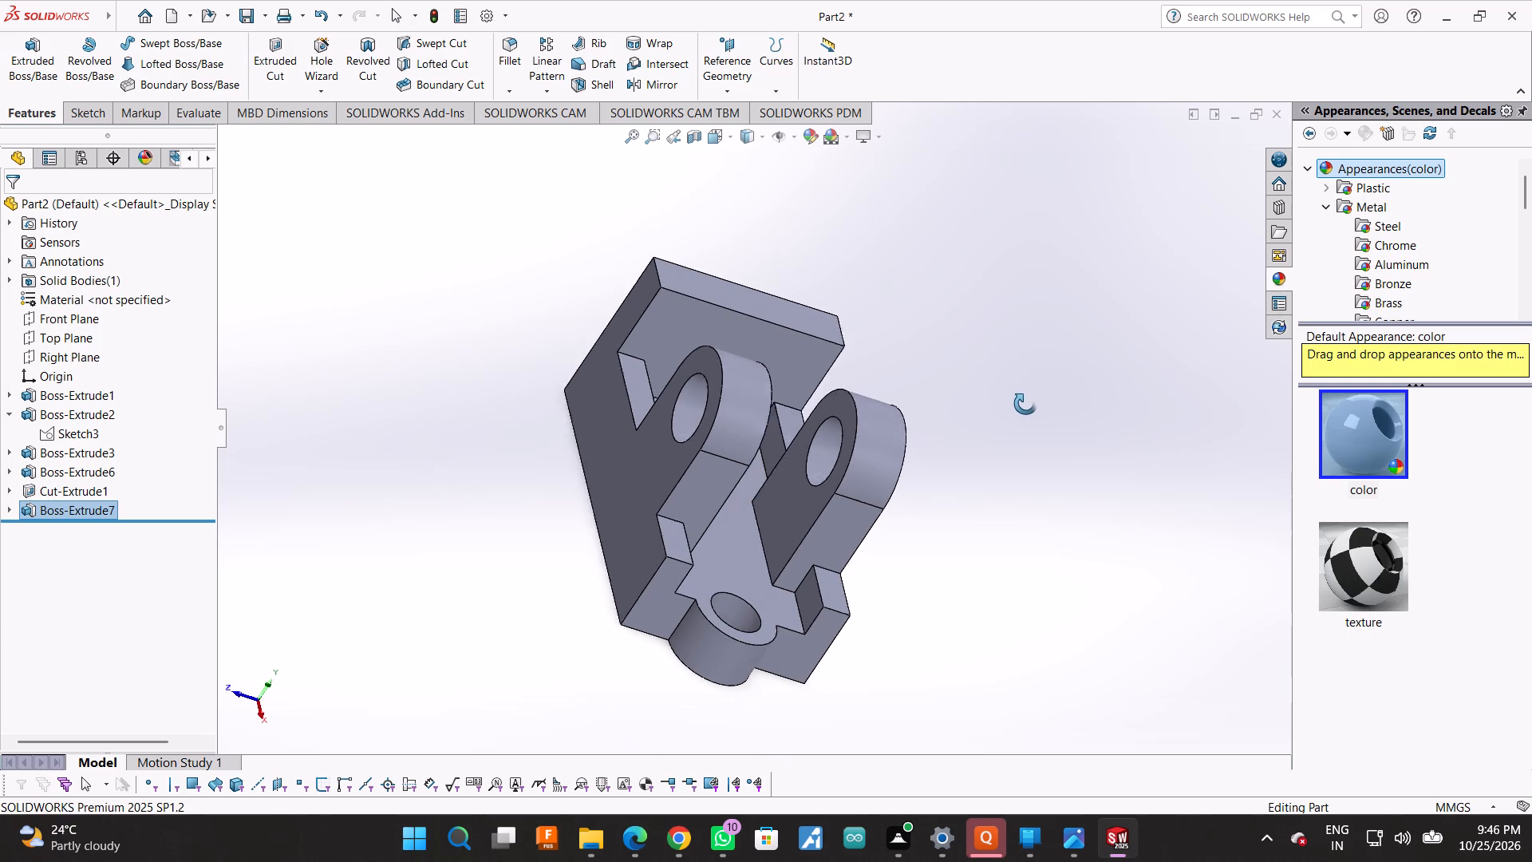
middle_drag(1025, 404, 1017, 405)
scroll(1017, 405, down, 1)
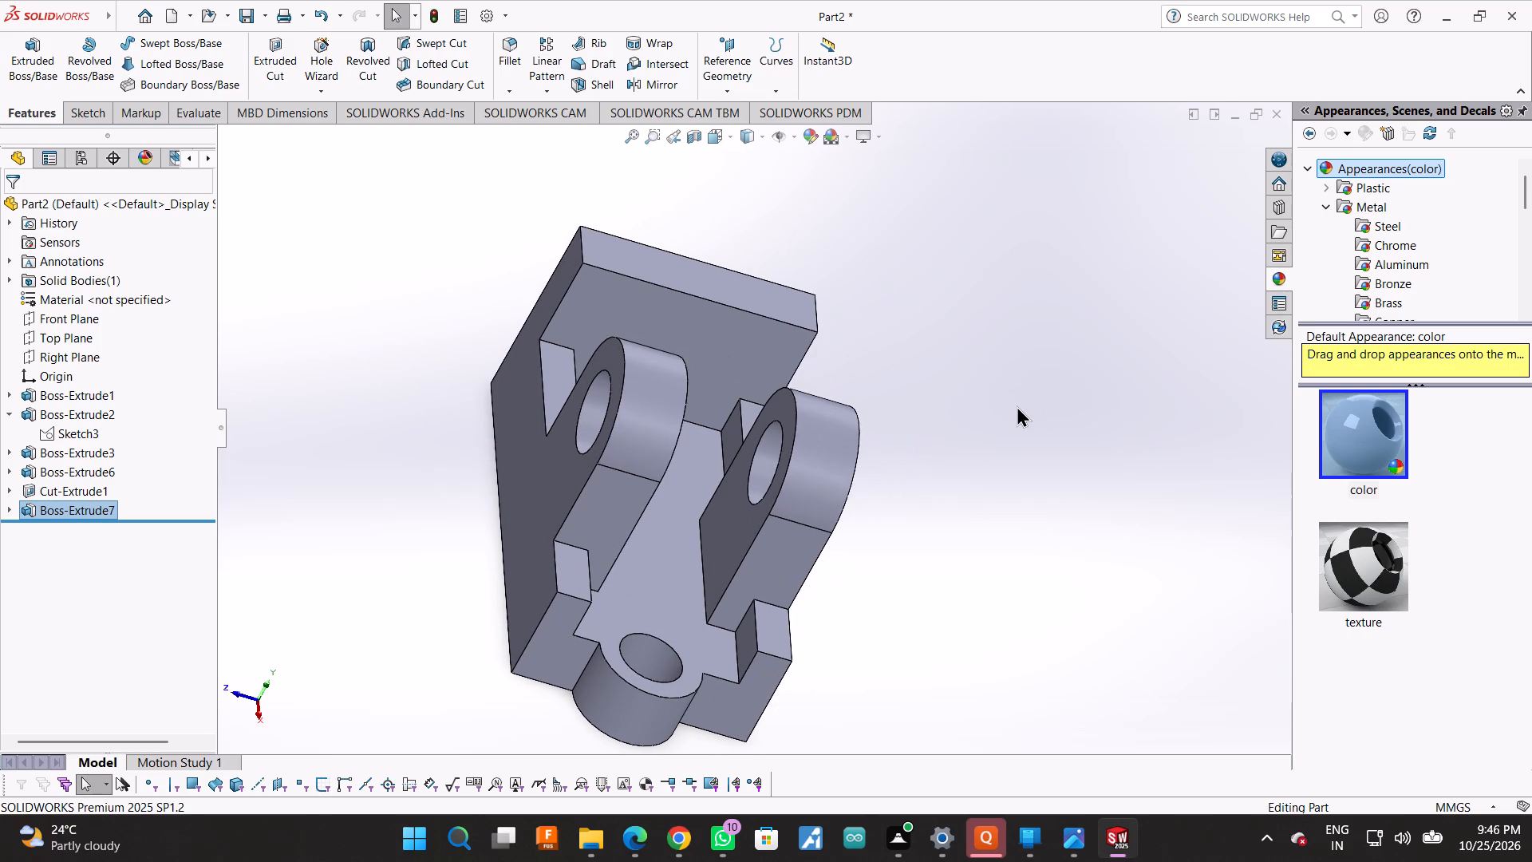
scroll(1017, 405, up, 1)
middle_drag(1017, 405, 987, 383)
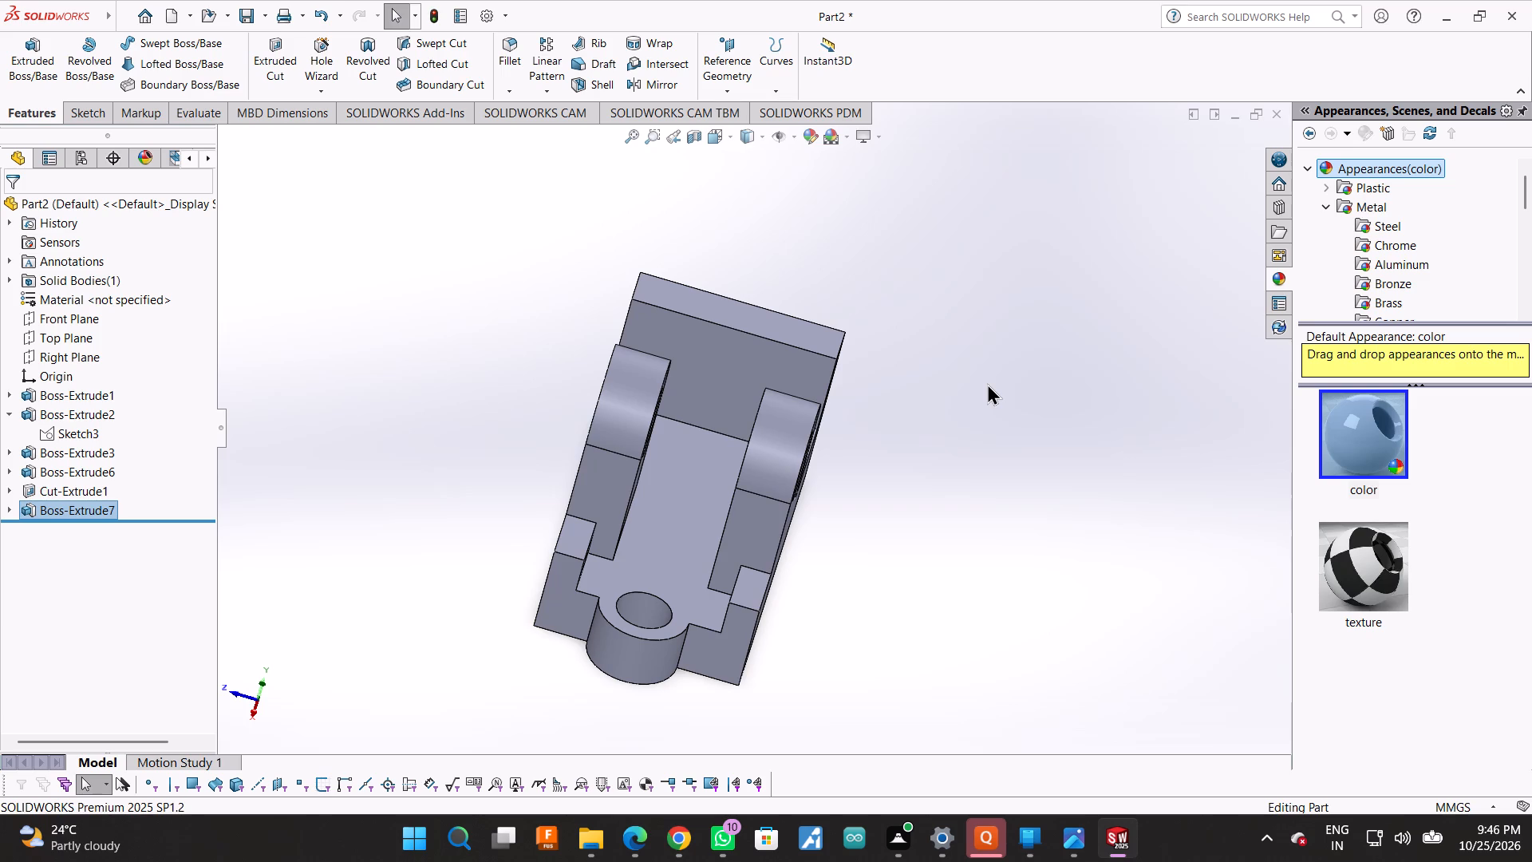
On the outer face of the upright end plate, sketch a circle of about 13.8 mm radius centred on the top edge's midpoint.
middle_drag(987, 383, 844, 509)
click(863, 362)
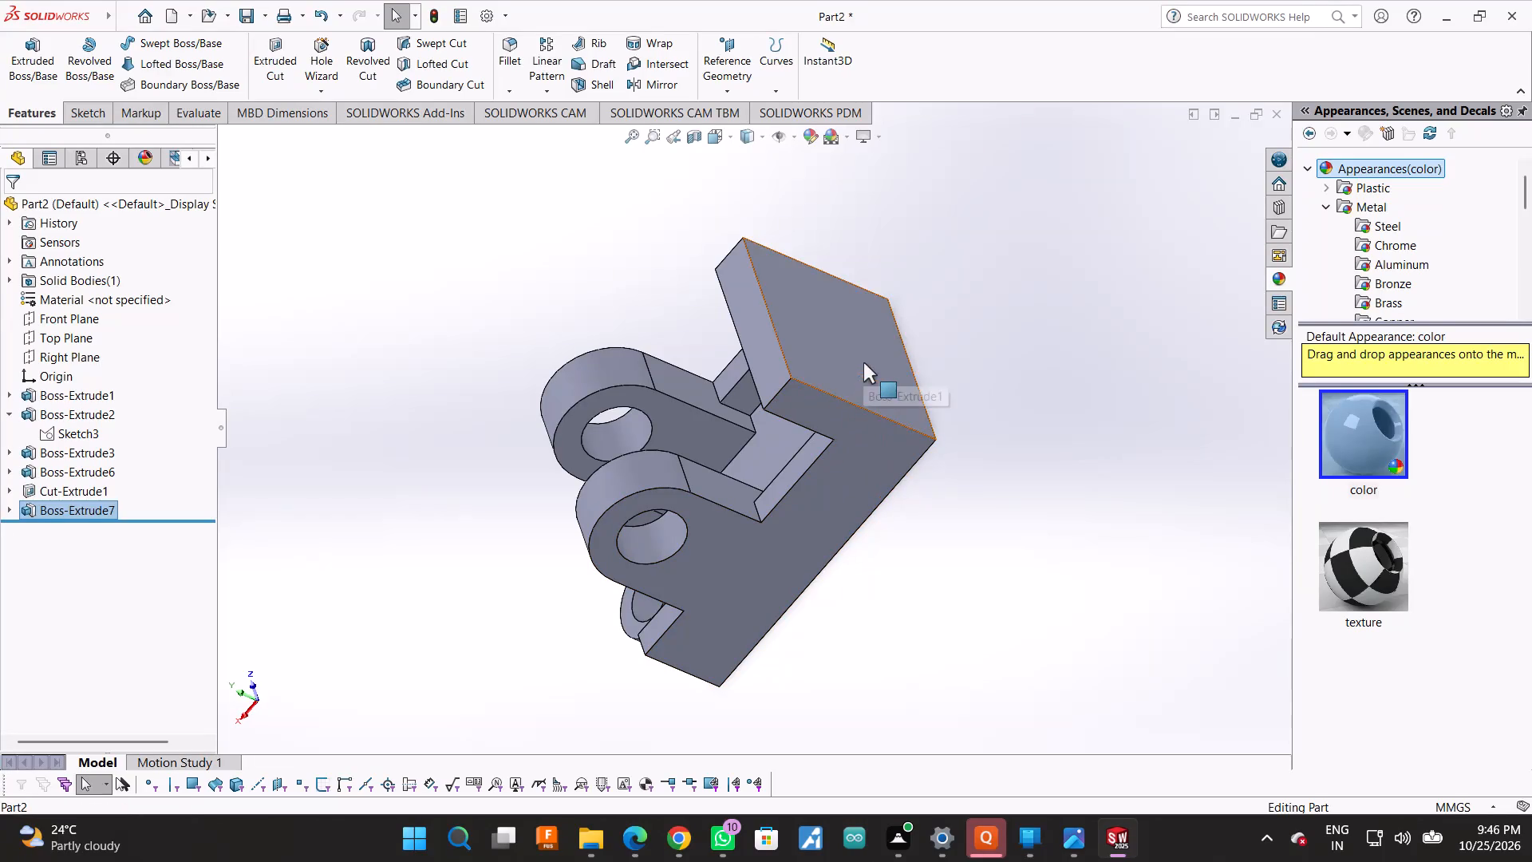
double_click(931, 303)
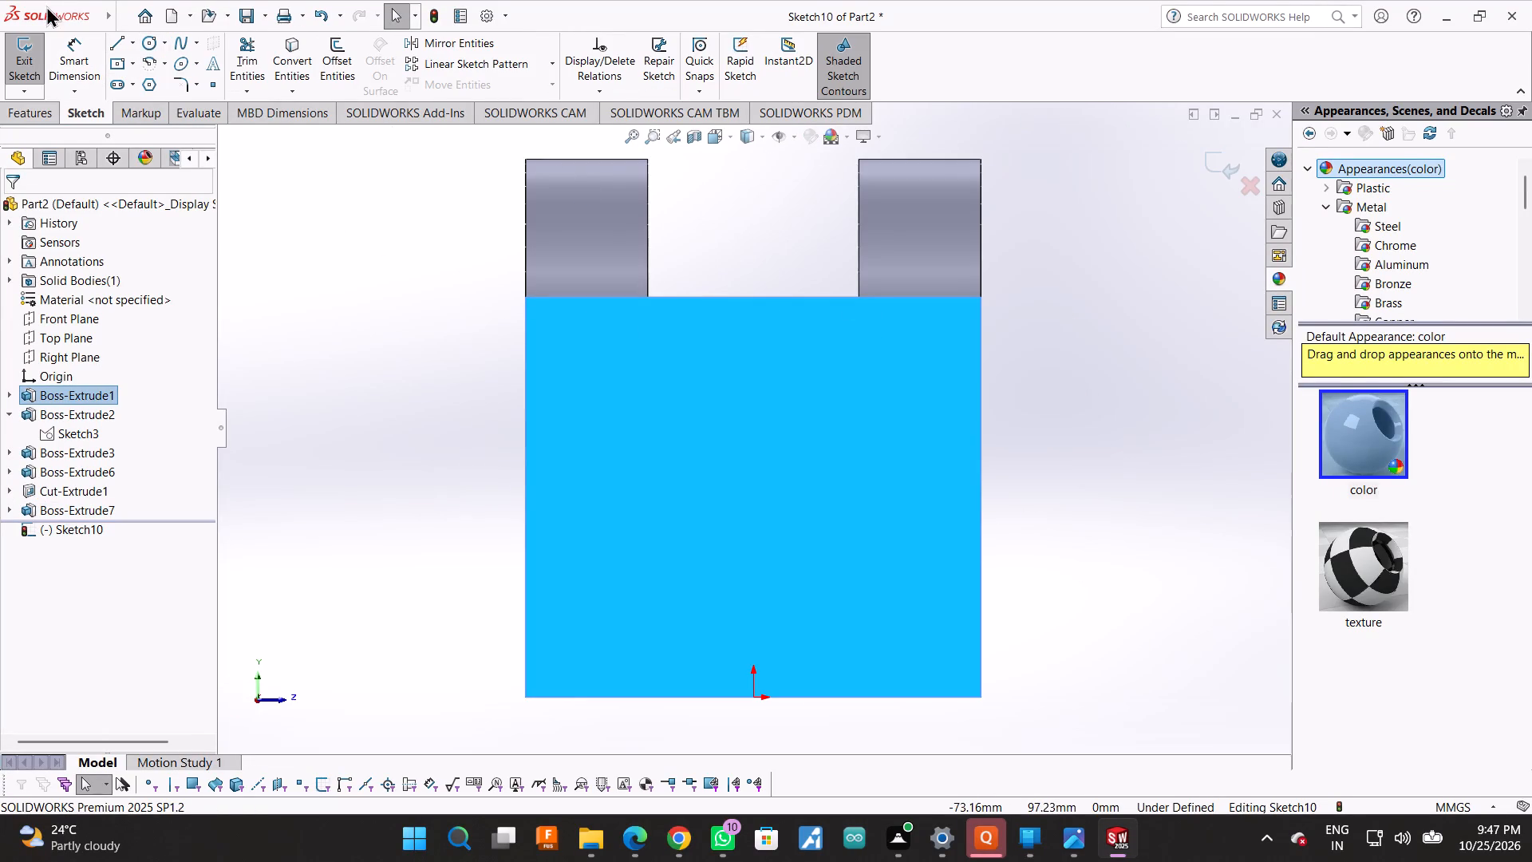
click(147, 46)
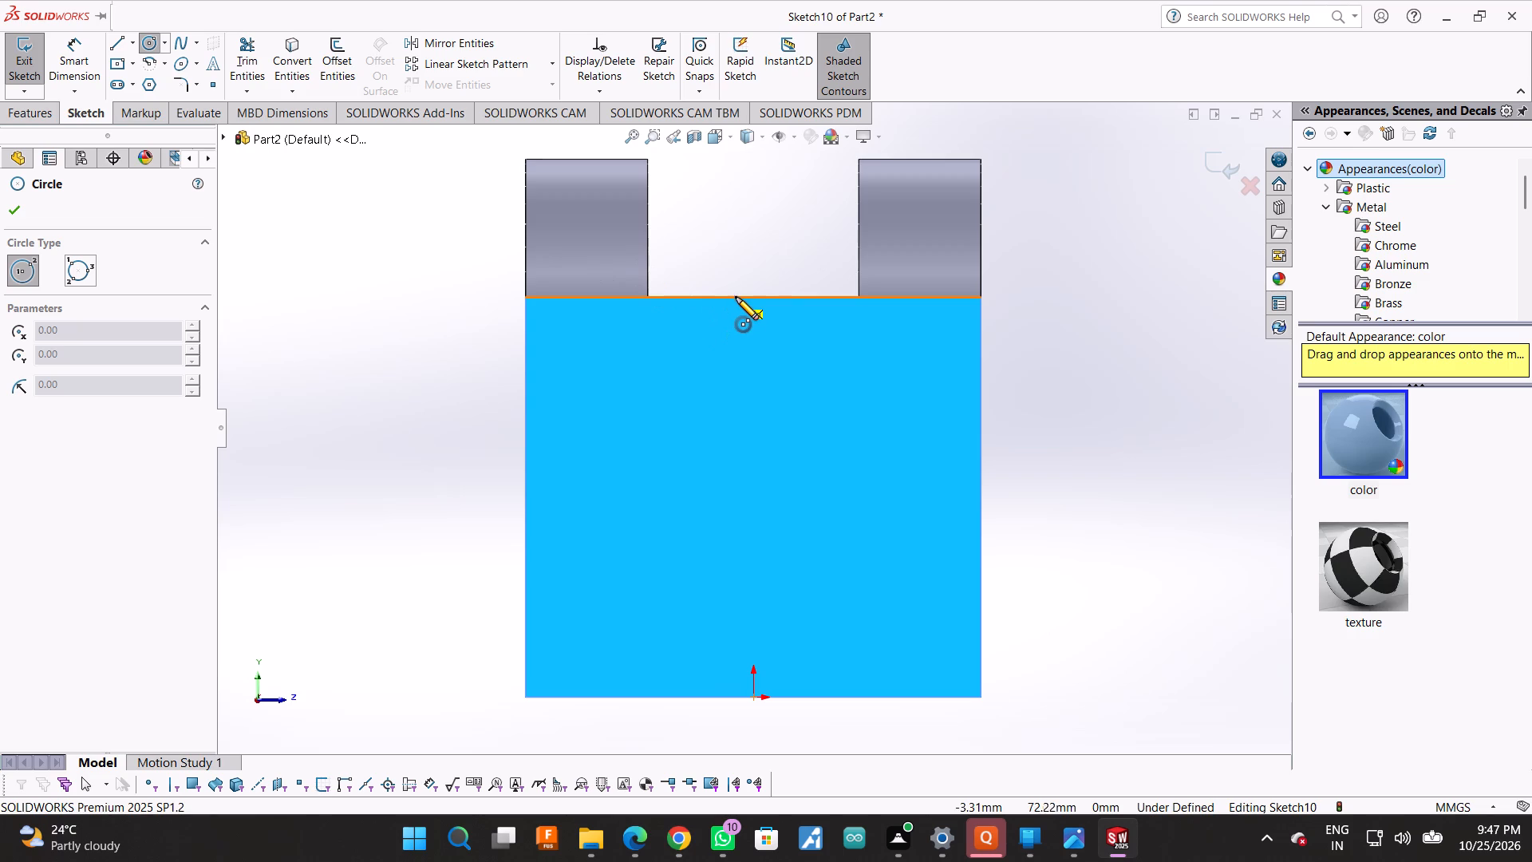
click(751, 301)
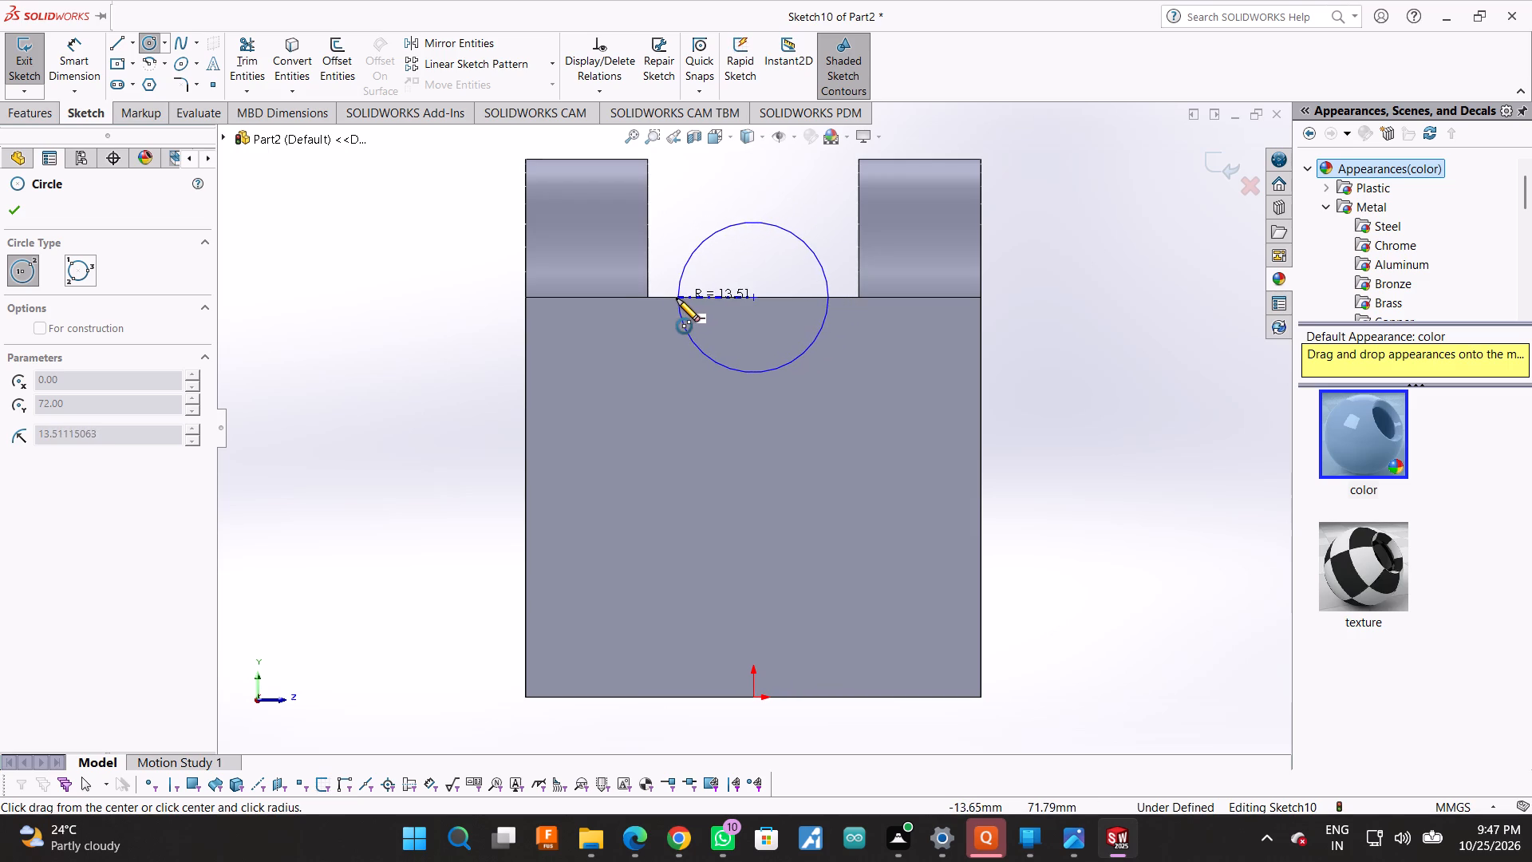
click(677, 299)
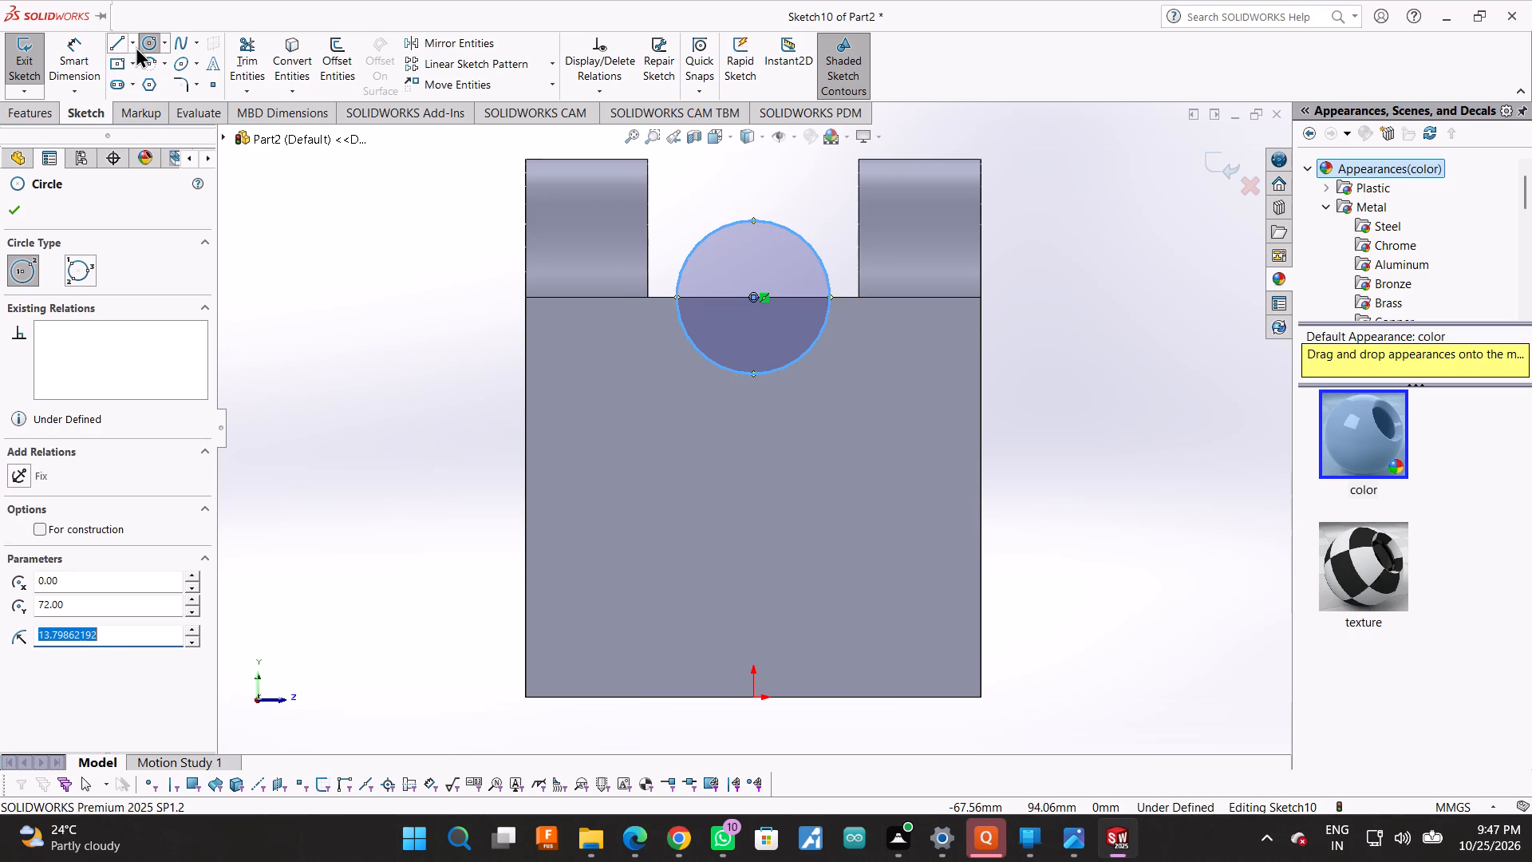
Dimension the circle's diameter as 28 mm.
click(95, 48)
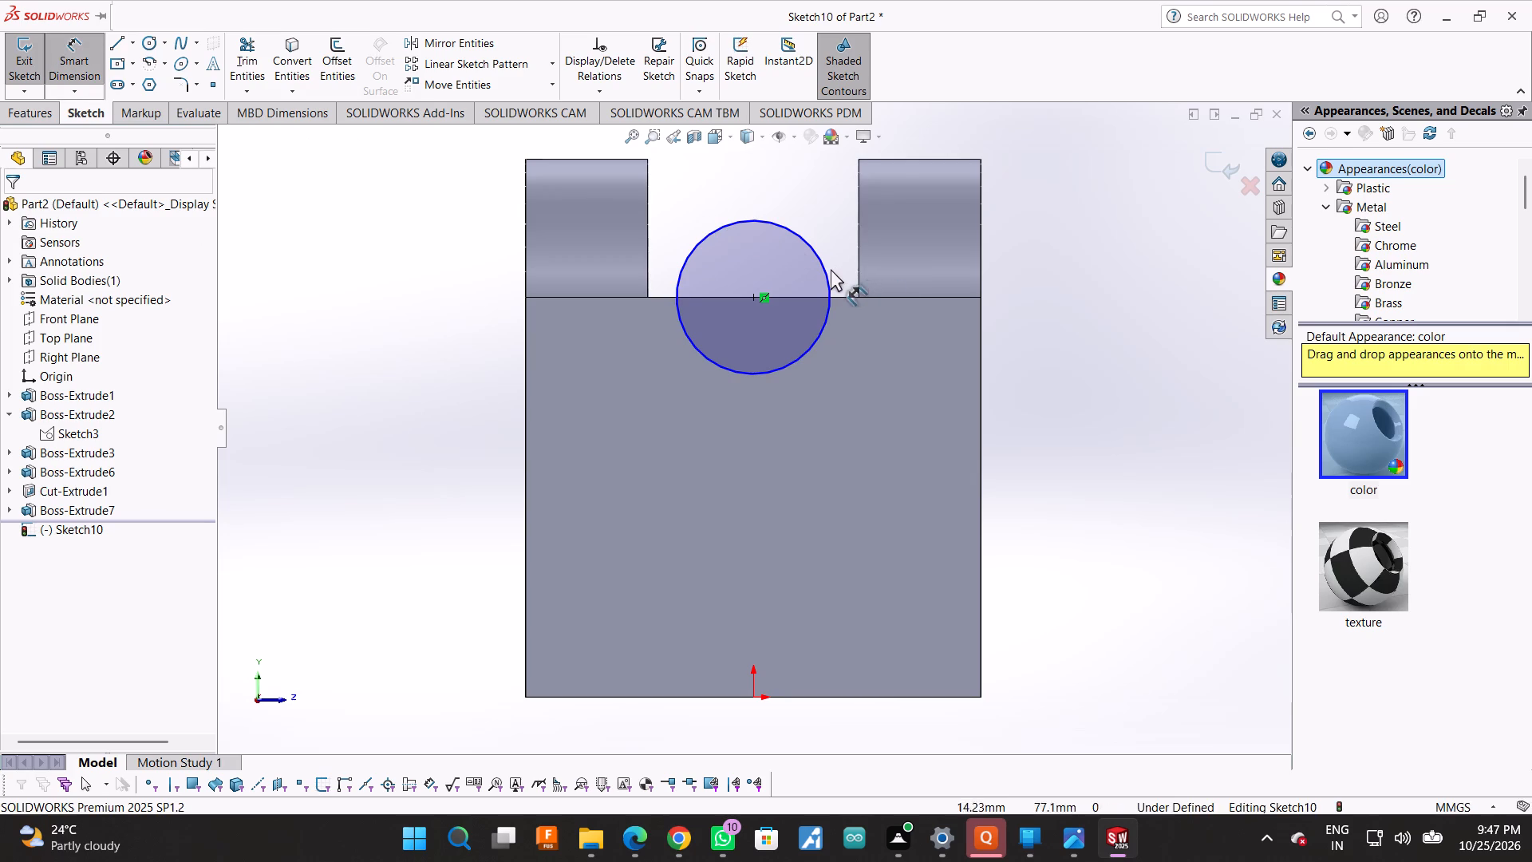
click(827, 271)
click(1036, 294)
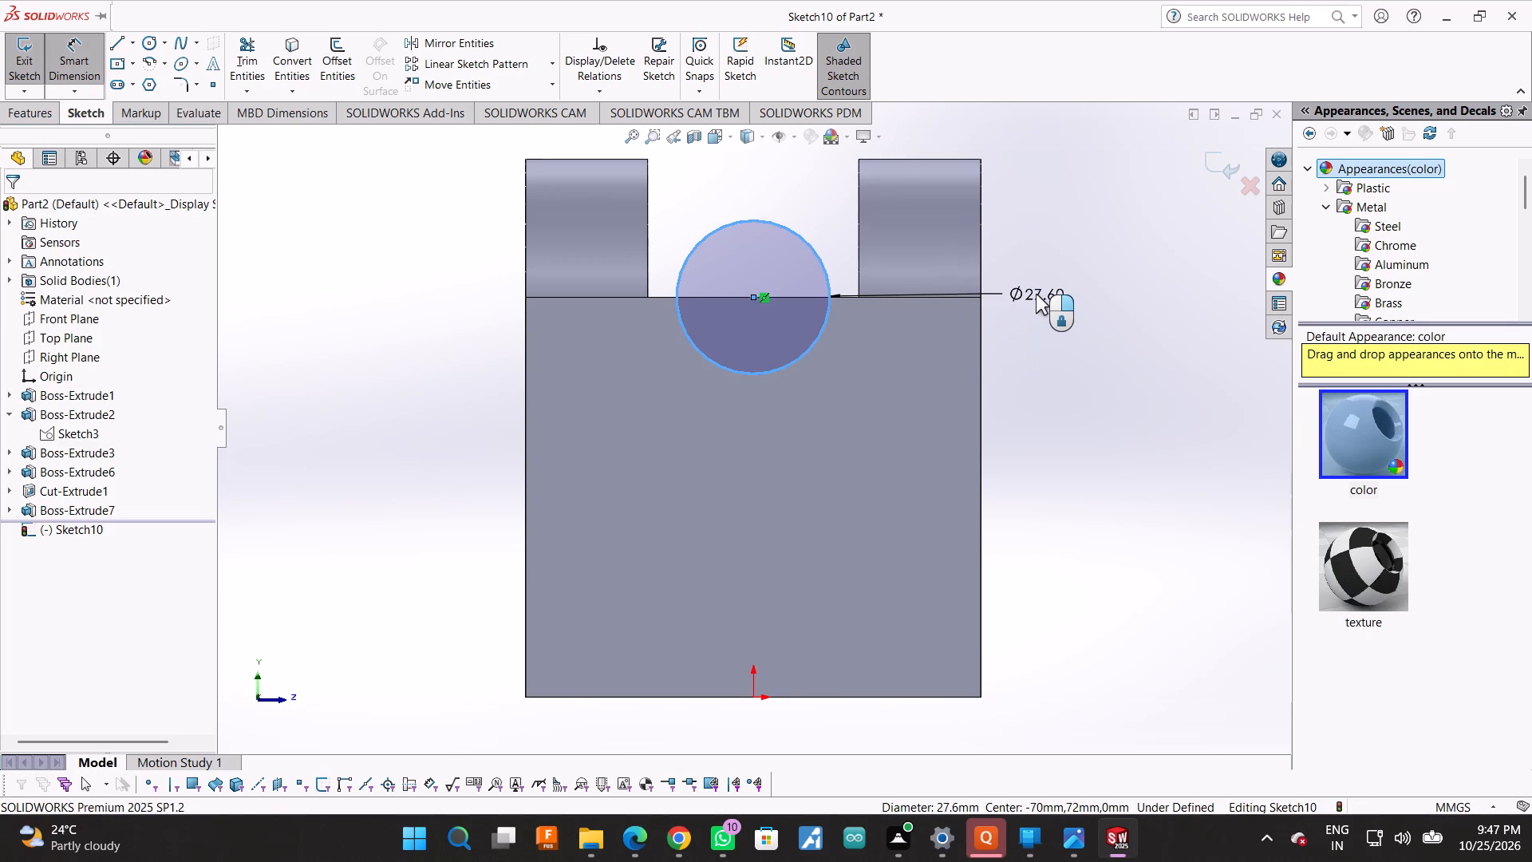
text(28)
key(Return)
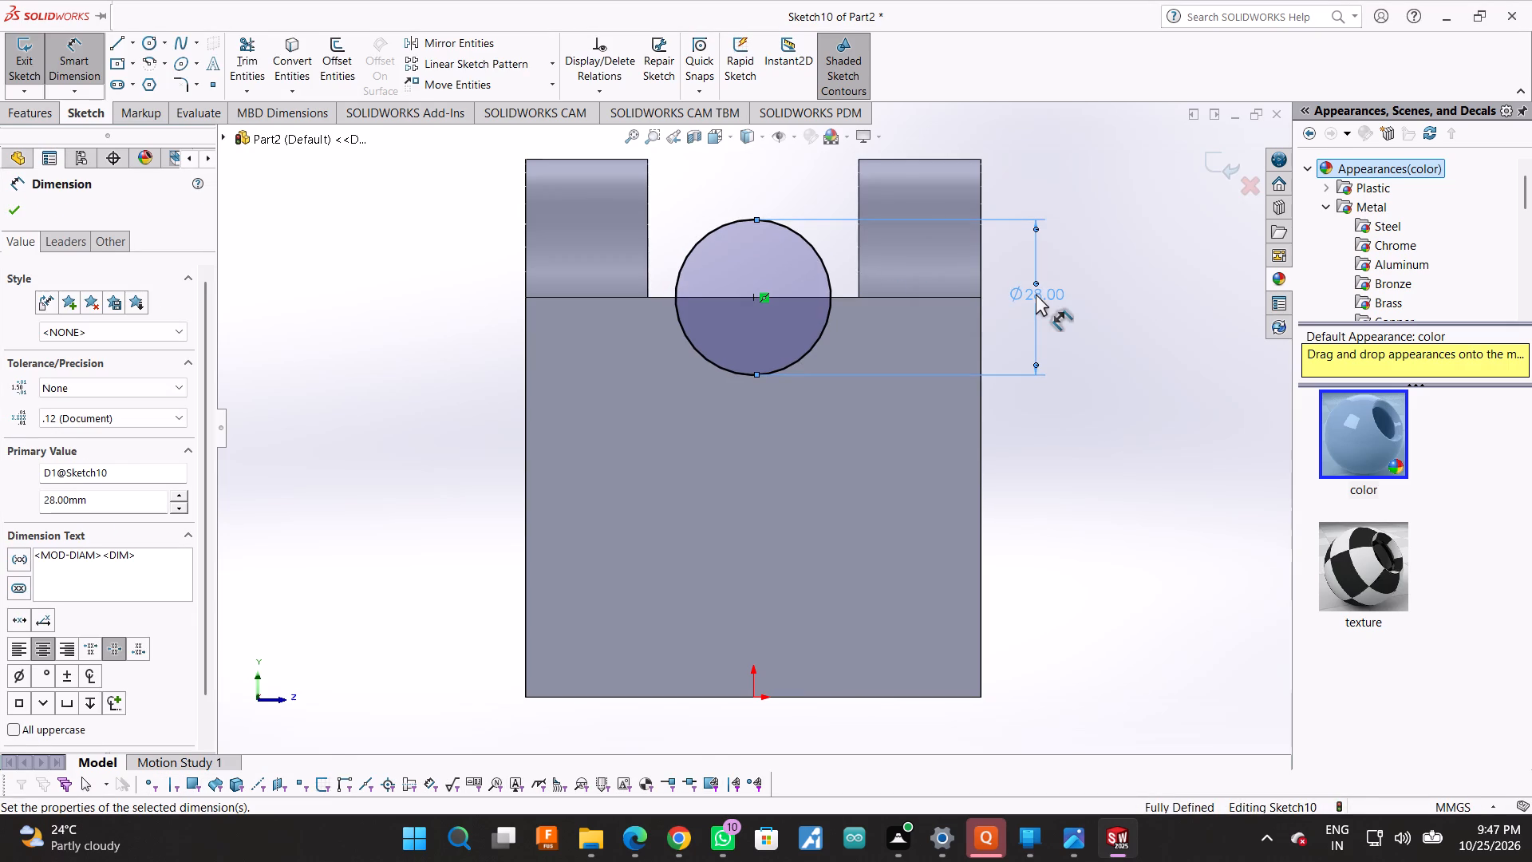
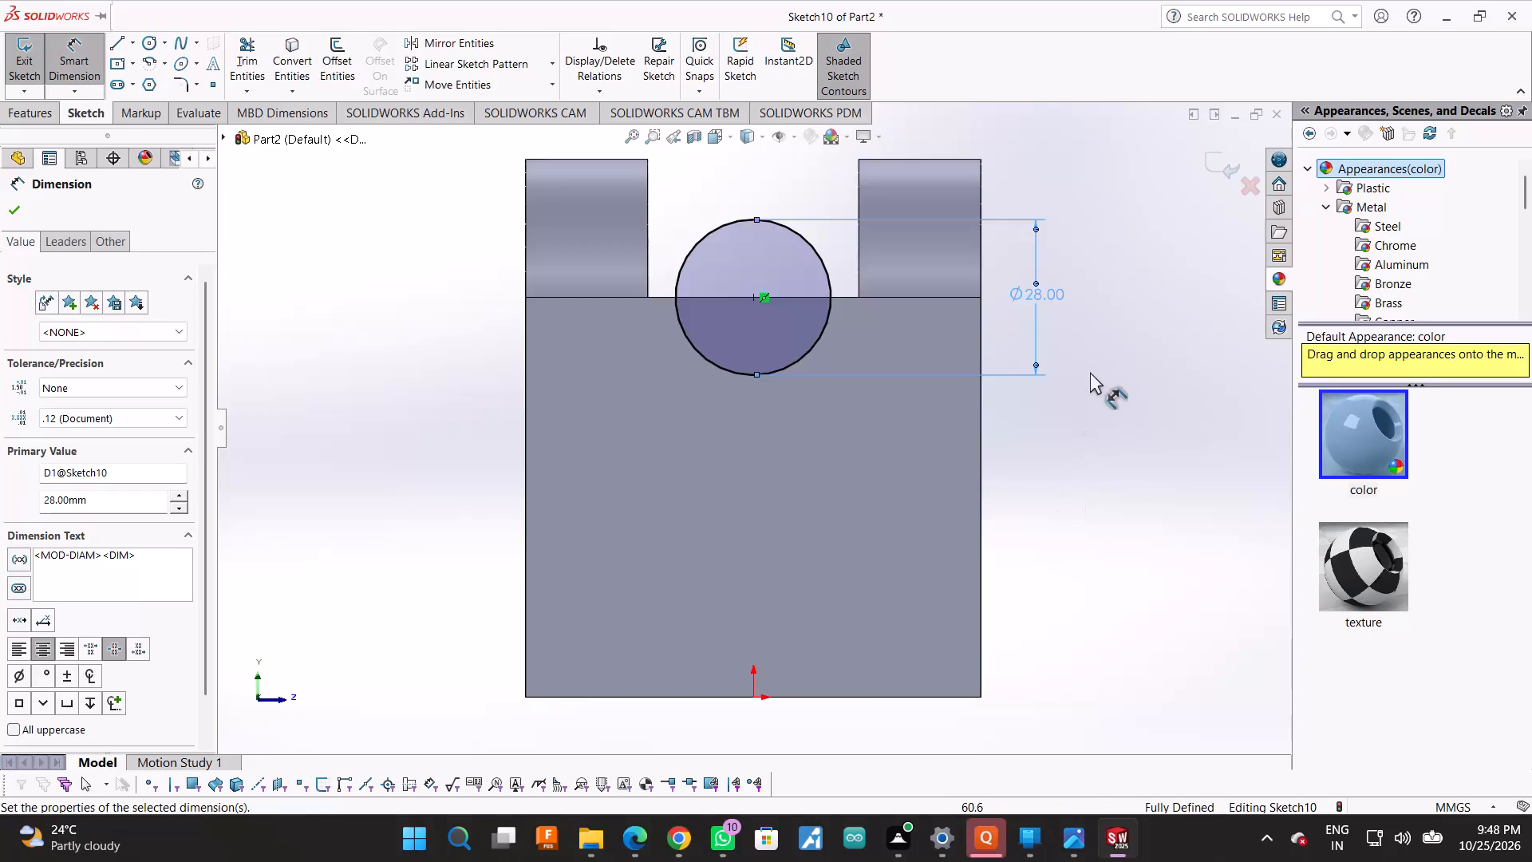
Undo the last diameter change and set the end-plate circle's diameter to 44 mm.
middle_click(1090, 372)
middle_drag(1090, 372, 1052, 484)
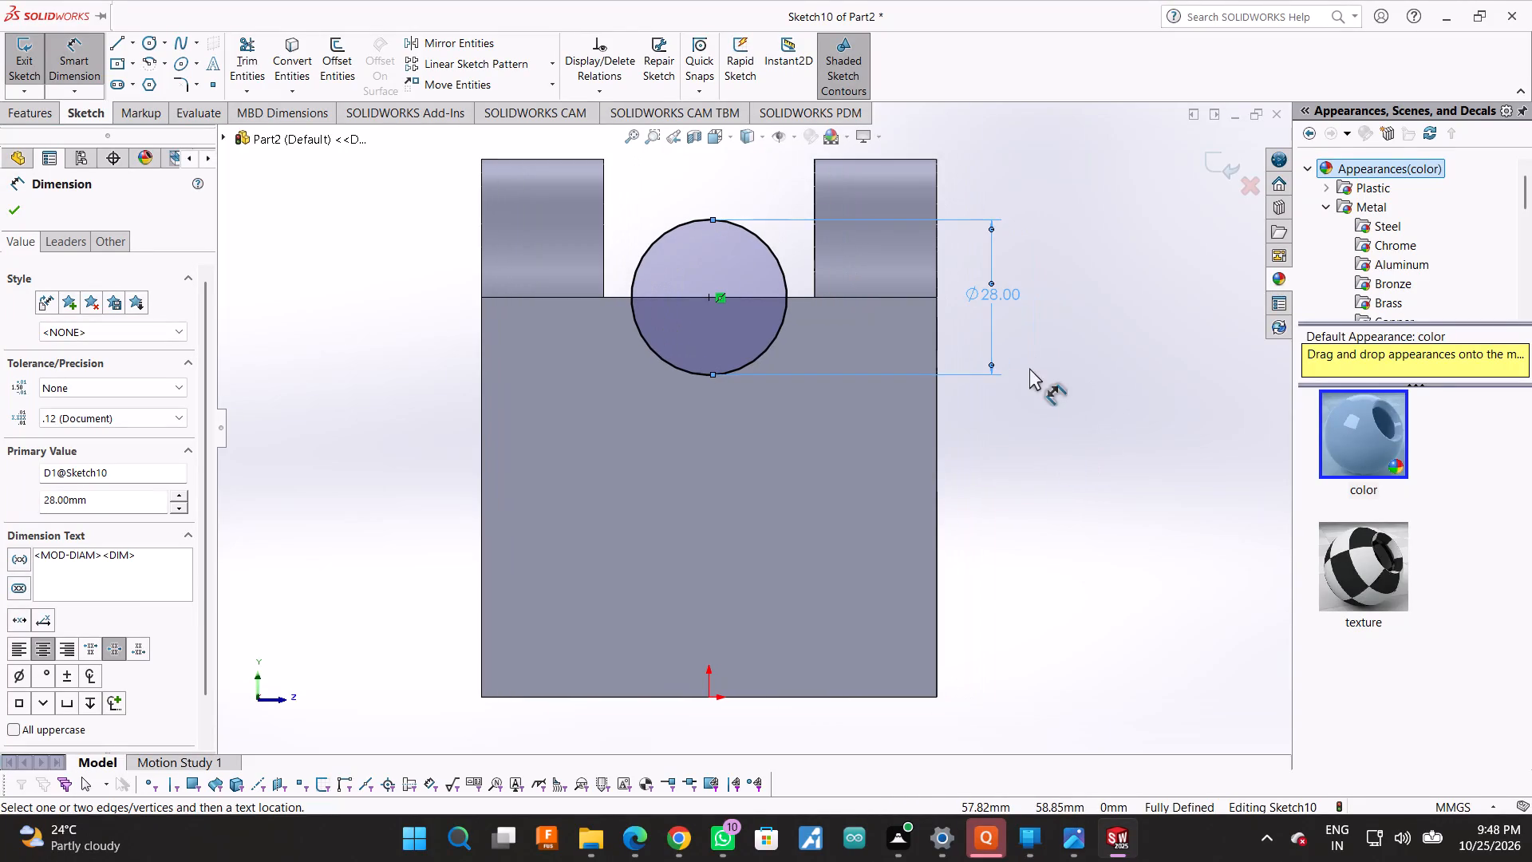
middle_drag(1029, 368, 980, 523)
scroll(982, 484, up, 1)
scroll(892, 575, down, 1)
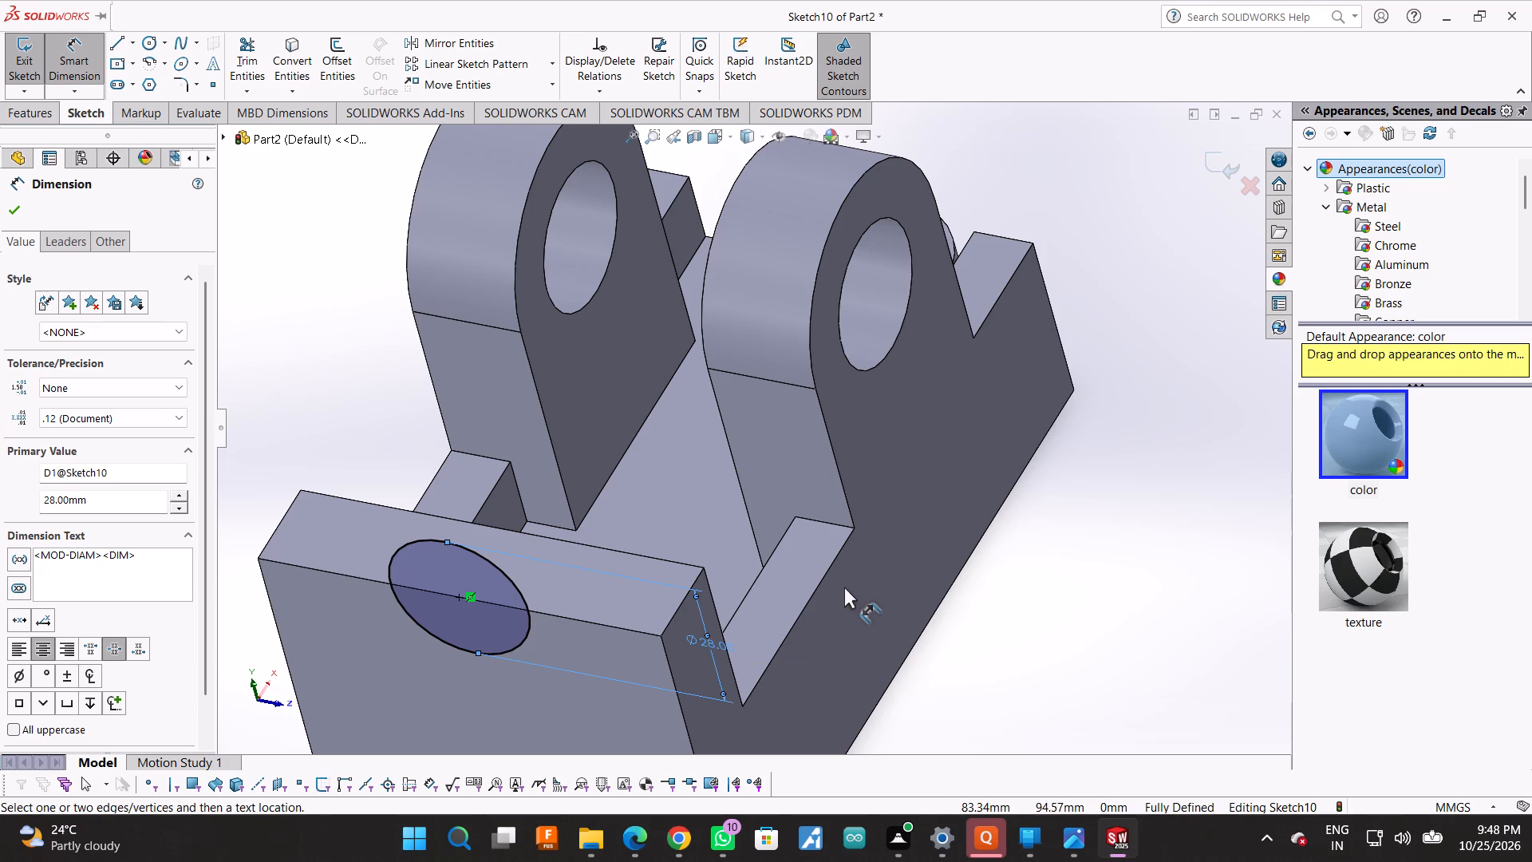
scroll(835, 616, up, 1)
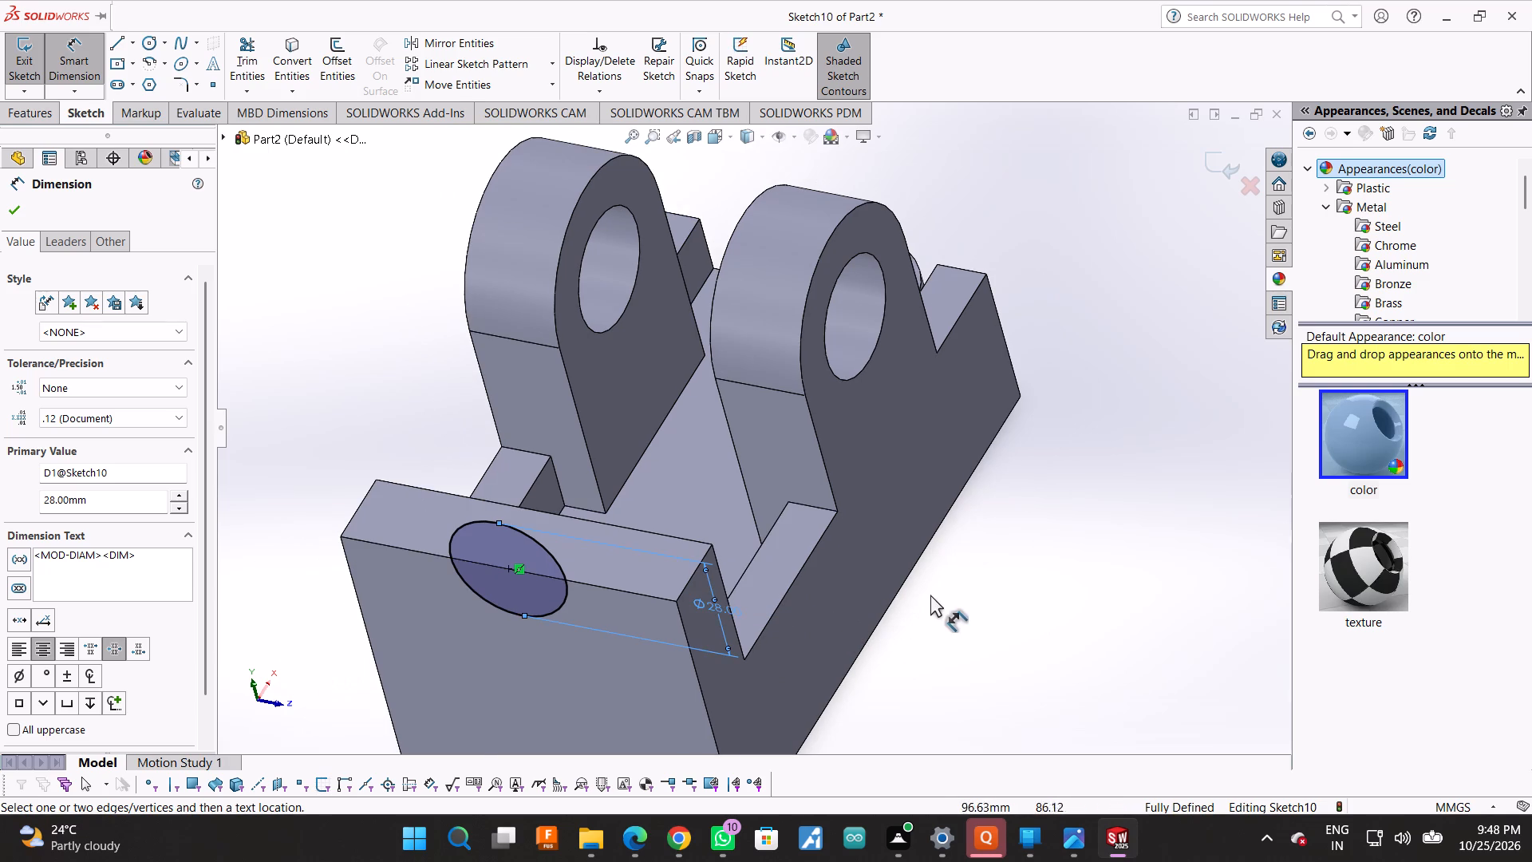
key(ctrl+z)
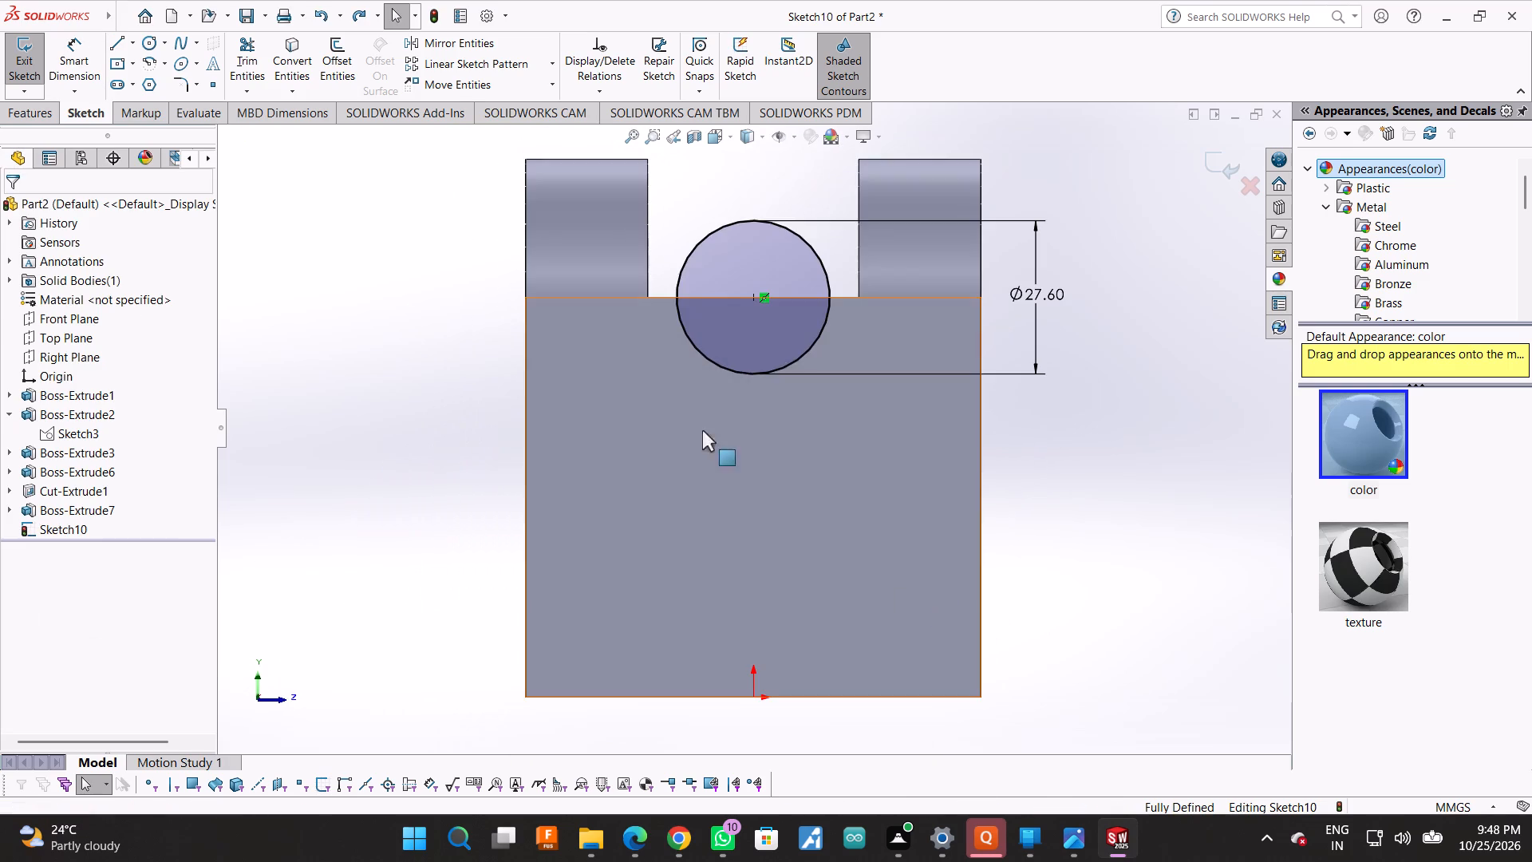
click(1049, 291)
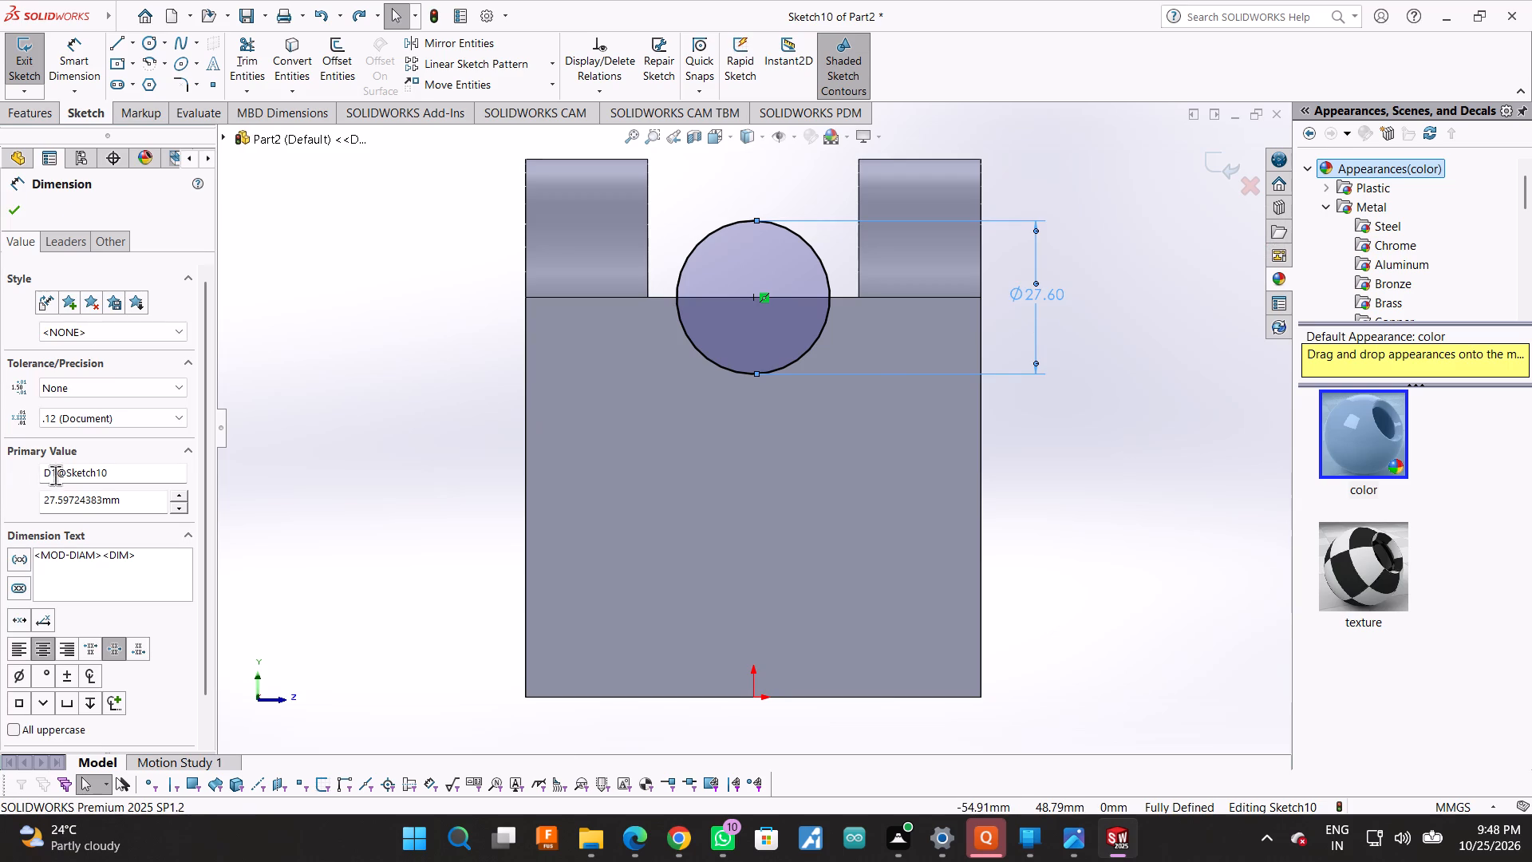
double_click(61, 494)
text(44)
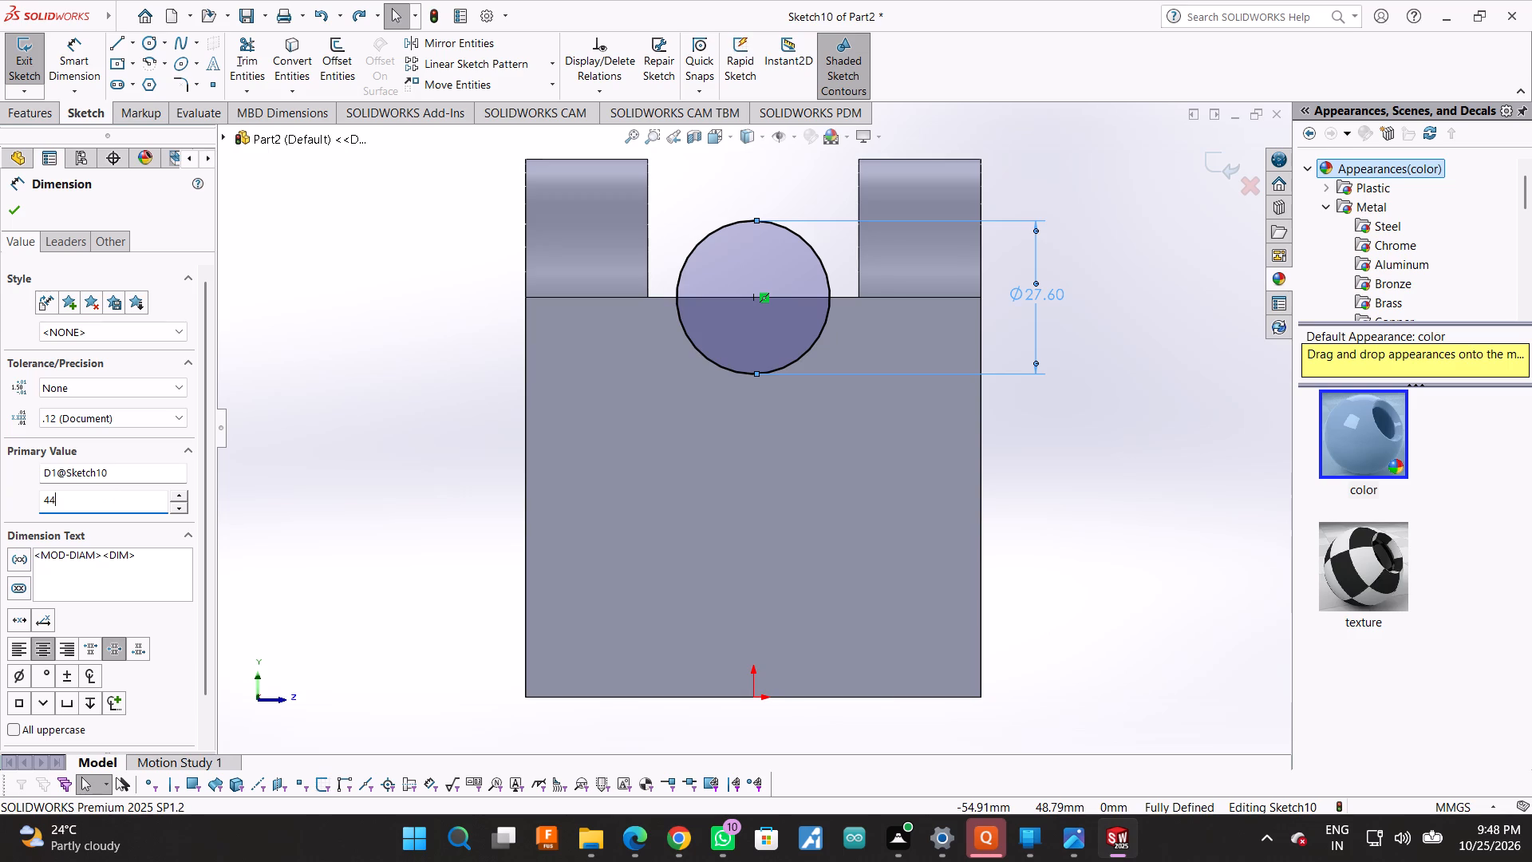
key(Return)
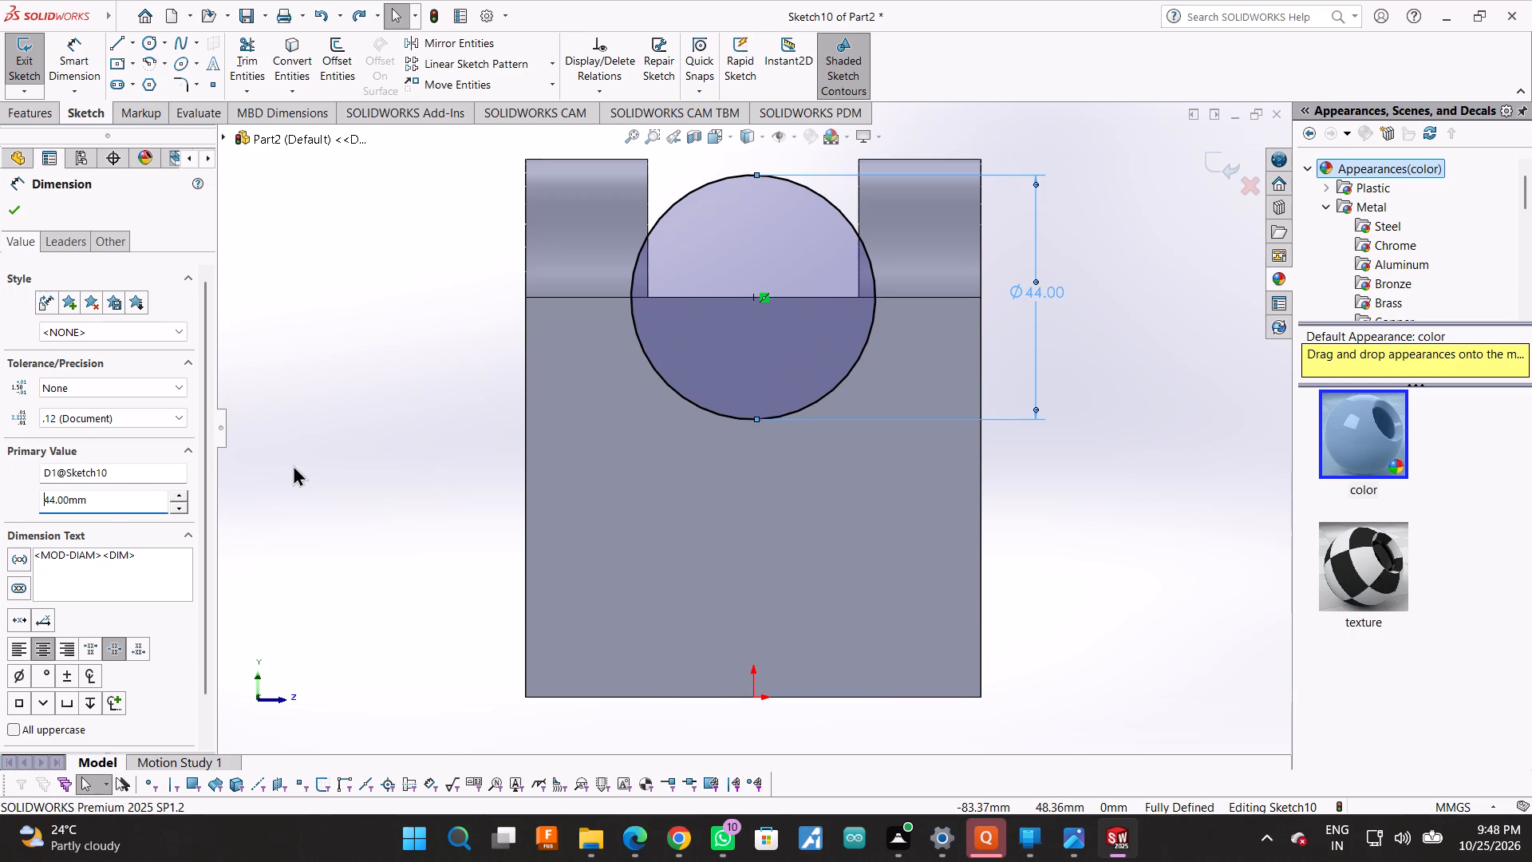
Sketch a second circle of about 15 mm radius inside the 44 mm circle, concentric with it.
click(148, 39)
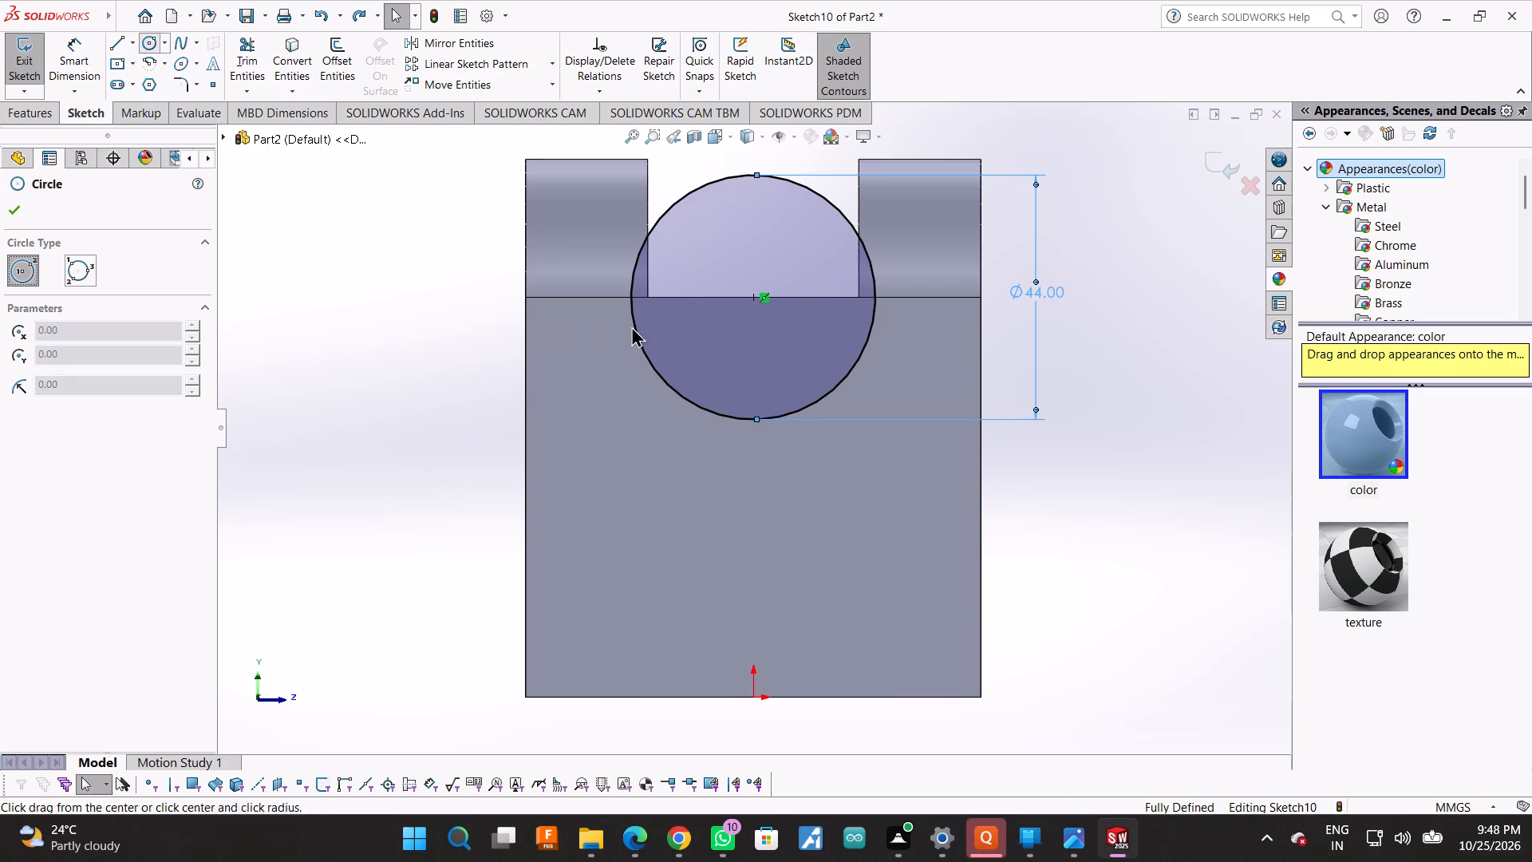
click(754, 300)
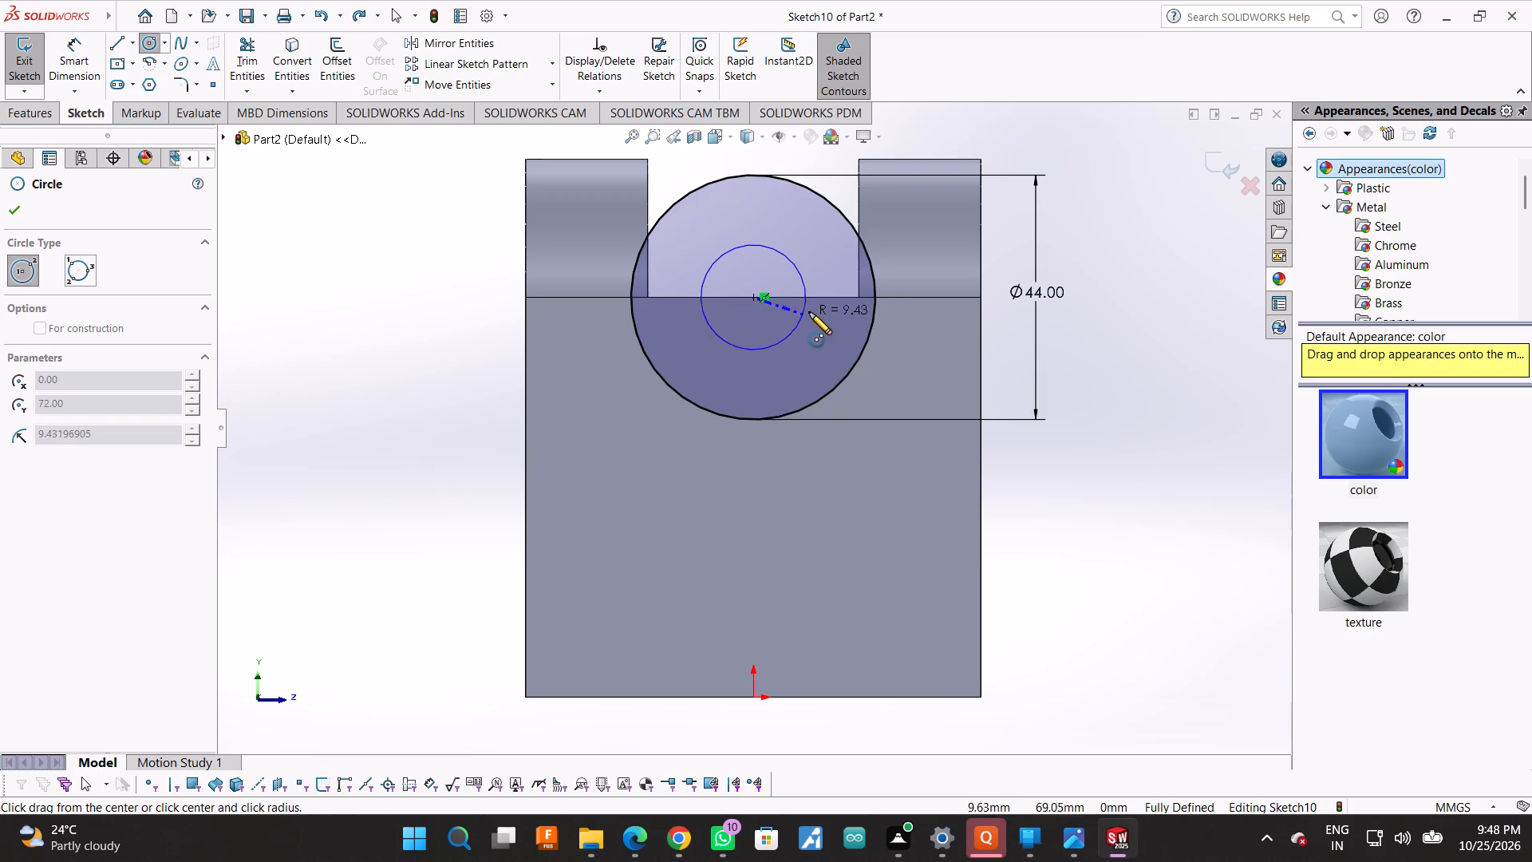
click(836, 299)
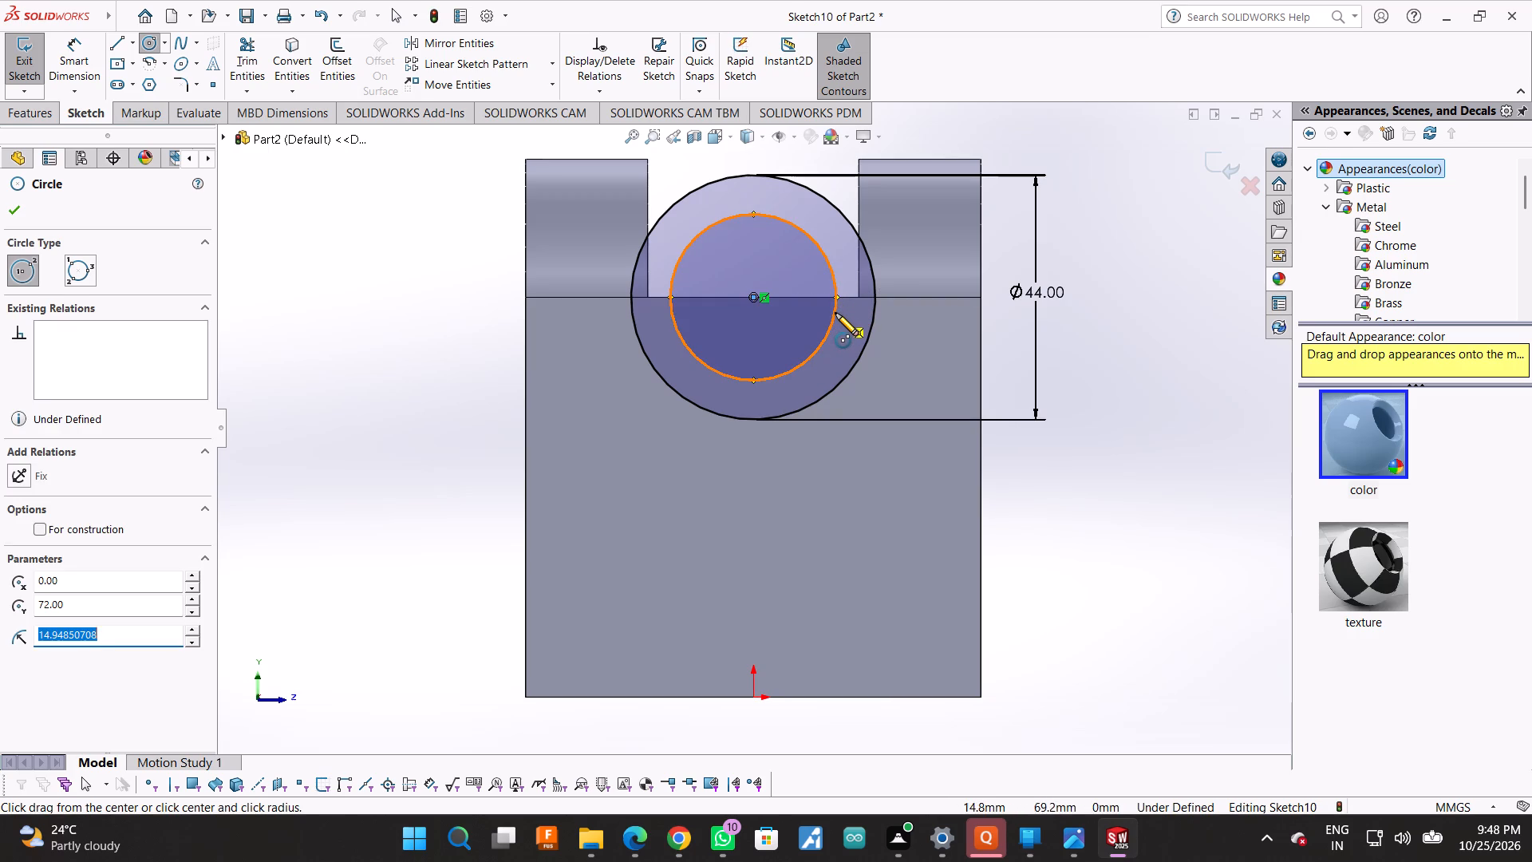
double_click(835, 313)
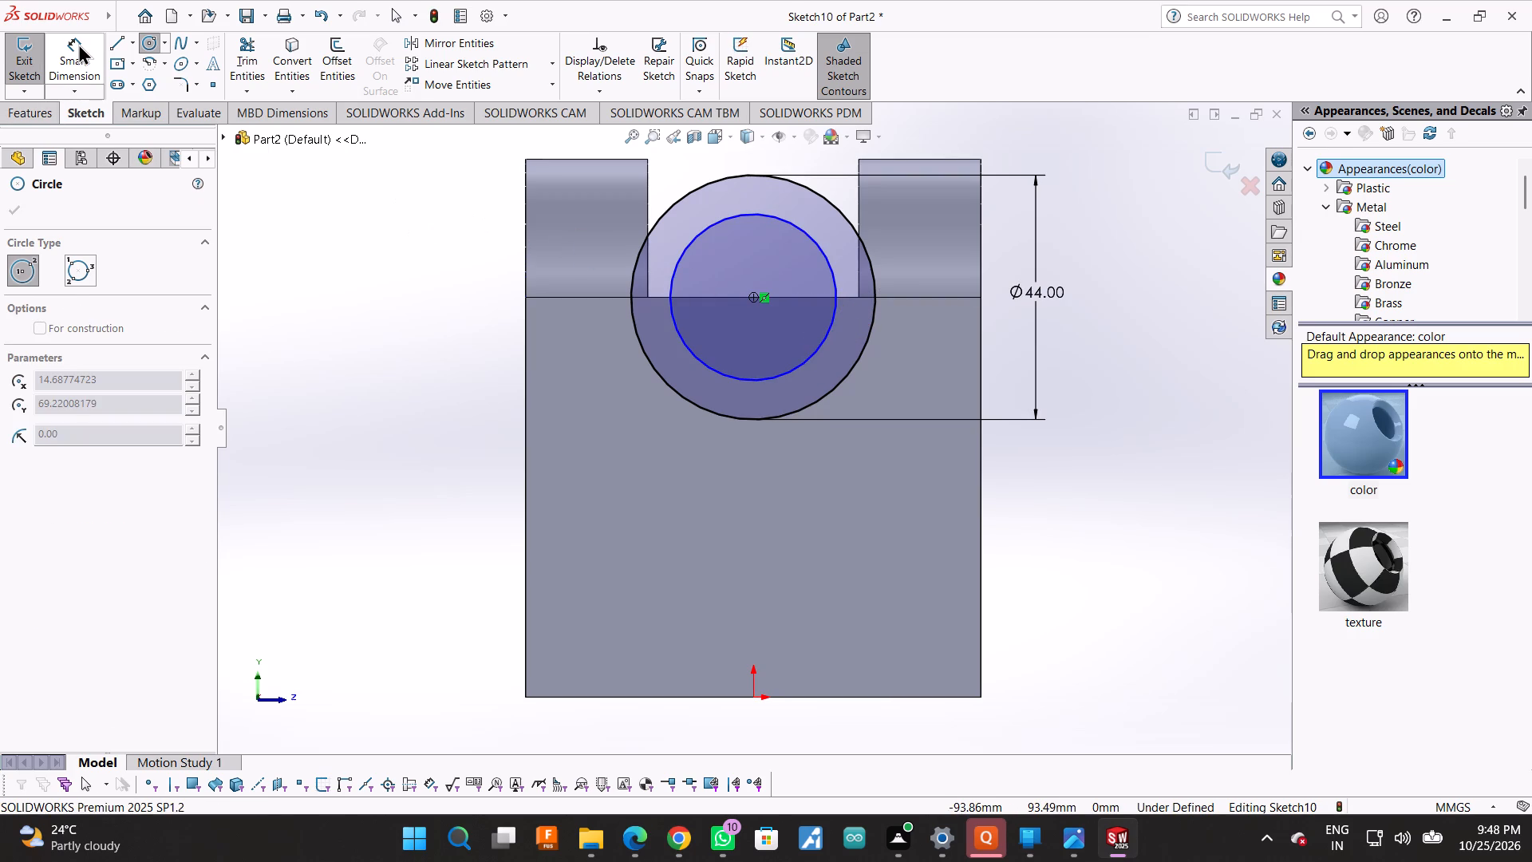
Dimension the inner circle's diameter as 28 mm.
click(78, 43)
click(815, 351)
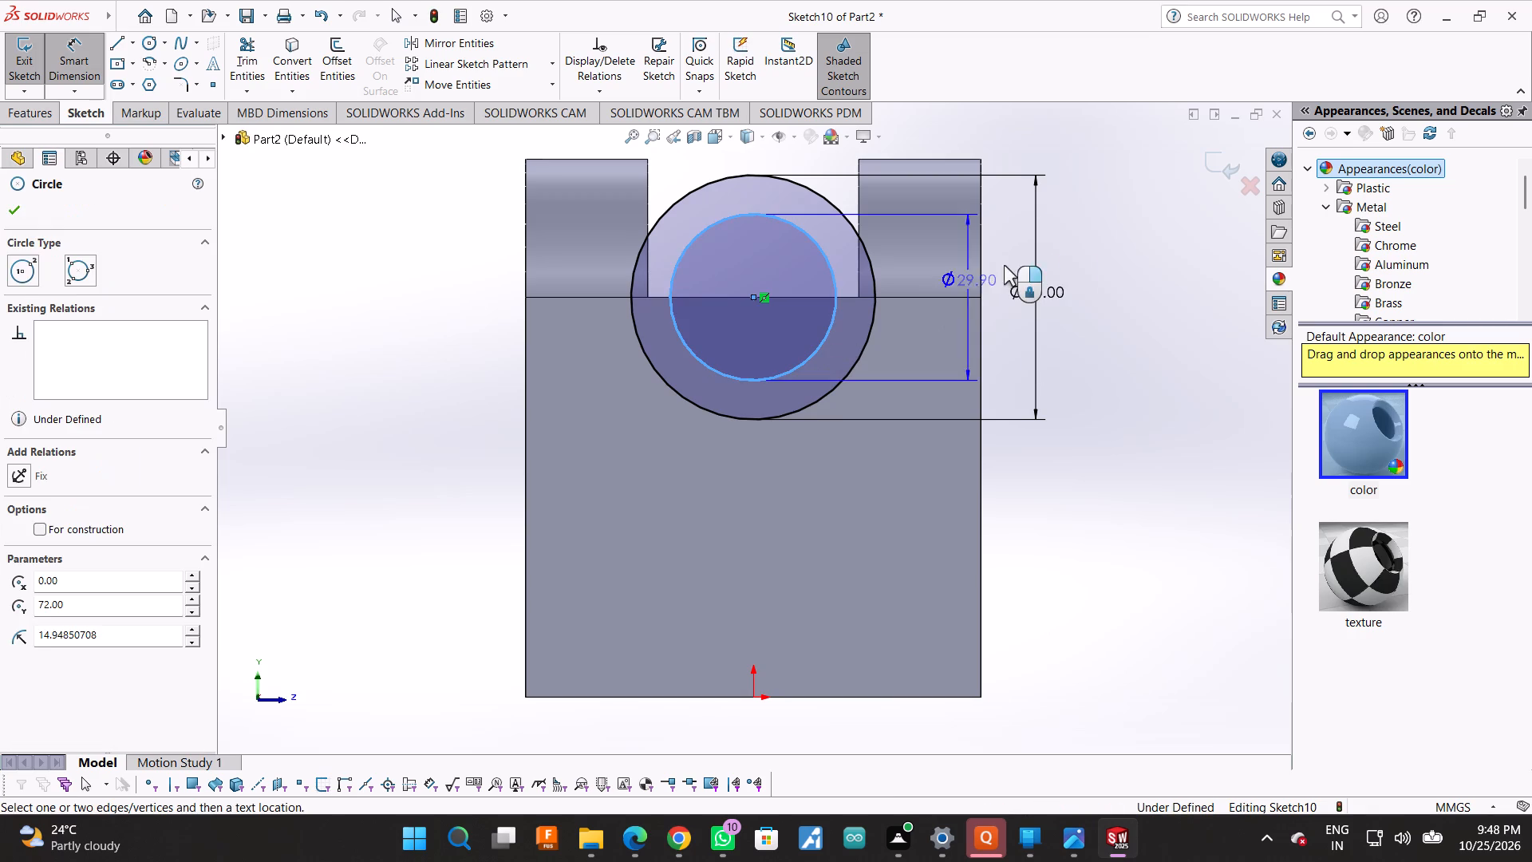
click(1116, 249)
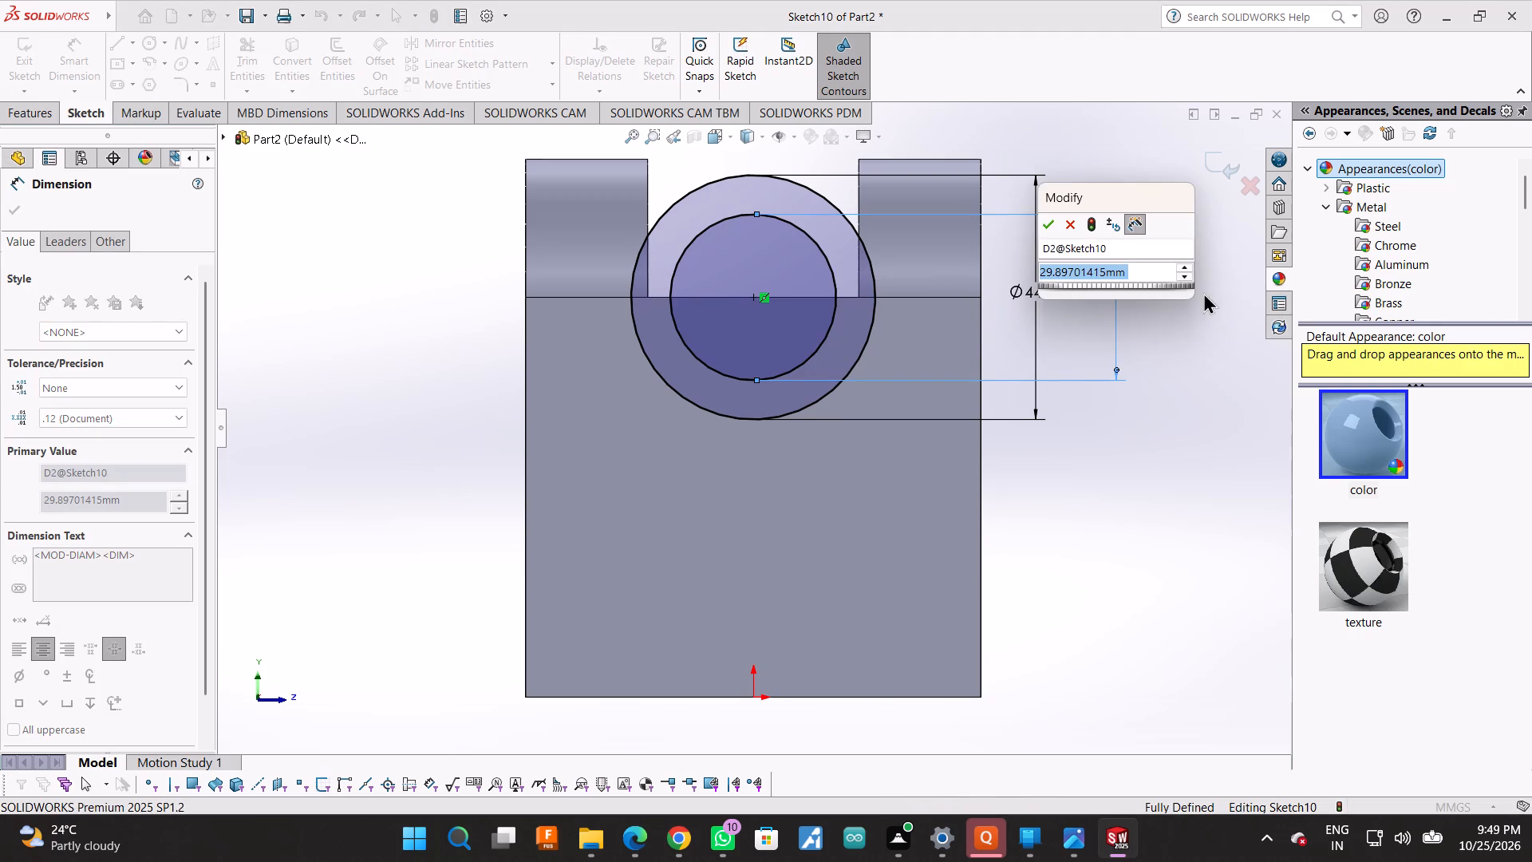
text(28)
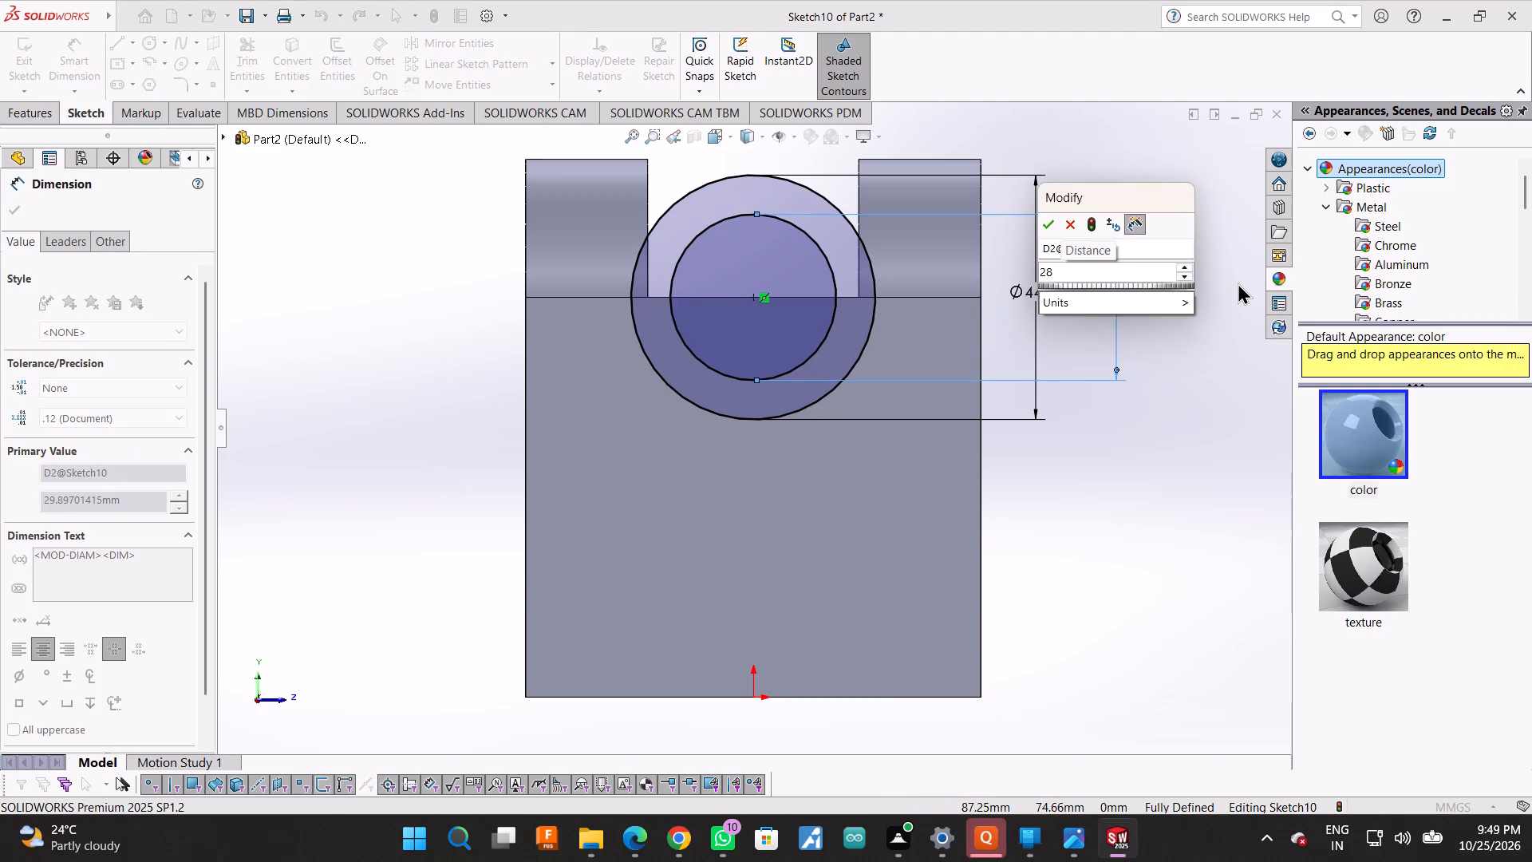
key(Return)
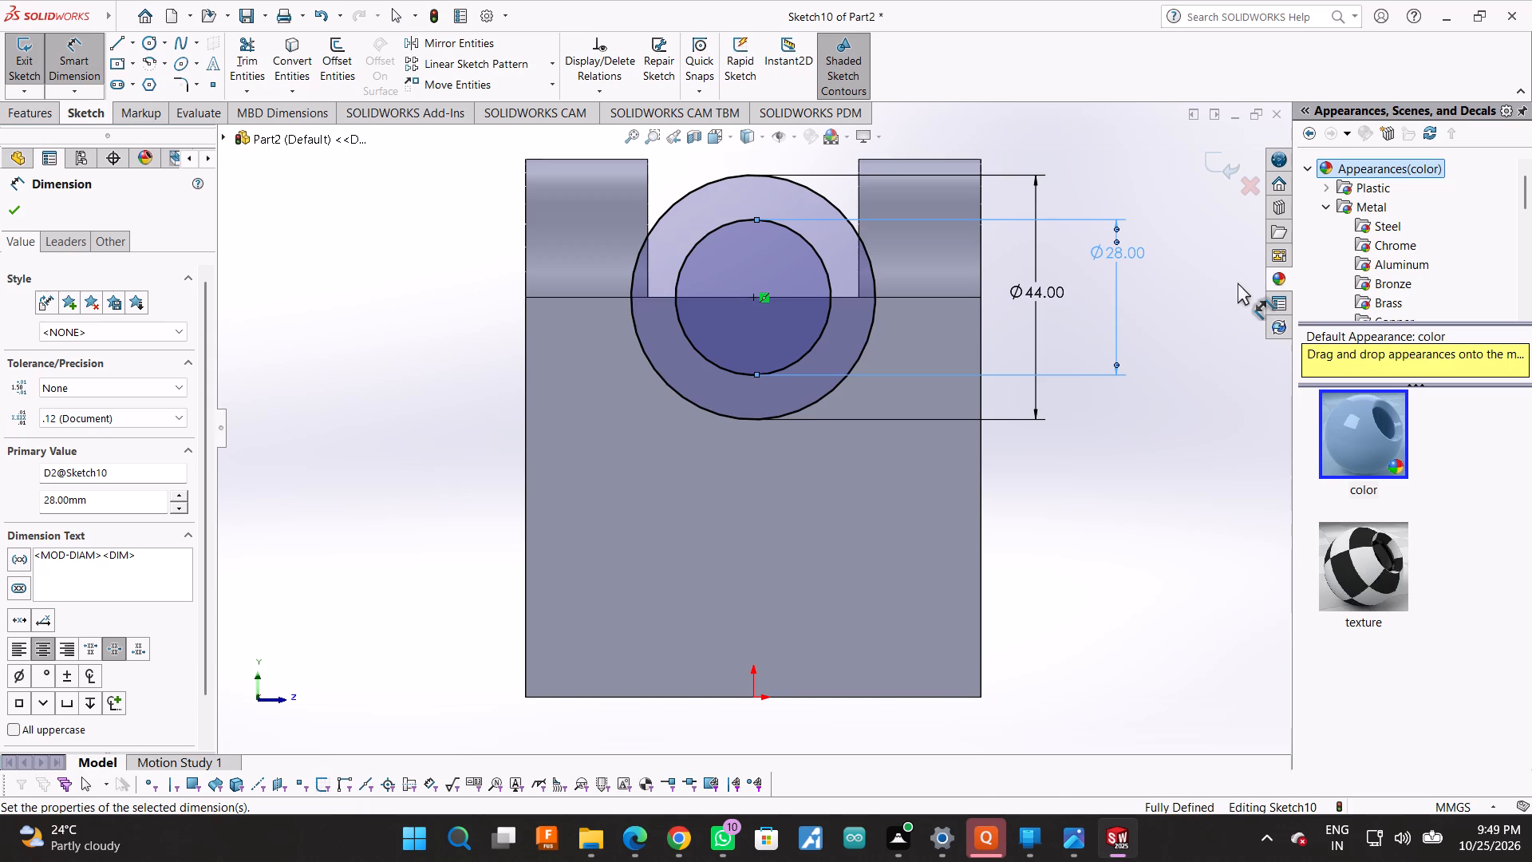
Draw two horizontal lines joining the inner and outer circles at their side quadrant points, one on each side of the centre.
click(116, 36)
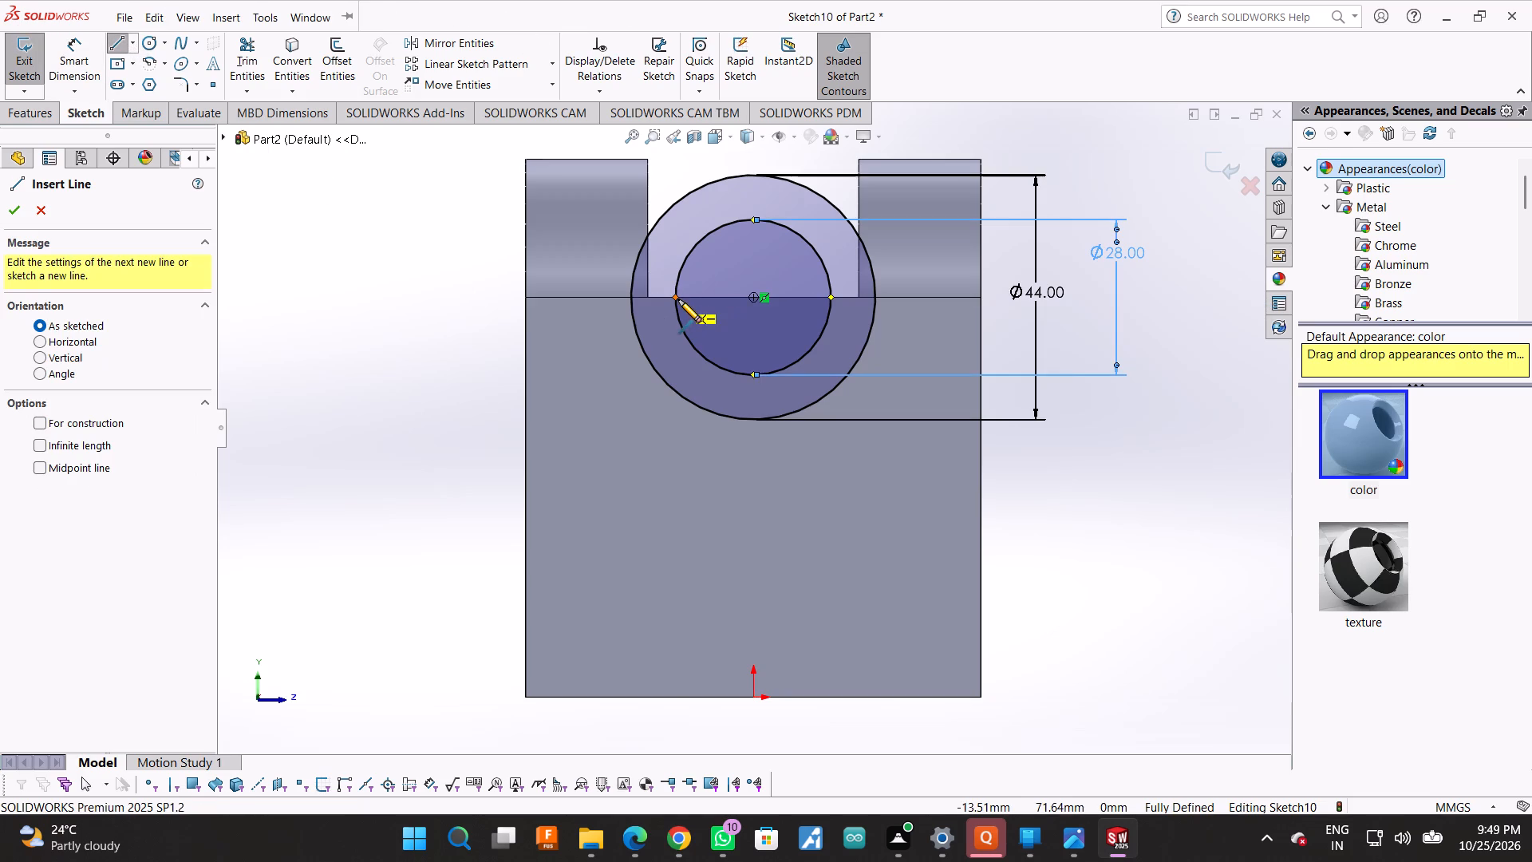
click(678, 299)
click(631, 297)
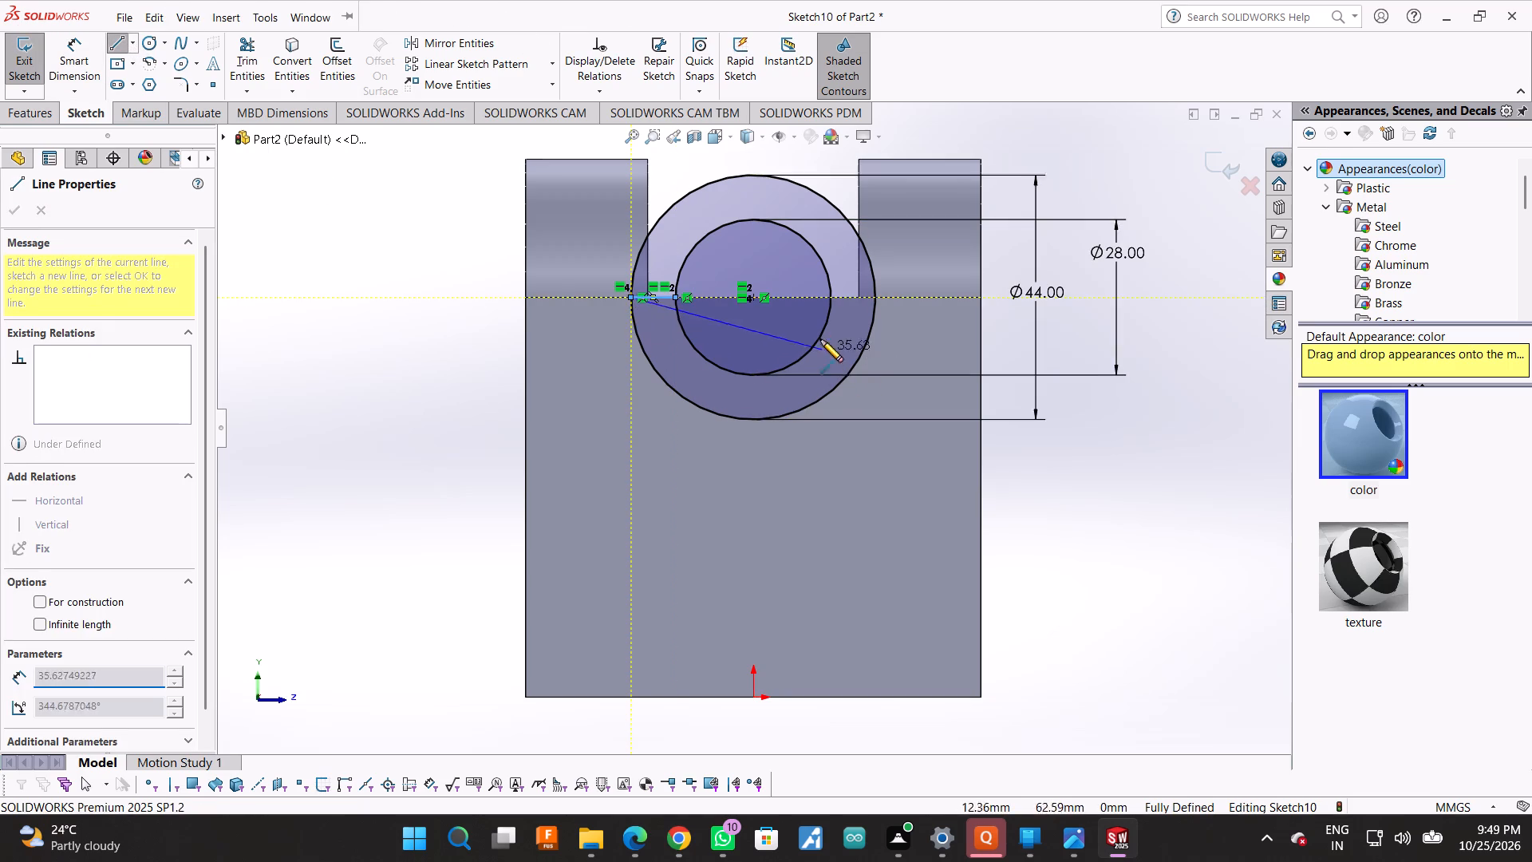
key(Escape)
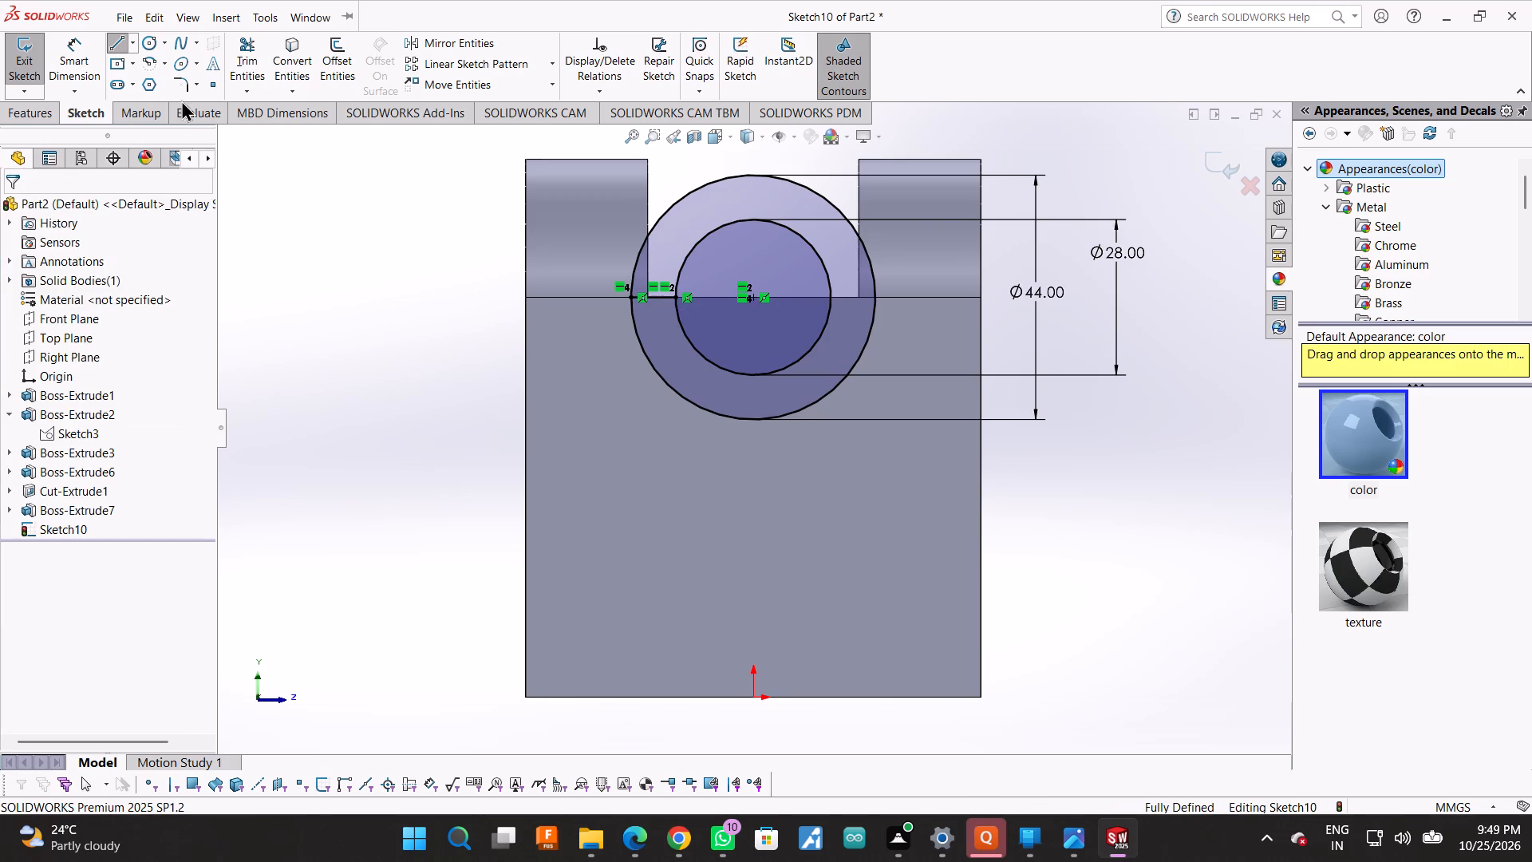
click(116, 40)
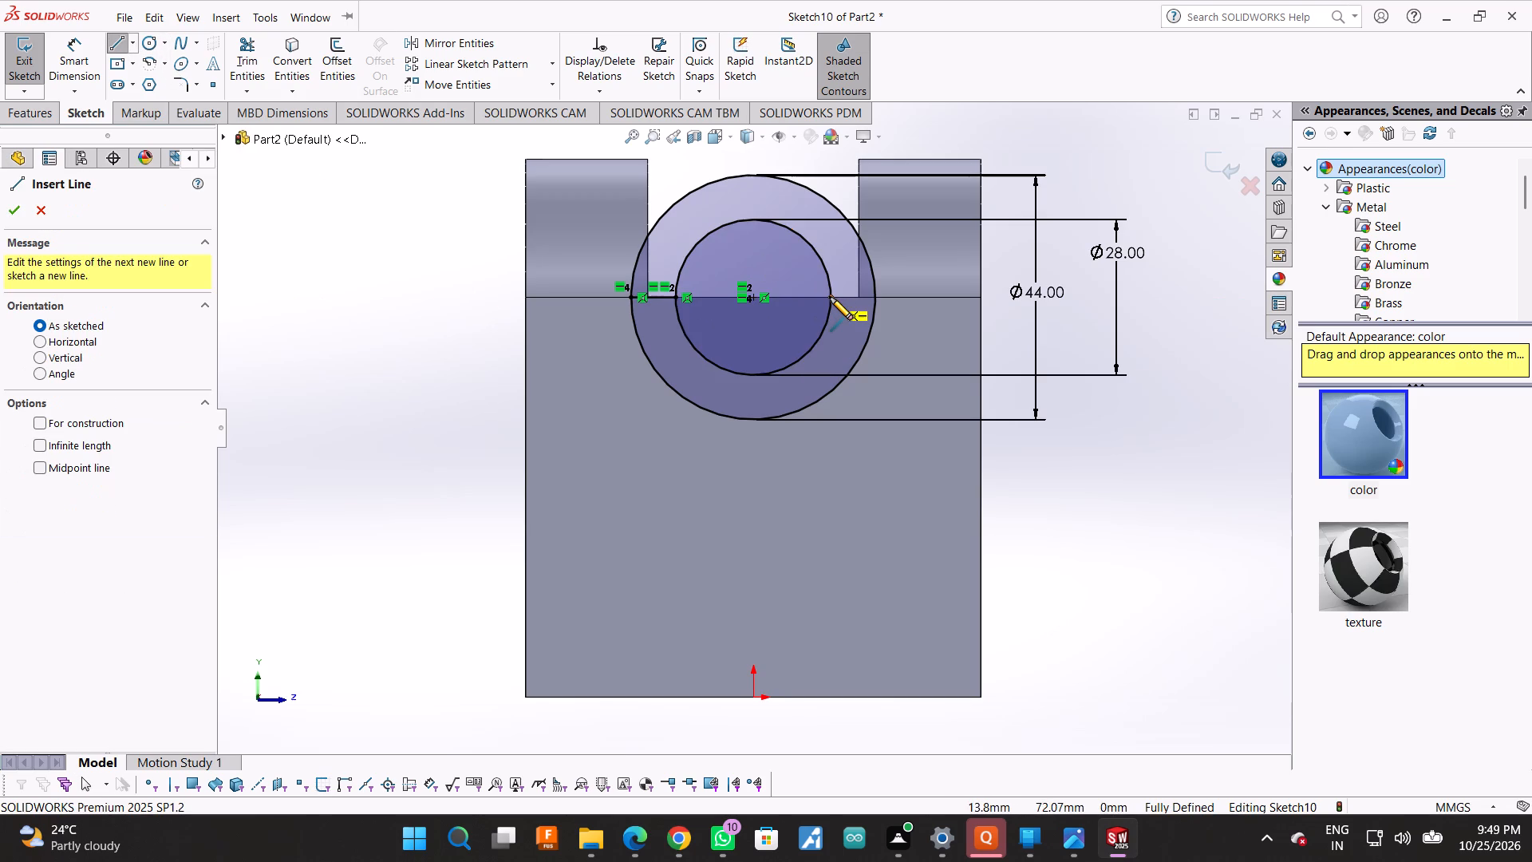
click(830, 300)
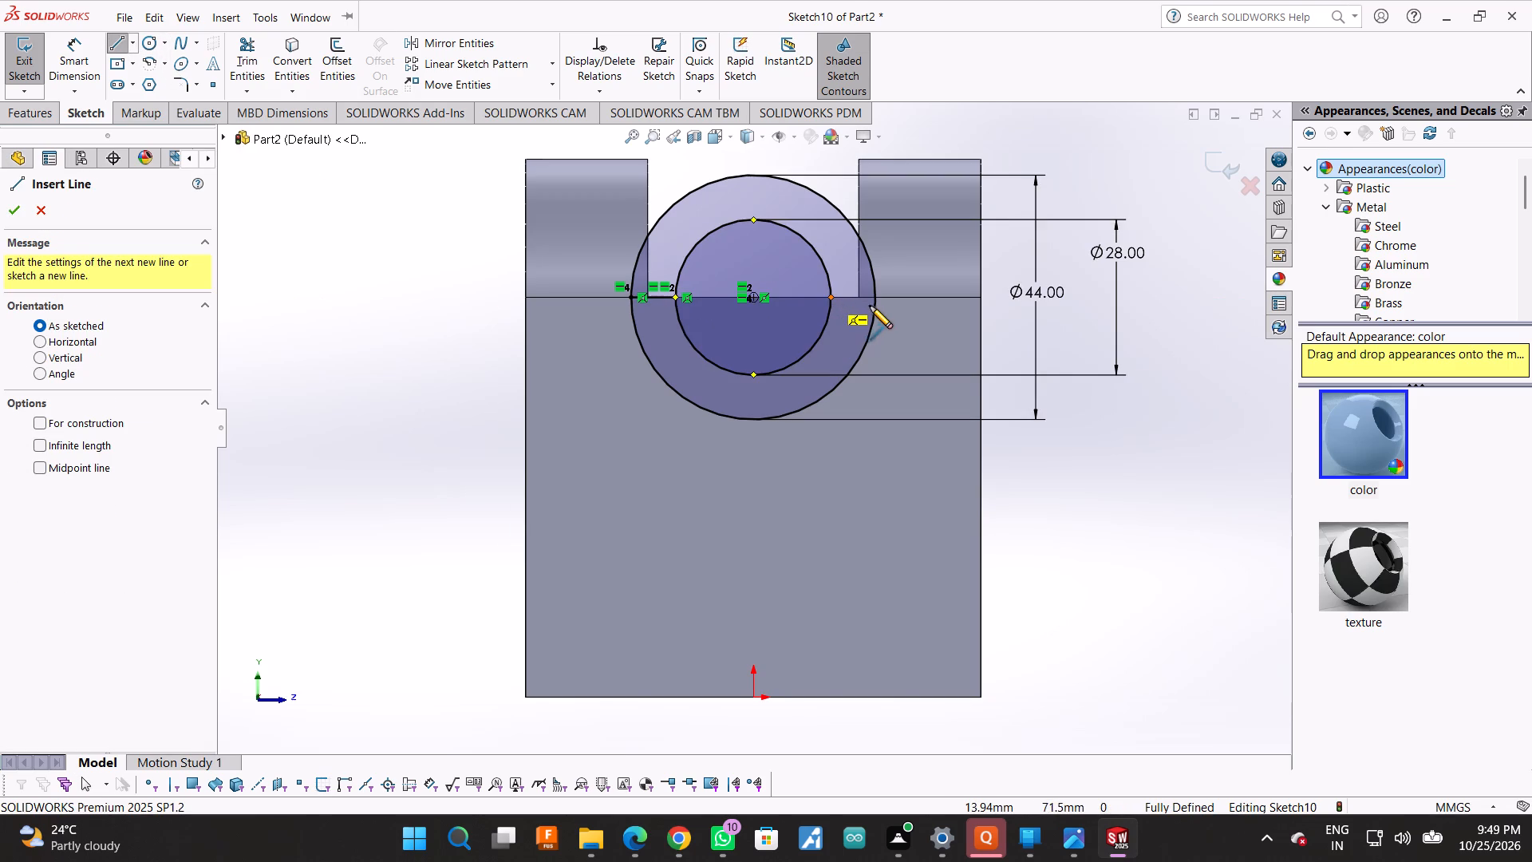
click(879, 297)
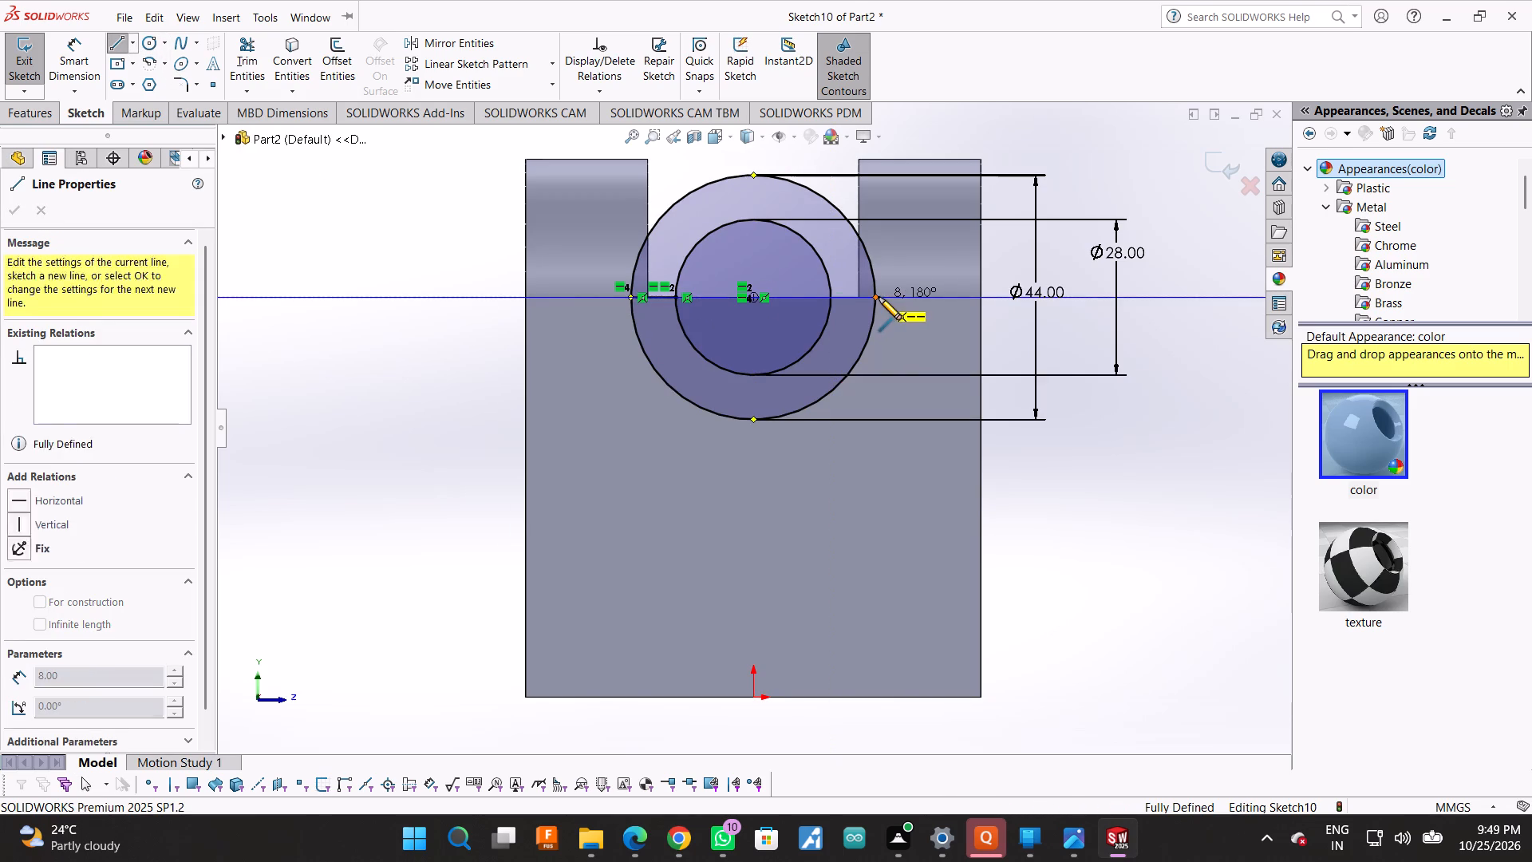
key(Escape)
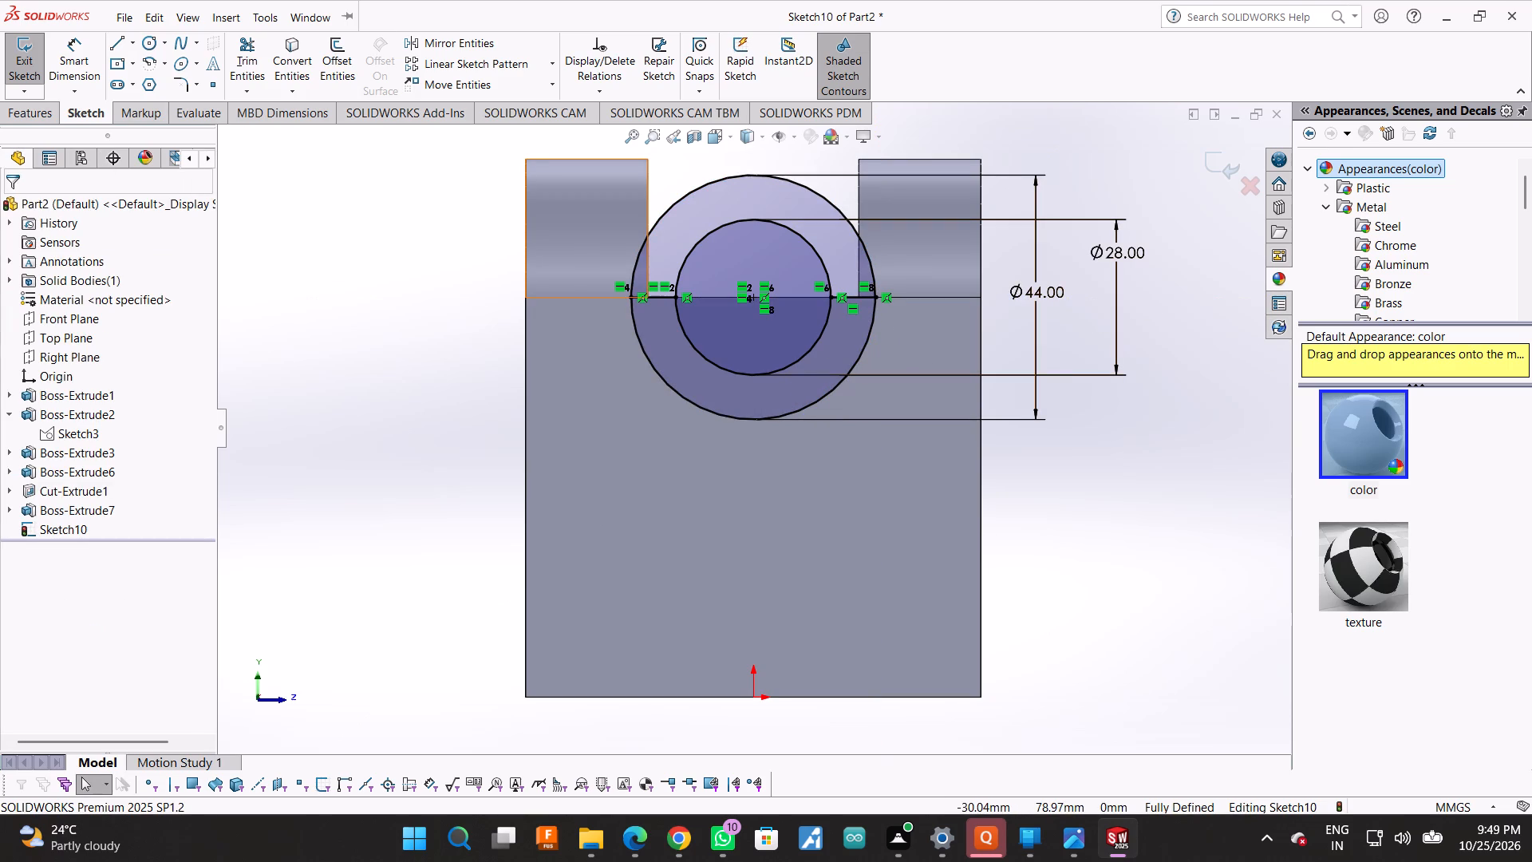
Trim away the upper halves of both circles, leaving a closed half-ring profile below the plate's top edge.
click(243, 49)
drag(623, 218, 836, 260)
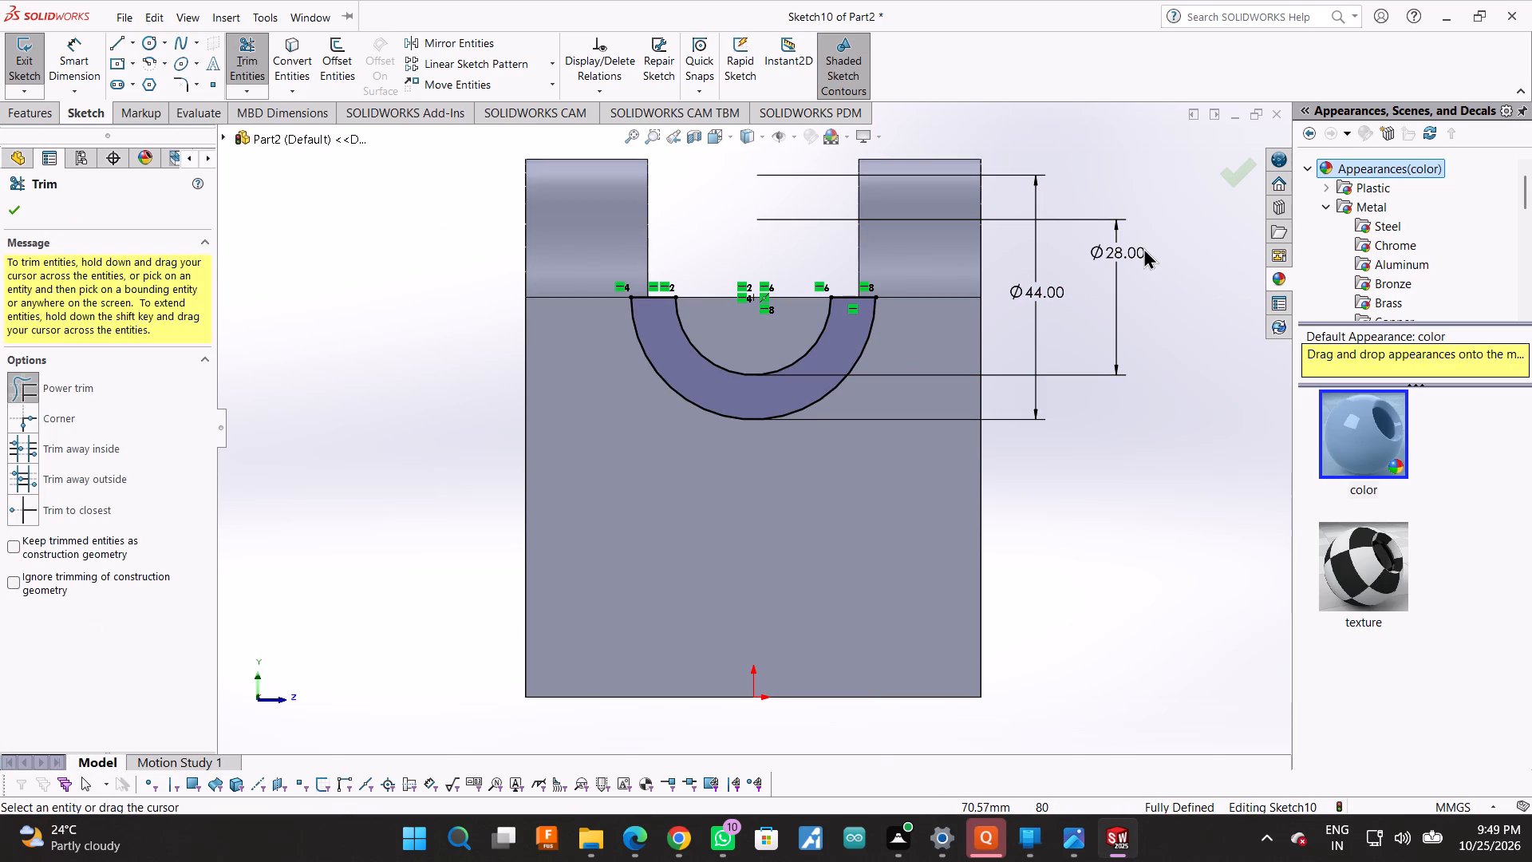
Extrude the half-ring profile 28 mm in the reversed direction, merged with the end plate.
middle_drag(1143, 247, 1081, 354)
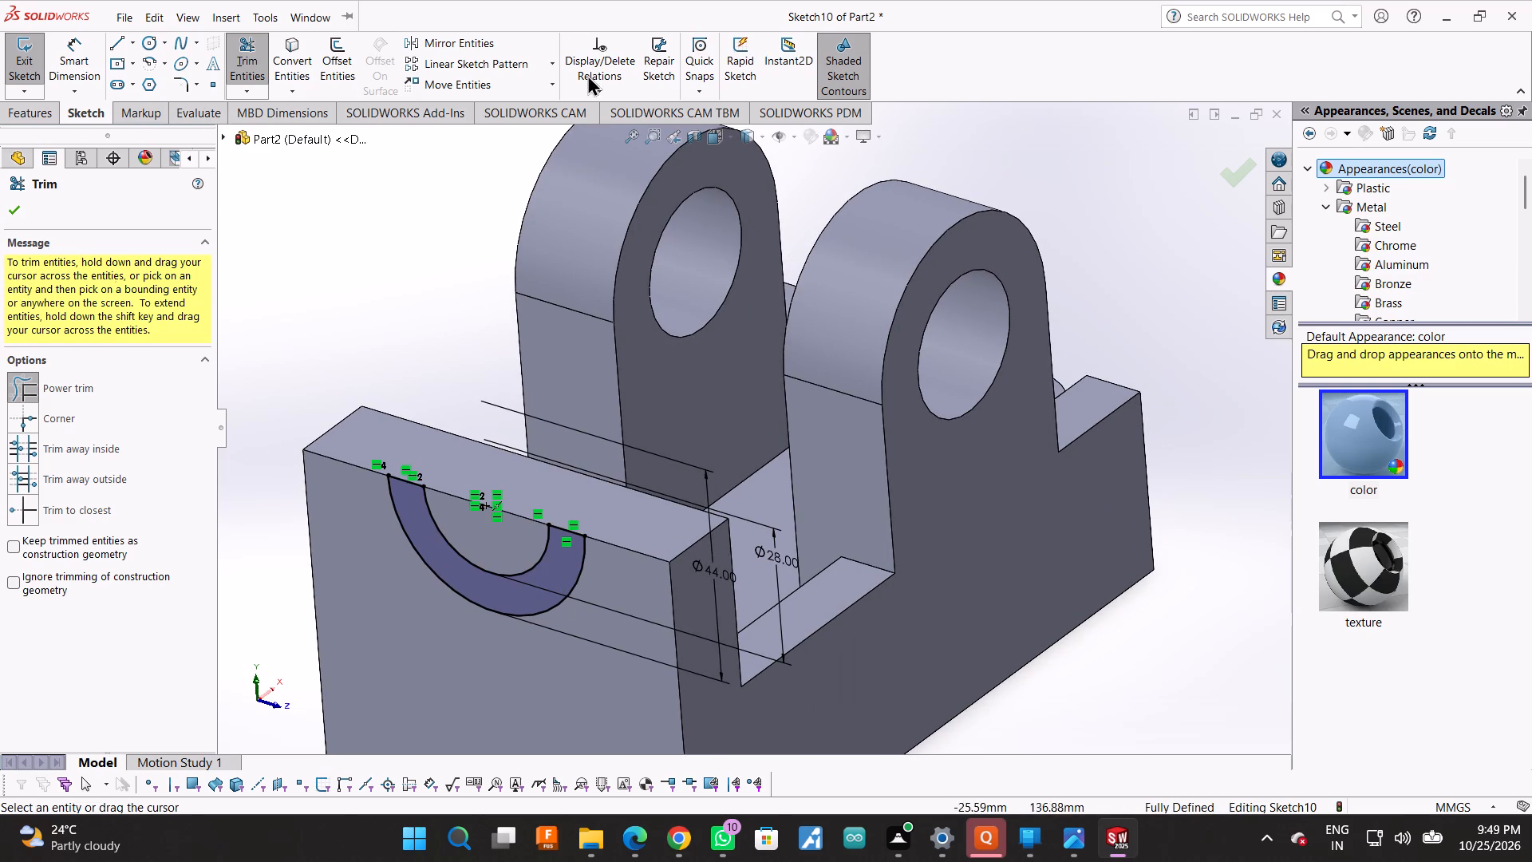
click(41, 108)
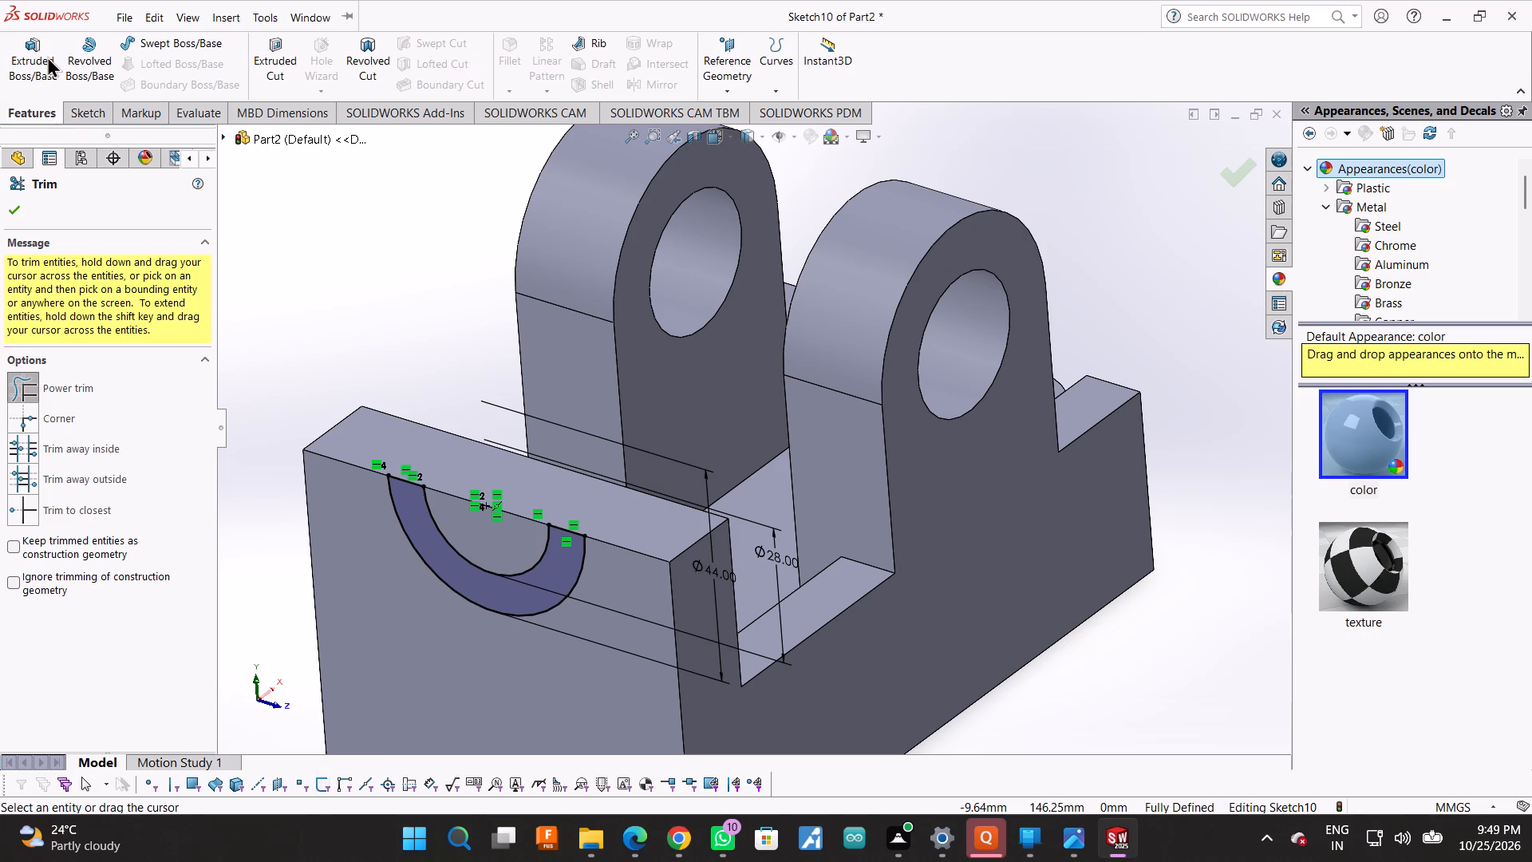
click(40, 53)
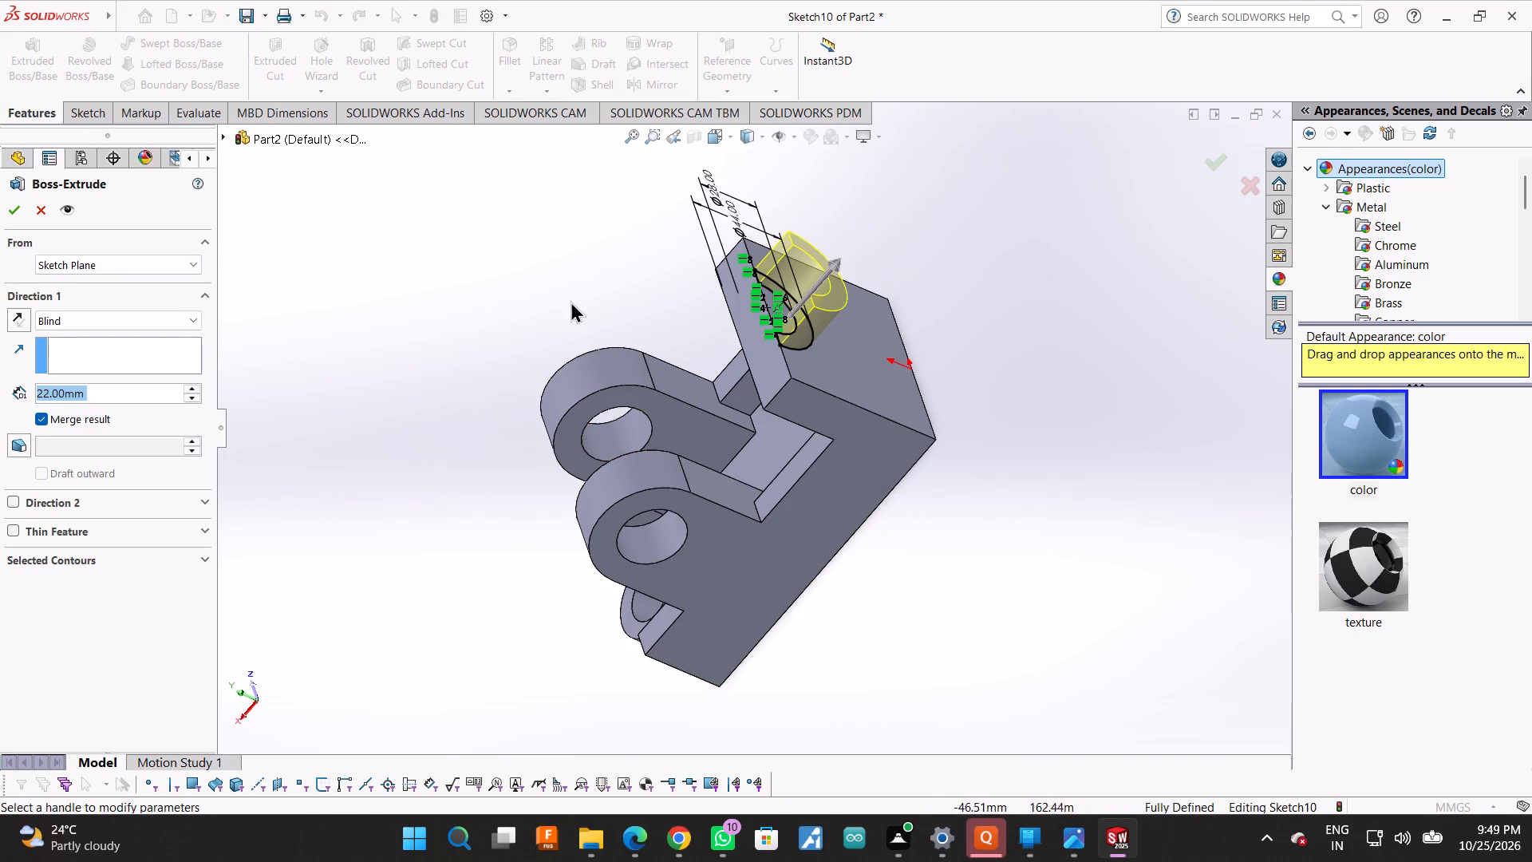
click(18, 311)
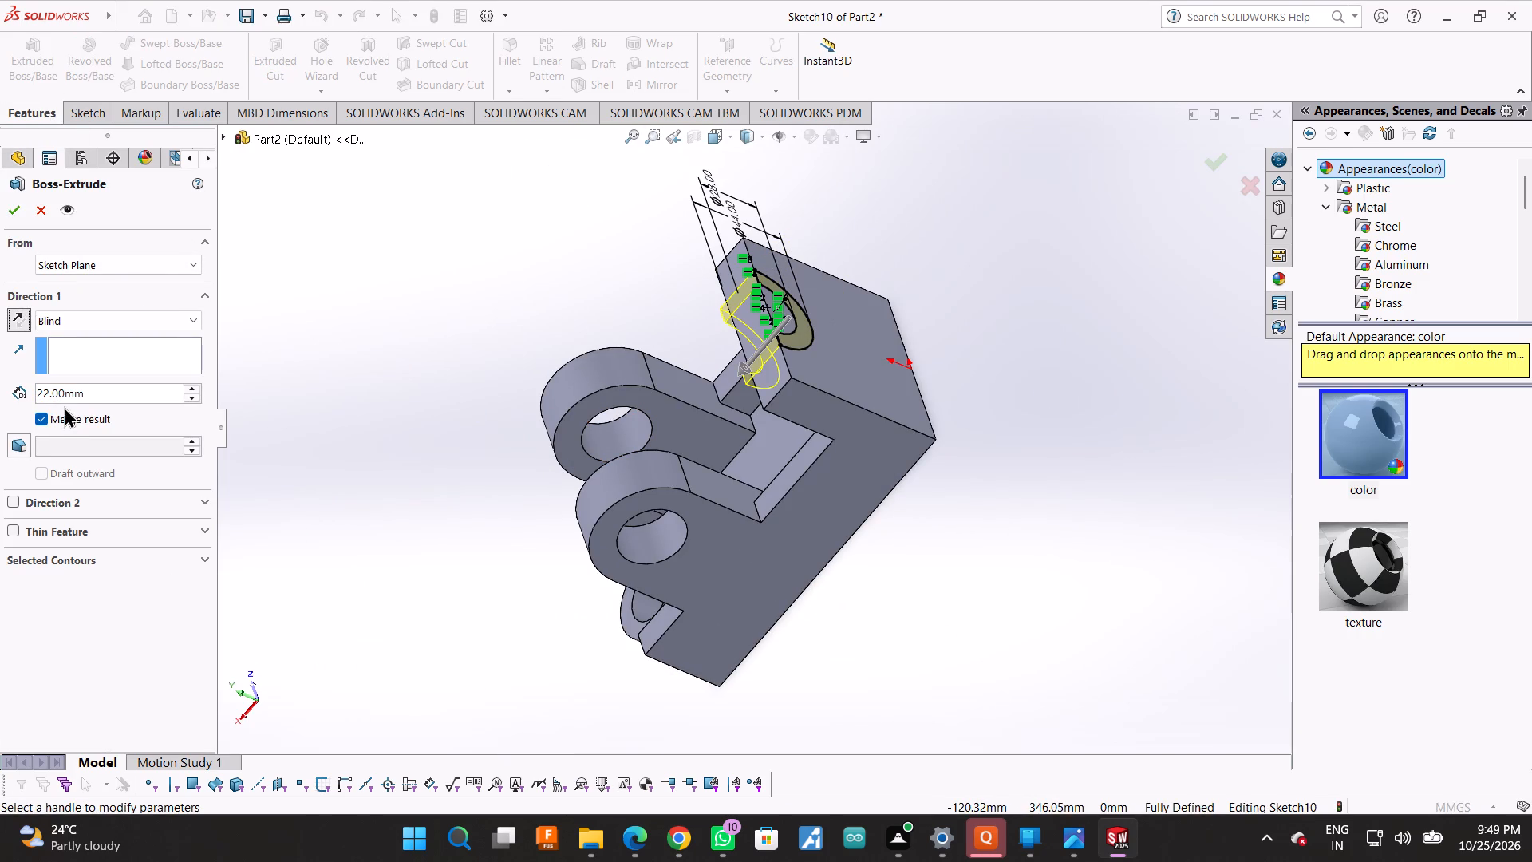
double_click(65, 397)
text(28)
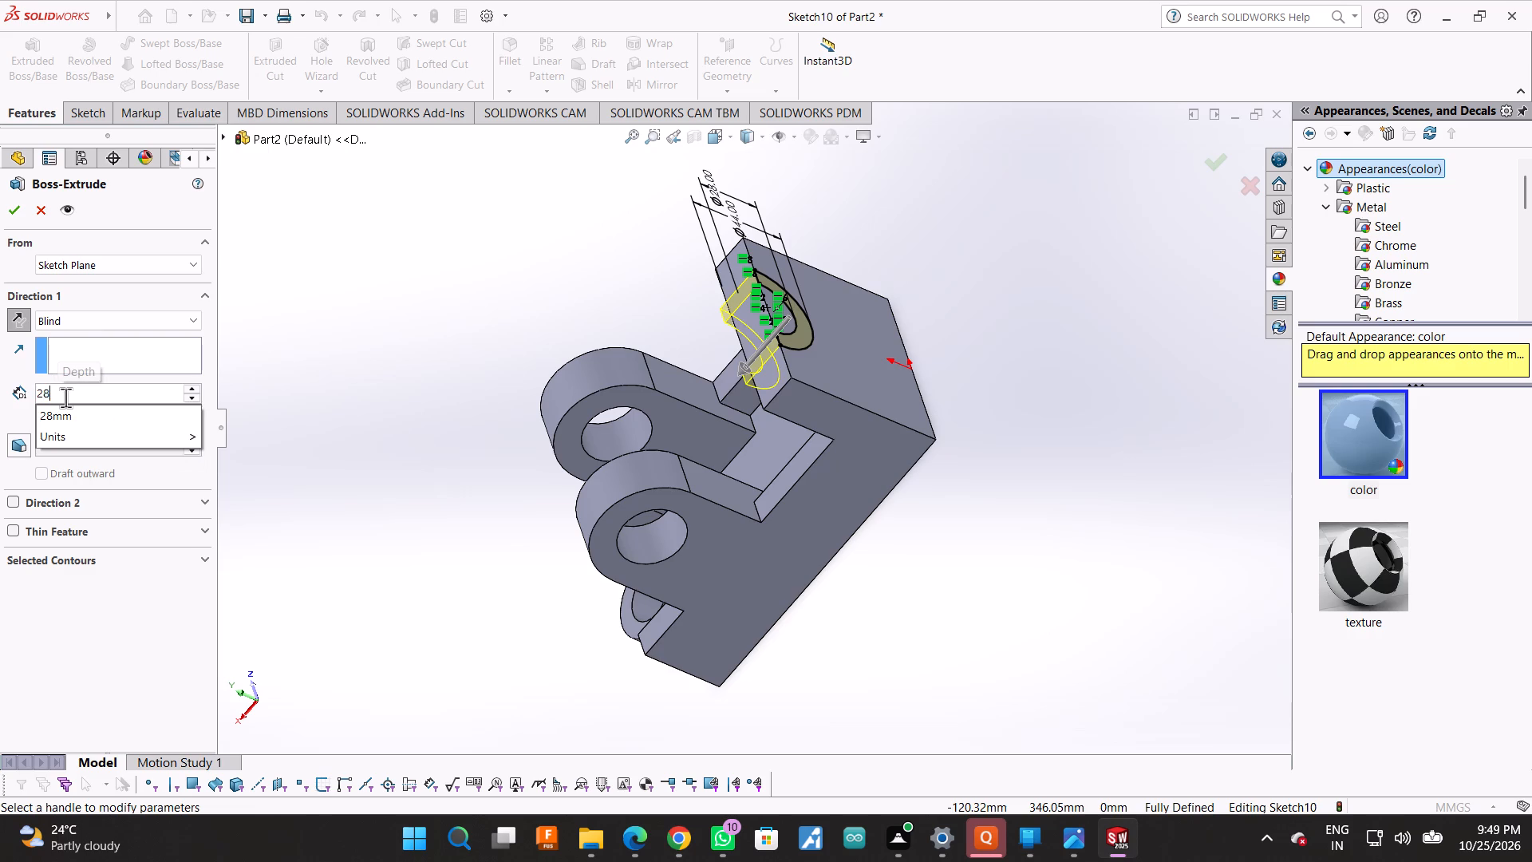
key(Return)
click(10, 213)
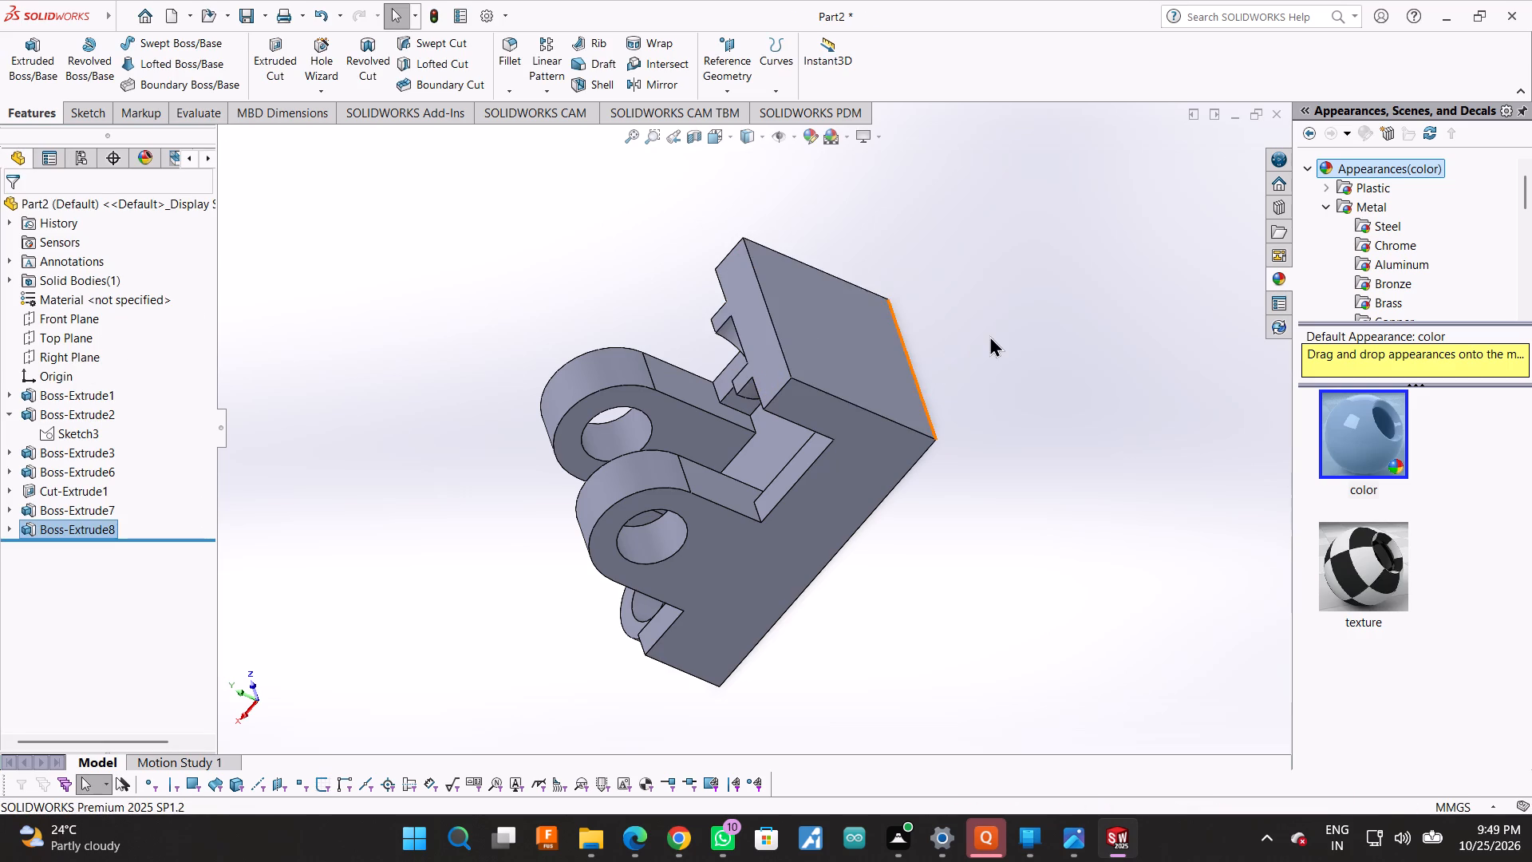
Start a new sketch on the outer face of the upright end plate.
click(803, 311)
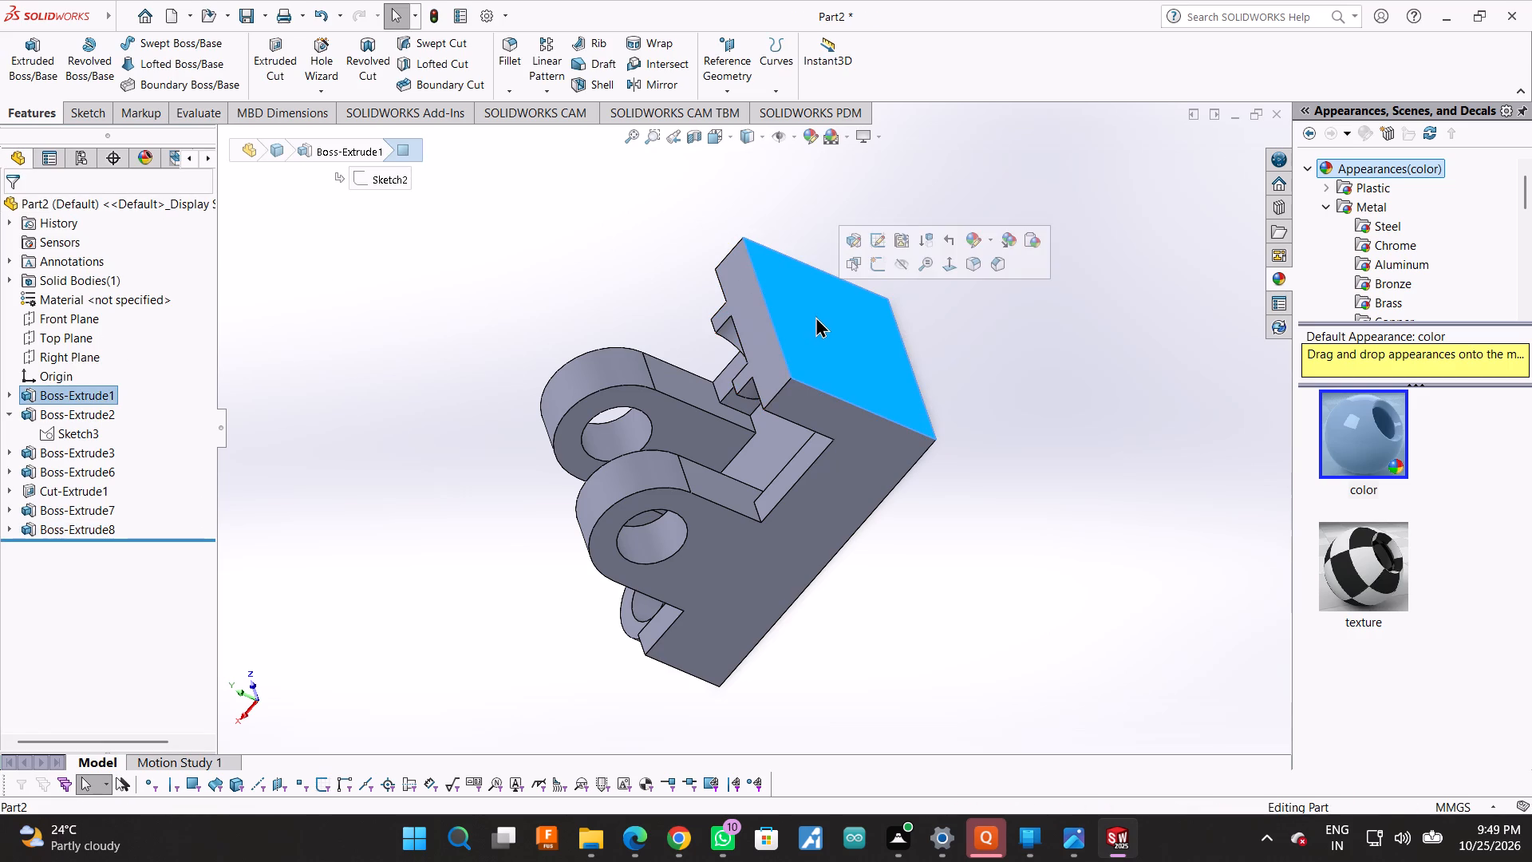
click(879, 275)
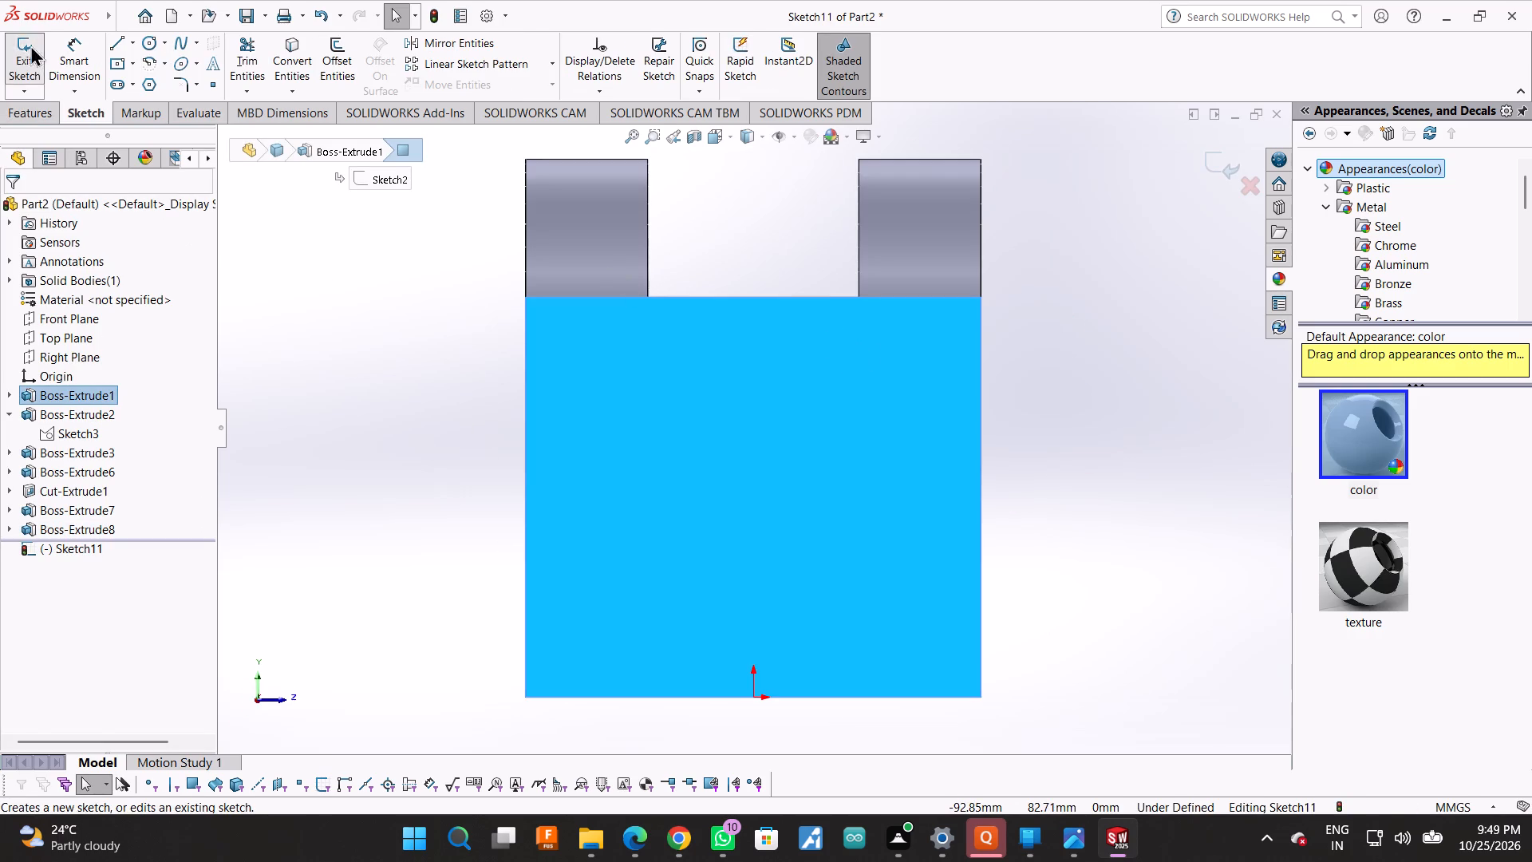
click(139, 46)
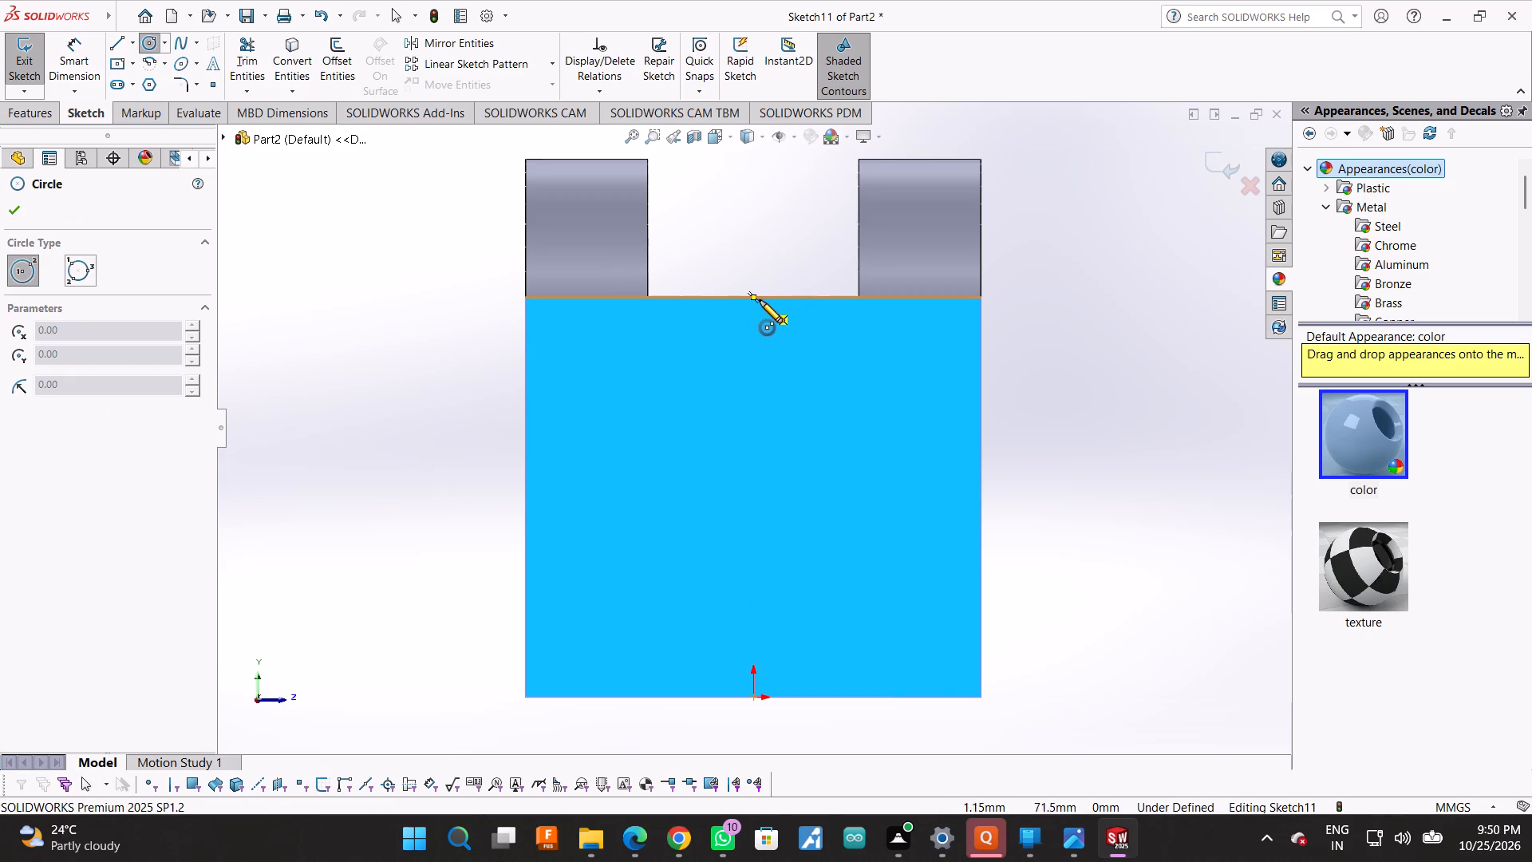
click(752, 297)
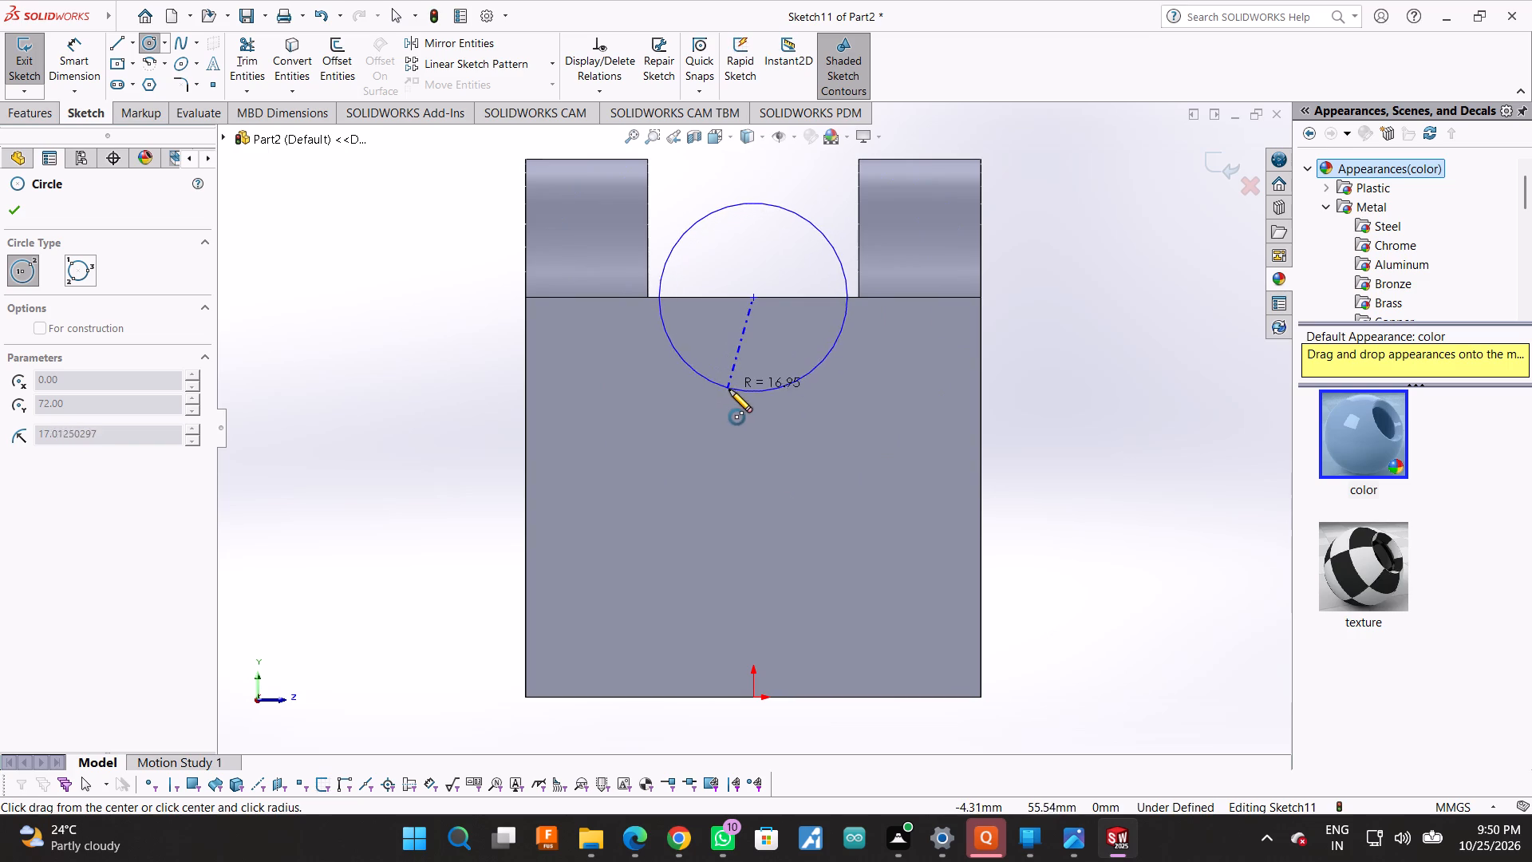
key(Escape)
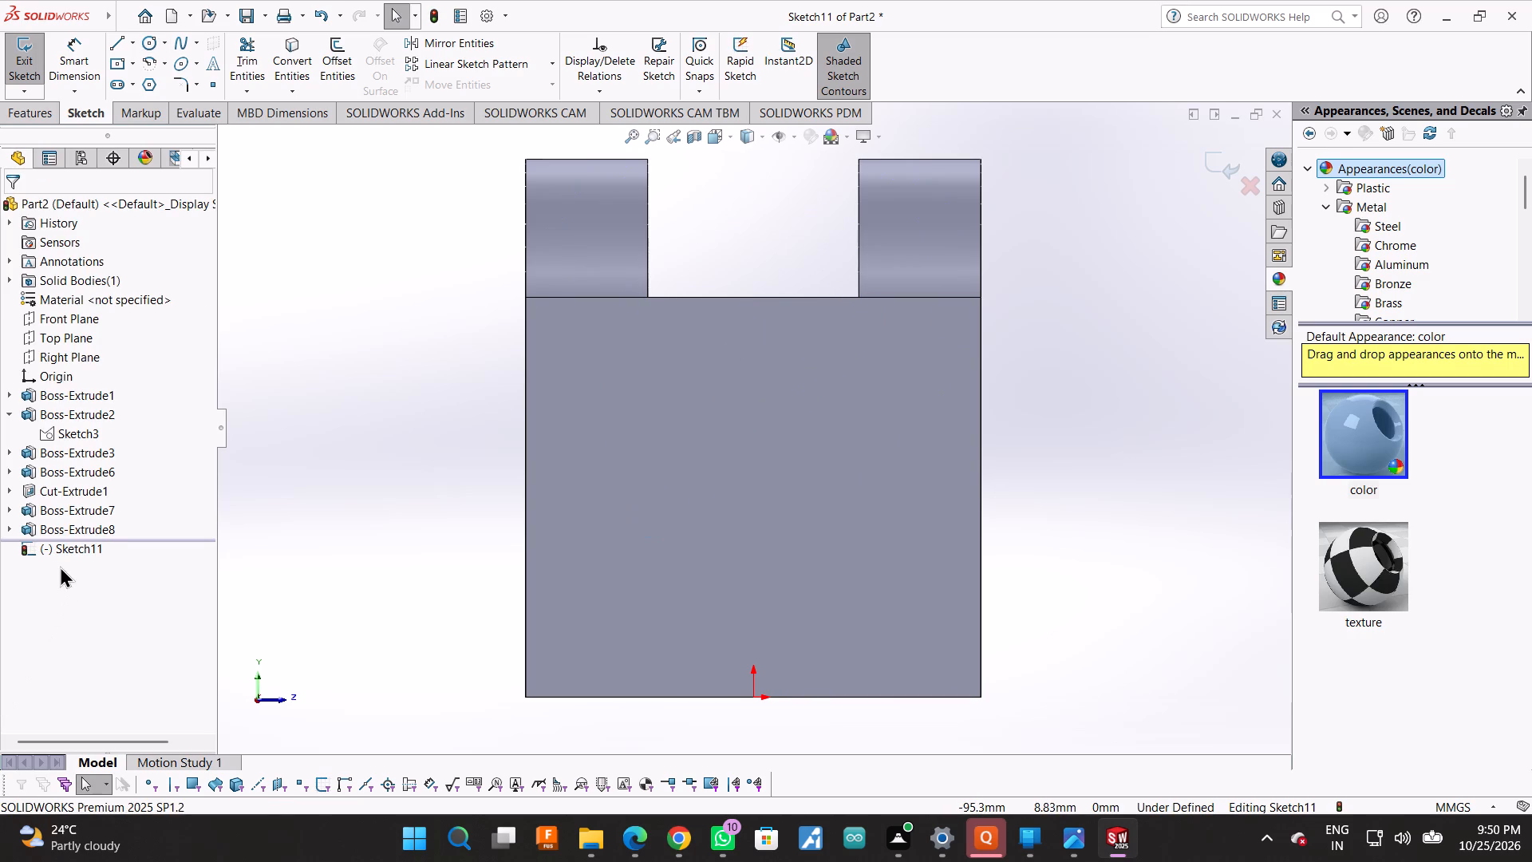
Sketch a circle of about 13.4 mm radius centred on the midpoint of the end plate's top edge, using the half-ring outline as reference.
click(59, 535)
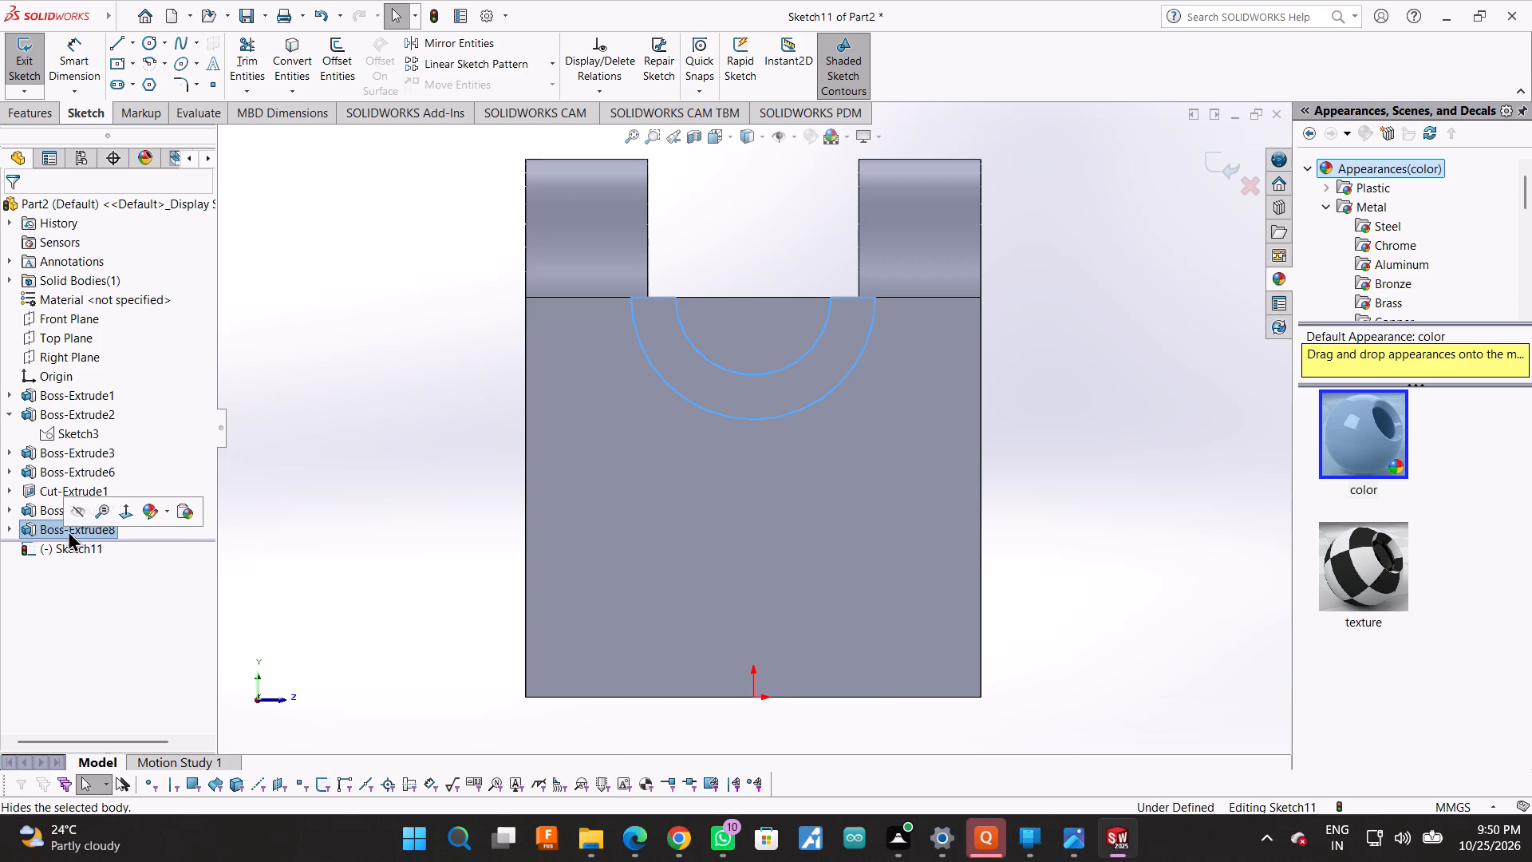
click(38, 508)
click(61, 524)
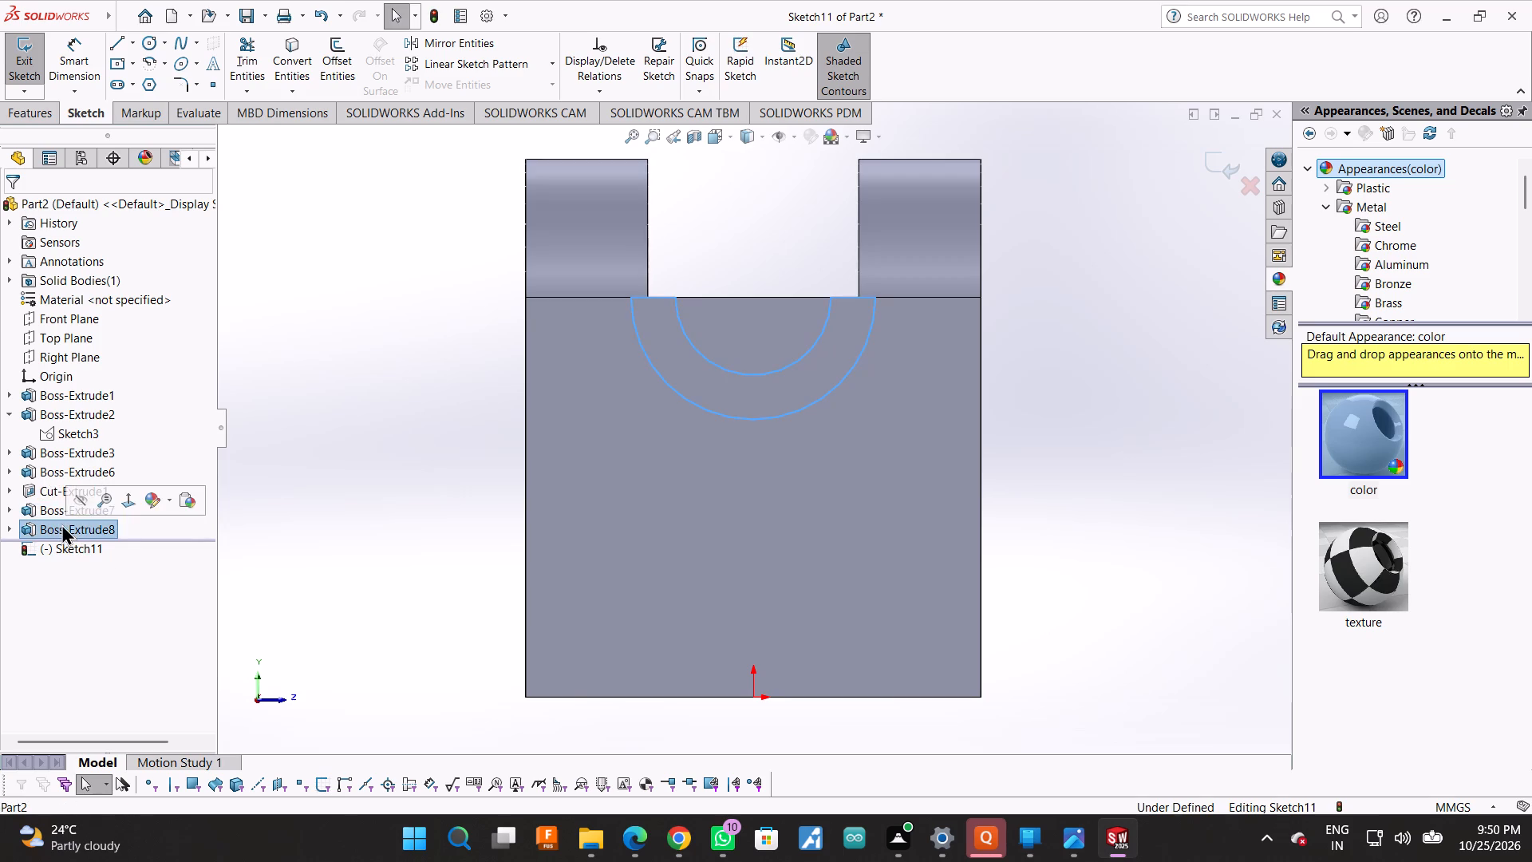
click(124, 506)
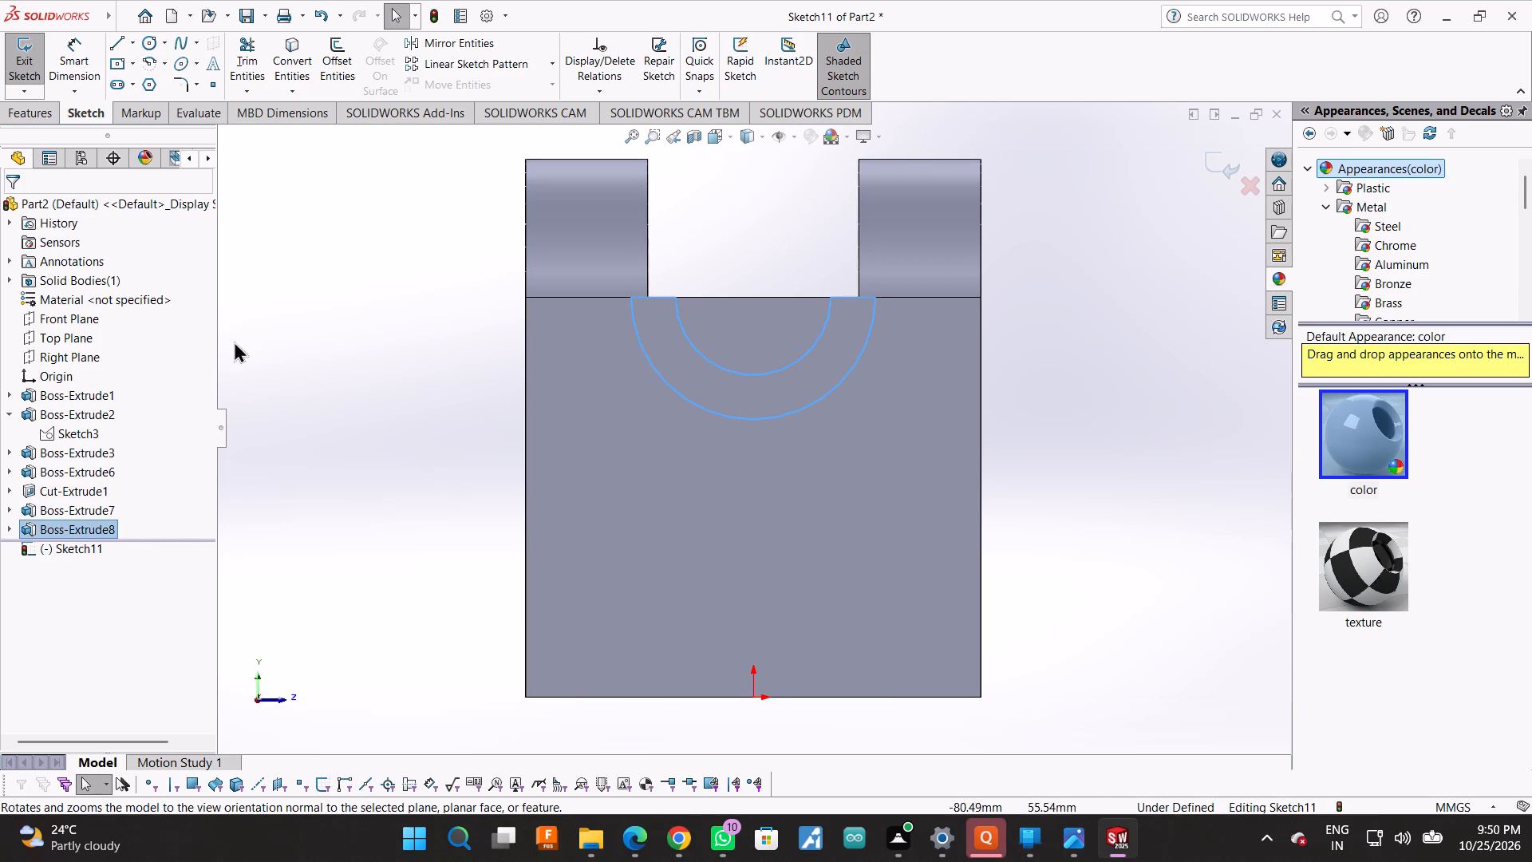
click(155, 43)
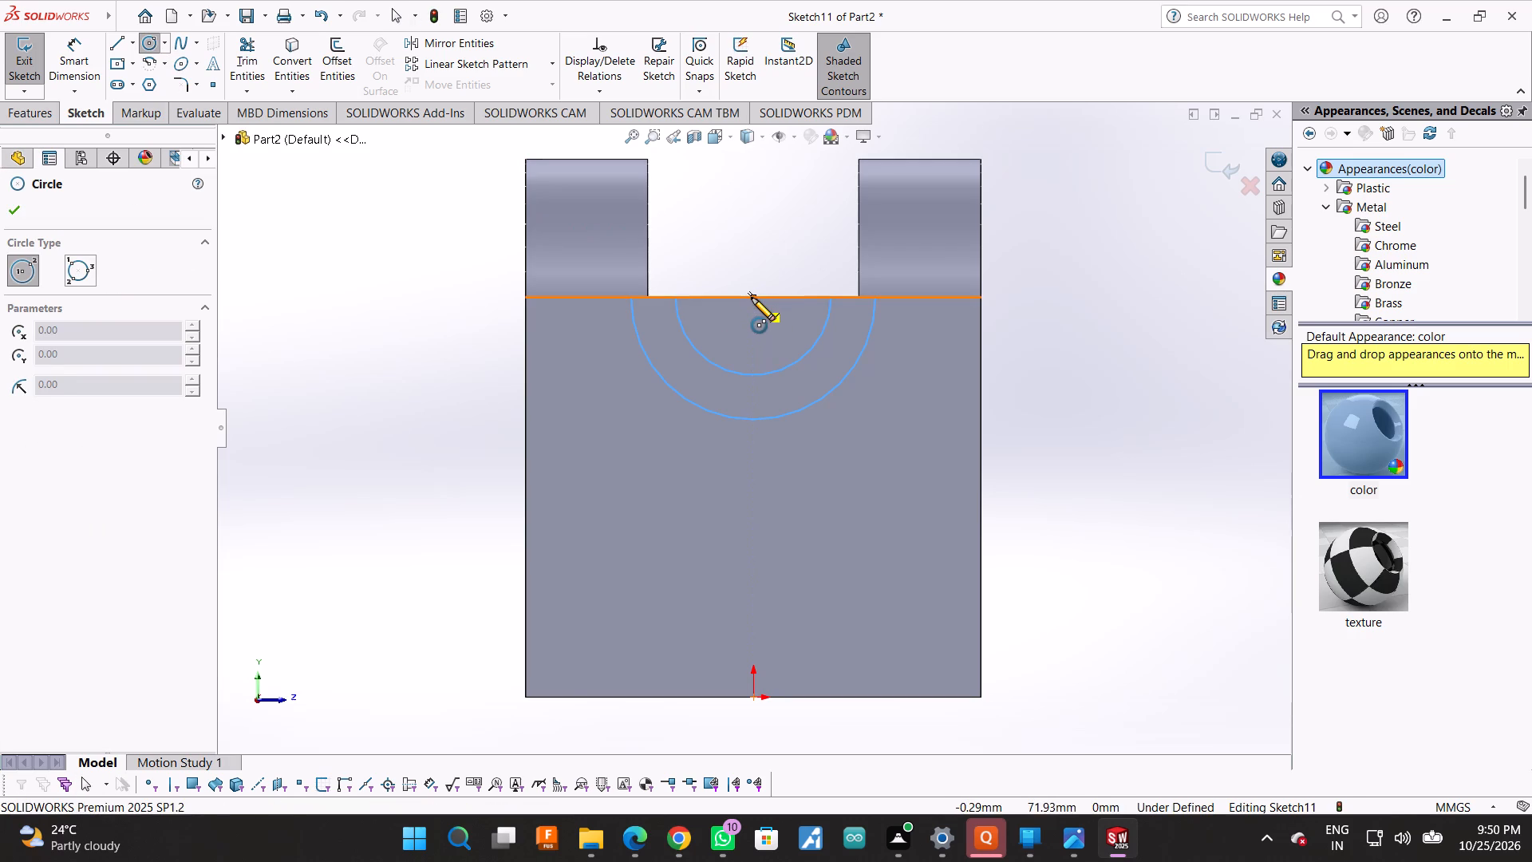
click(752, 298)
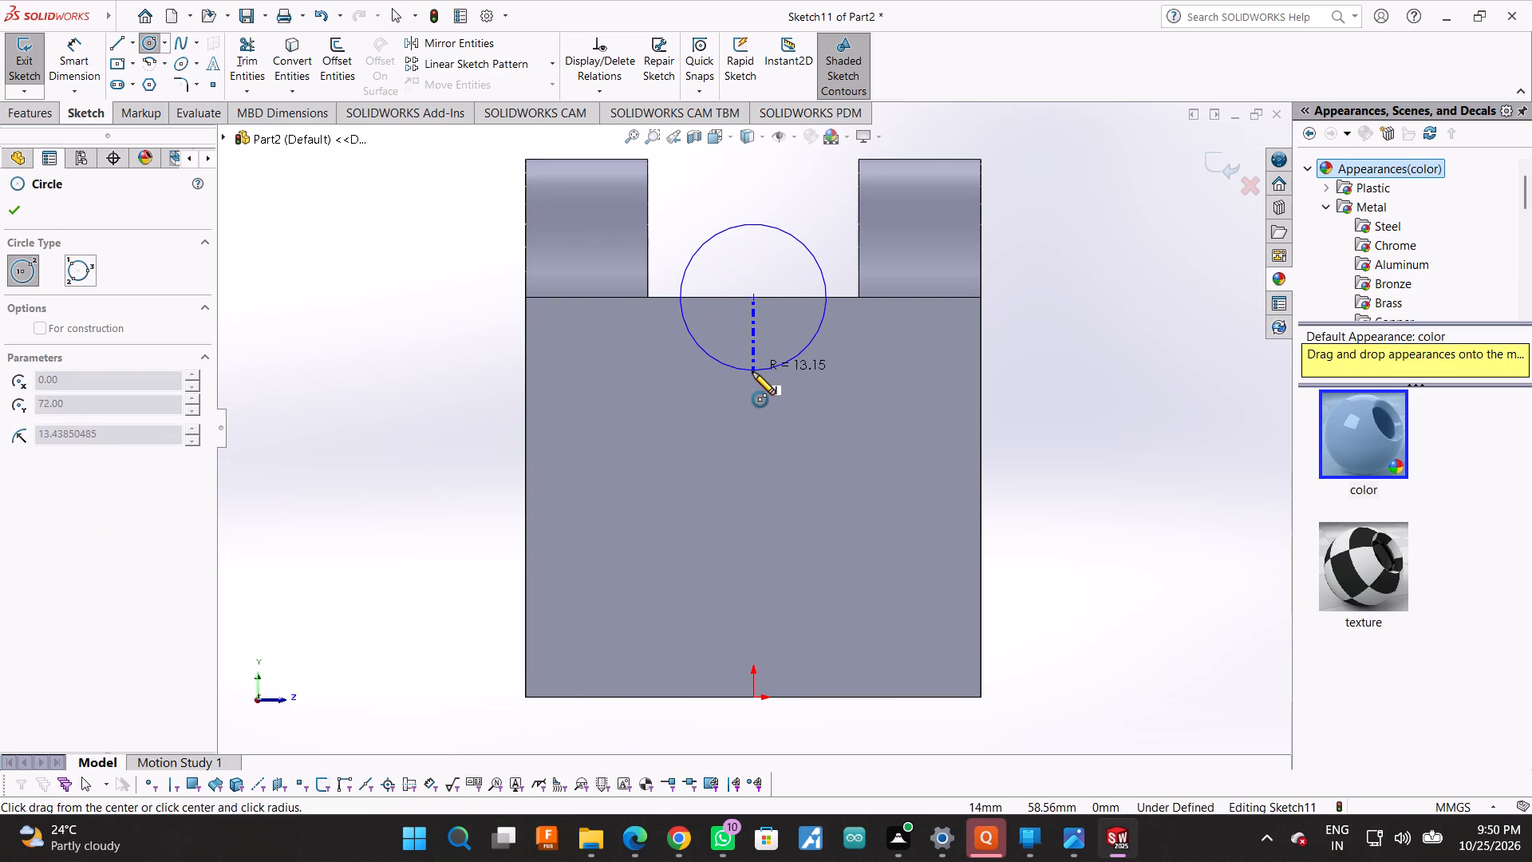
click(752, 372)
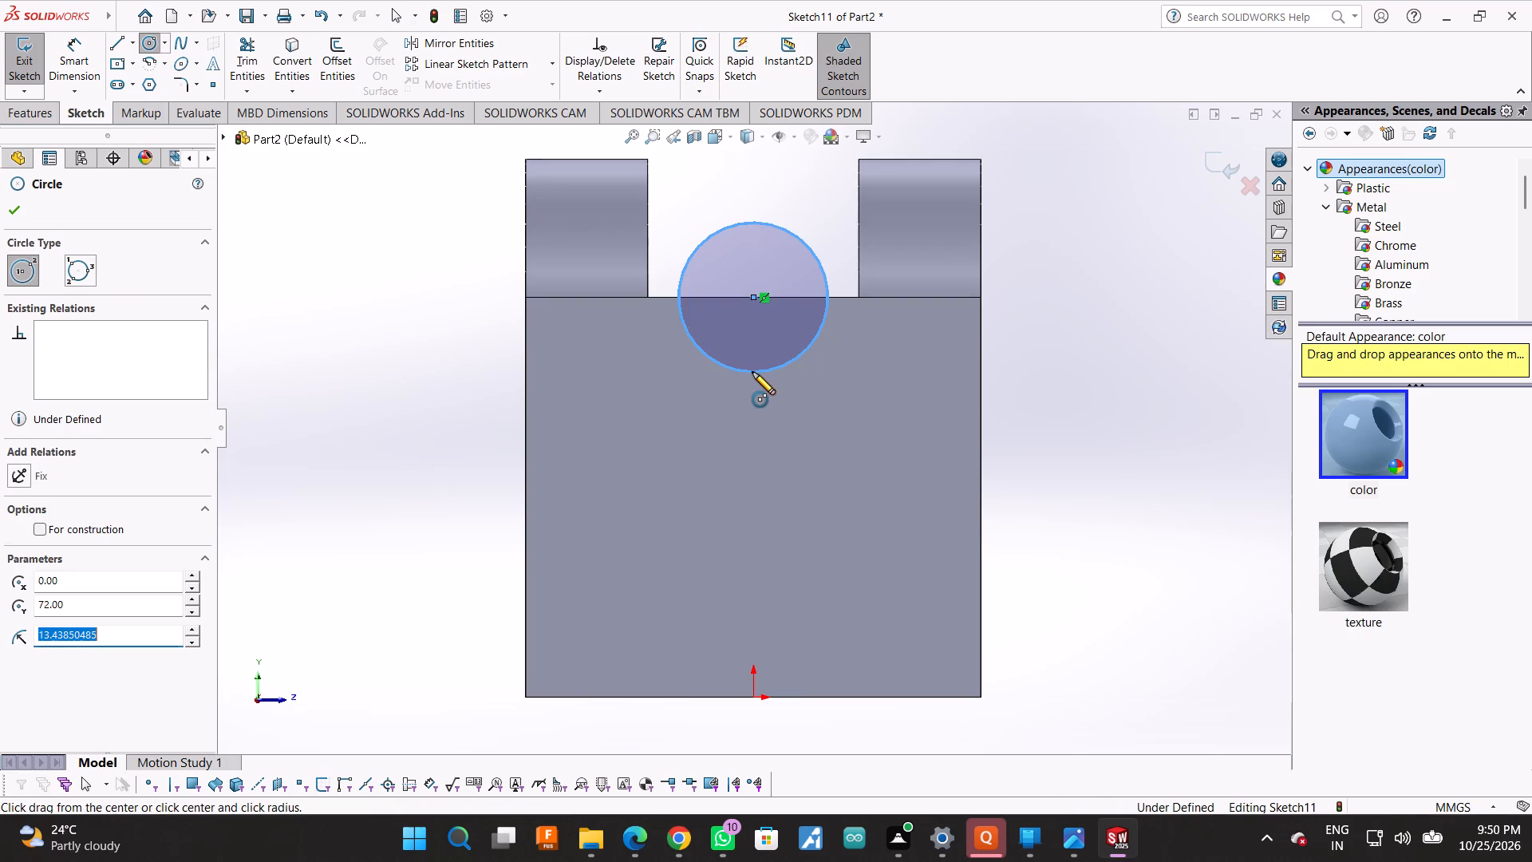
Dimension the circle's diameter as 28 mm.
click(98, 43)
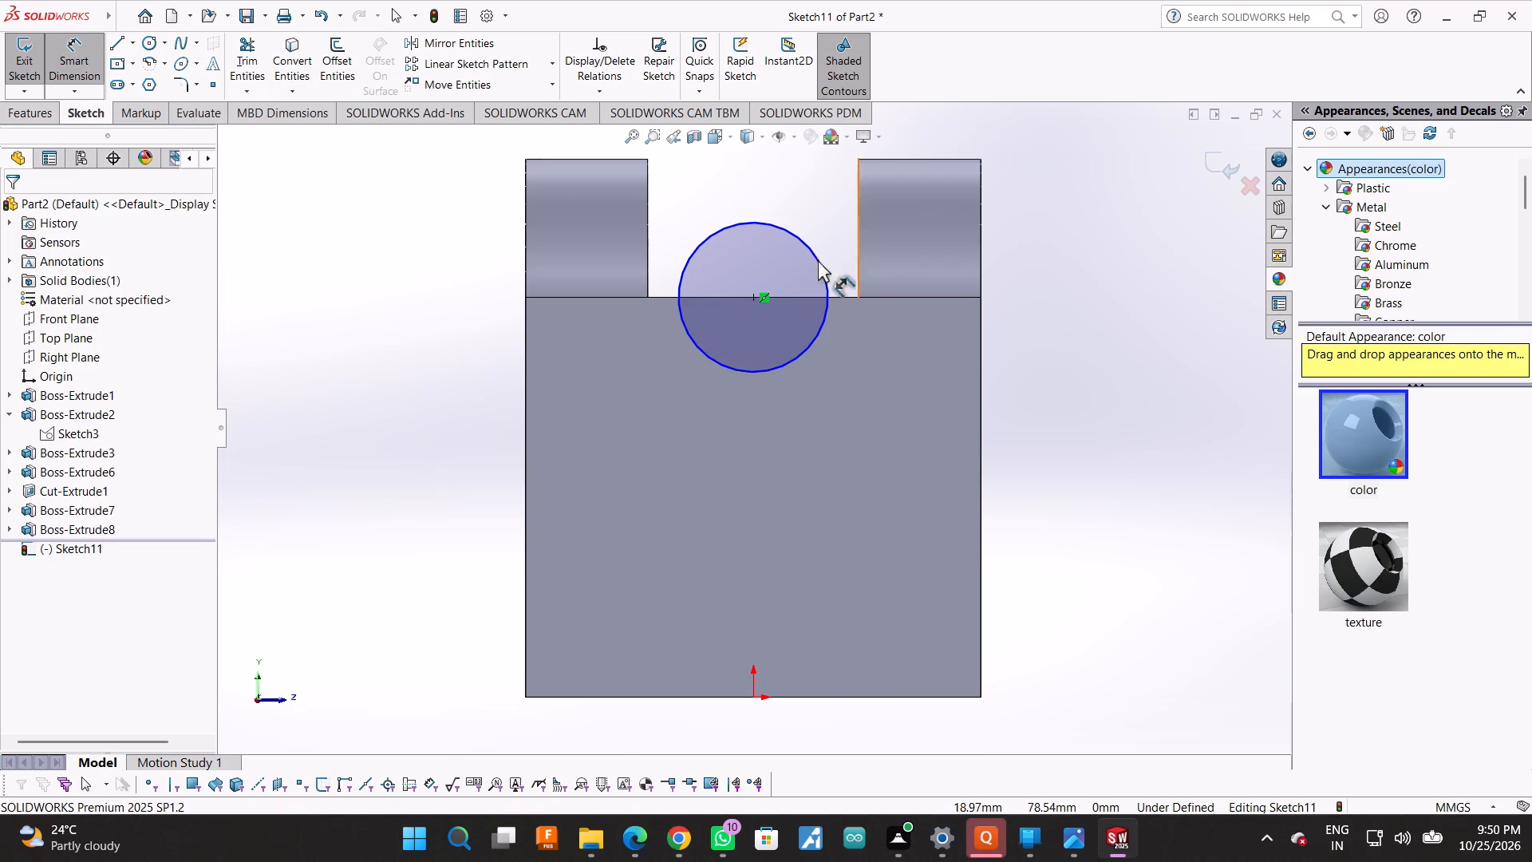
click(819, 256)
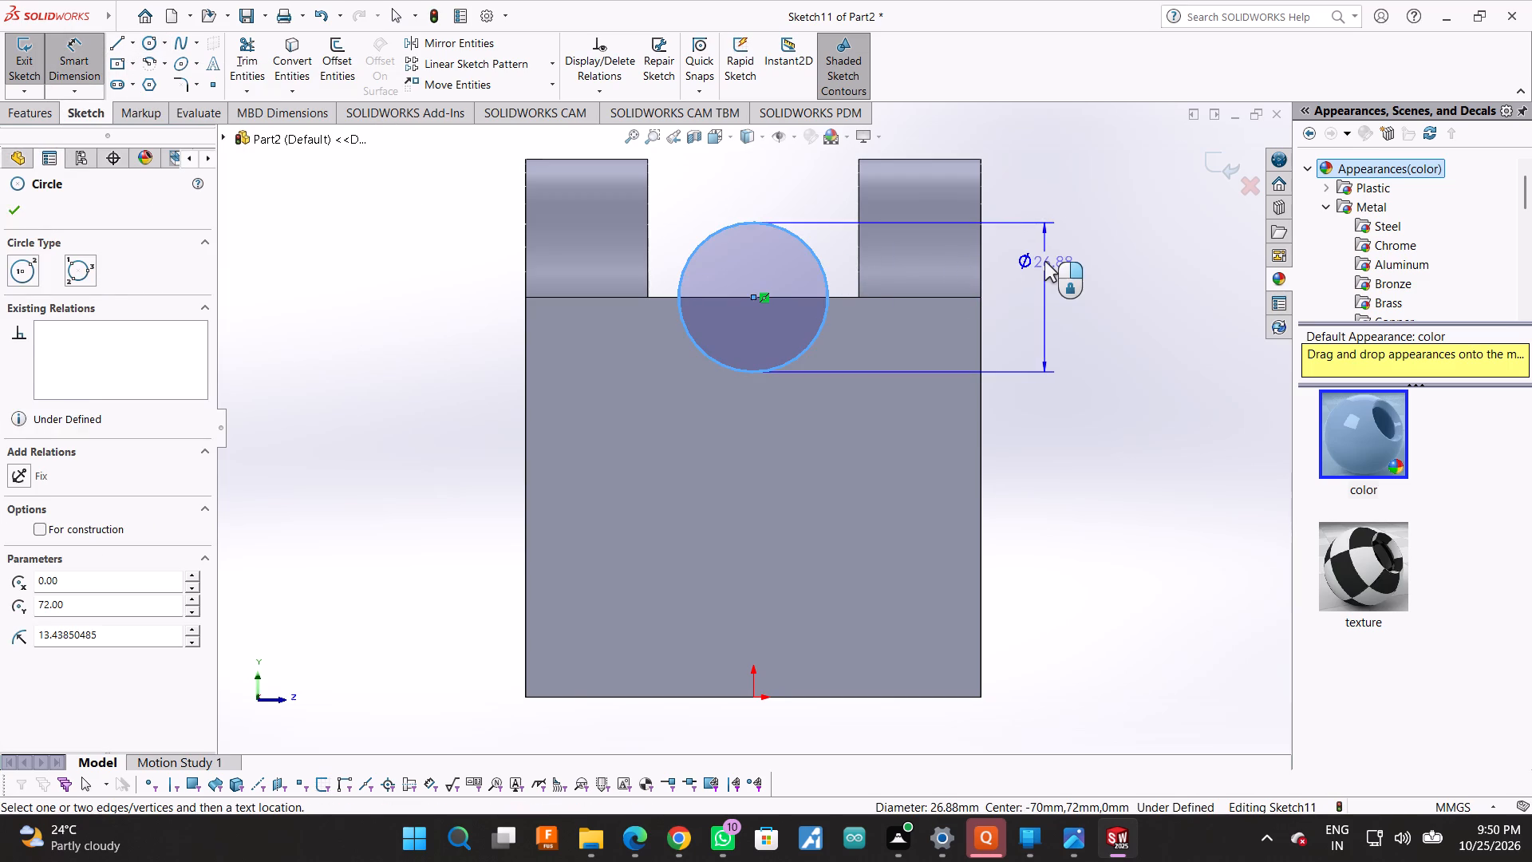
click(1044, 261)
text(28)
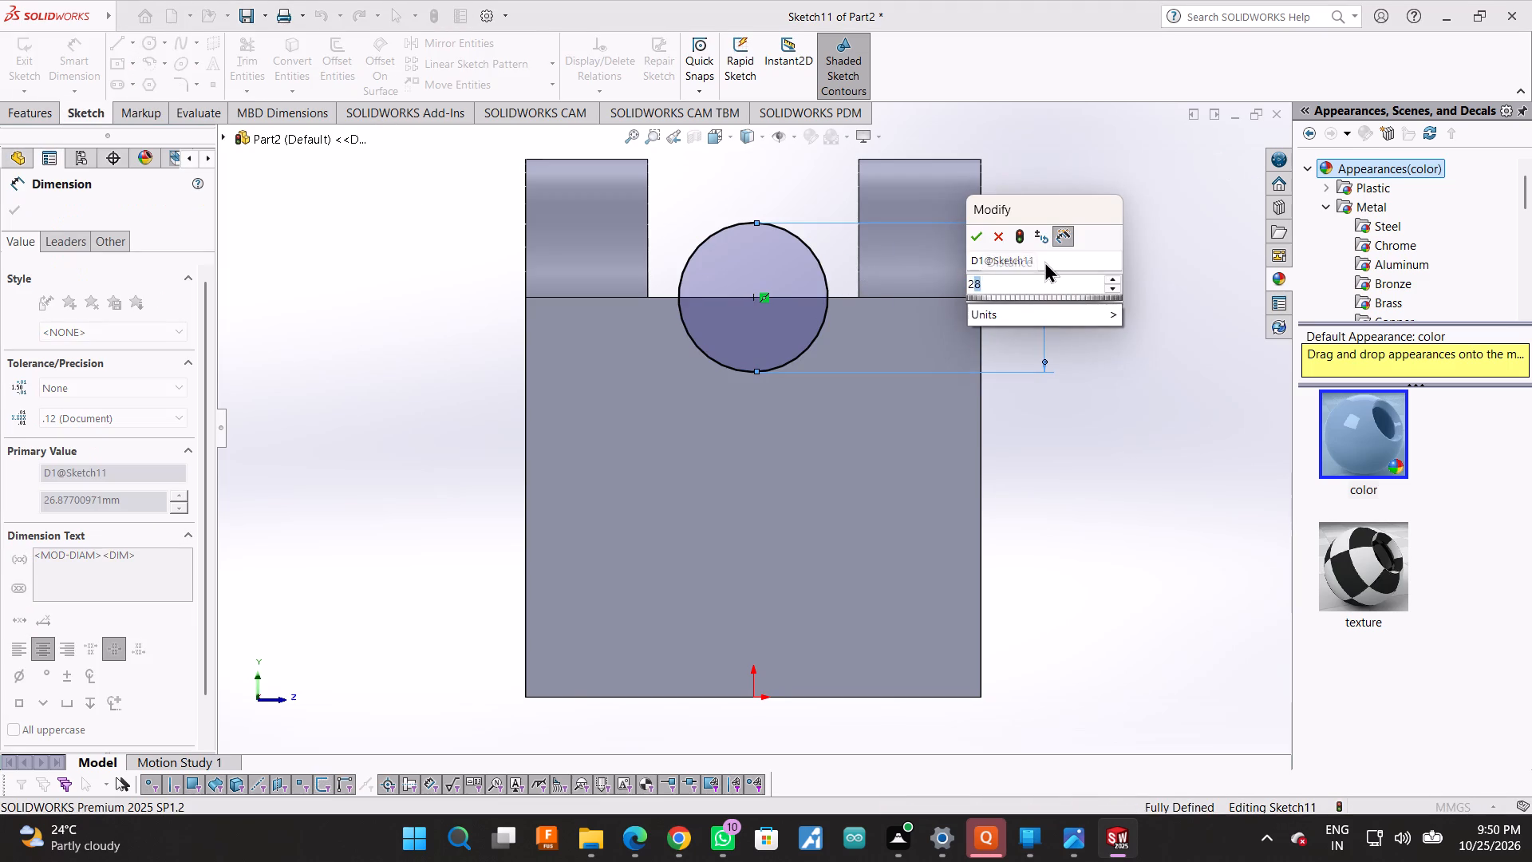
key(Return)
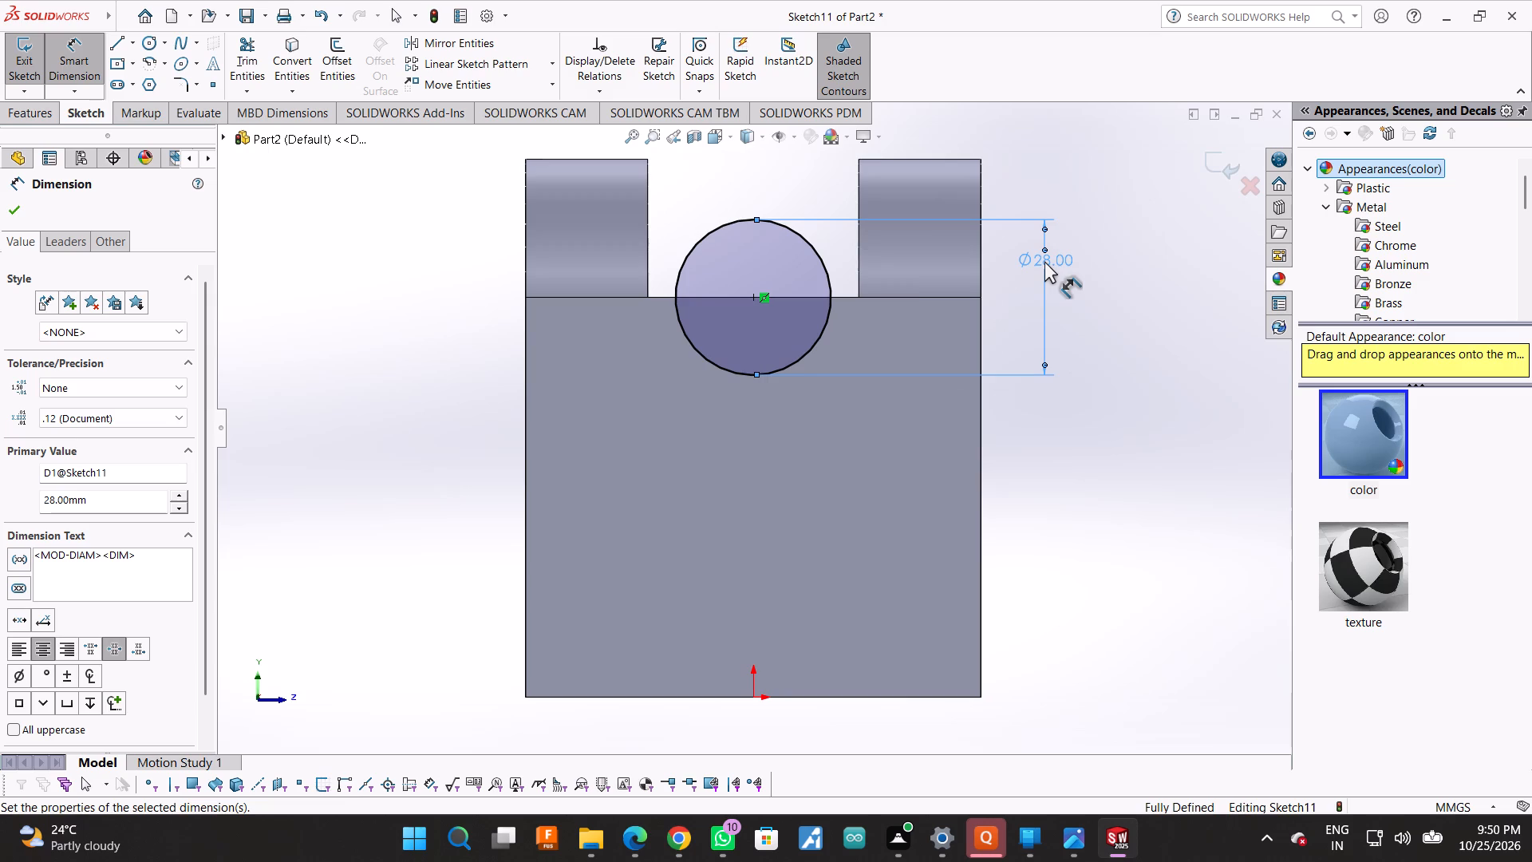
Draw a horizontal line across the circle's diameter and trim away the upper arc, leaving a closed half-circle profile below the top edge.
click(114, 47)
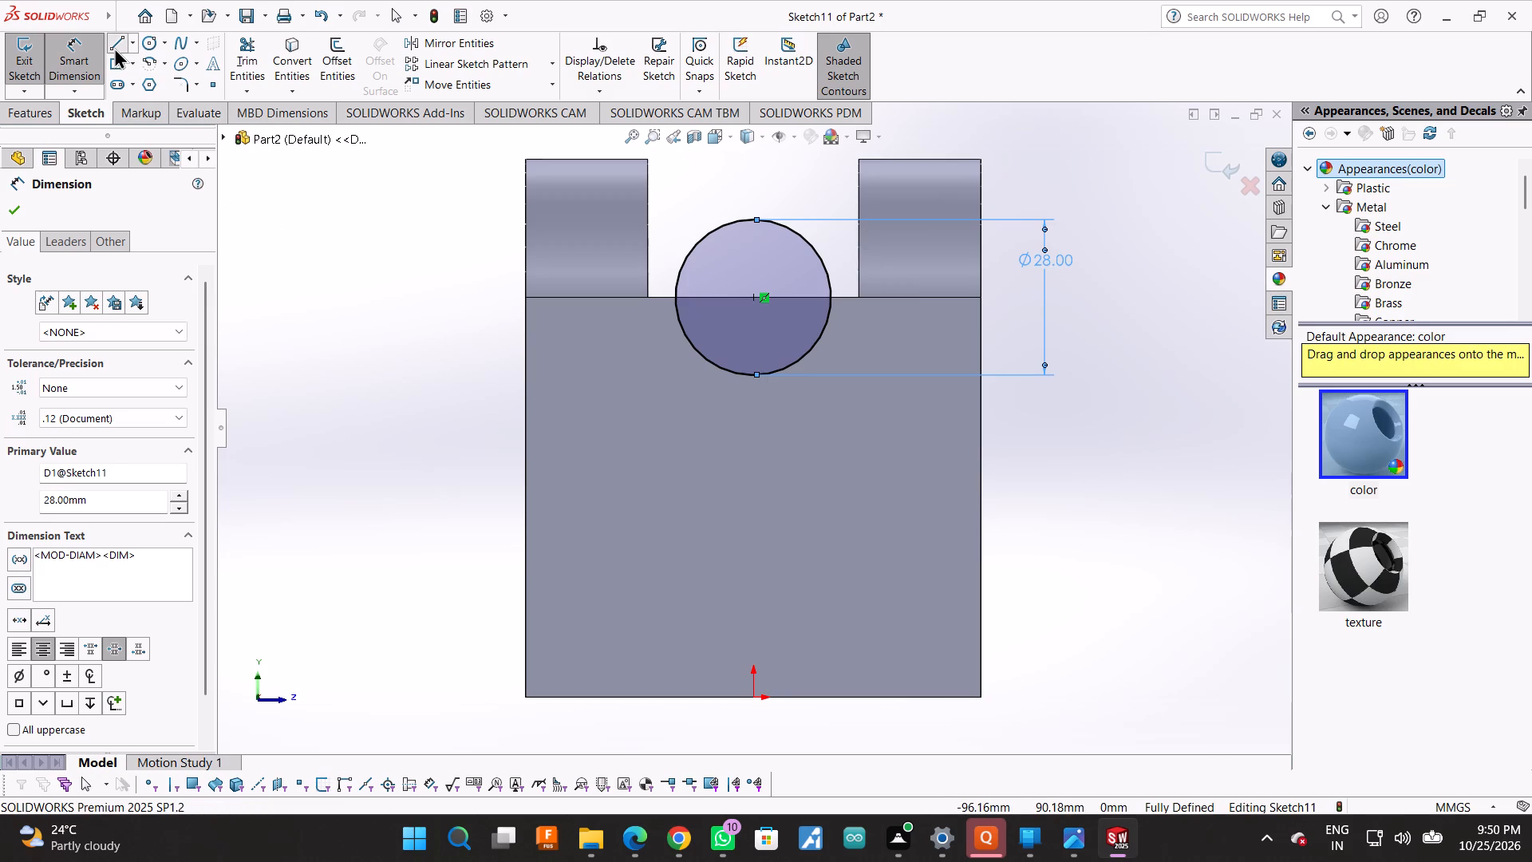
click(674, 297)
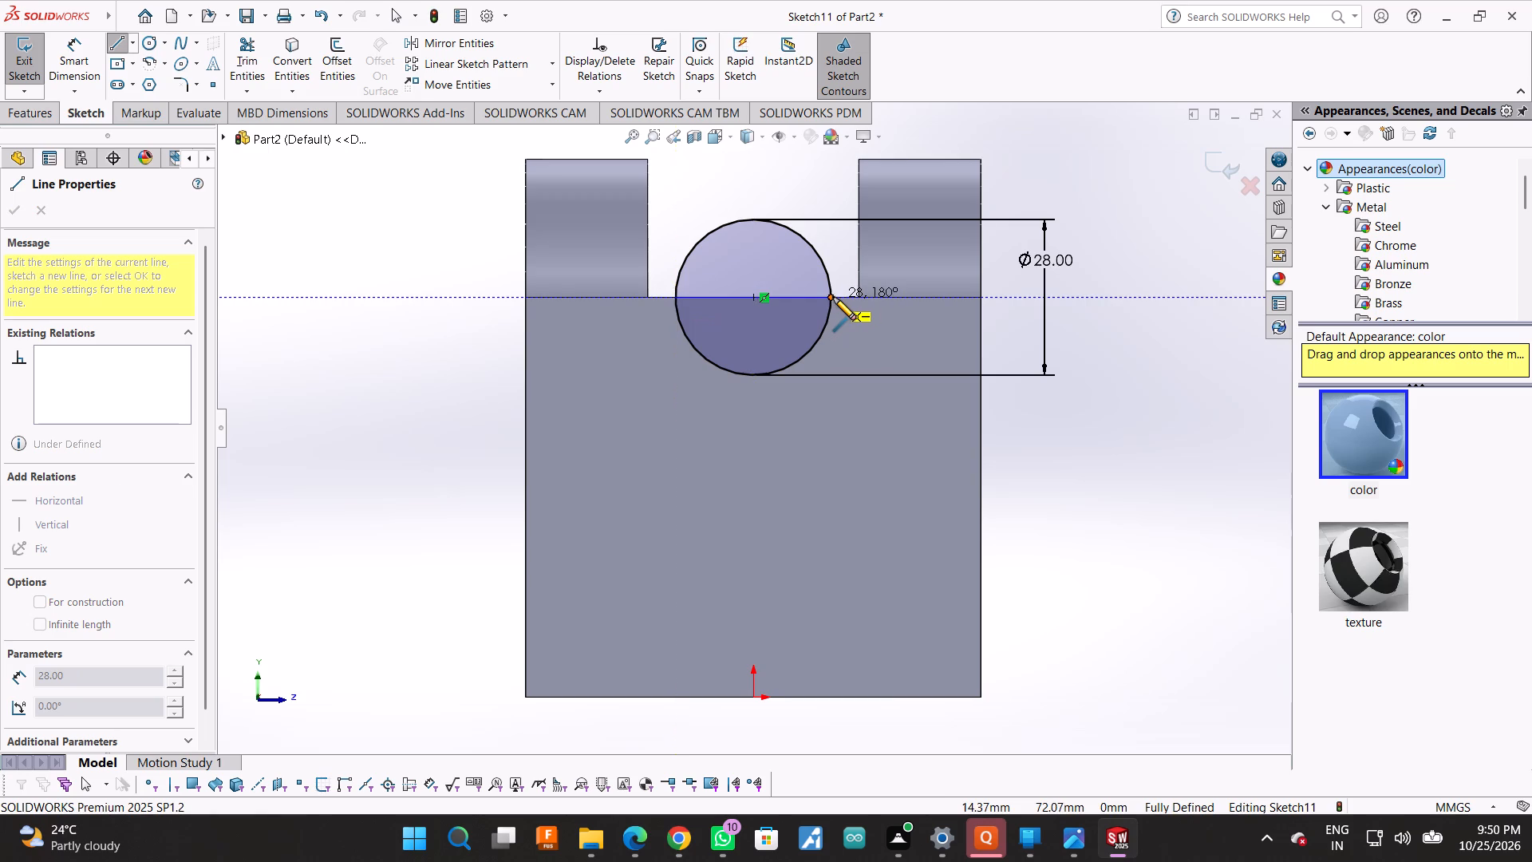
click(833, 297)
click(235, 42)
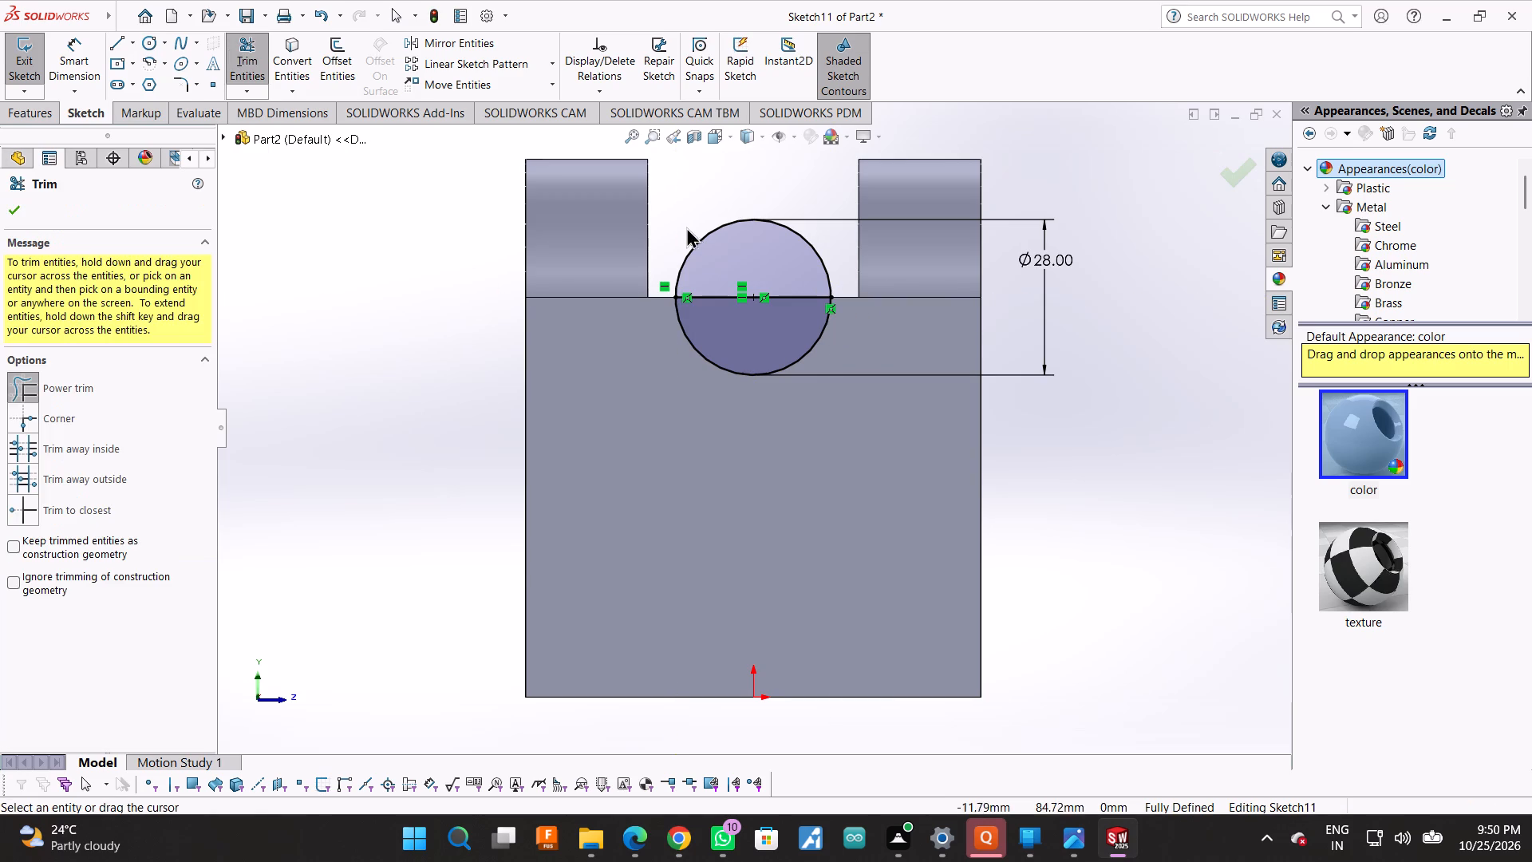
drag(685, 227, 807, 229)
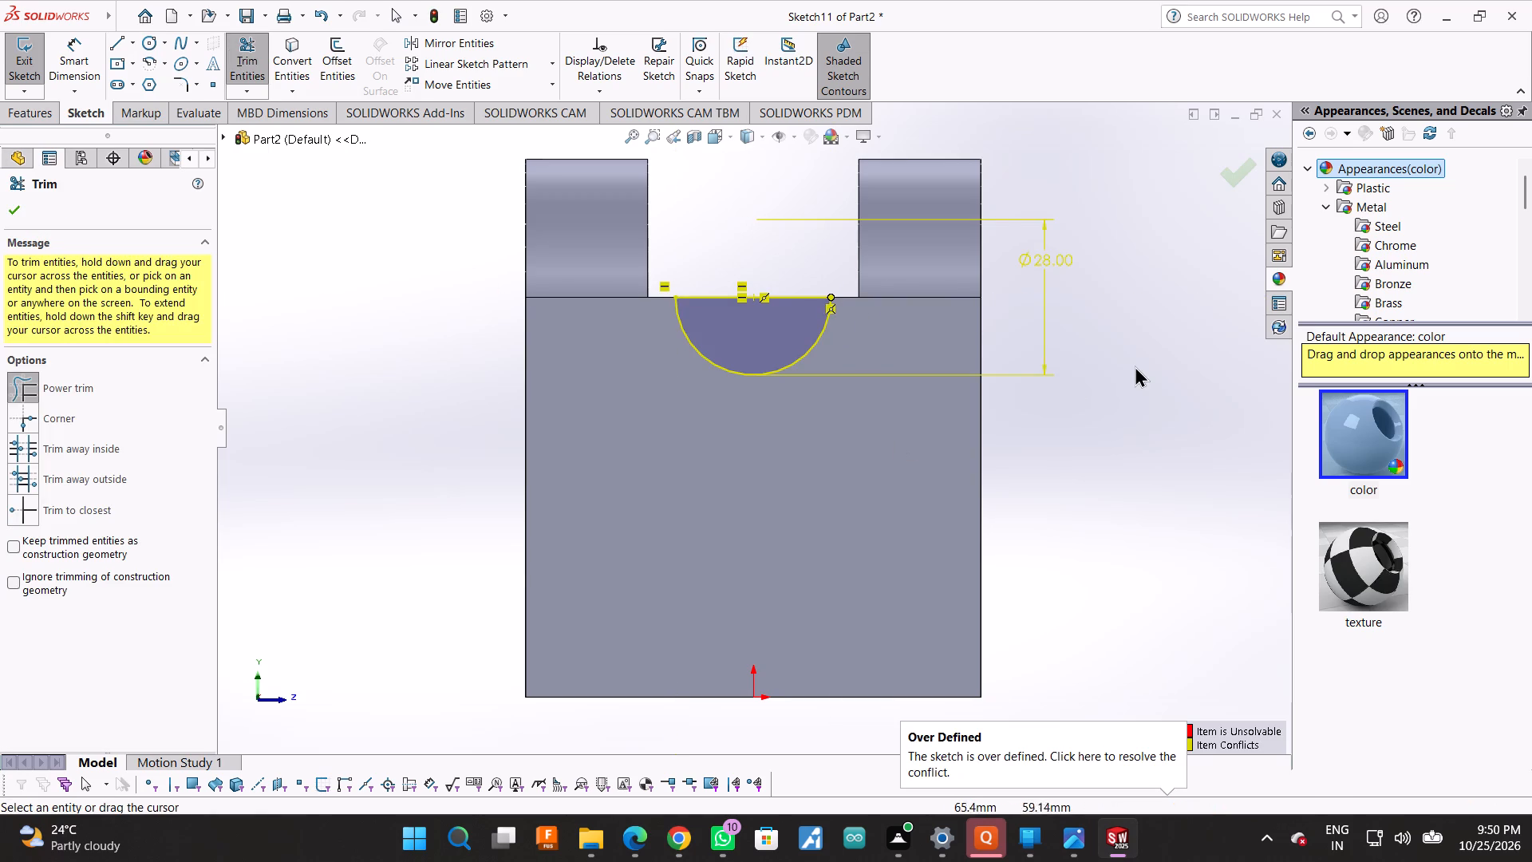
middle_drag(1171, 333, 1092, 434)
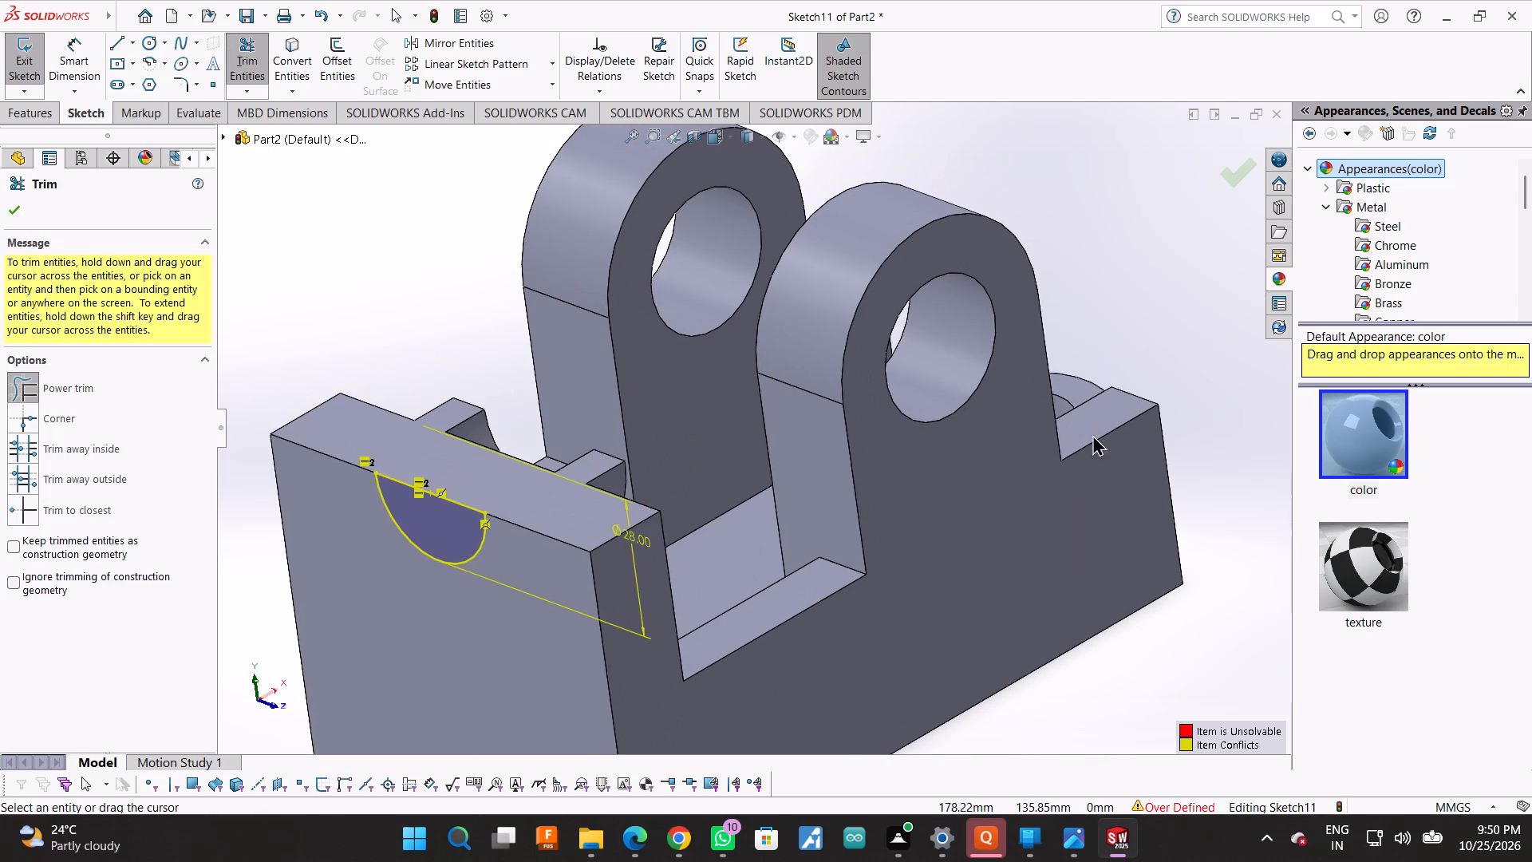
click(6, 209)
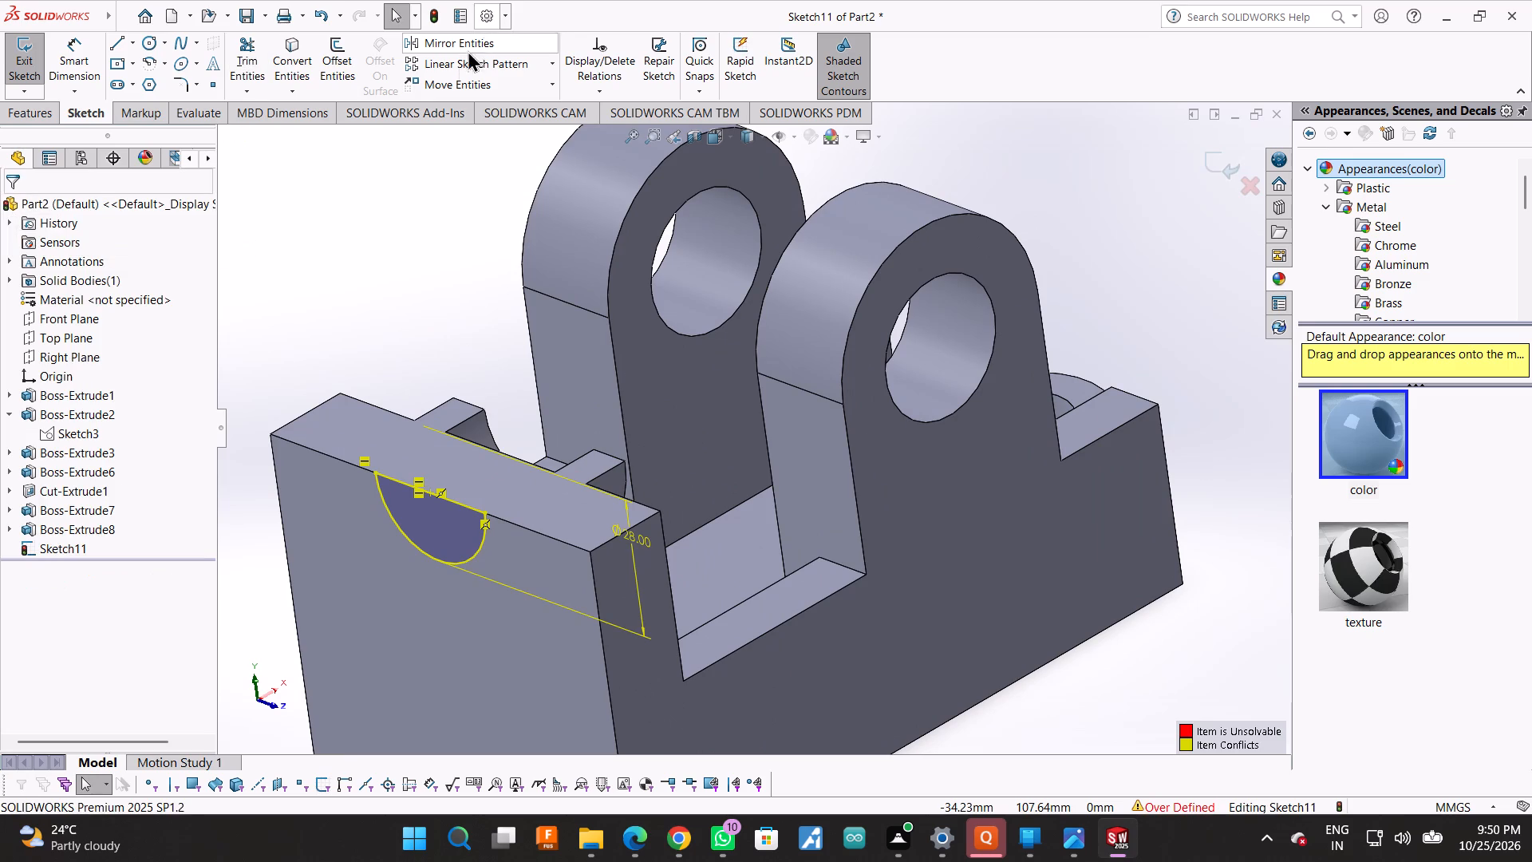
Cut-extrude the half-circle profile 28 mm blind through the end plate and the half-ring boss.
click(39, 121)
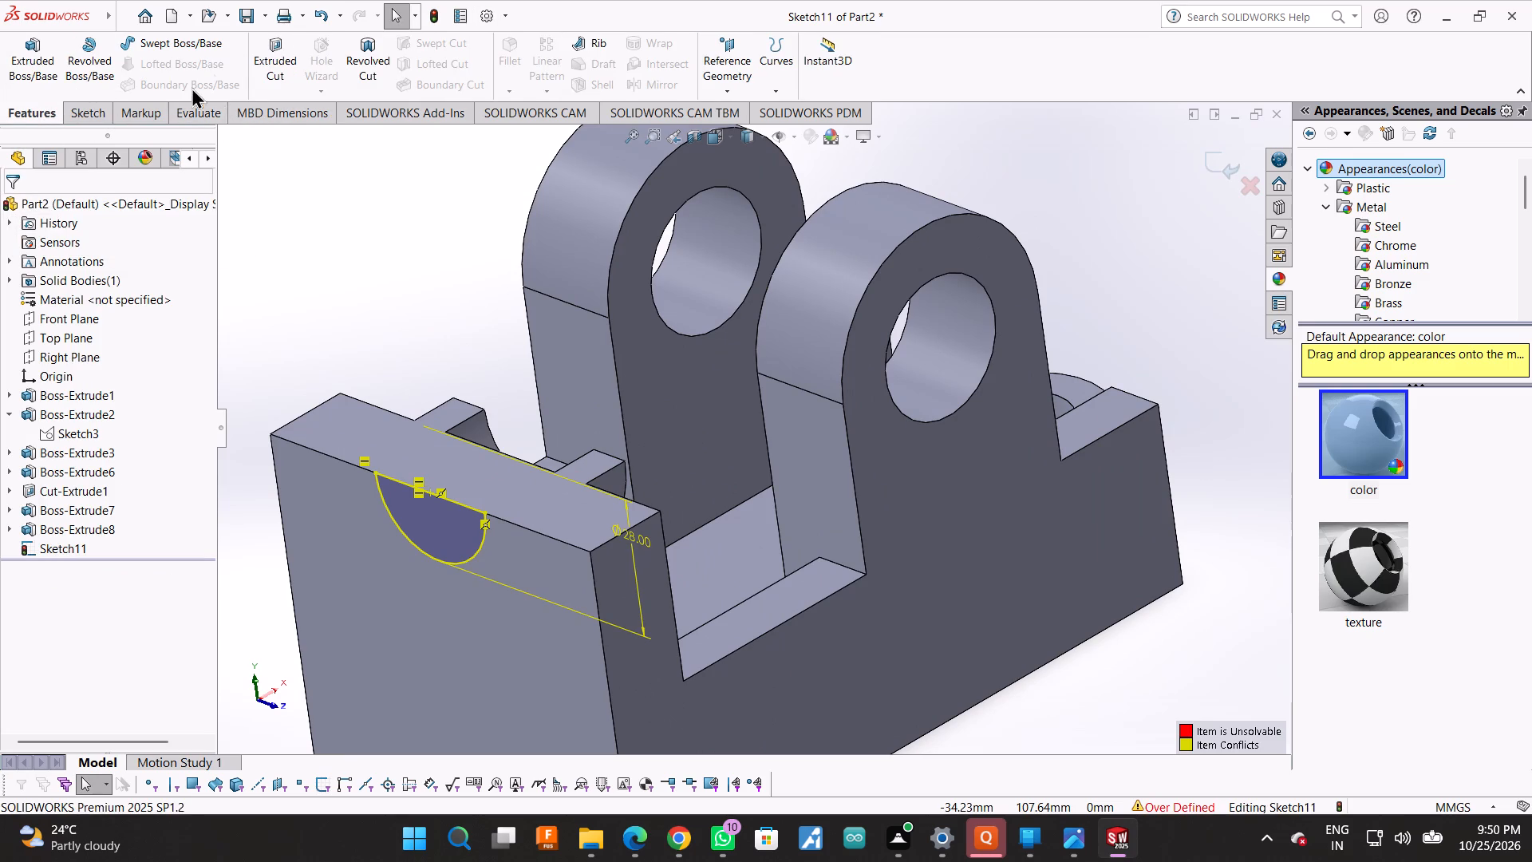
click(261, 51)
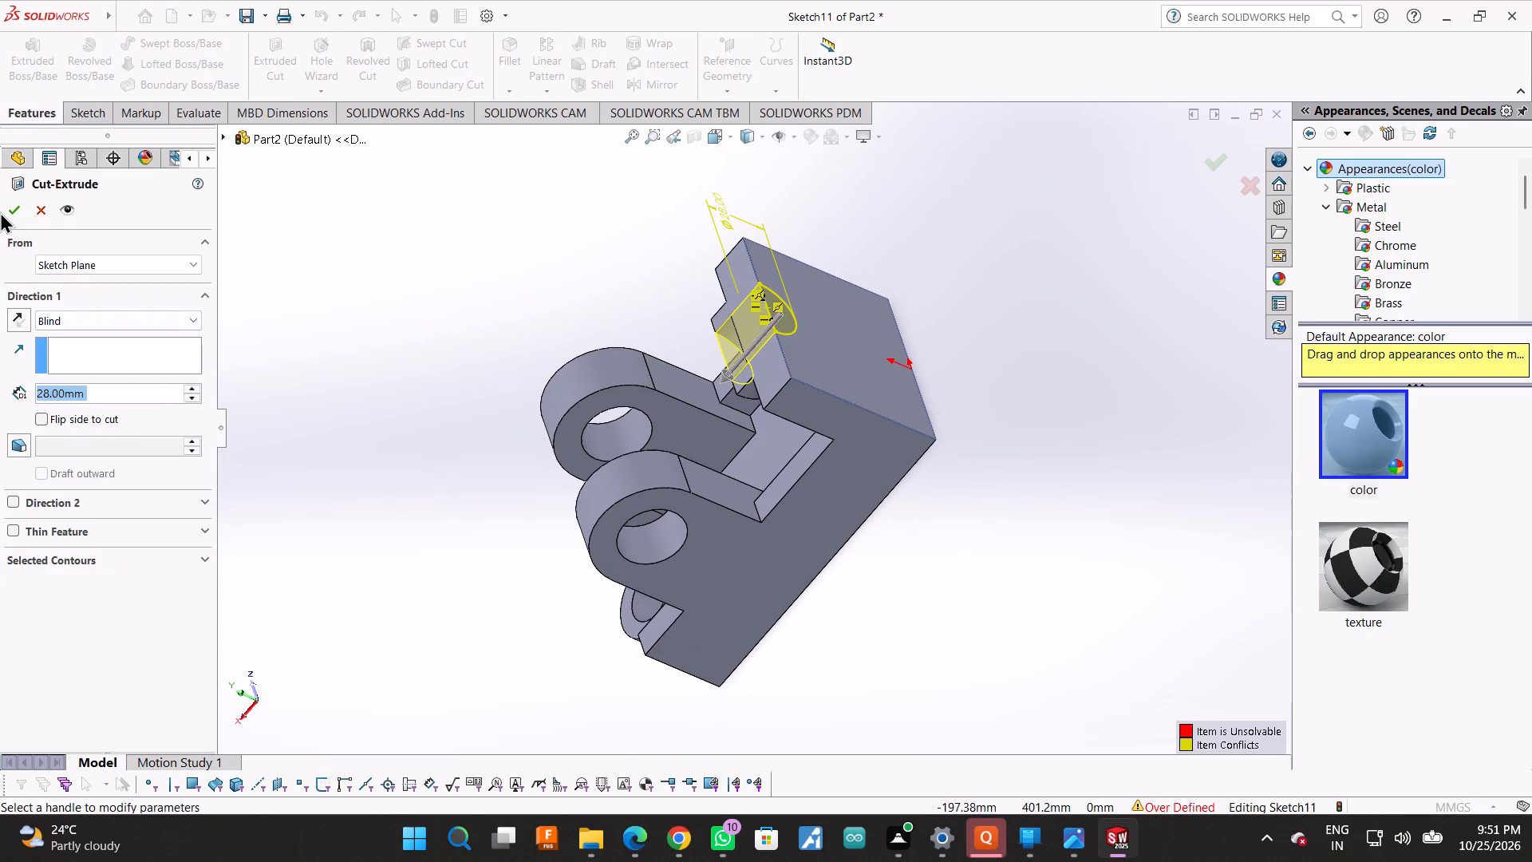
click(6, 212)
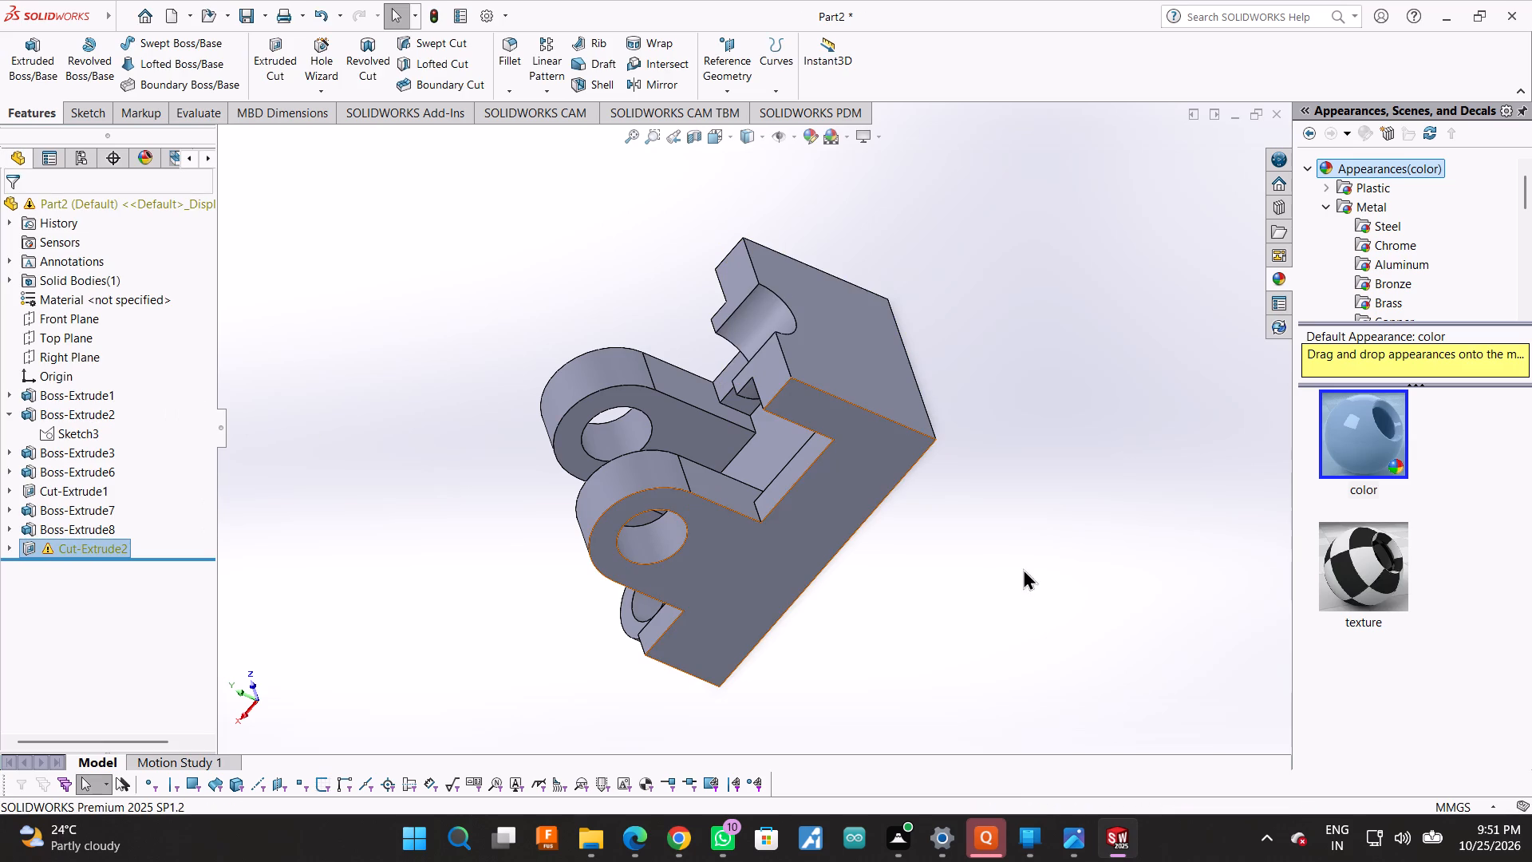
Examine the semicircular notch, half-ring boss, side walls and holed lug of the part from all sides.
middle_drag(973, 589, 1084, 476)
scroll(807, 344, down, 3)
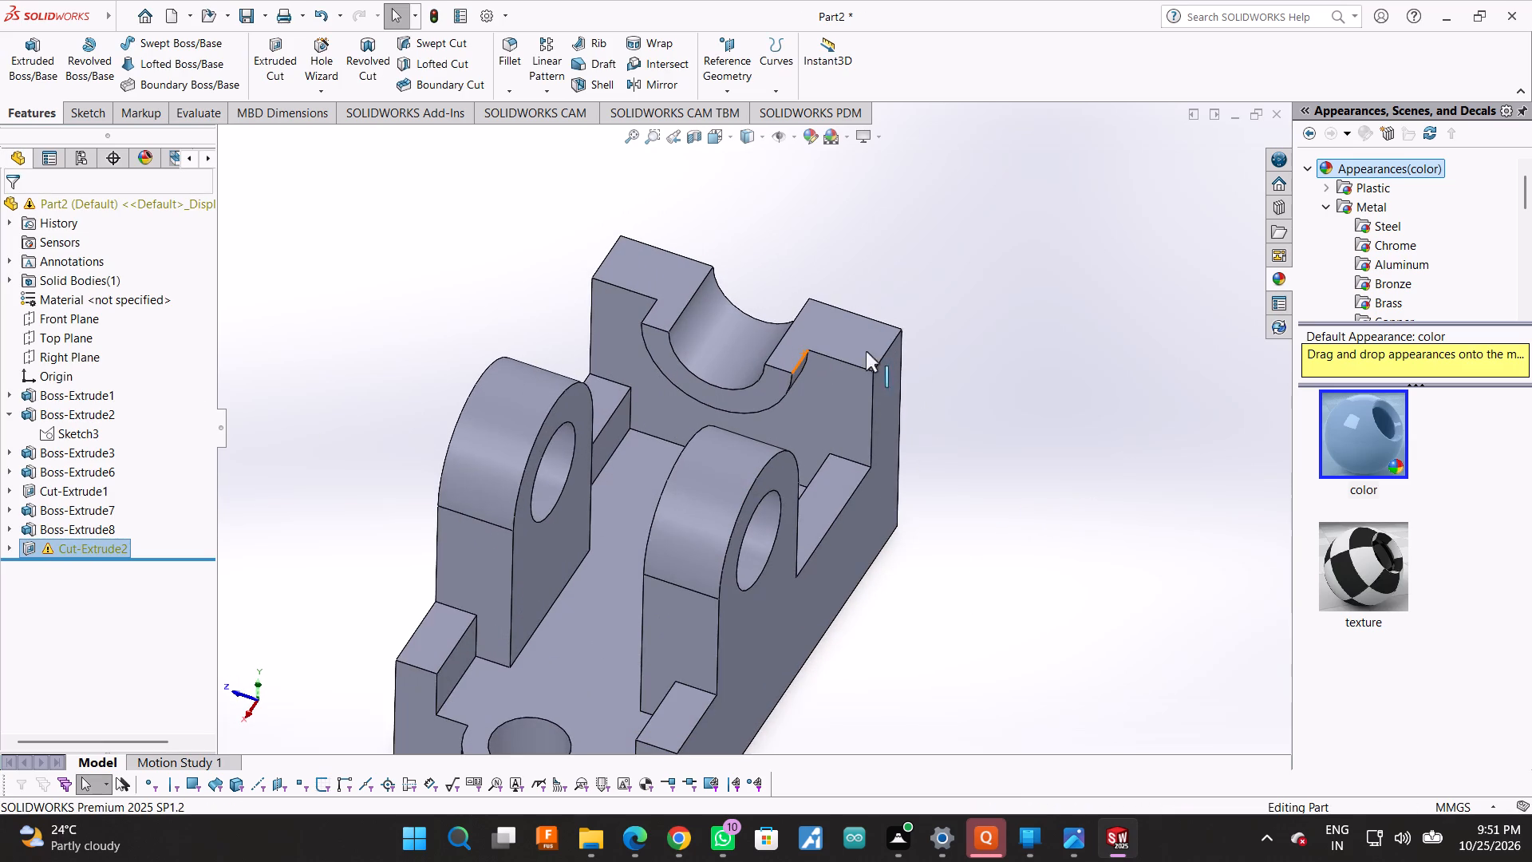
middle_click(977, 336)
middle_click(1003, 182)
middle_drag(1003, 182, 875, 356)
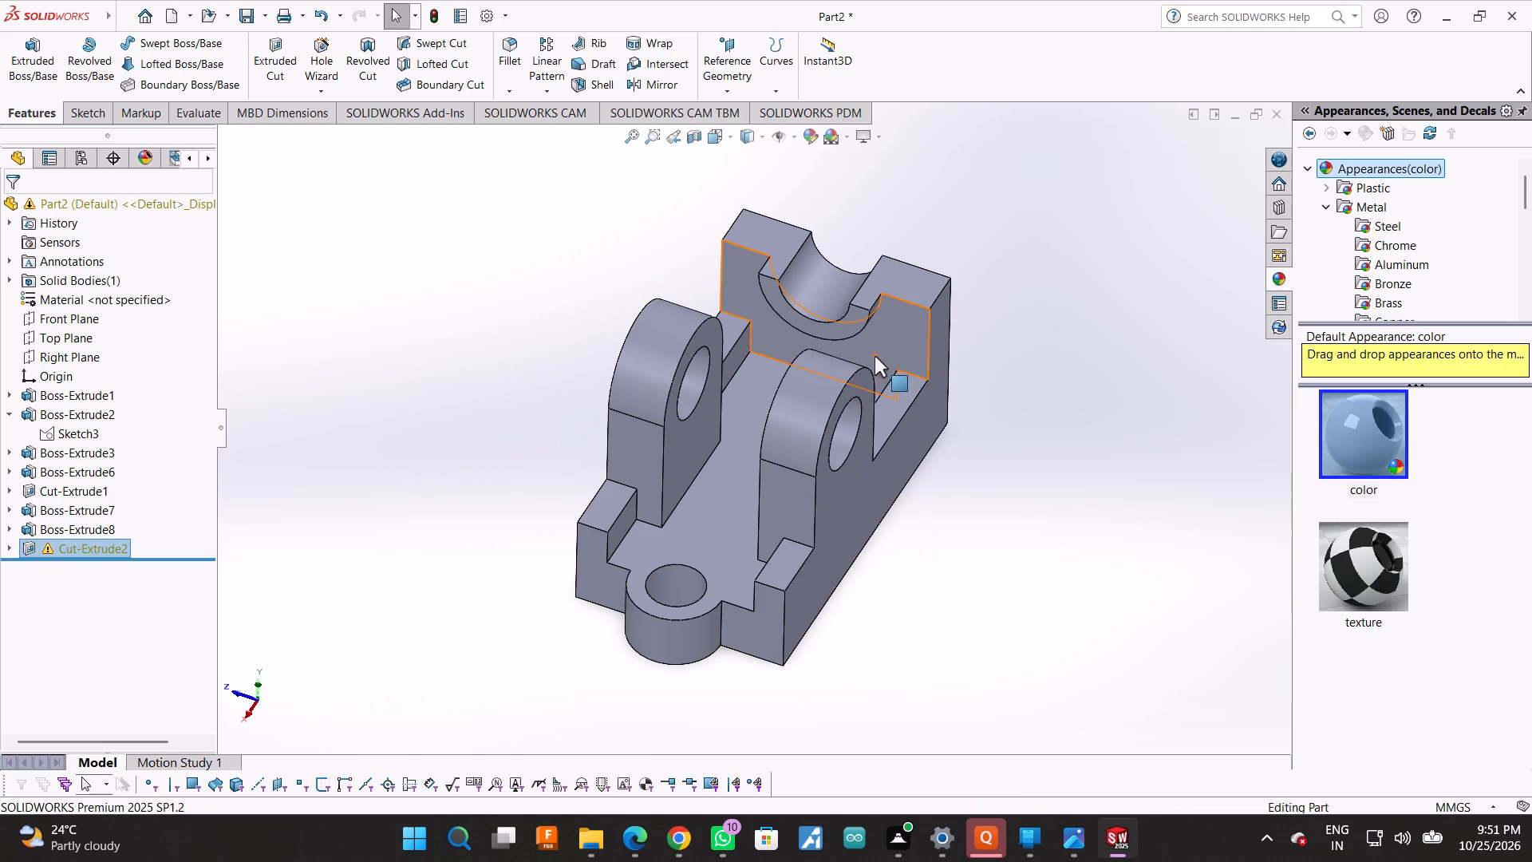
middle_drag(981, 423, 966, 433)
middle_drag(849, 540, 818, 559)
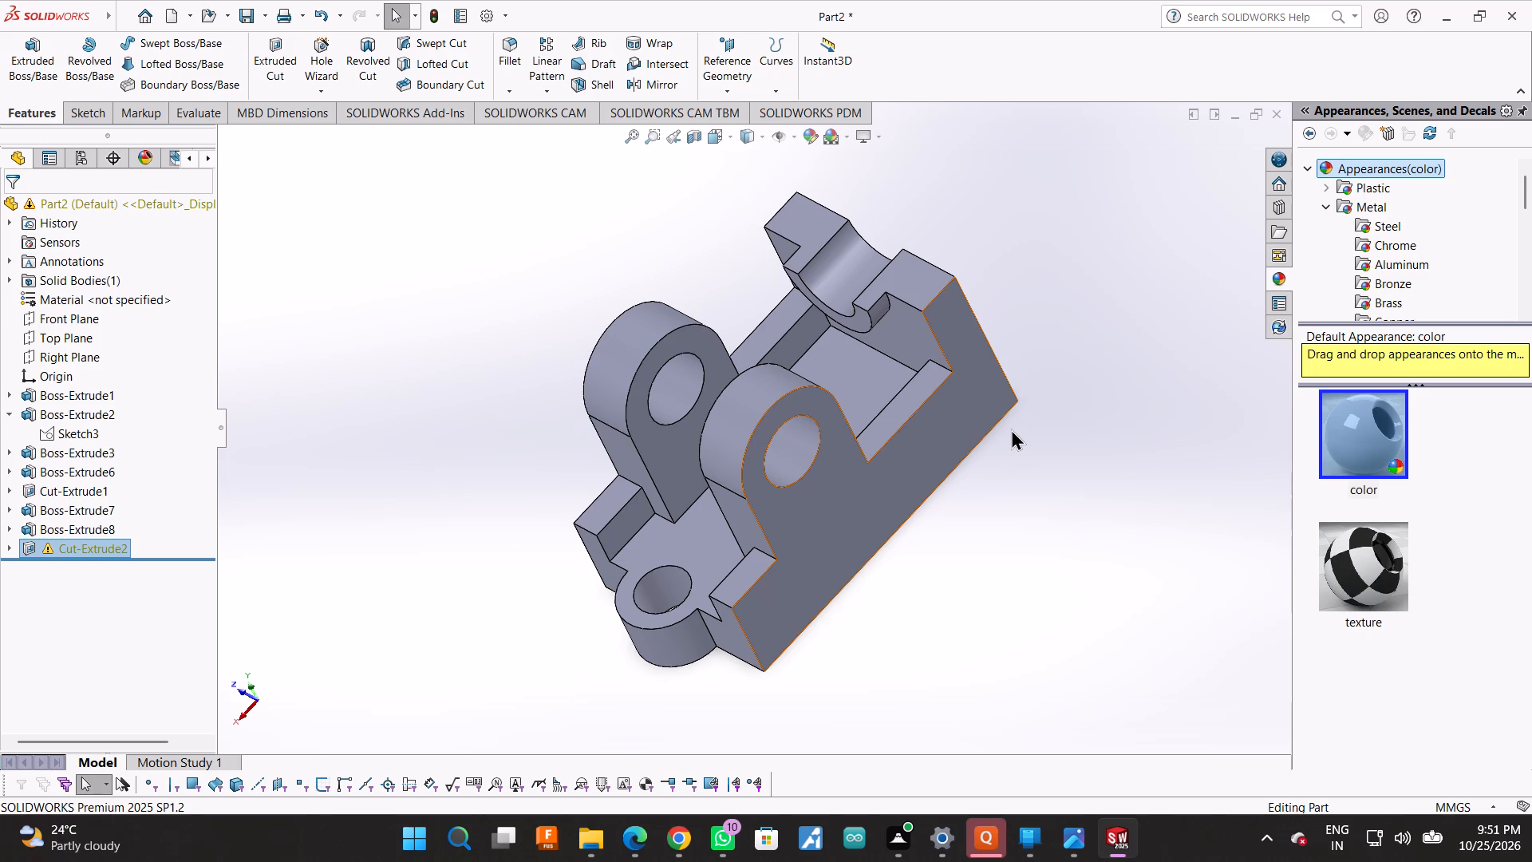
middle_drag(992, 243, 865, 388)
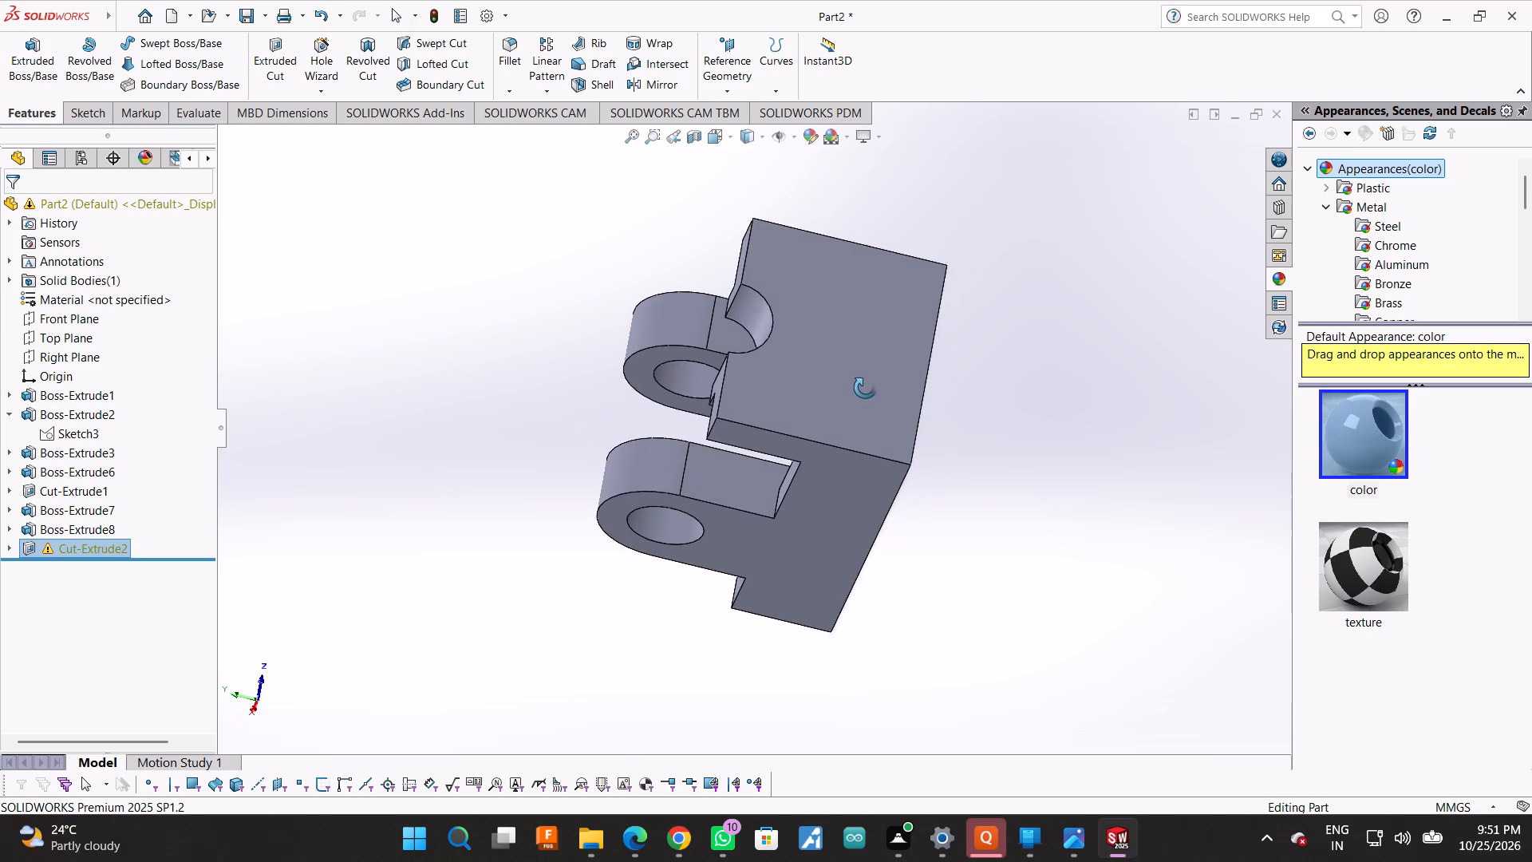
middle_drag(865, 388, 857, 740)
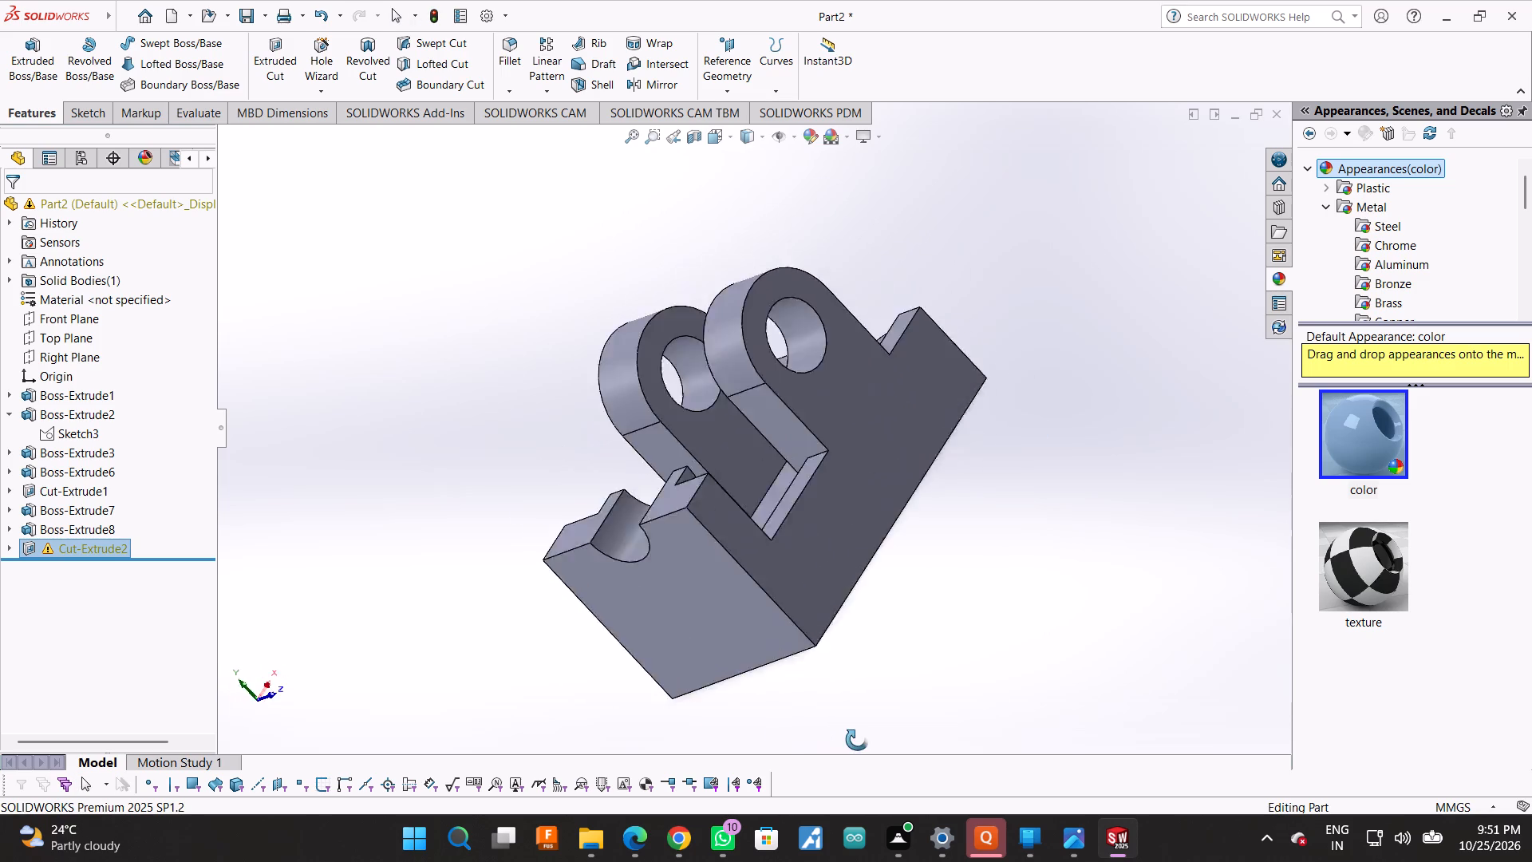
middle_drag(857, 740, 938, 699)
scroll(896, 598, up, 1)
scroll(890, 591, down, 2)
middle_drag(973, 397, 887, 504)
scroll(914, 458, up, 5)
middle_drag(867, 550, 896, 527)
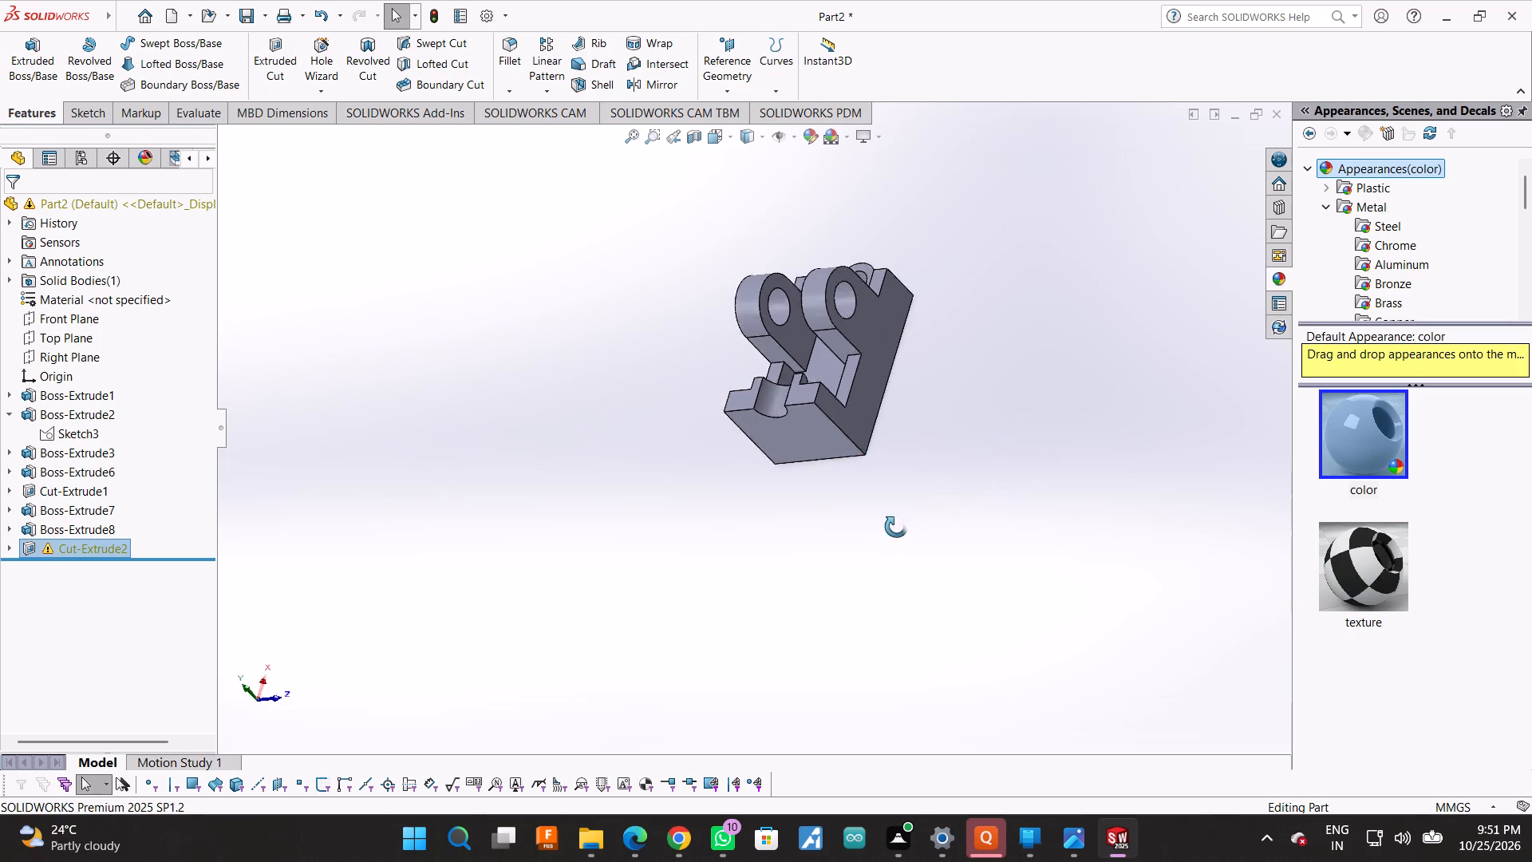
middle_drag(896, 527, 930, 471)
scroll(902, 323, down, 2)
middle_drag(910, 362, 876, 380)
scroll(910, 362, down, 1)
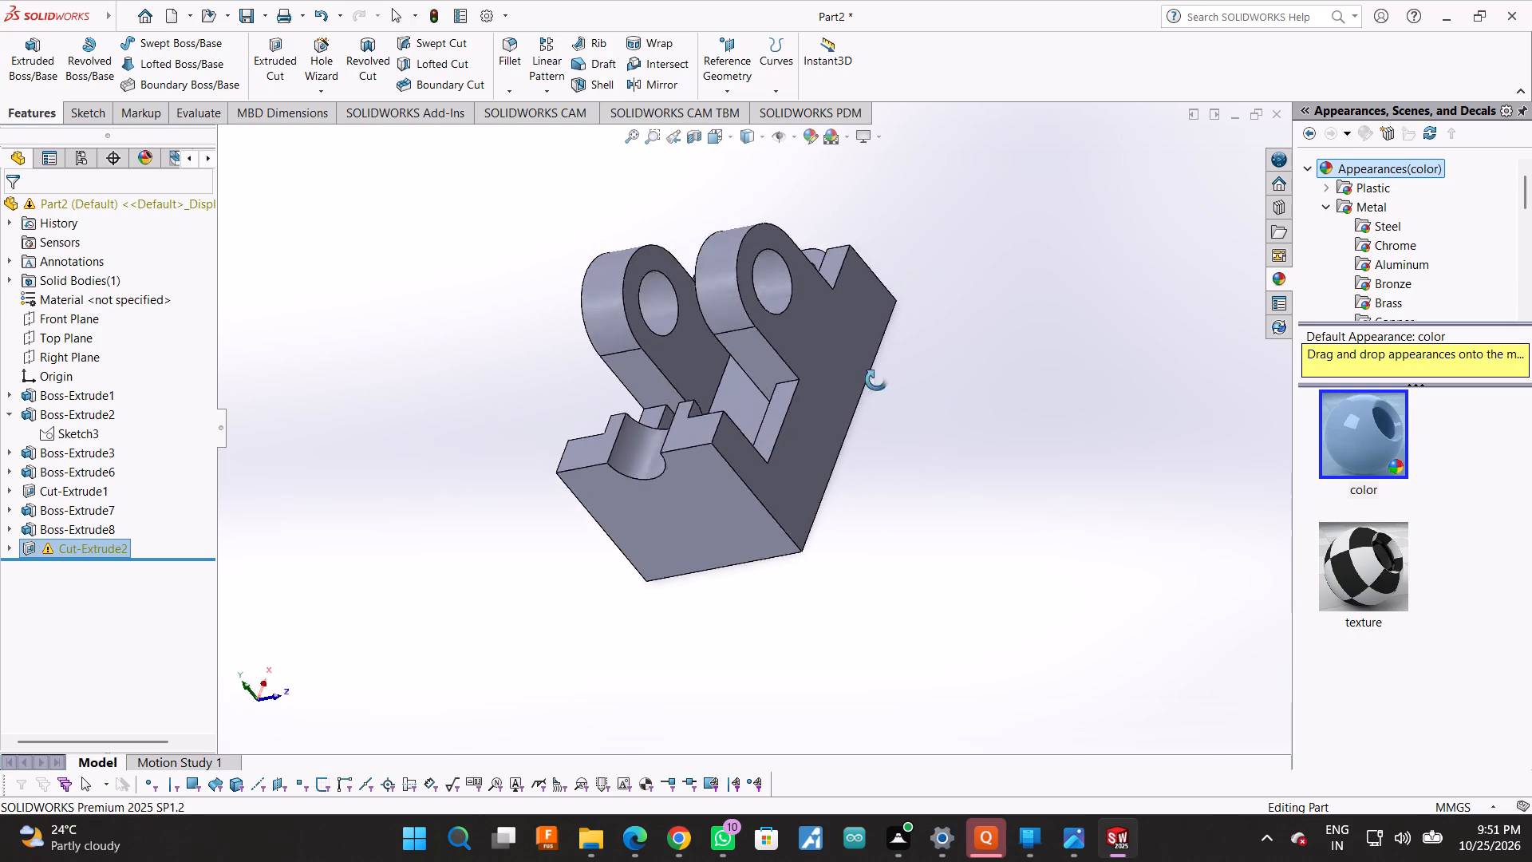
middle_drag(876, 380, 1051, 190)
scroll(985, 278, down, 1)
middle_drag(985, 278, 895, 362)
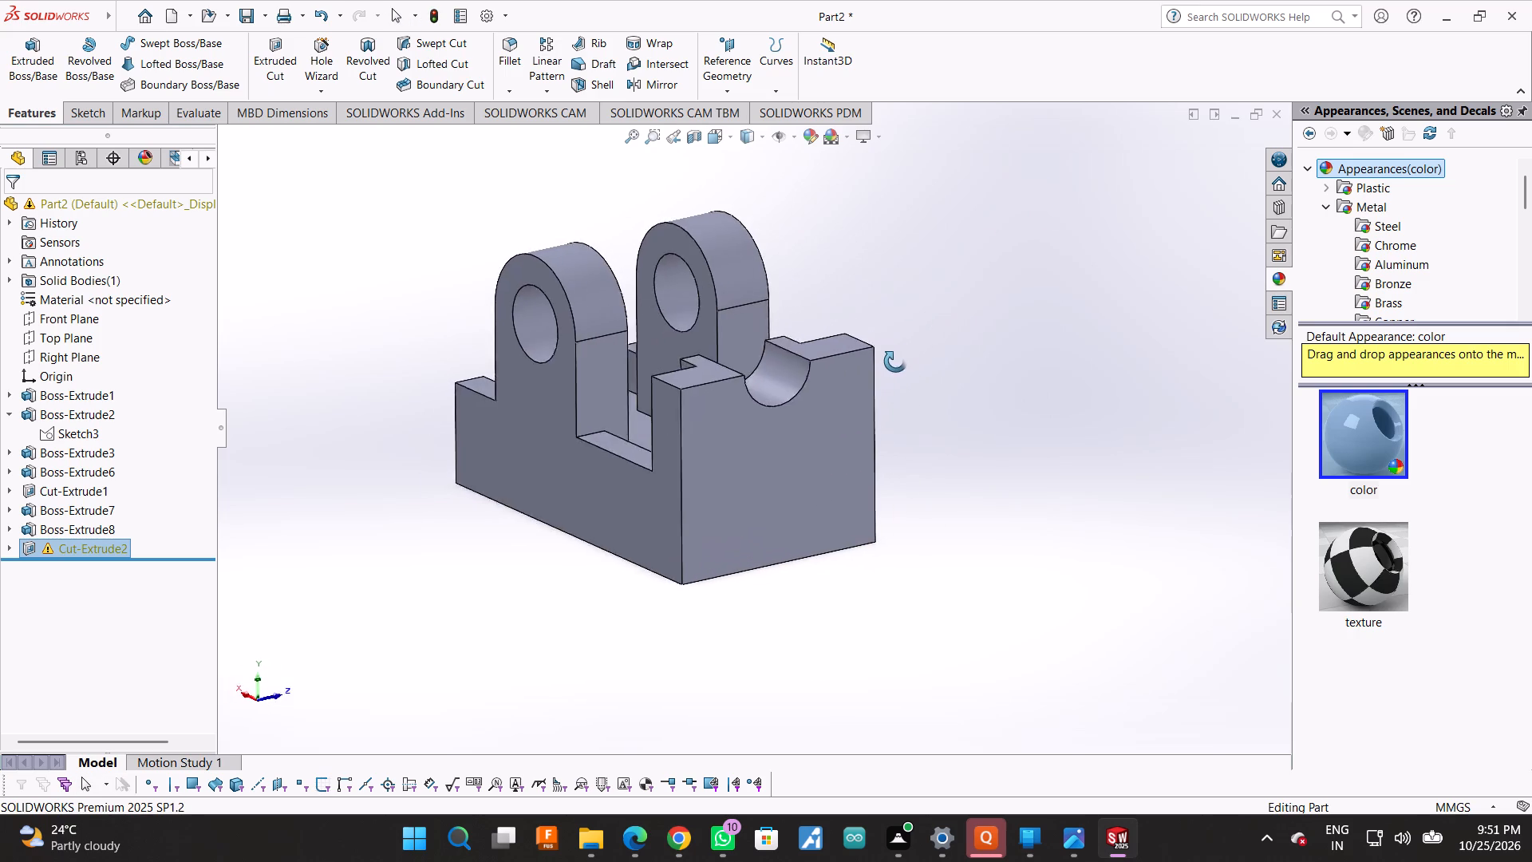
middle_drag(895, 362, 874, 378)
middle_drag(874, 378, 795, 451)
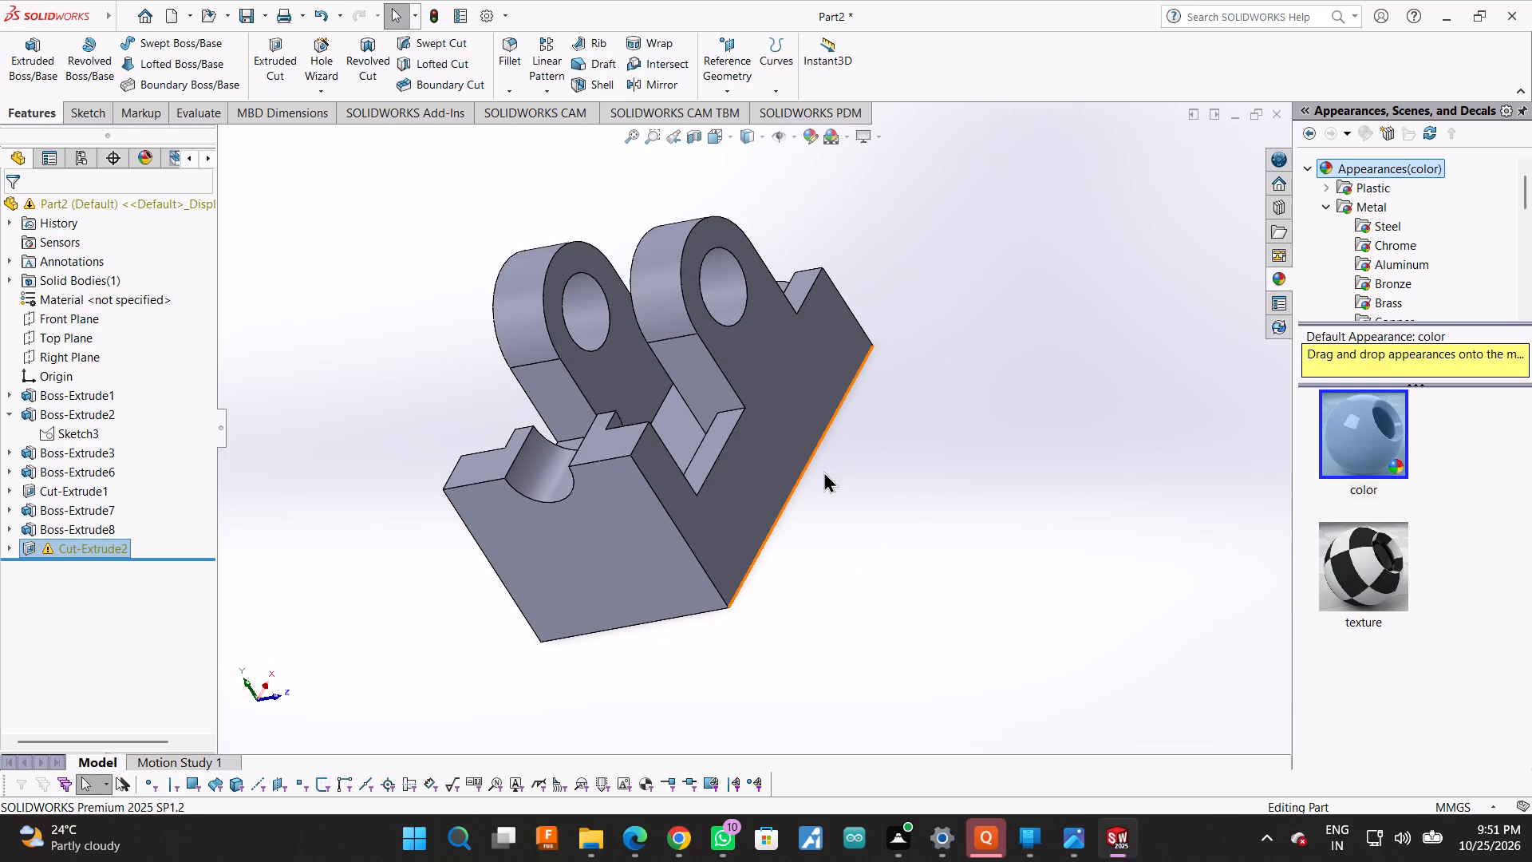
middle_drag(856, 501, 875, 499)
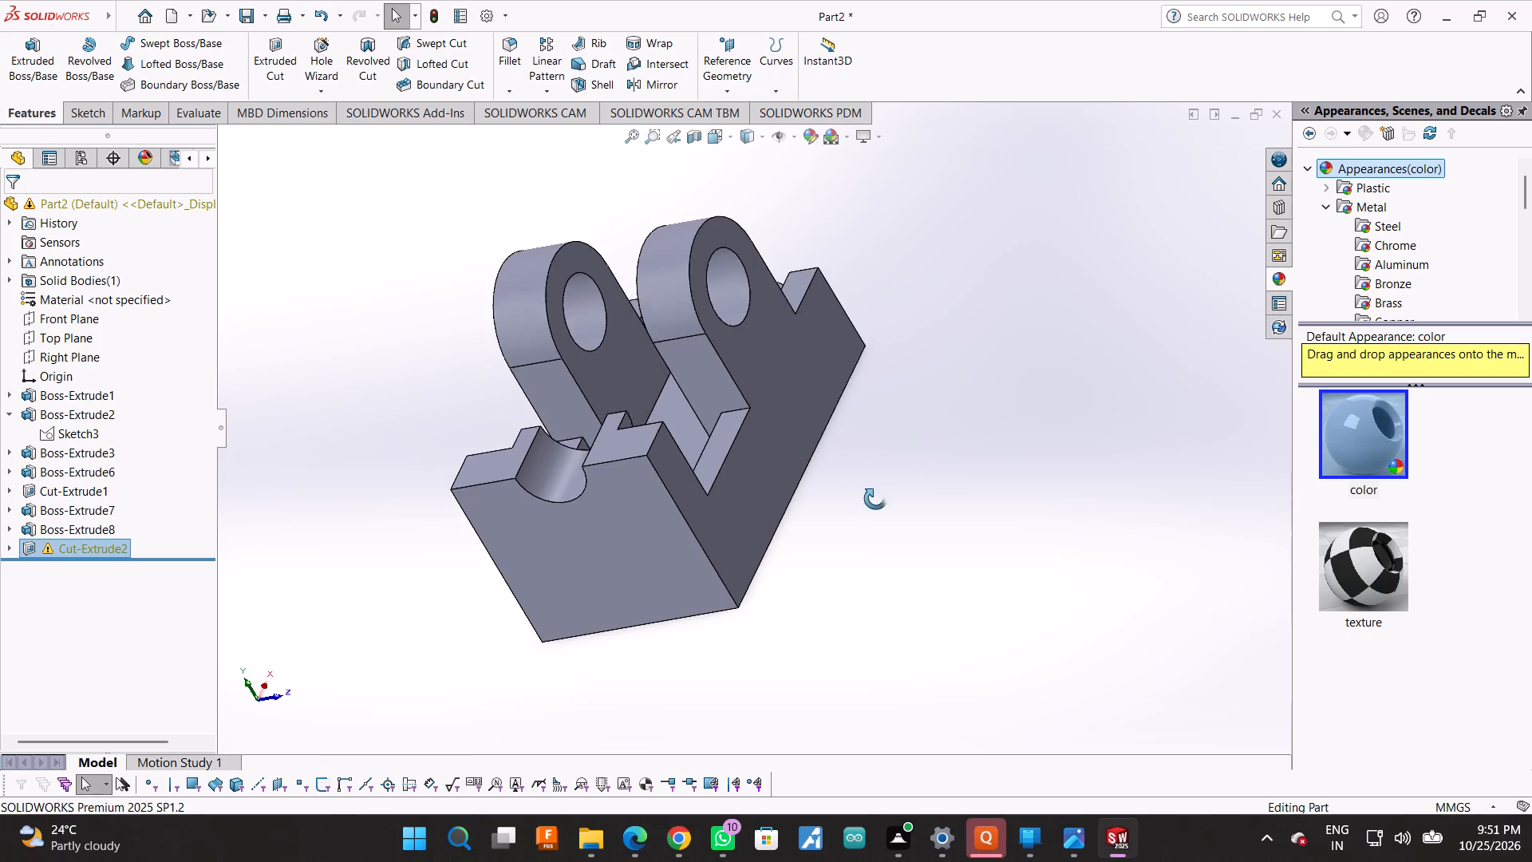
middle_drag(875, 499, 1191, 449)
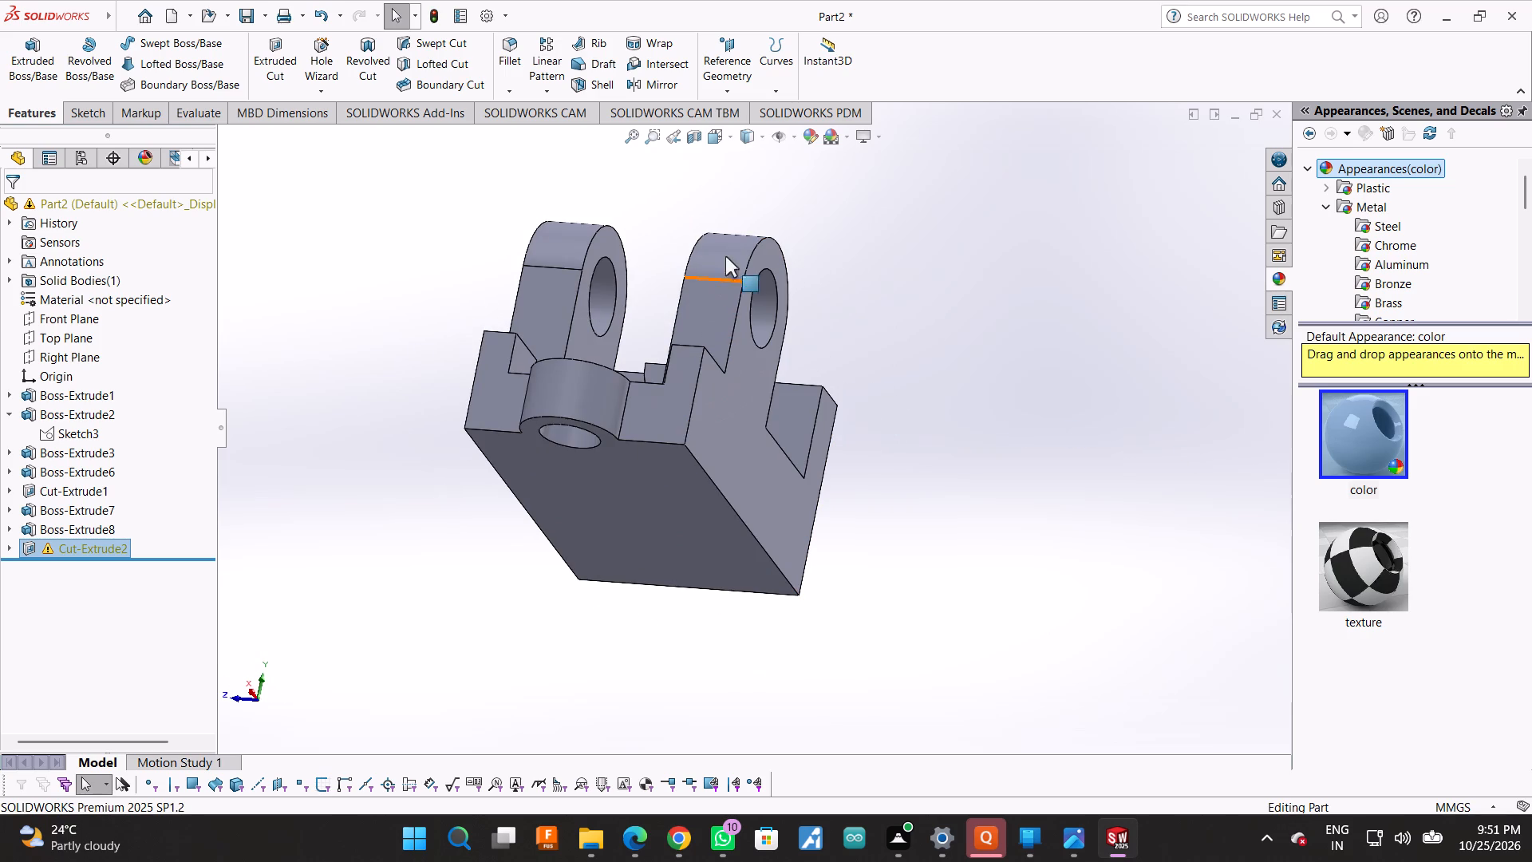
middle_drag(784, 201, 766, 447)
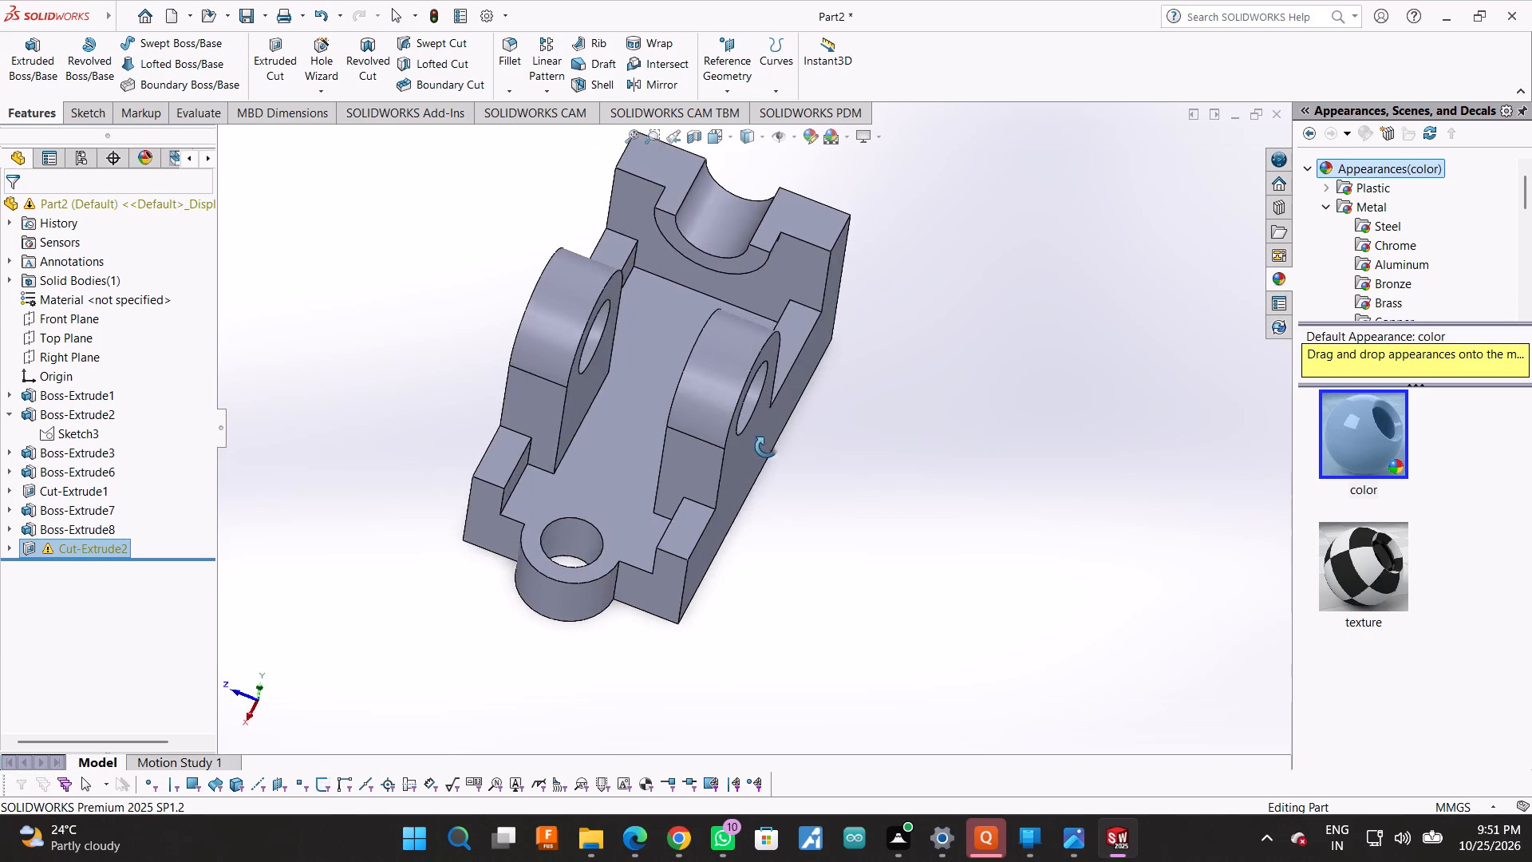
middle_drag(766, 447, 825, 361)
middle_drag(883, 401, 833, 404)
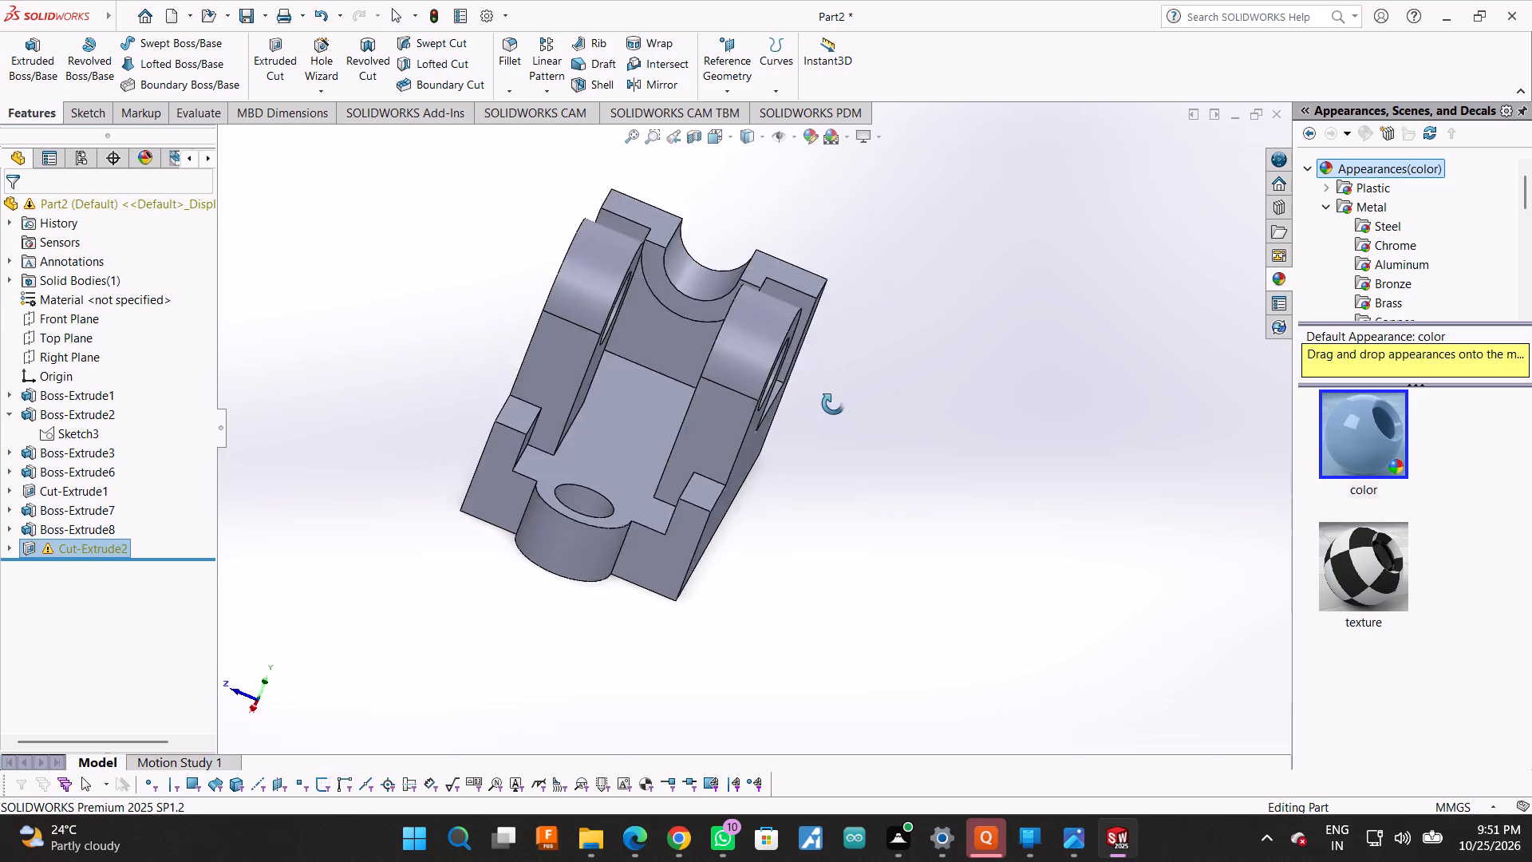
middle_drag(833, 404, 636, 419)
middle_drag(635, 420, 1183, 545)
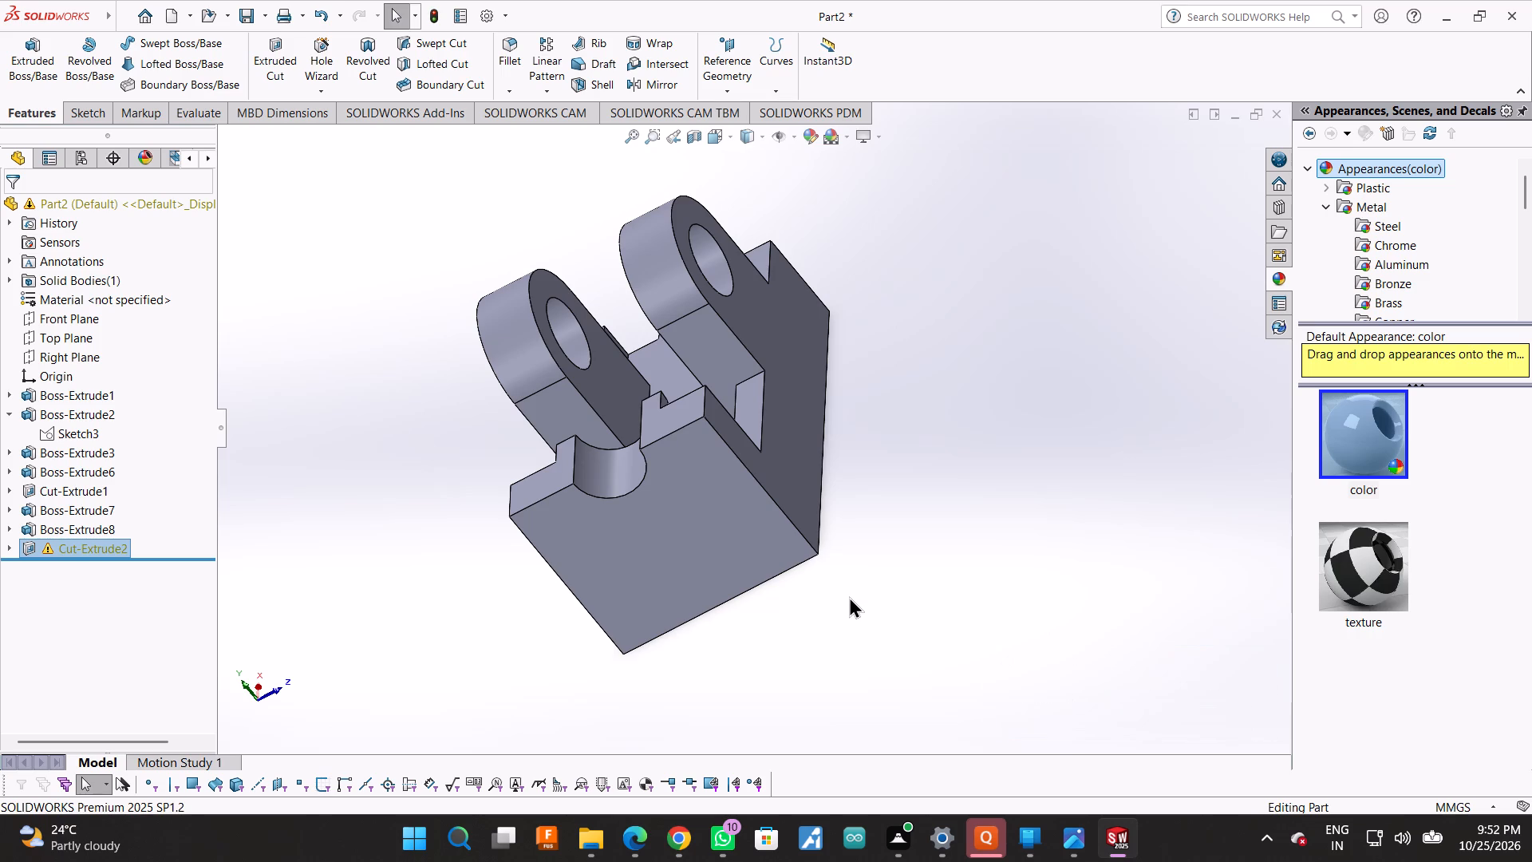
middle_drag(471, 525, 547, 540)
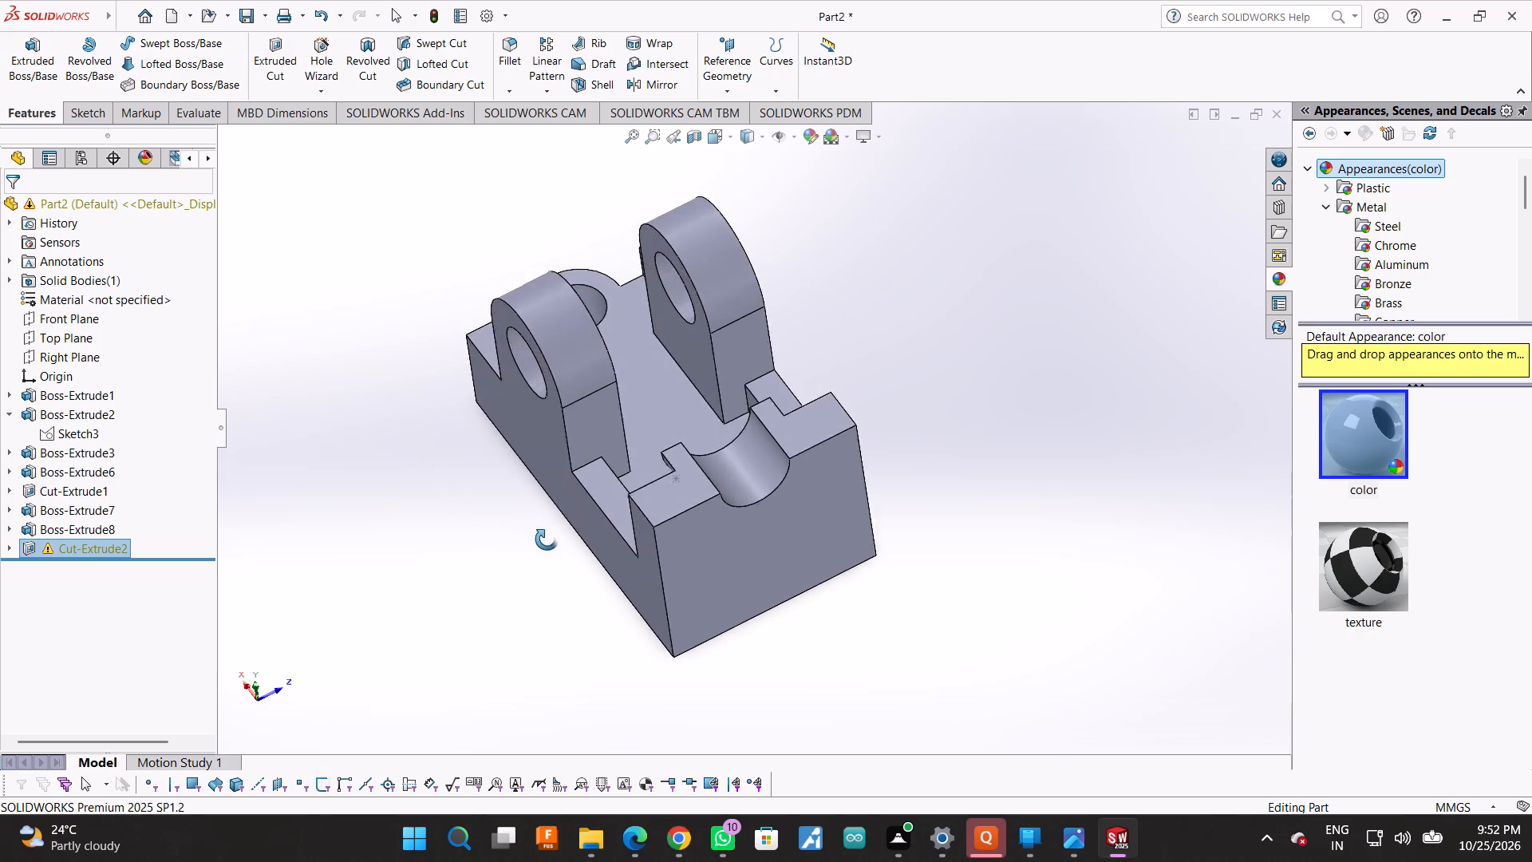
middle_drag(547, 540, 574, 641)
scroll(511, 256, down, 2)
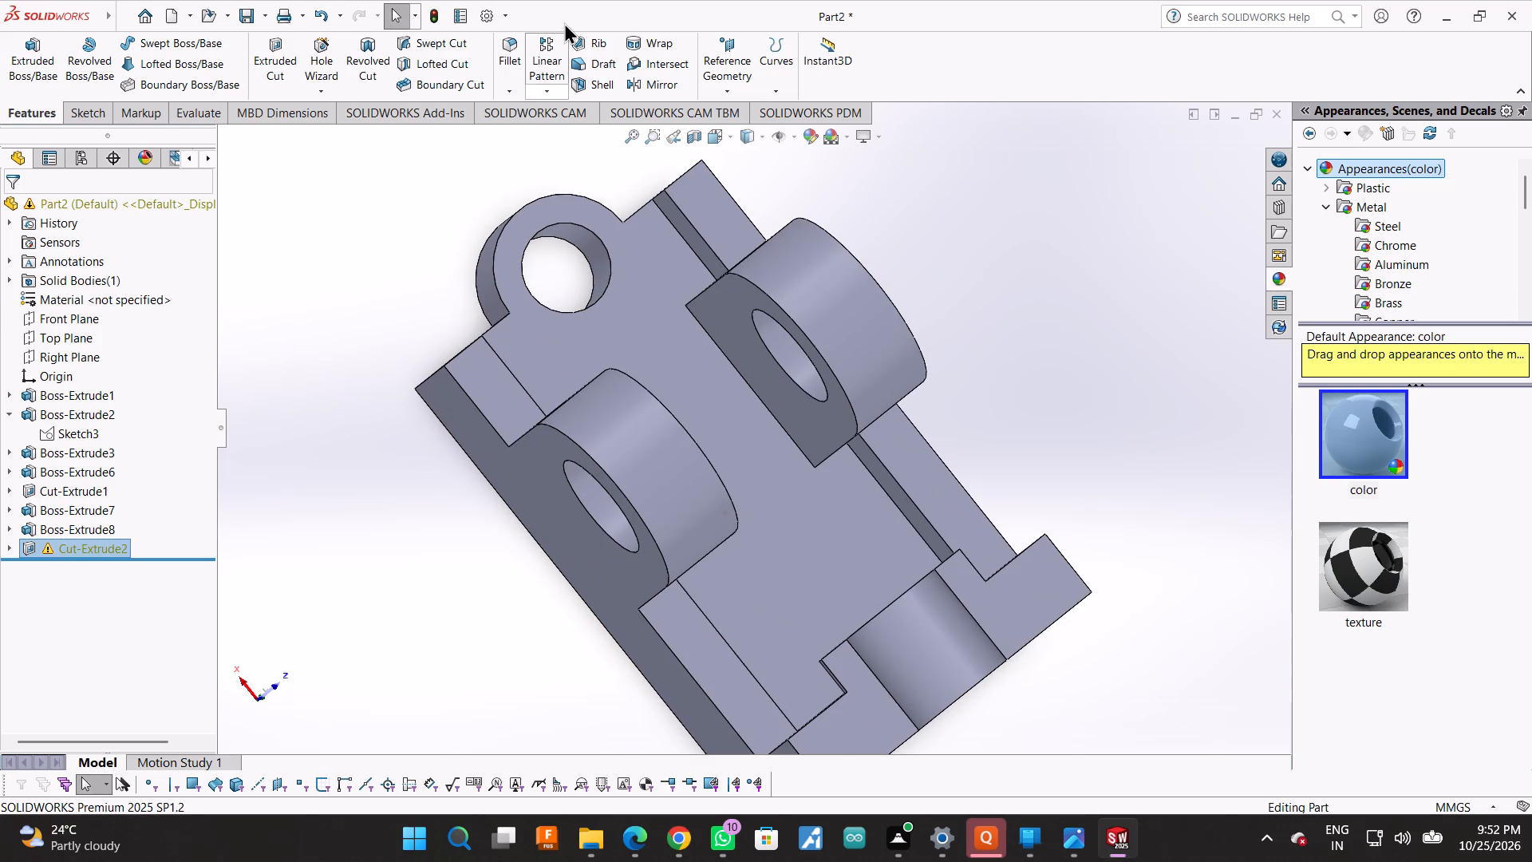
Fillet the upper edge of the lug's hole with a 1 mm radius.
scroll(552, 45, down, 1)
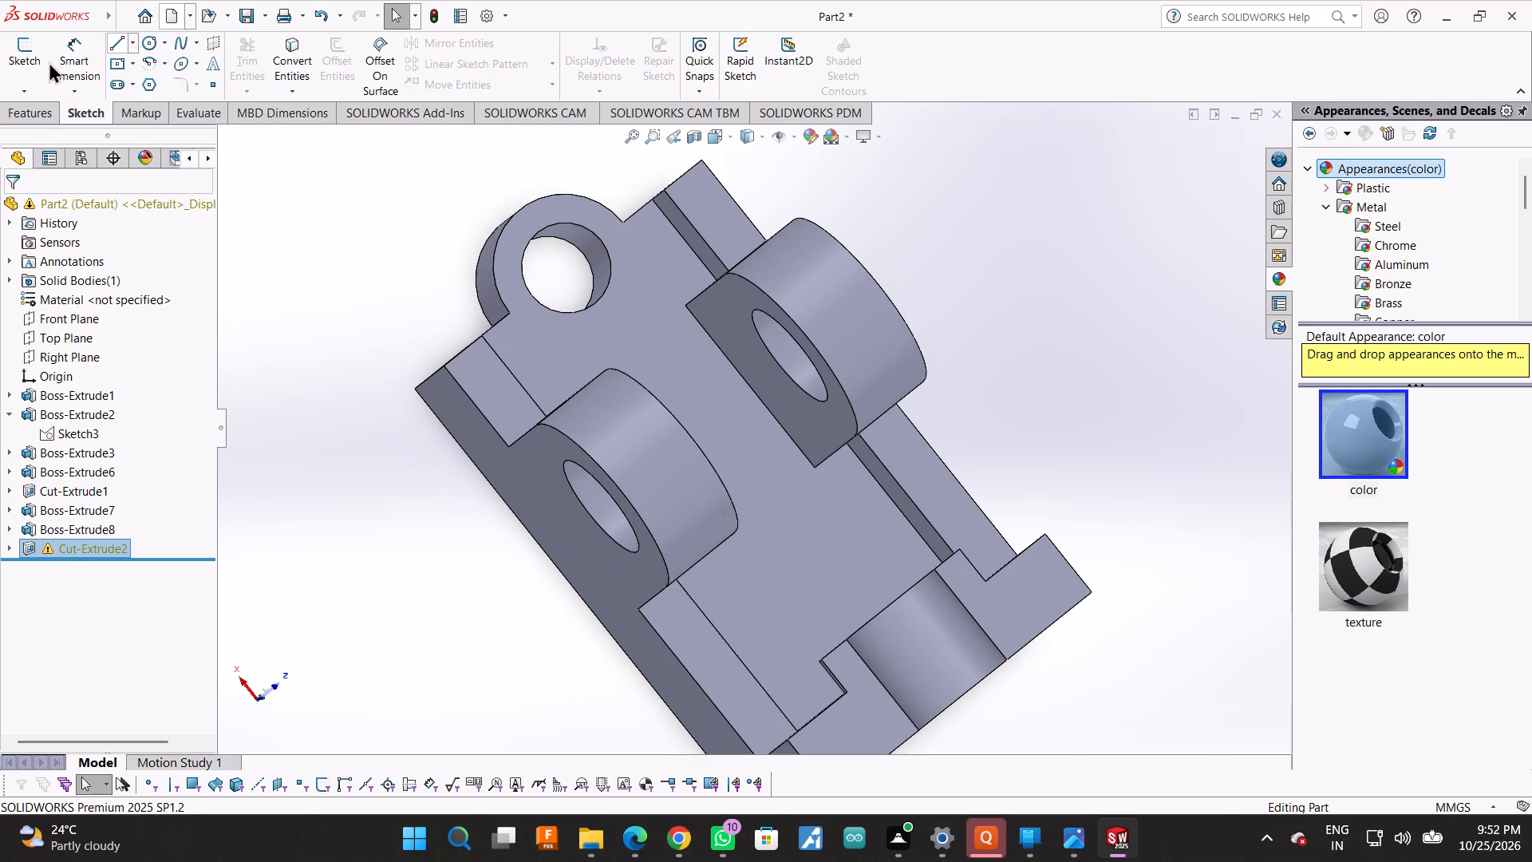
click(38, 115)
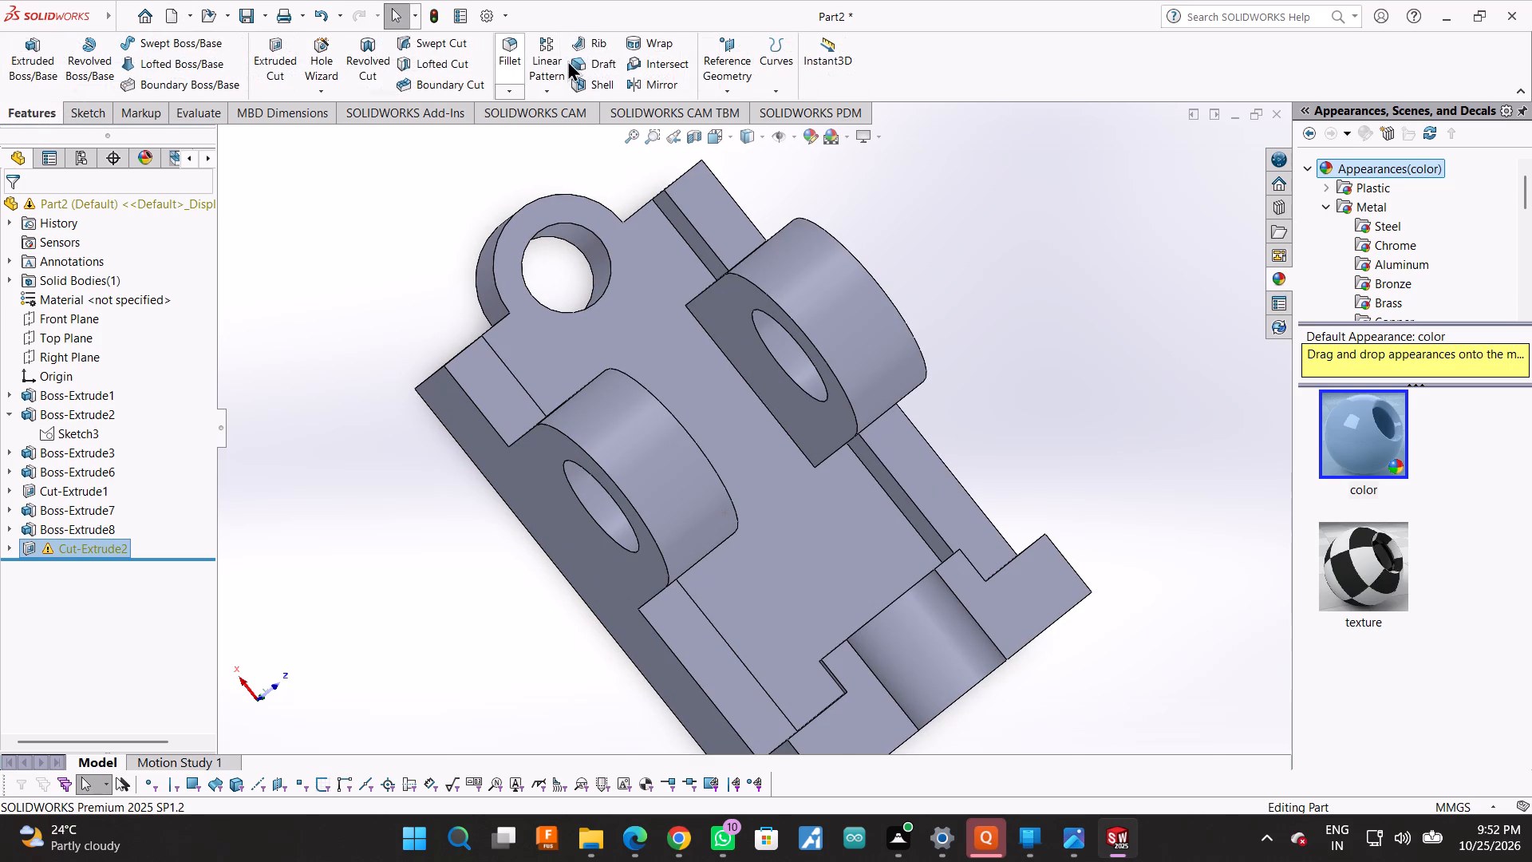
click(509, 42)
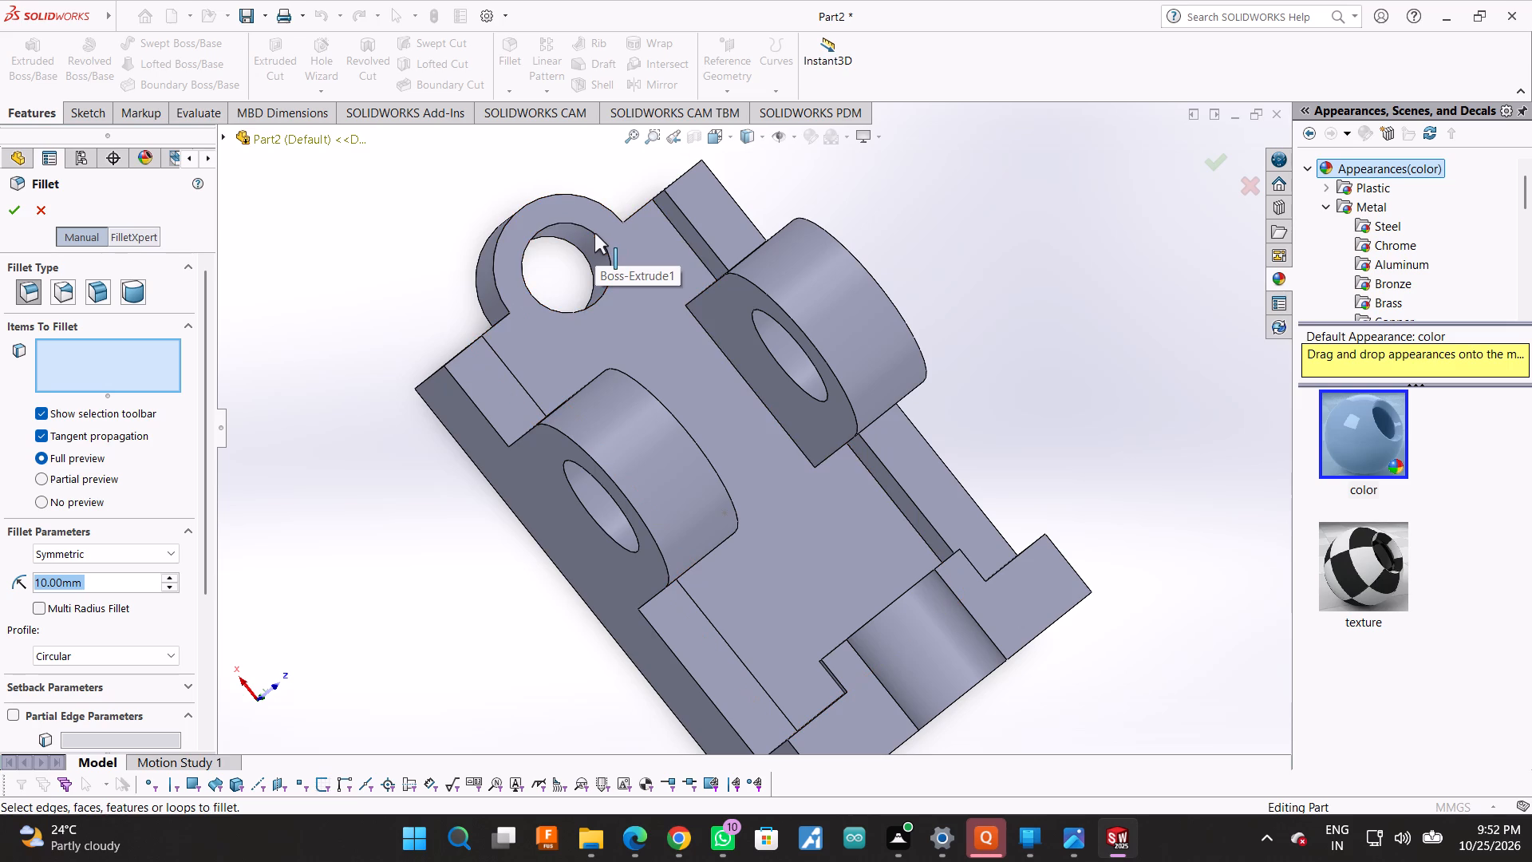
click(594, 233)
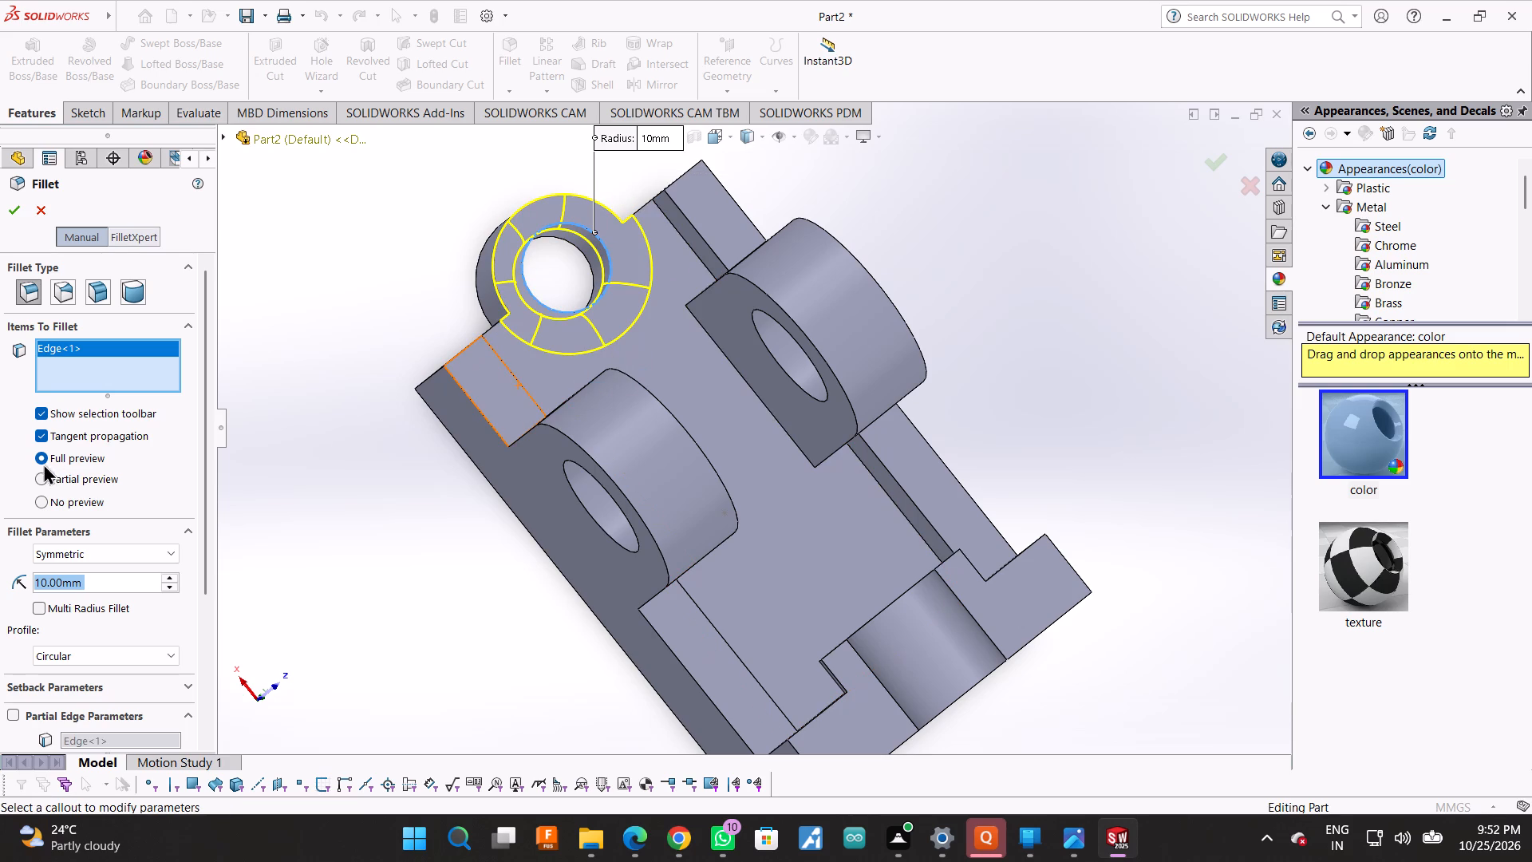
key(1)
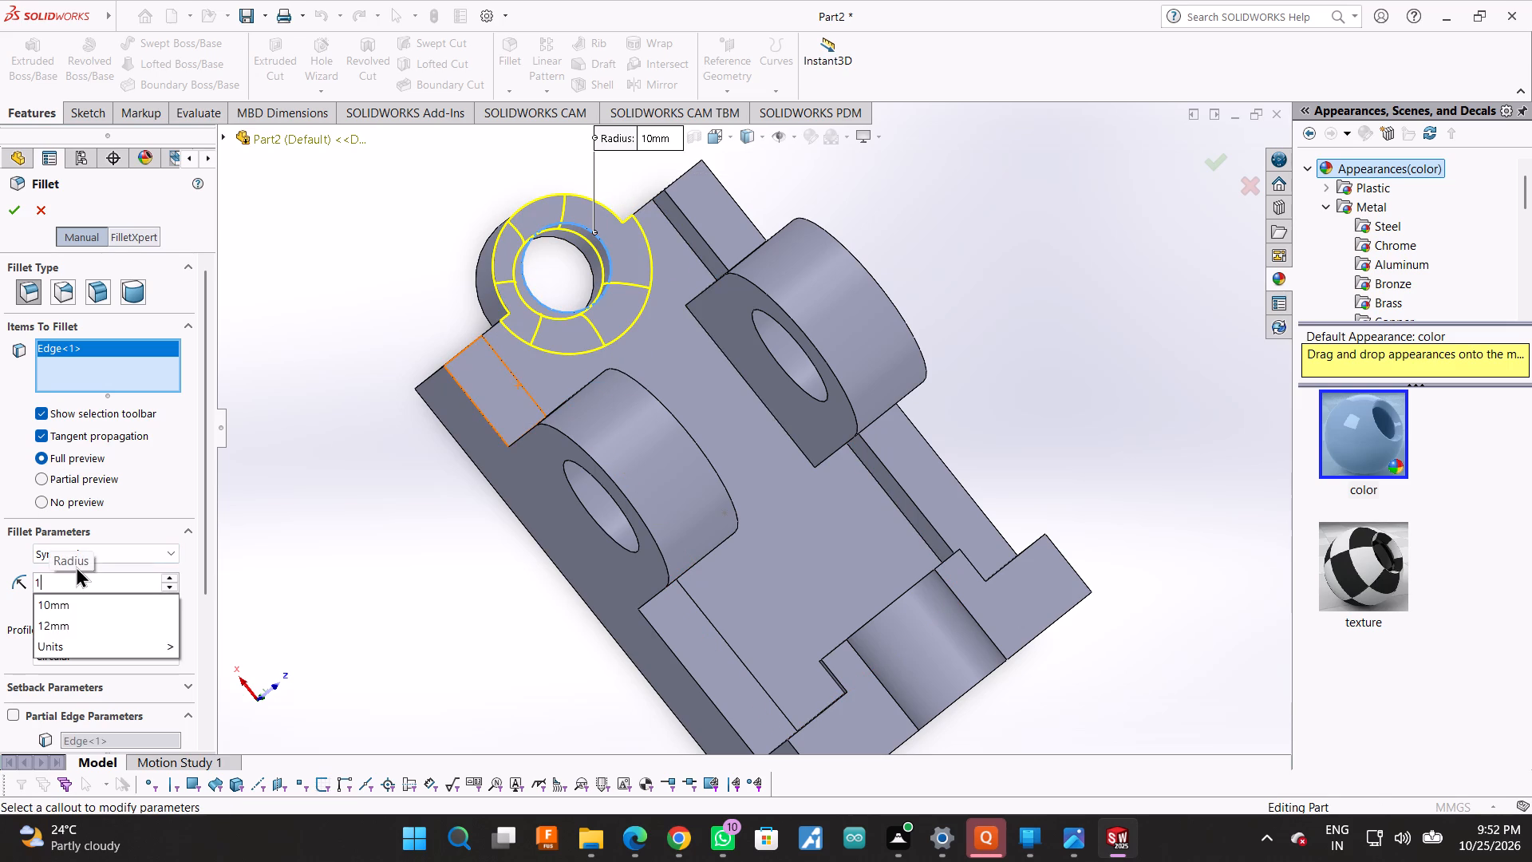
key(Return)
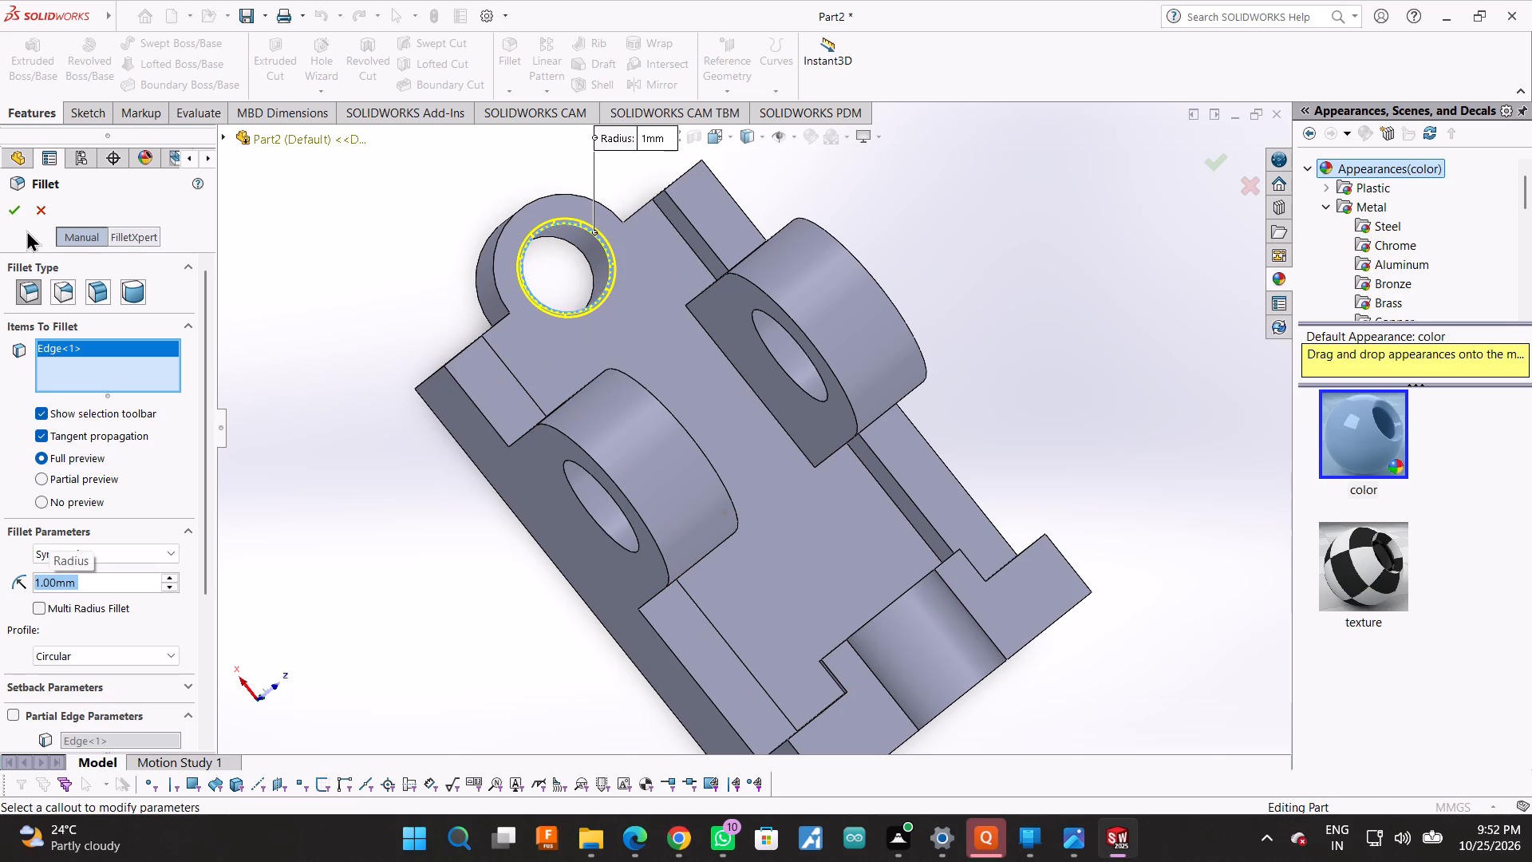
click(19, 219)
Fillet both rims of each side wall's 28 mm hole and the notch's inner arc edge with a 1 mm radius.
middle_drag(452, 473, 428, 374)
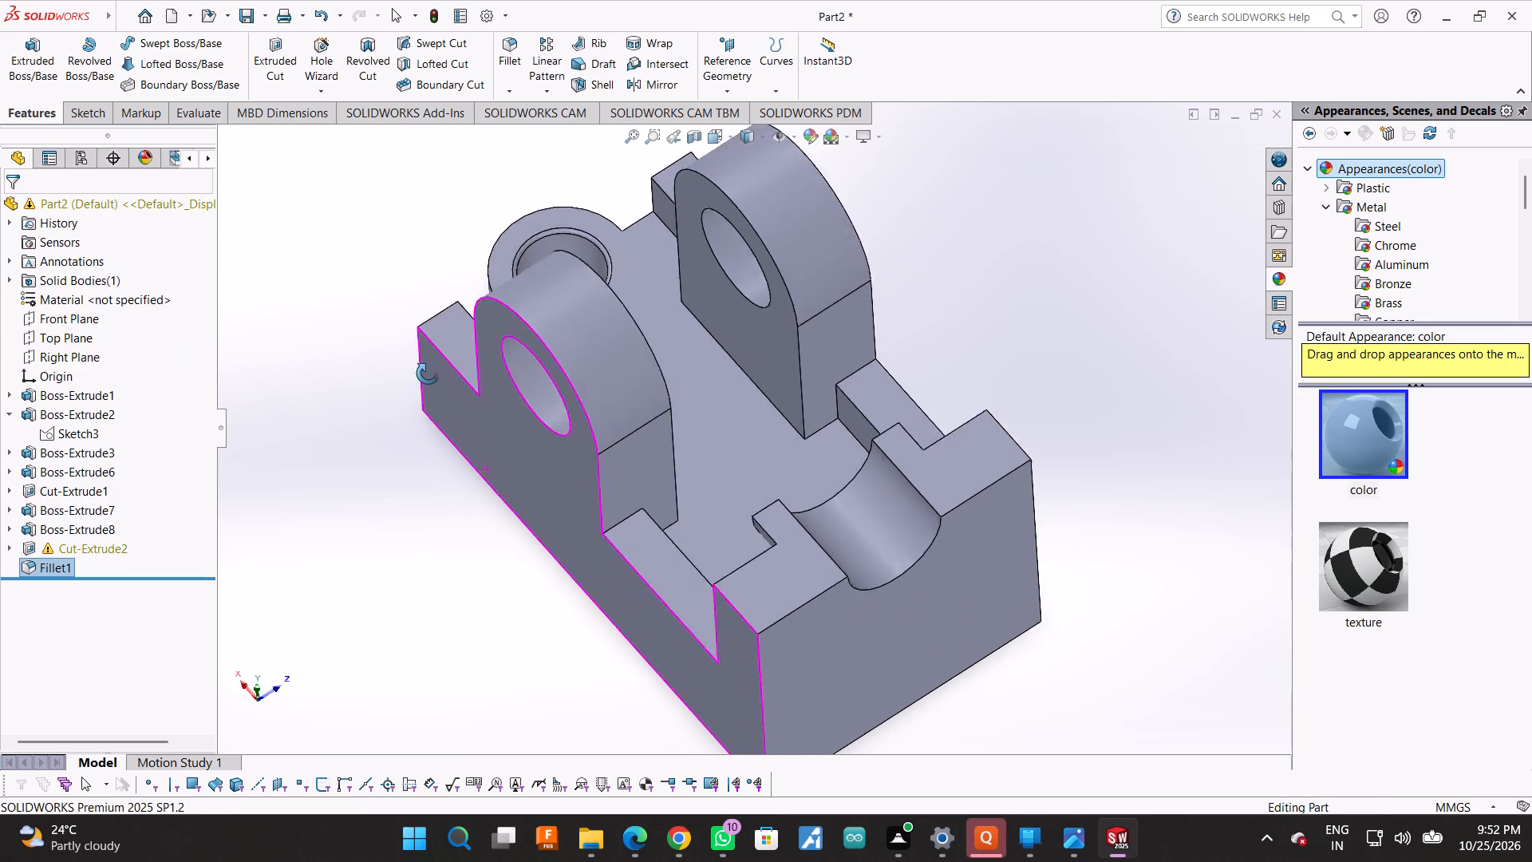
middle_drag(428, 374, 689, 525)
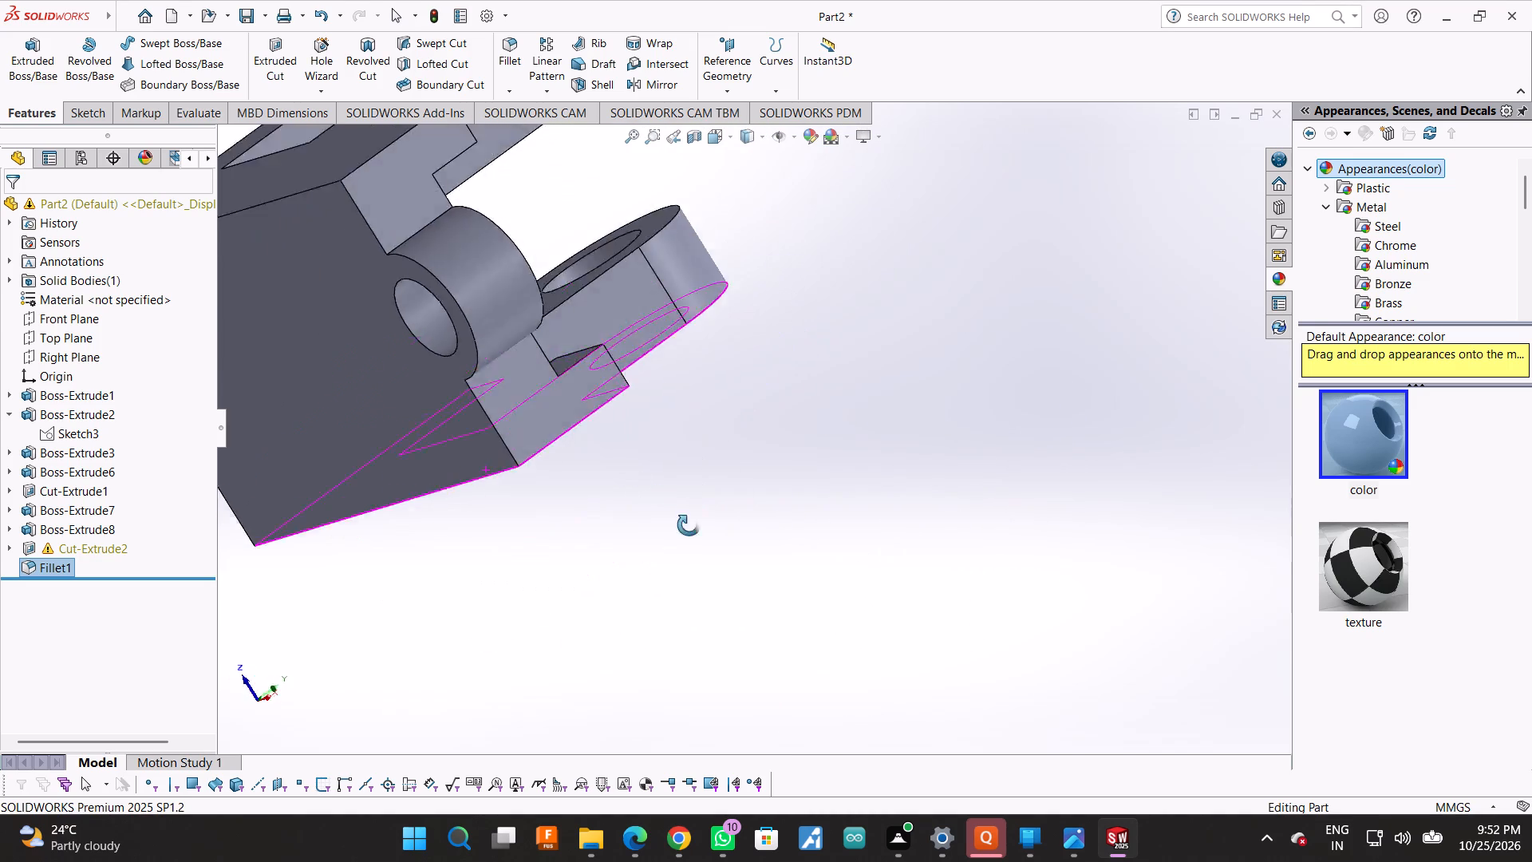
middle_drag(689, 525, 819, 690)
scroll(823, 686, up, 2)
middle_drag(839, 259, 805, 306)
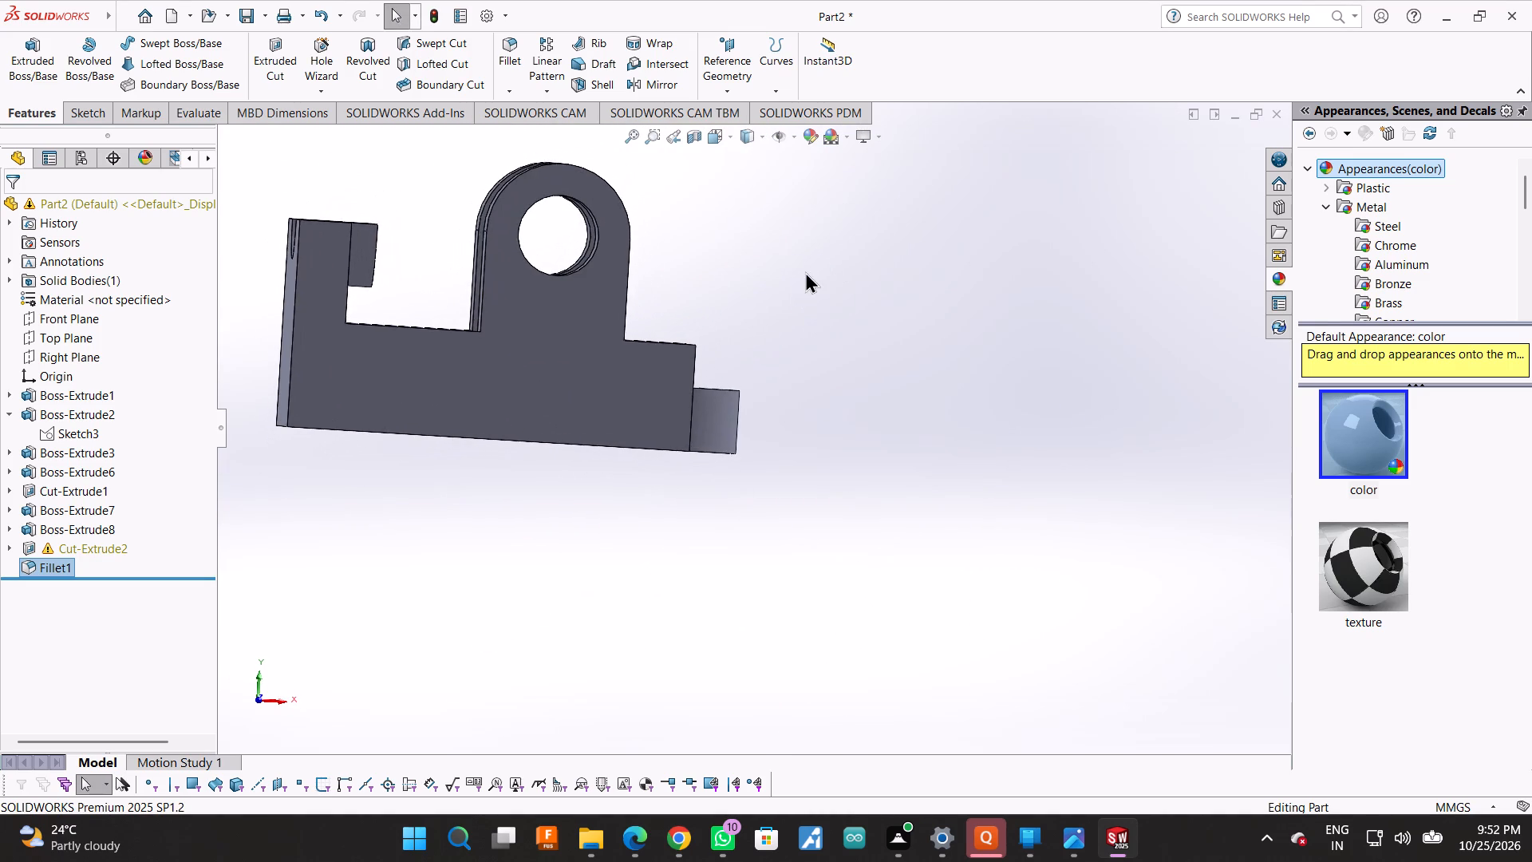
middle_drag(805, 271, 602, 360)
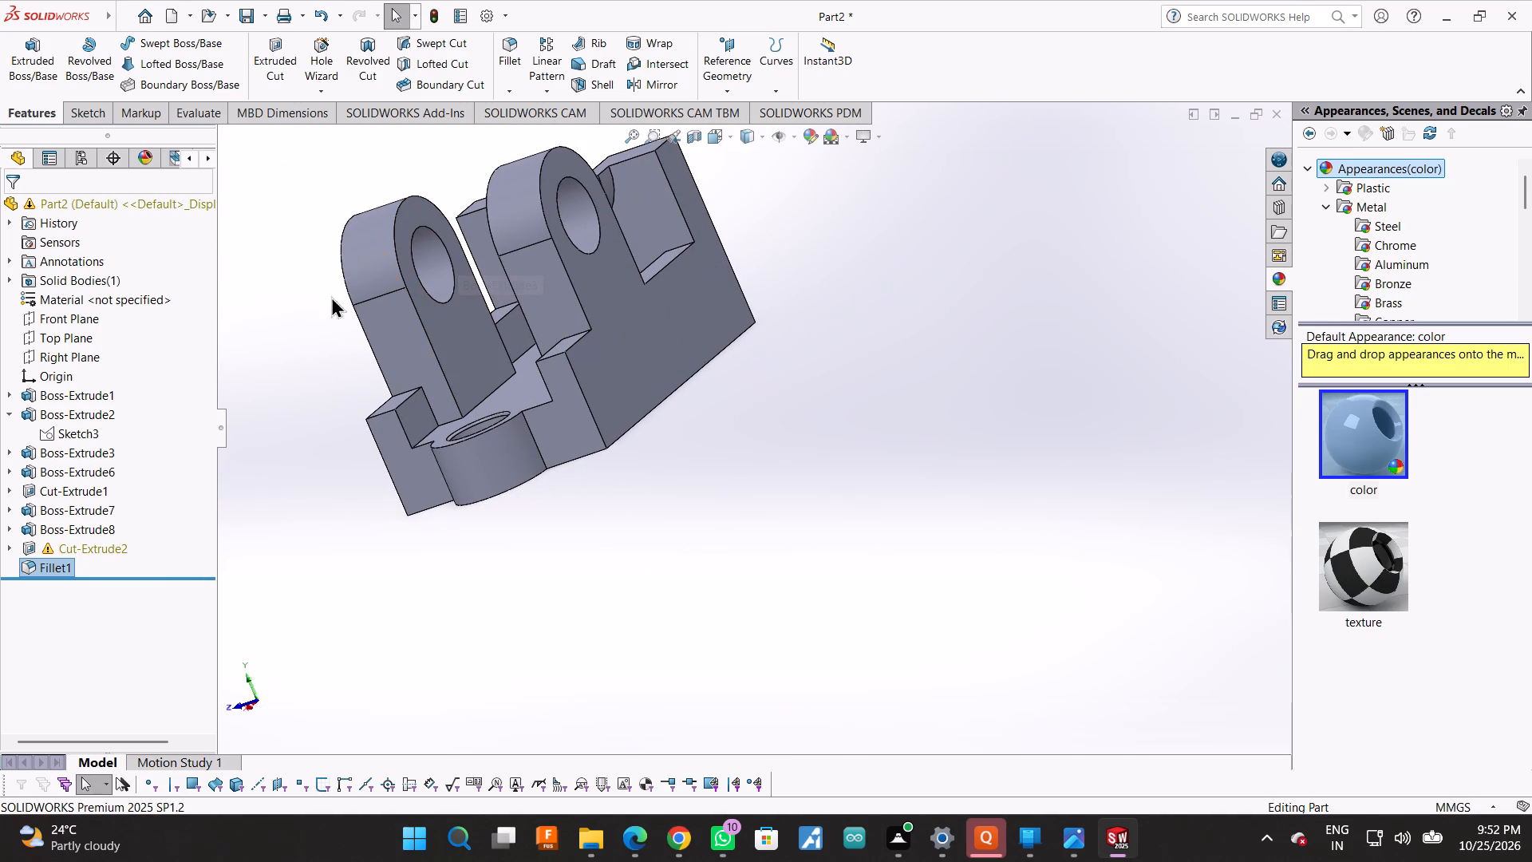
click(442, 243)
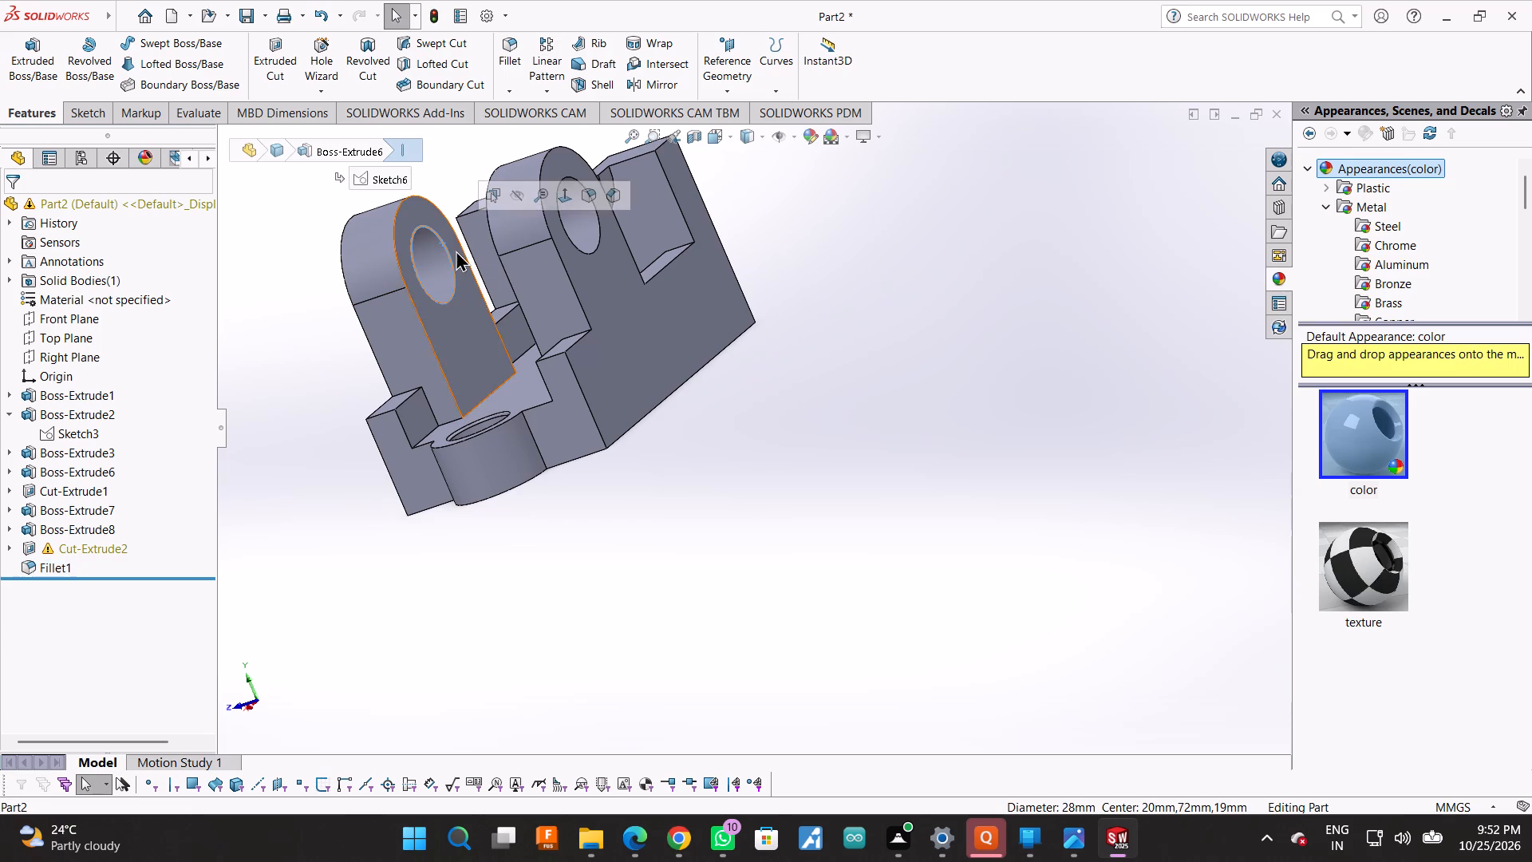
click(571, 239)
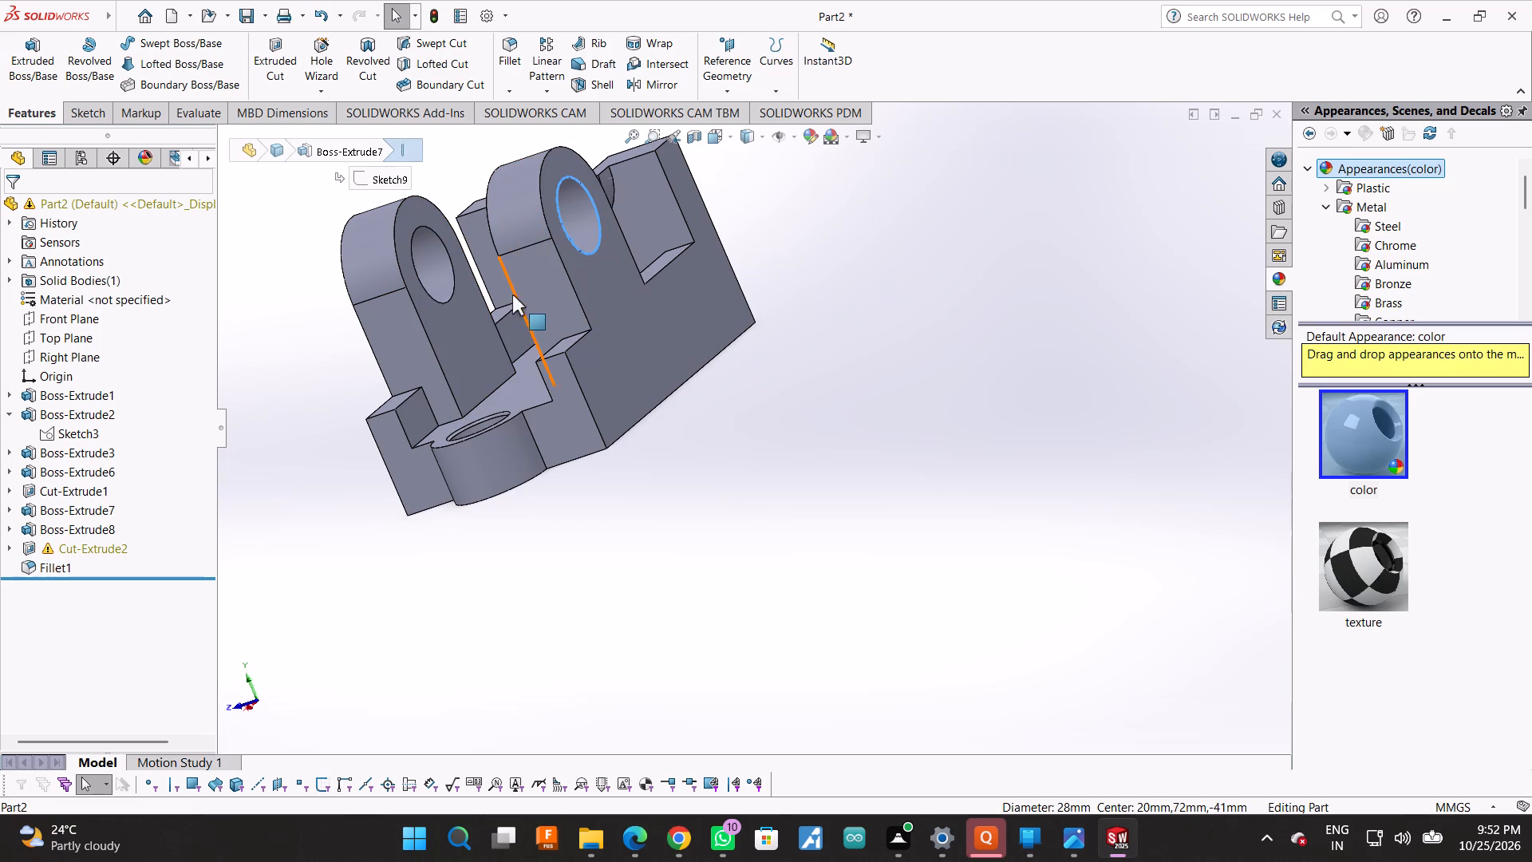
ctrl+click(452, 274)
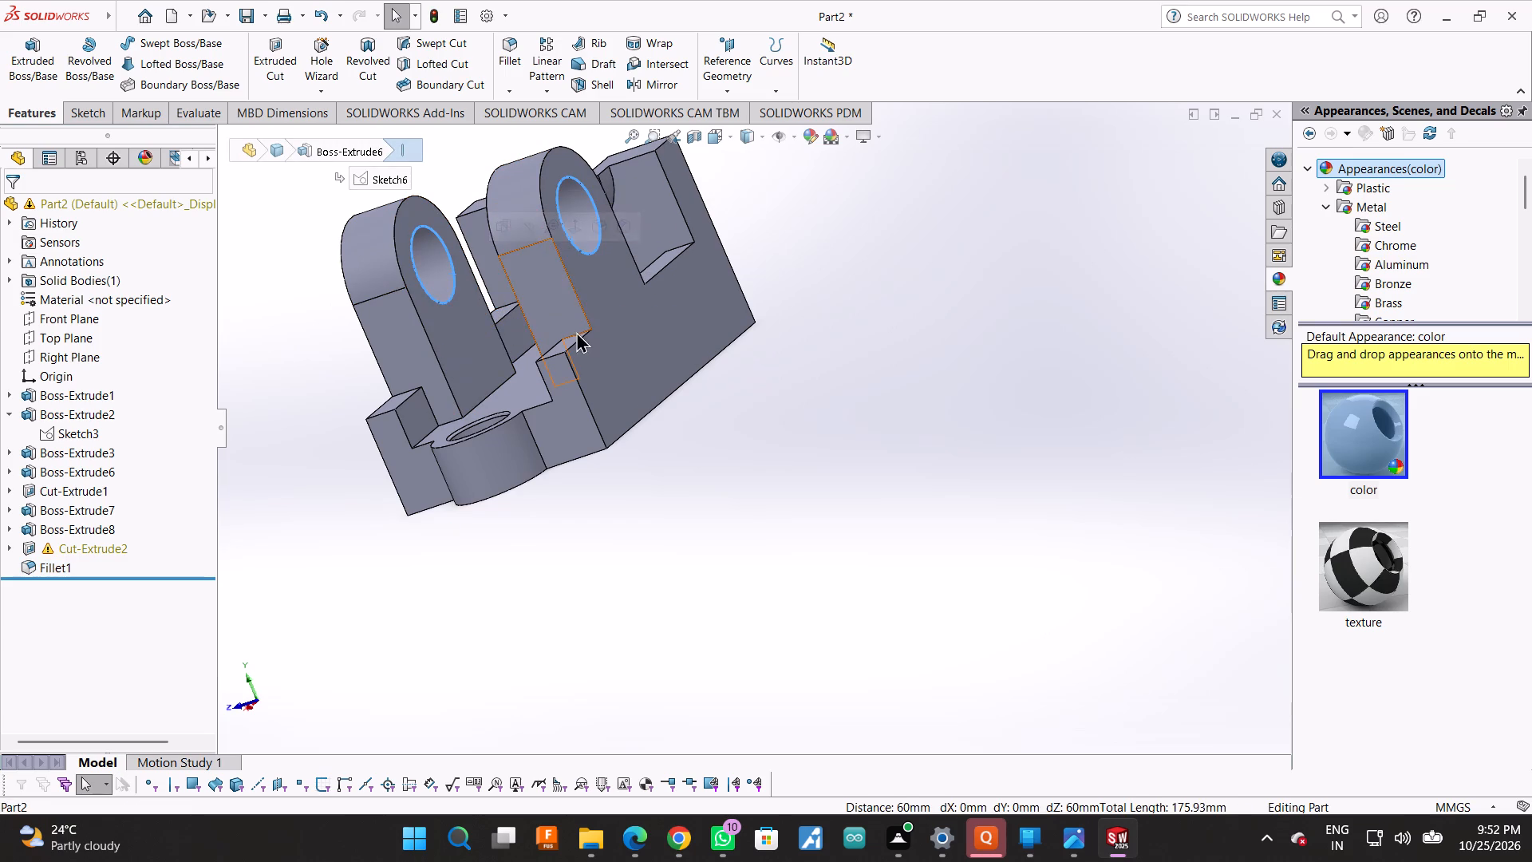
middle_drag(975, 338, 1106, 303)
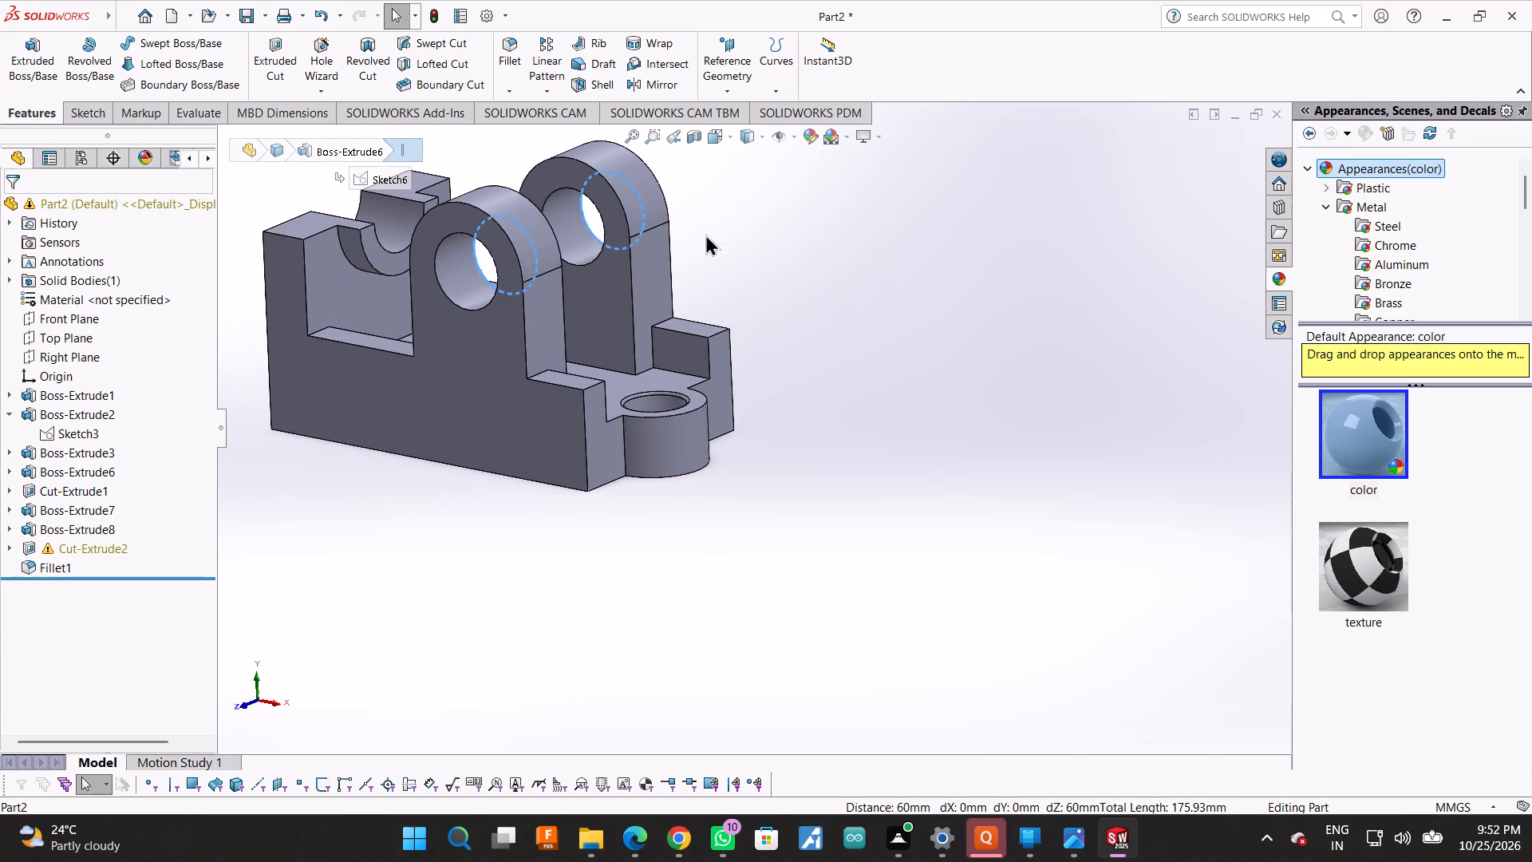
ctrl+click(476, 236)
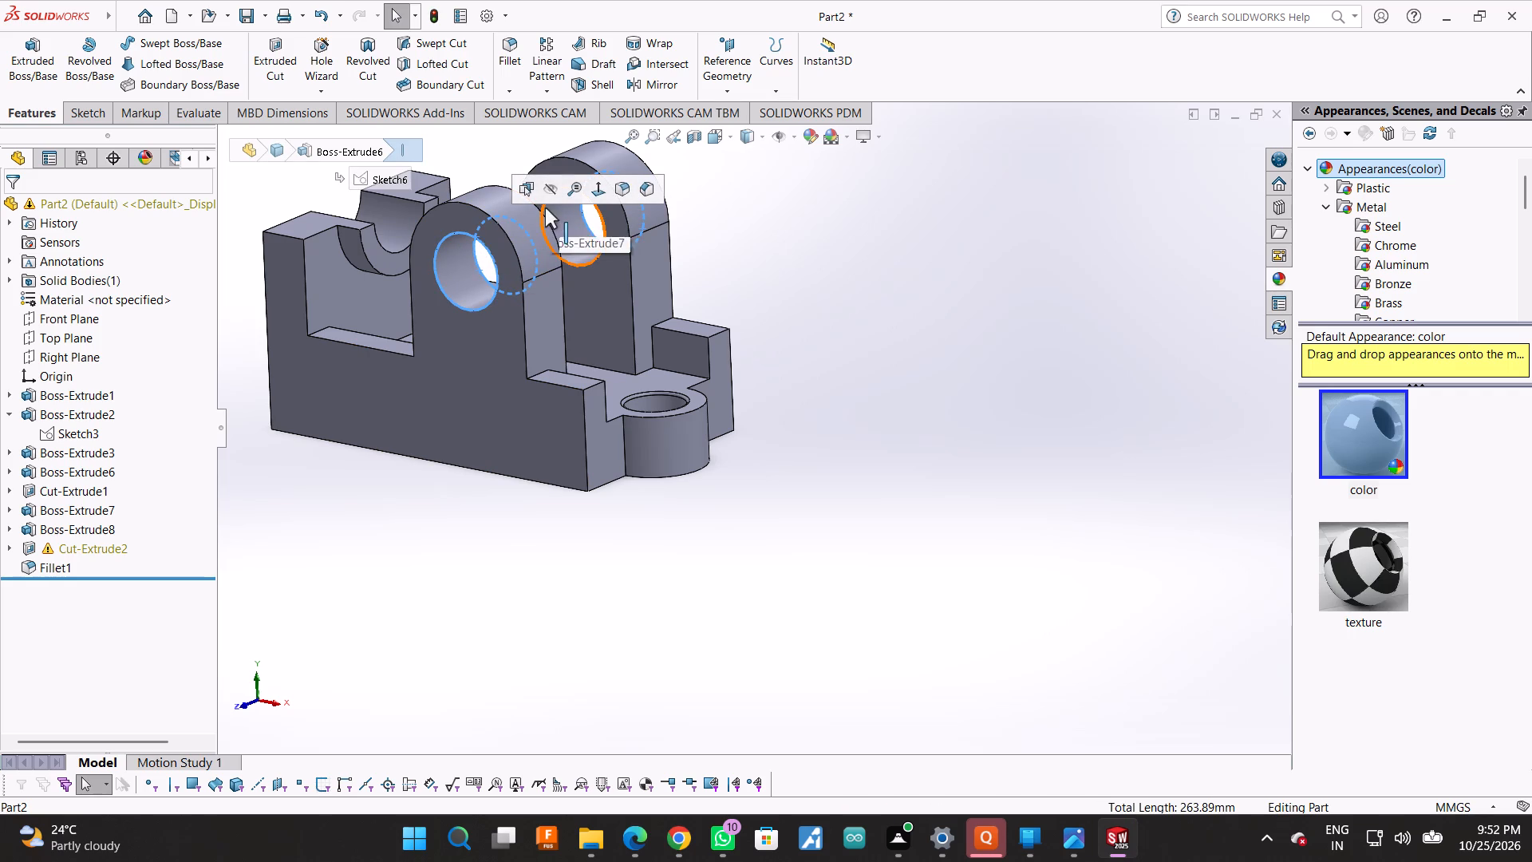
ctrl+click(545, 208)
scroll(375, 263, down, 1)
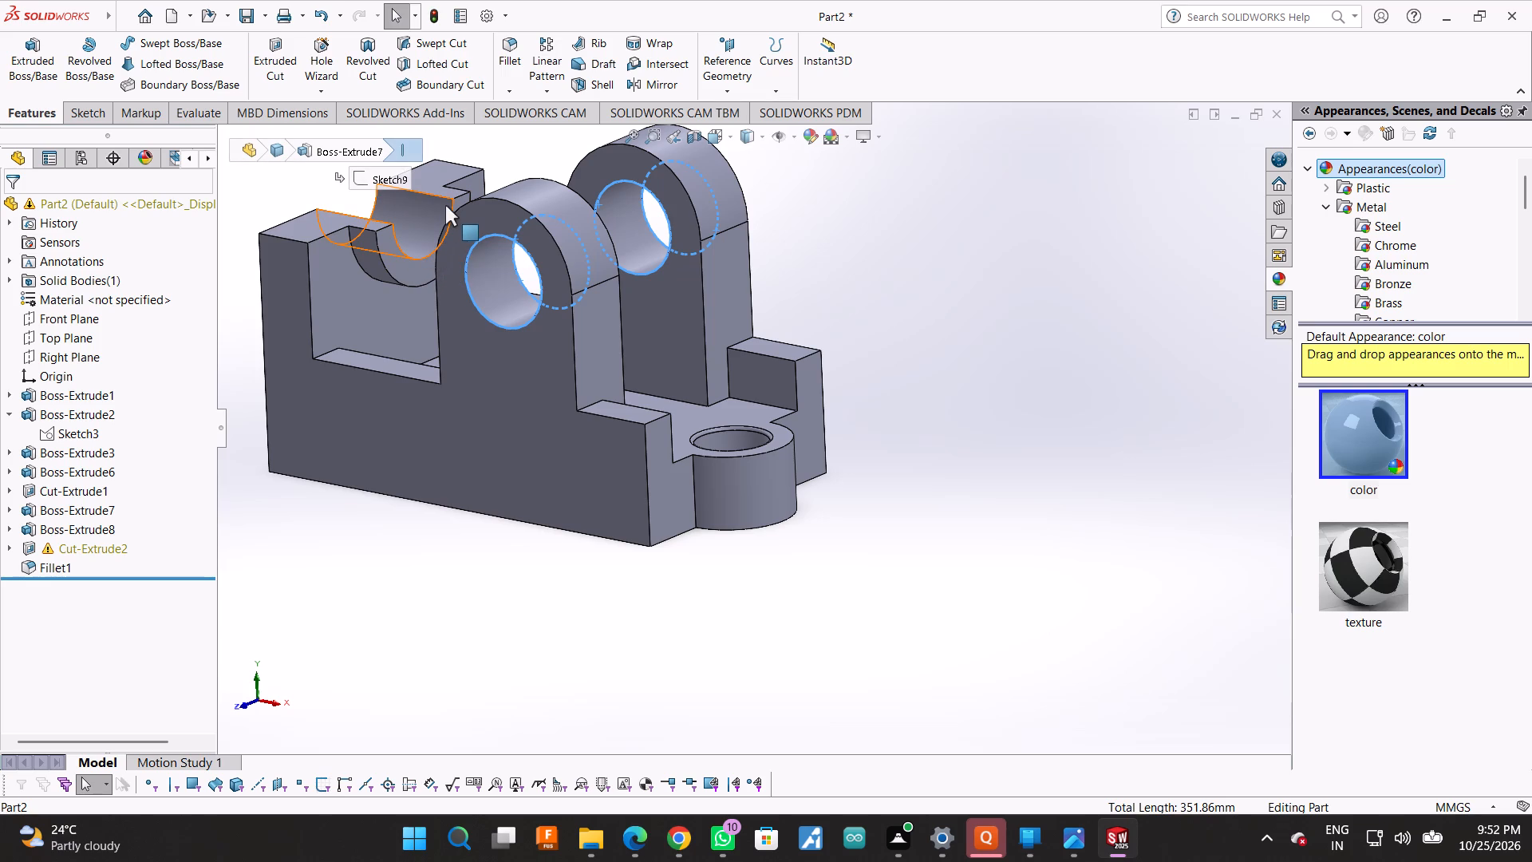
ctrl+click(426, 255)
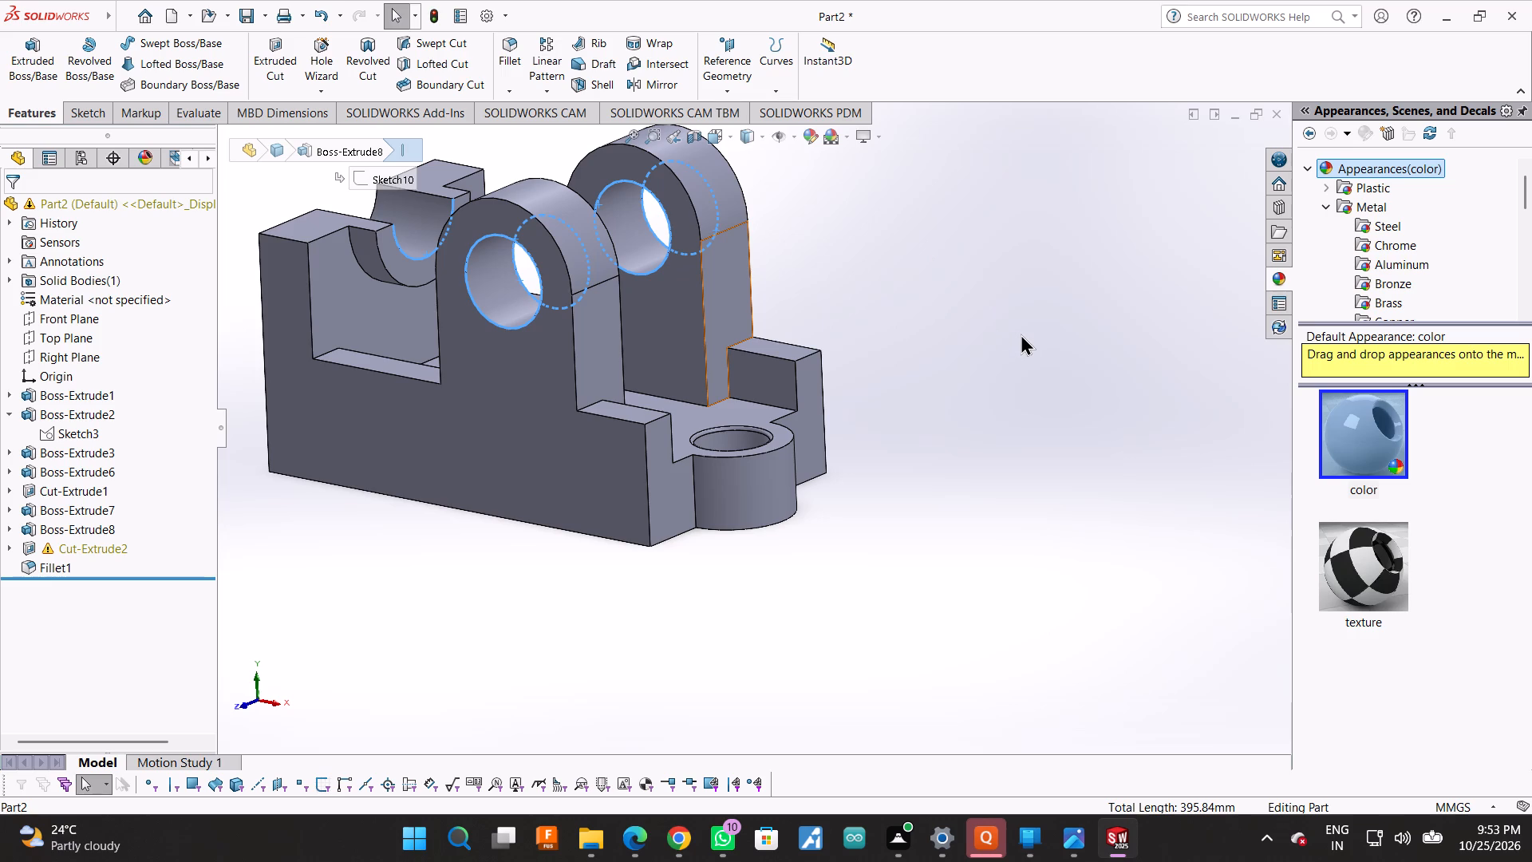
scroll(1021, 334, up, 2)
scroll(1020, 335, down, 1)
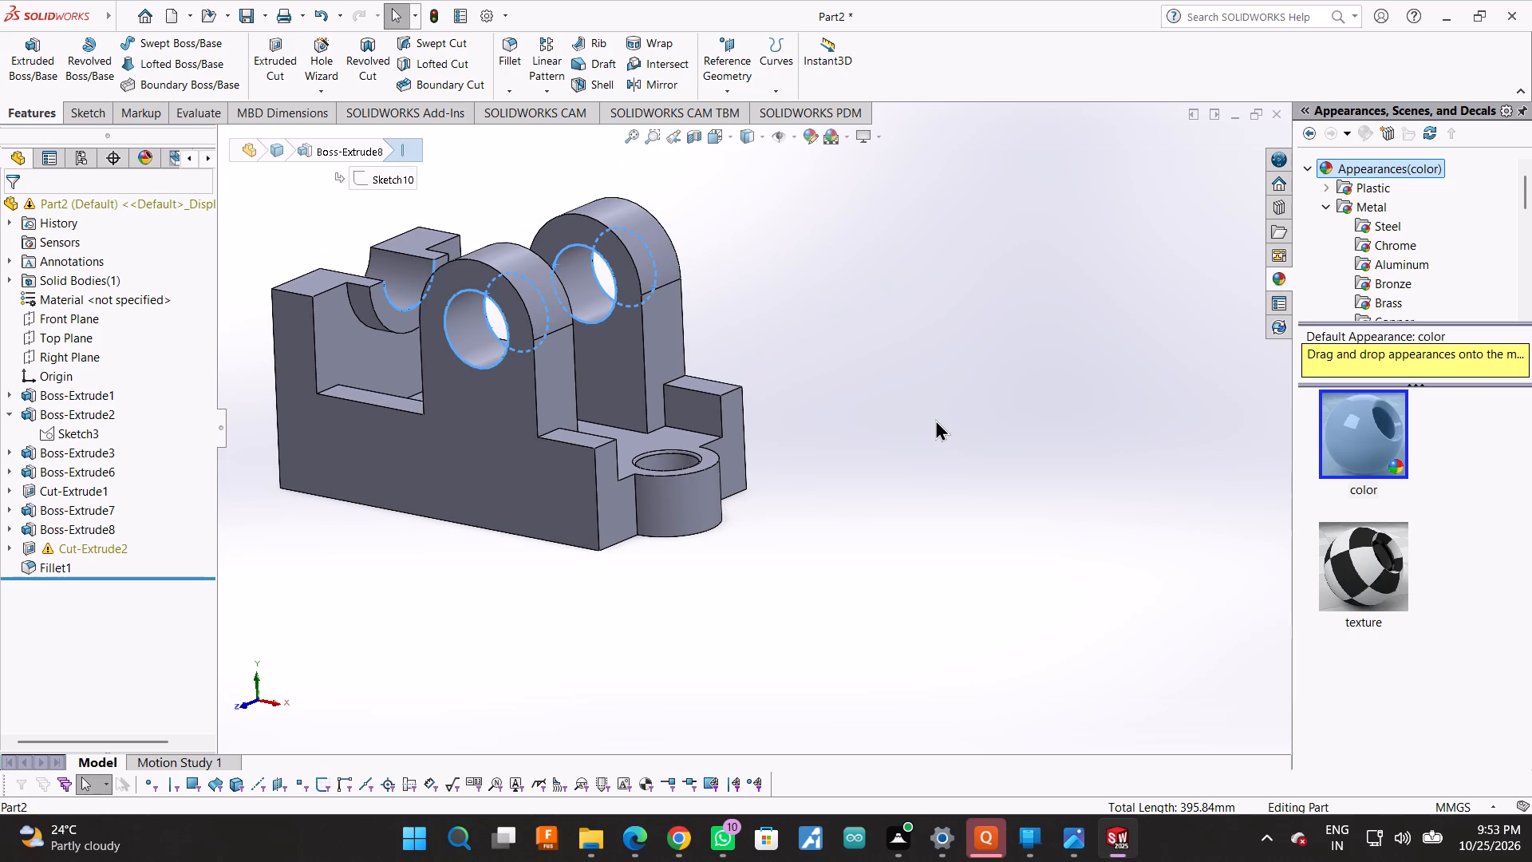
middle_drag(824, 373, 793, 417)
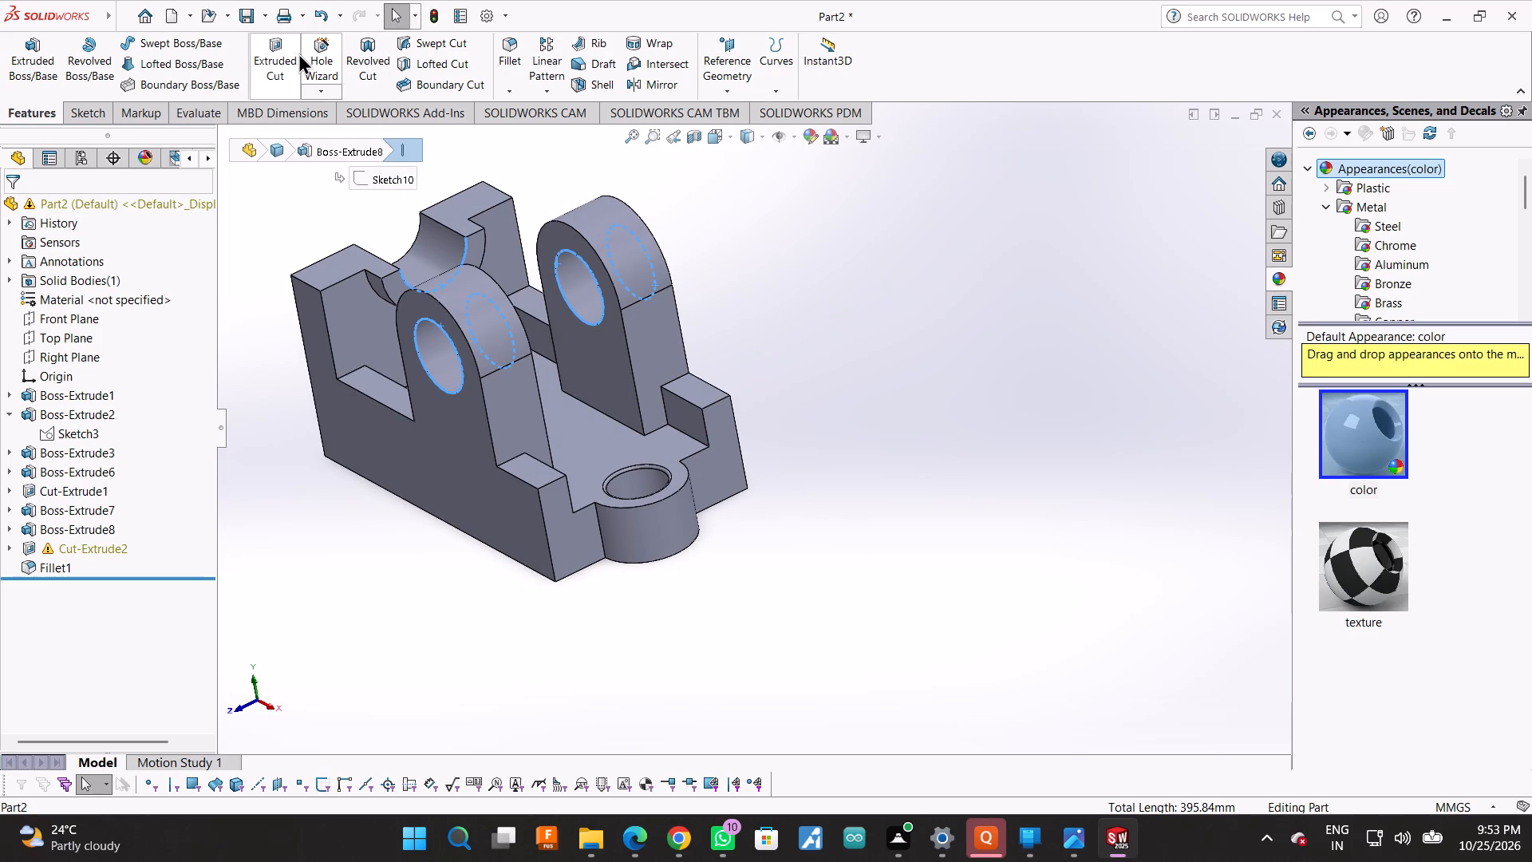
click(513, 51)
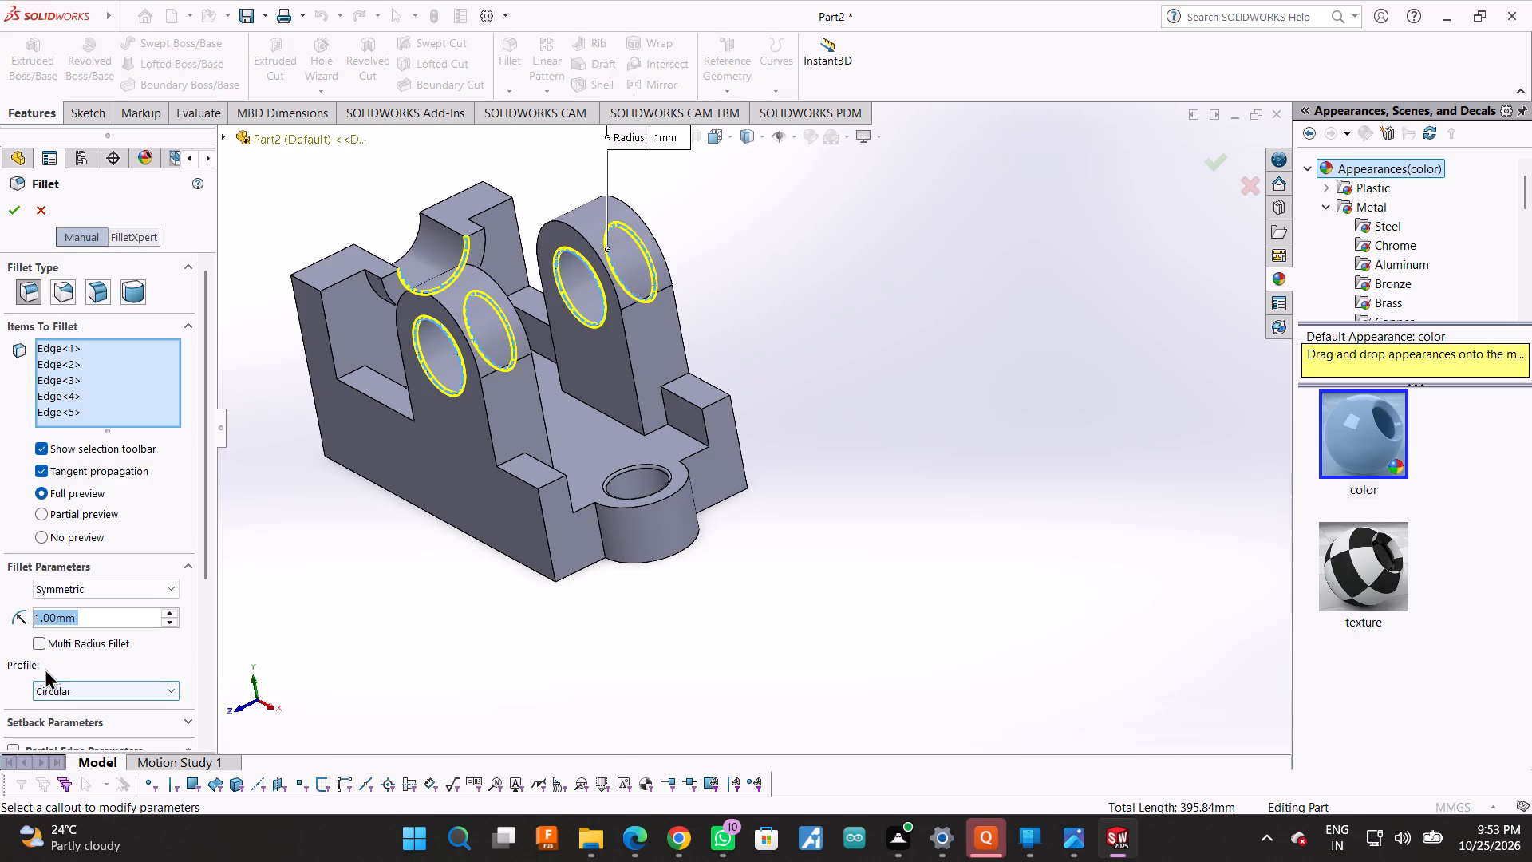
click(14, 200)
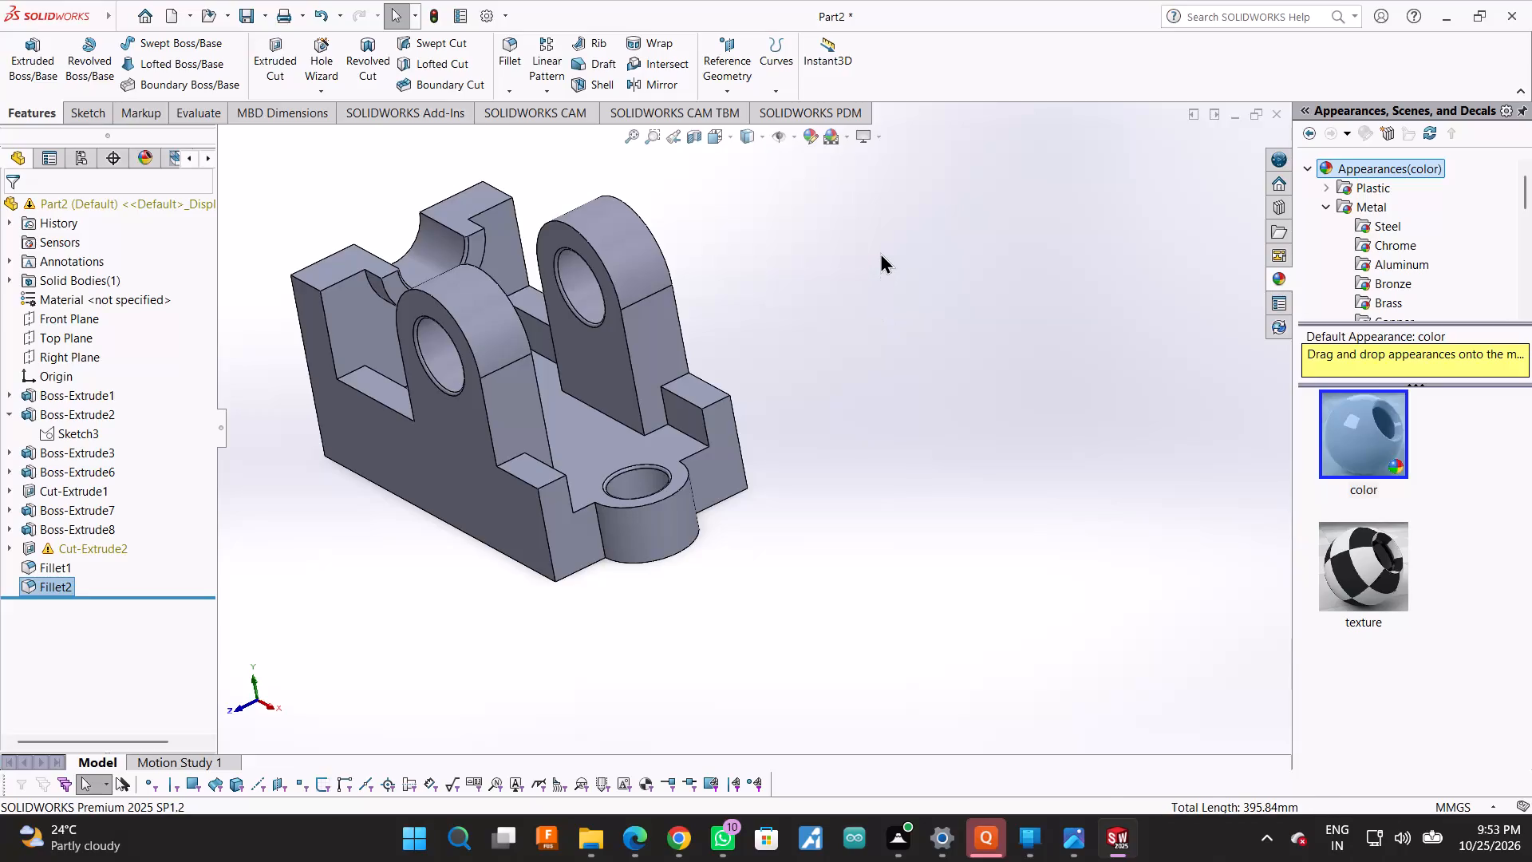
Examine the filleted hole rims, the notch edge and the overall part from several angles.
middle_drag(880, 252, 910, 242)
scroll(857, 245, down, 1)
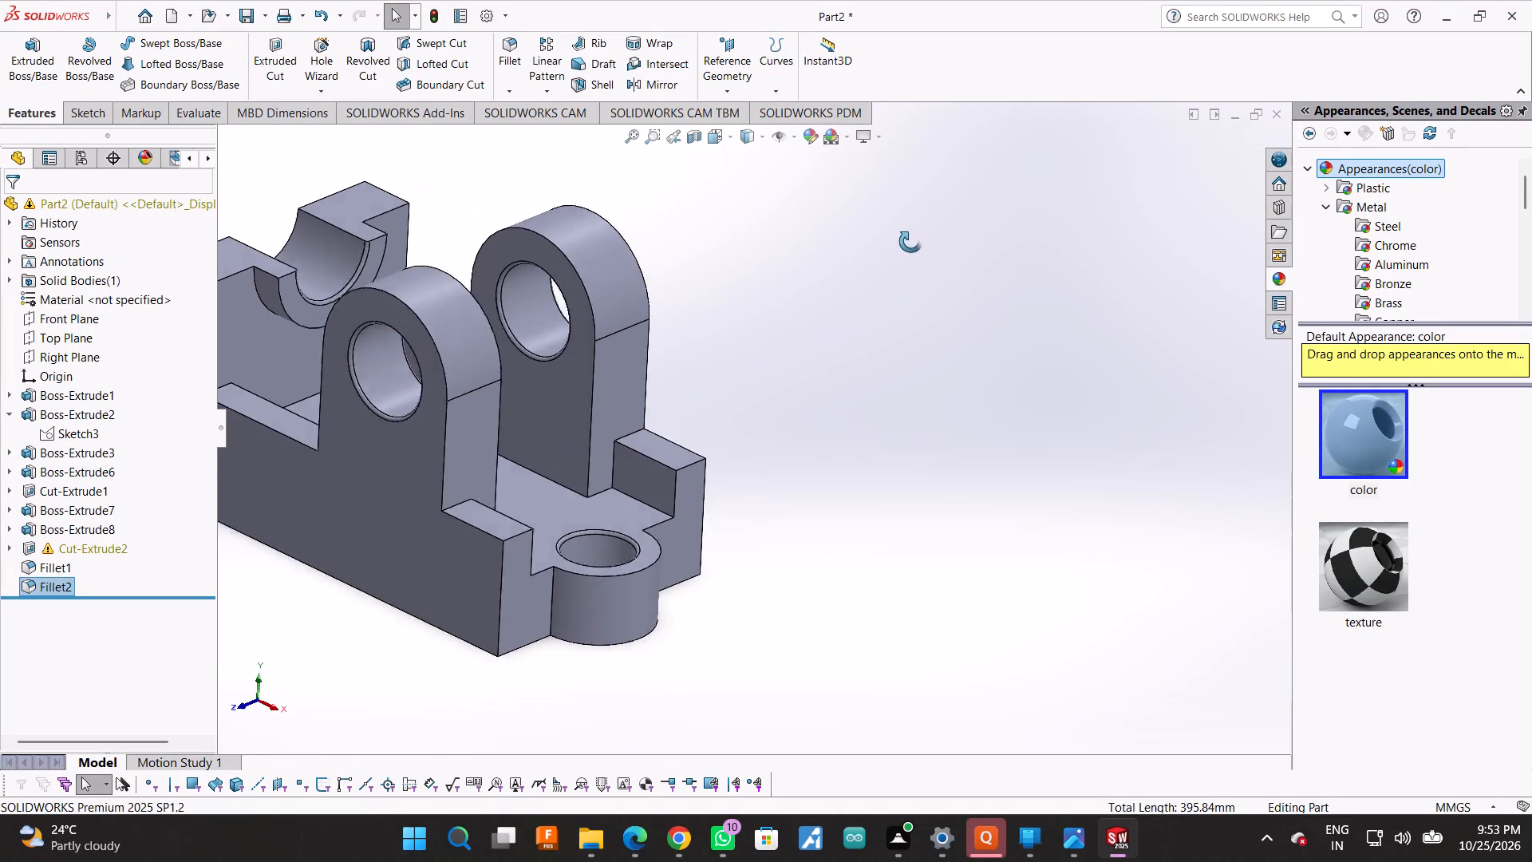
middle_drag(910, 242, 829, 218)
scroll(811, 302, up, 2)
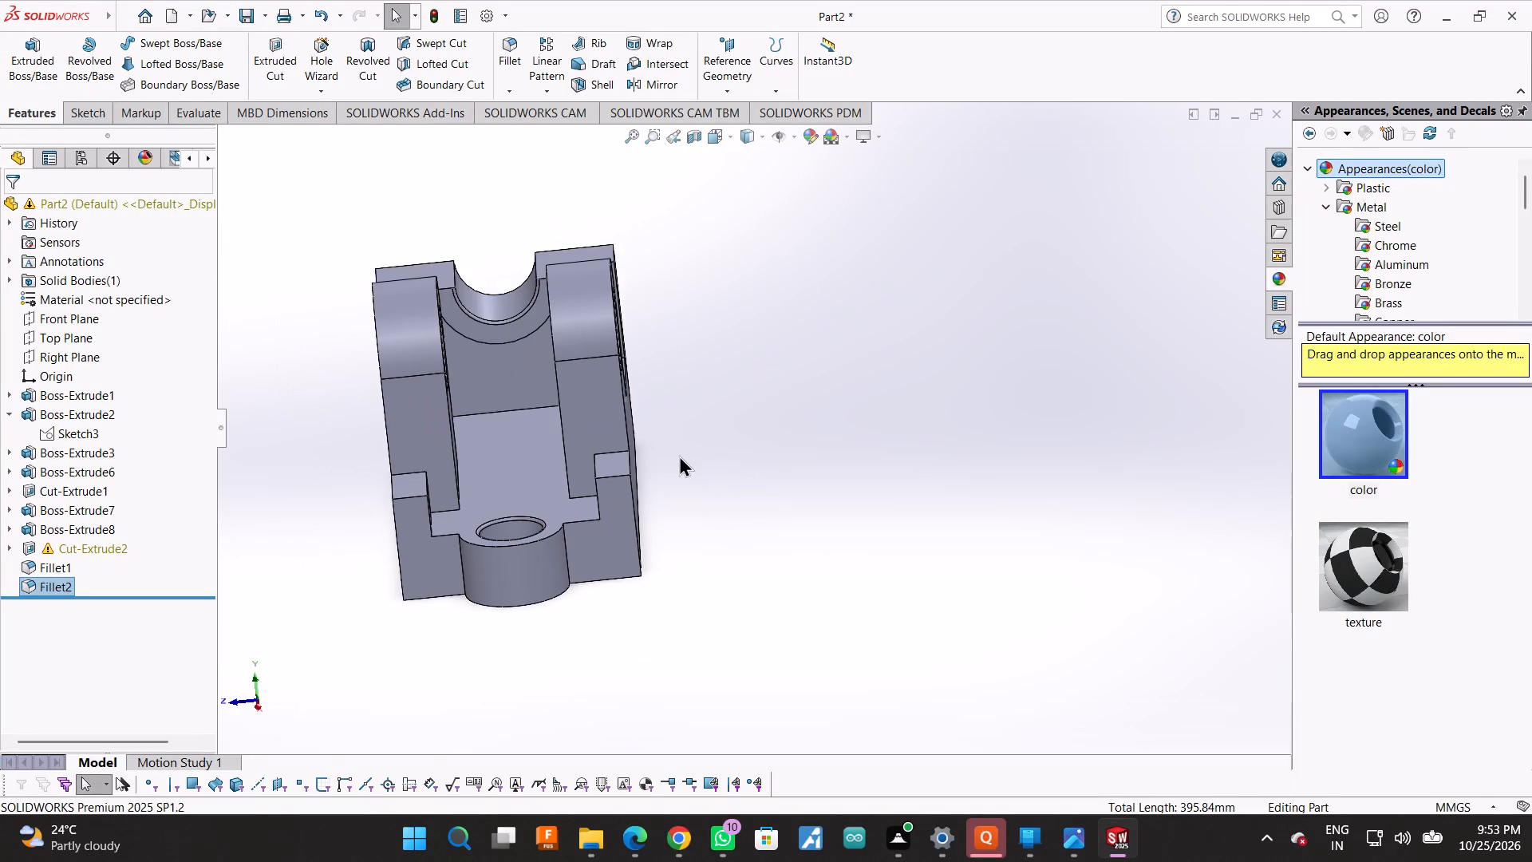
scroll(687, 453, up, 1)
middle_click(693, 452)
scroll(783, 421, down, 3)
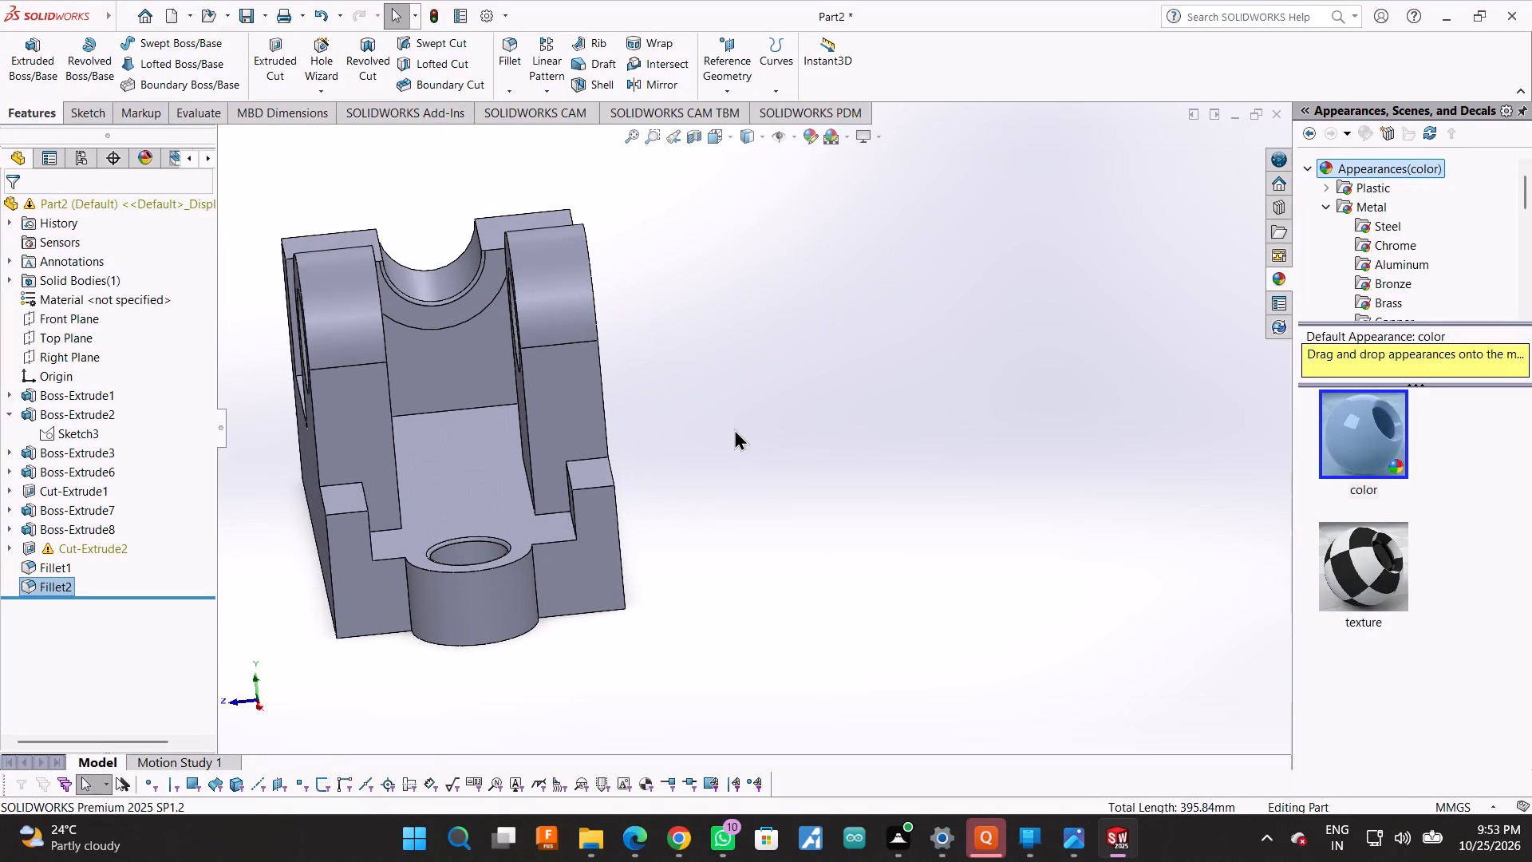
middle_drag(766, 421, 779, 486)
middle_drag(785, 489, 872, 487)
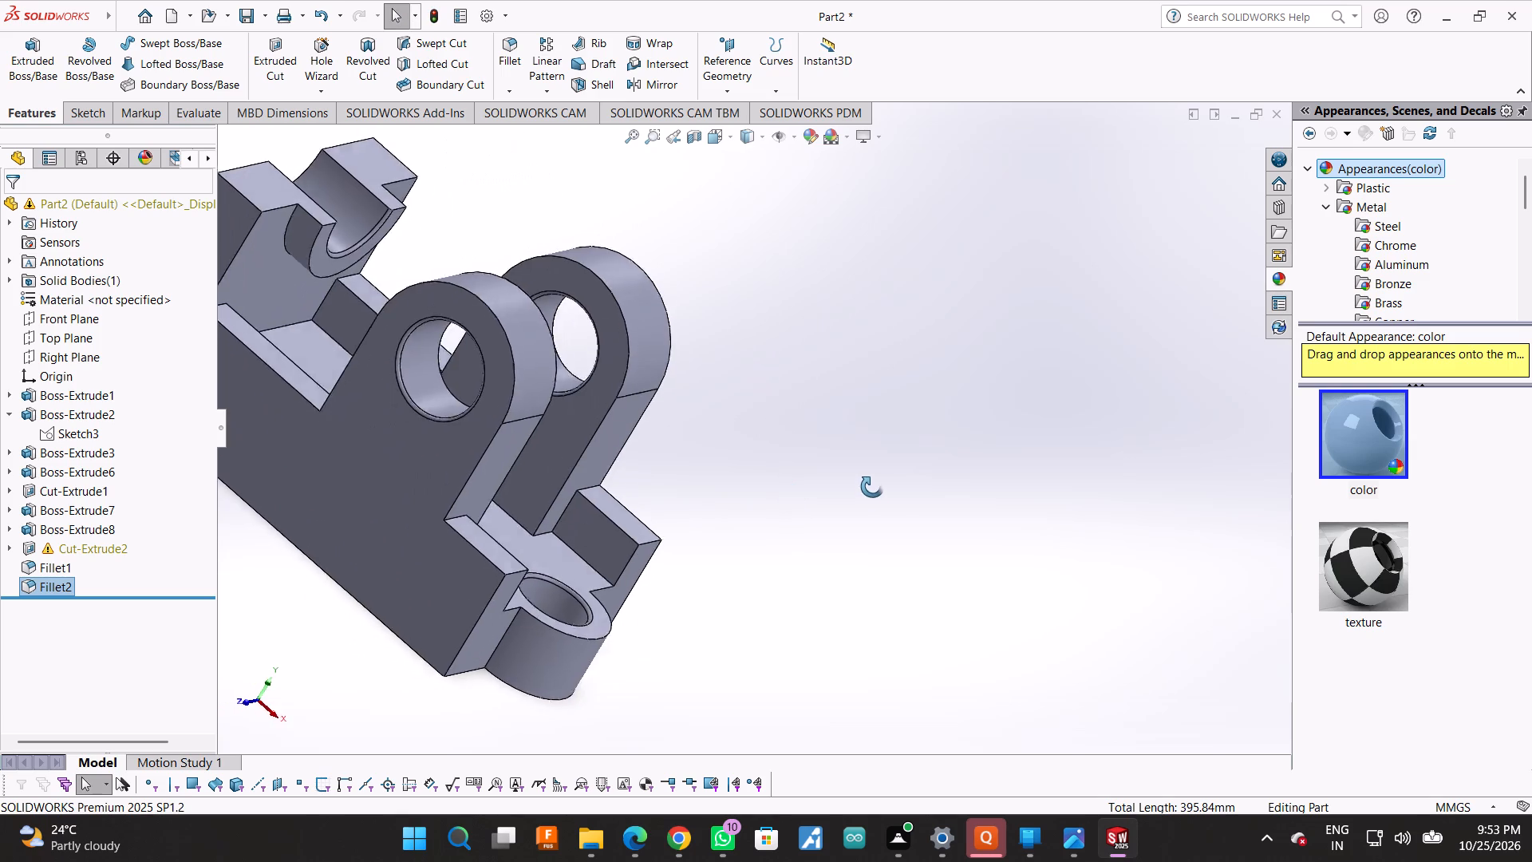
middle_drag(872, 487, 823, 431)
right_click(823, 431)
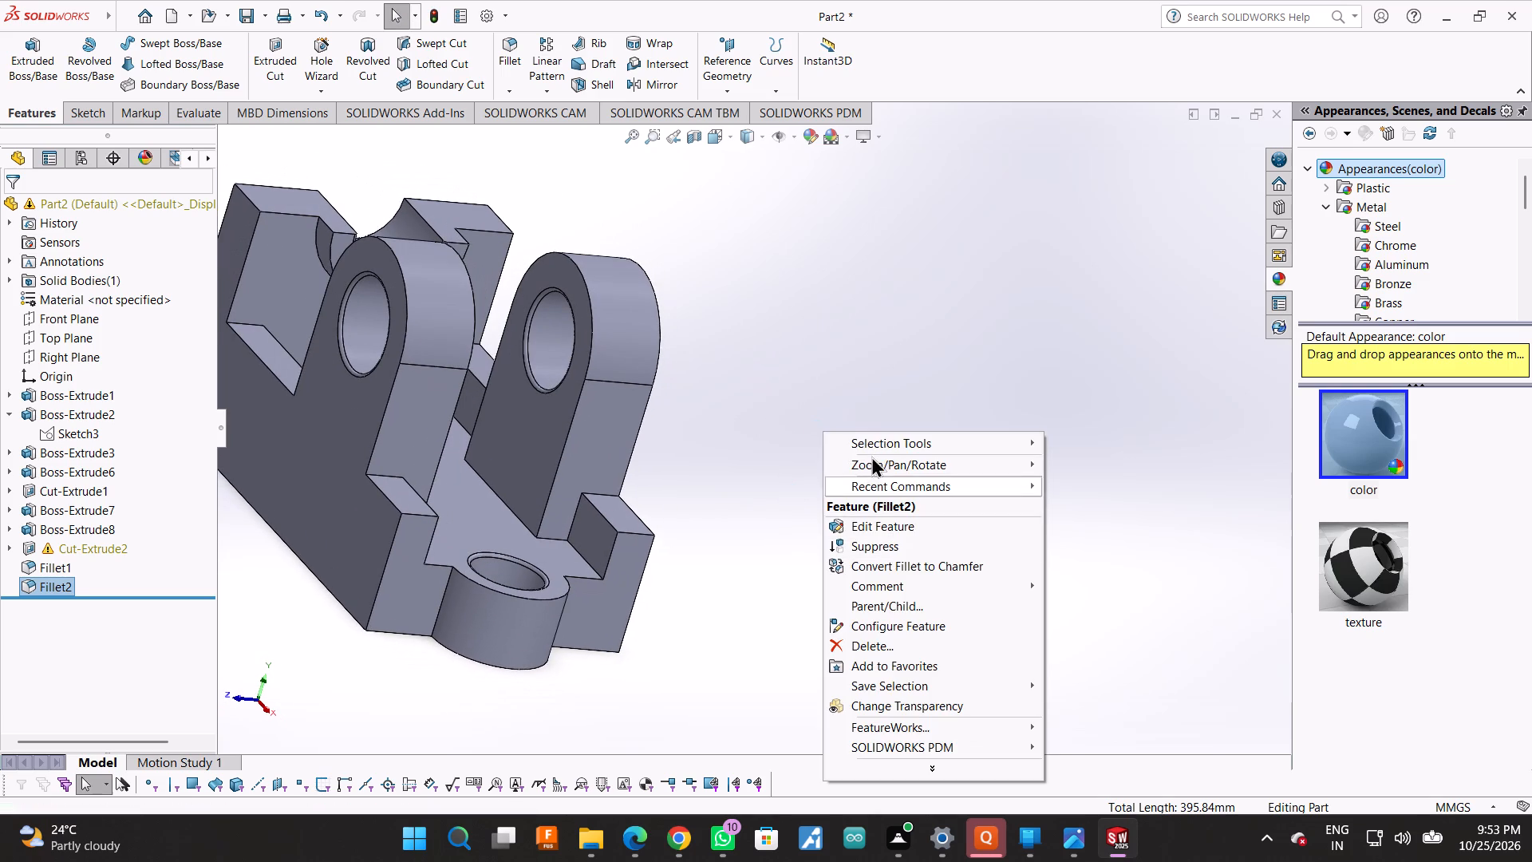
click(793, 353)
right_click(820, 389)
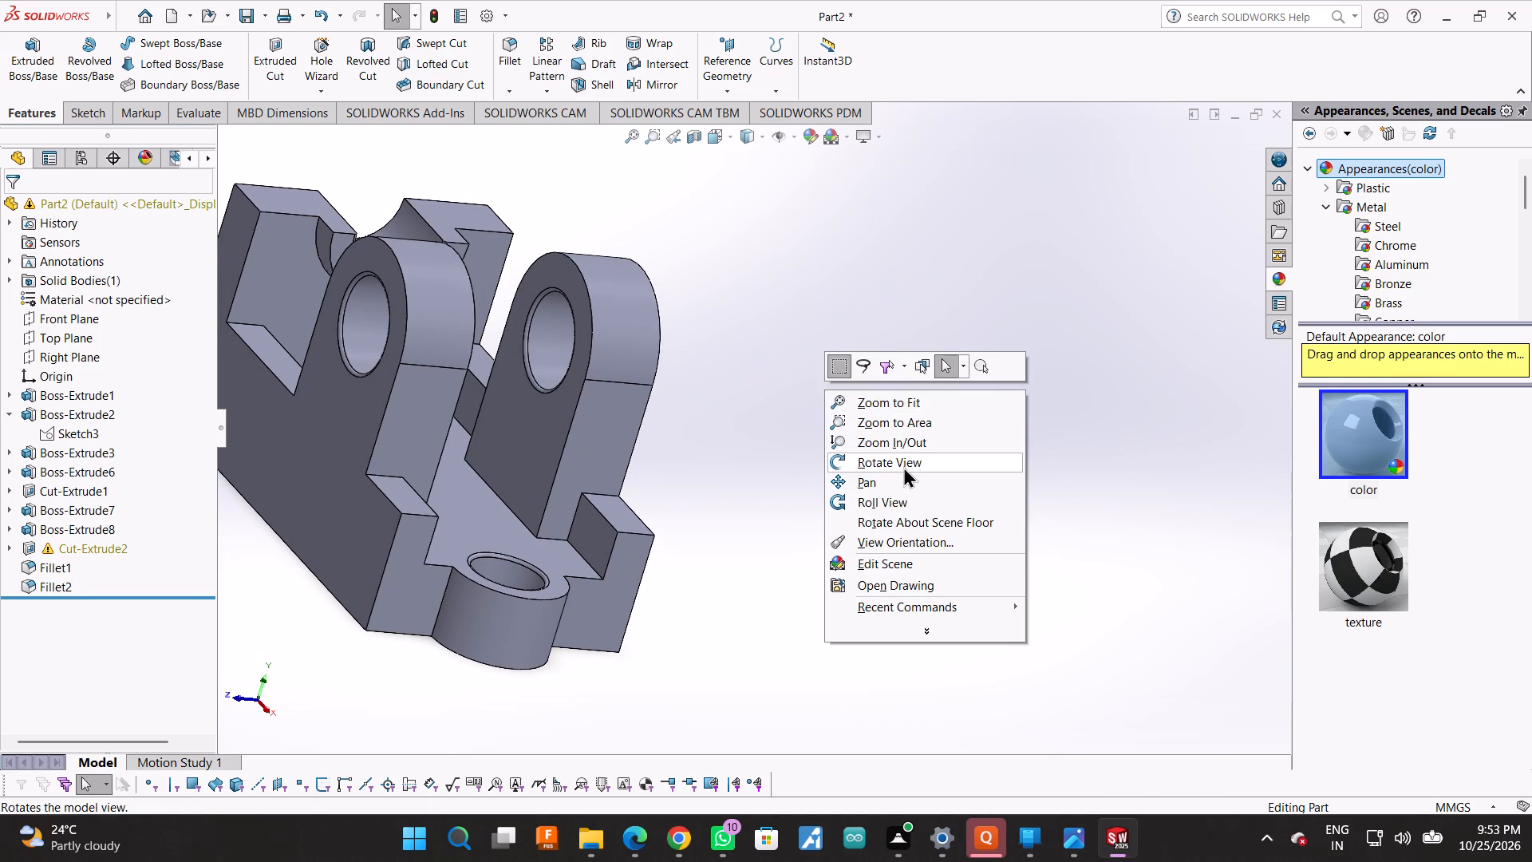
click(884, 457)
drag(814, 390, 967, 352)
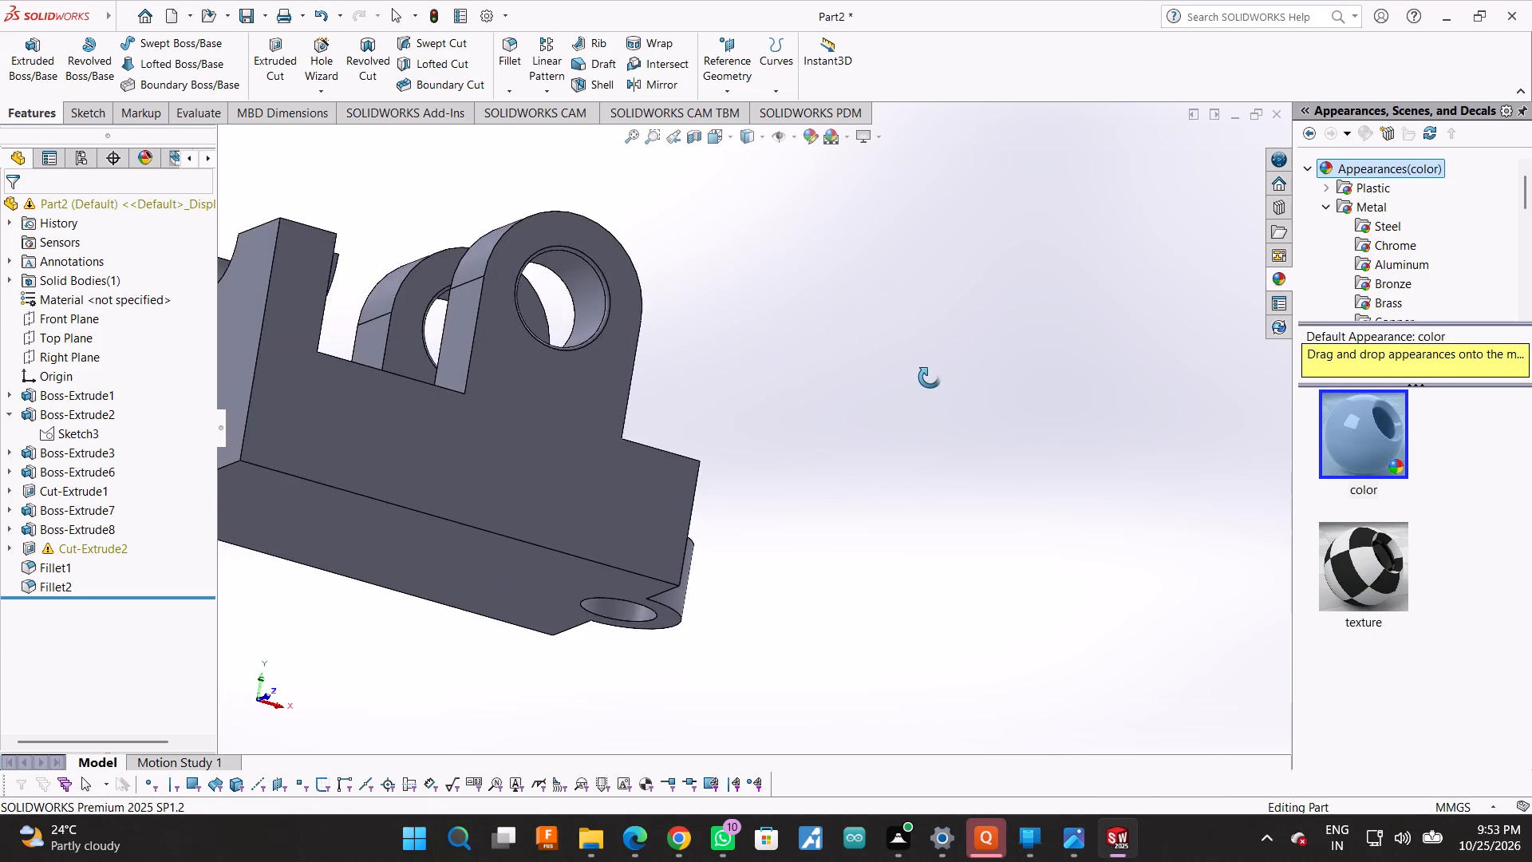
scroll(930, 378, up, 2)
scroll(930, 378, down, 1)
drag(924, 377, 744, 474)
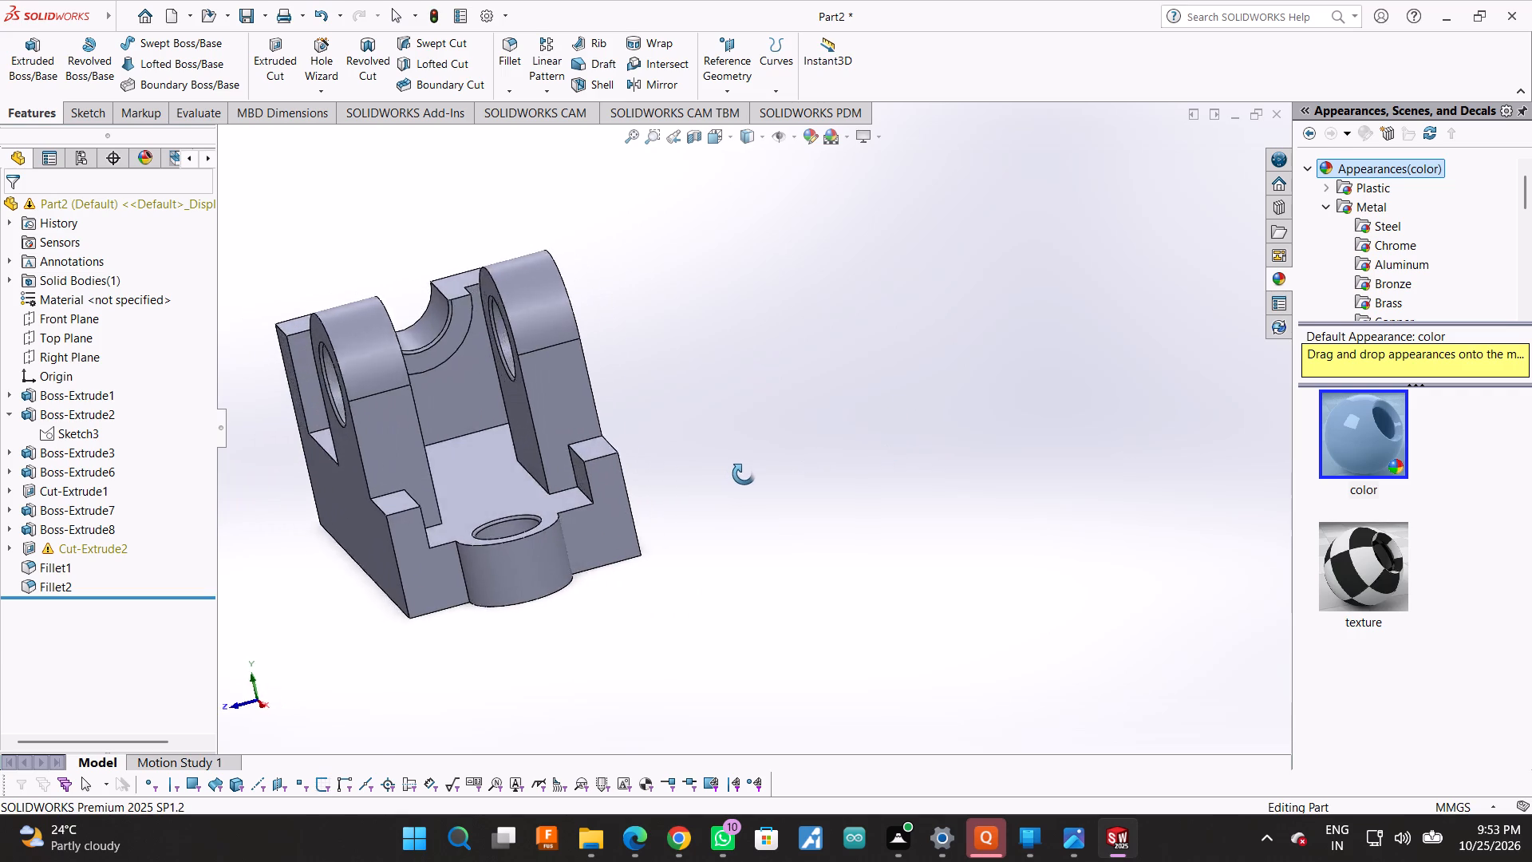
drag(744, 474, 756, 421)
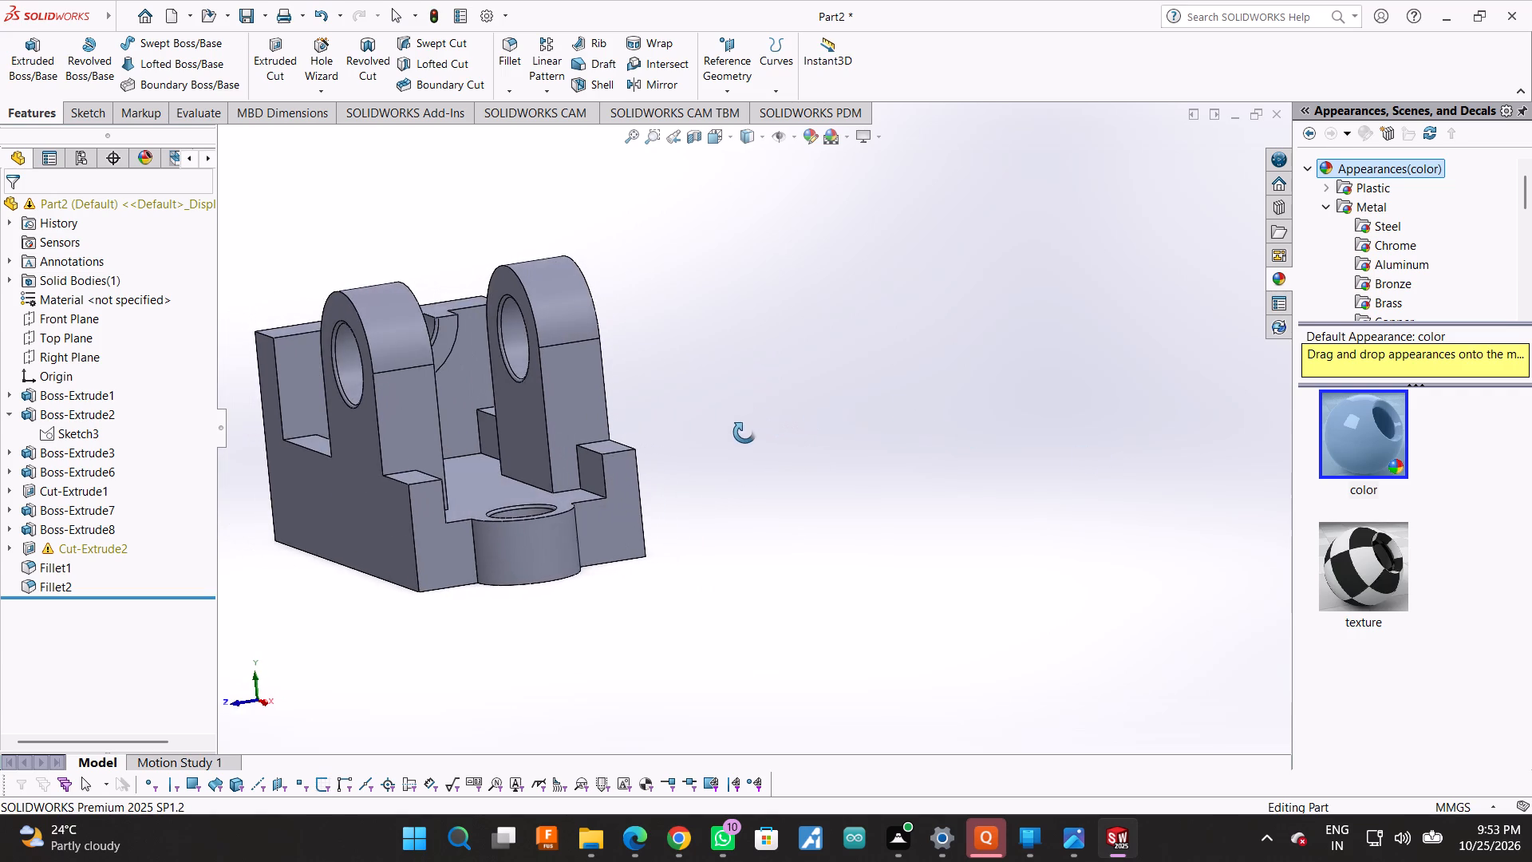
scroll(734, 459, up, 4)
scroll(667, 475, down, 2)
drag(744, 401, 802, 429)
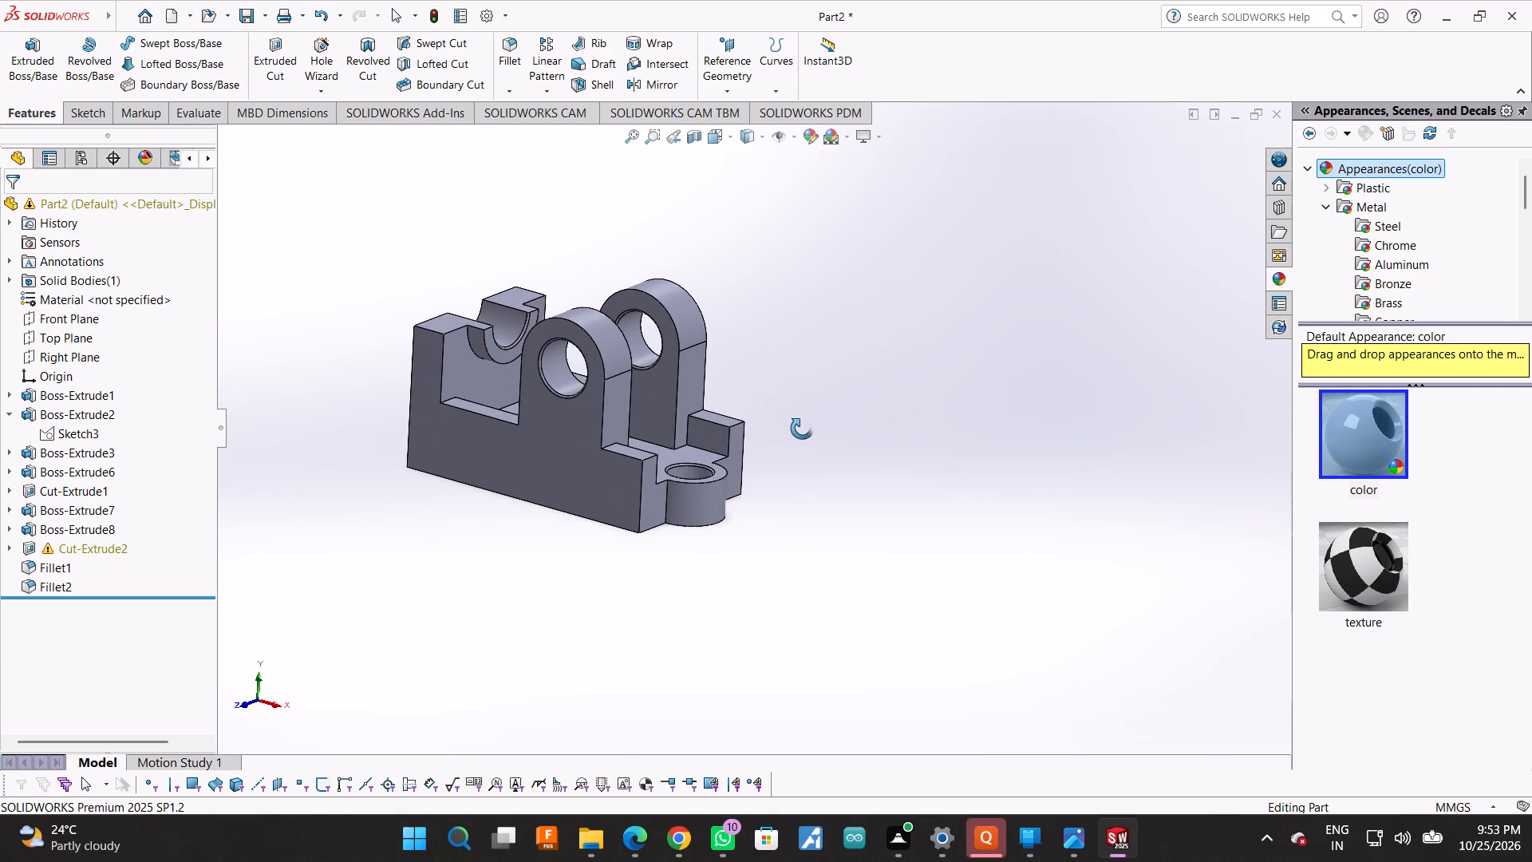
drag(802, 429, 800, 429)
scroll(775, 362, down, 1)
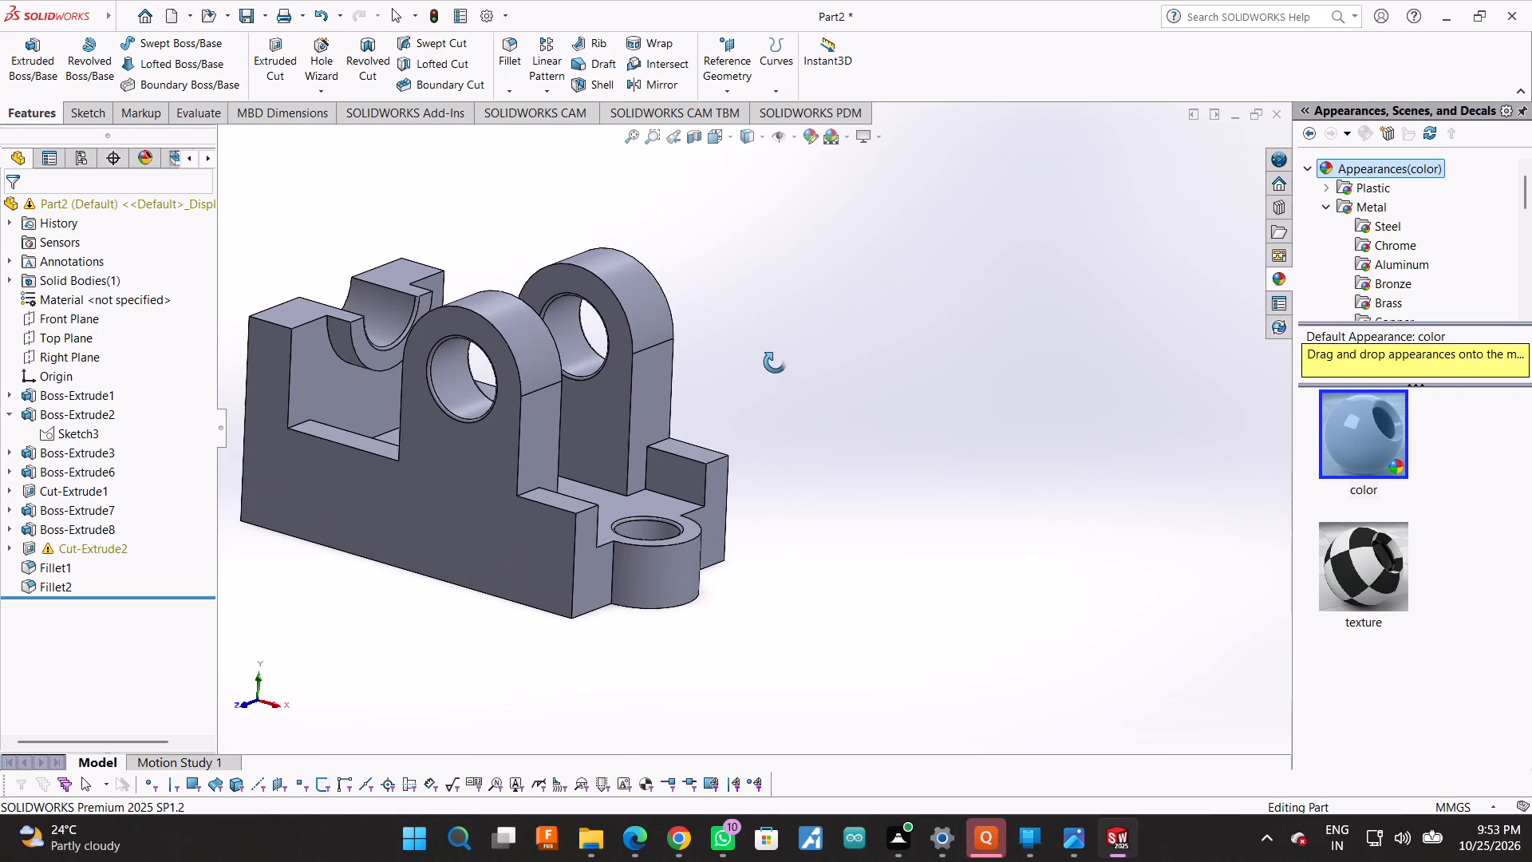
scroll(775, 362, down, 1)
drag(792, 381, 792, 377)
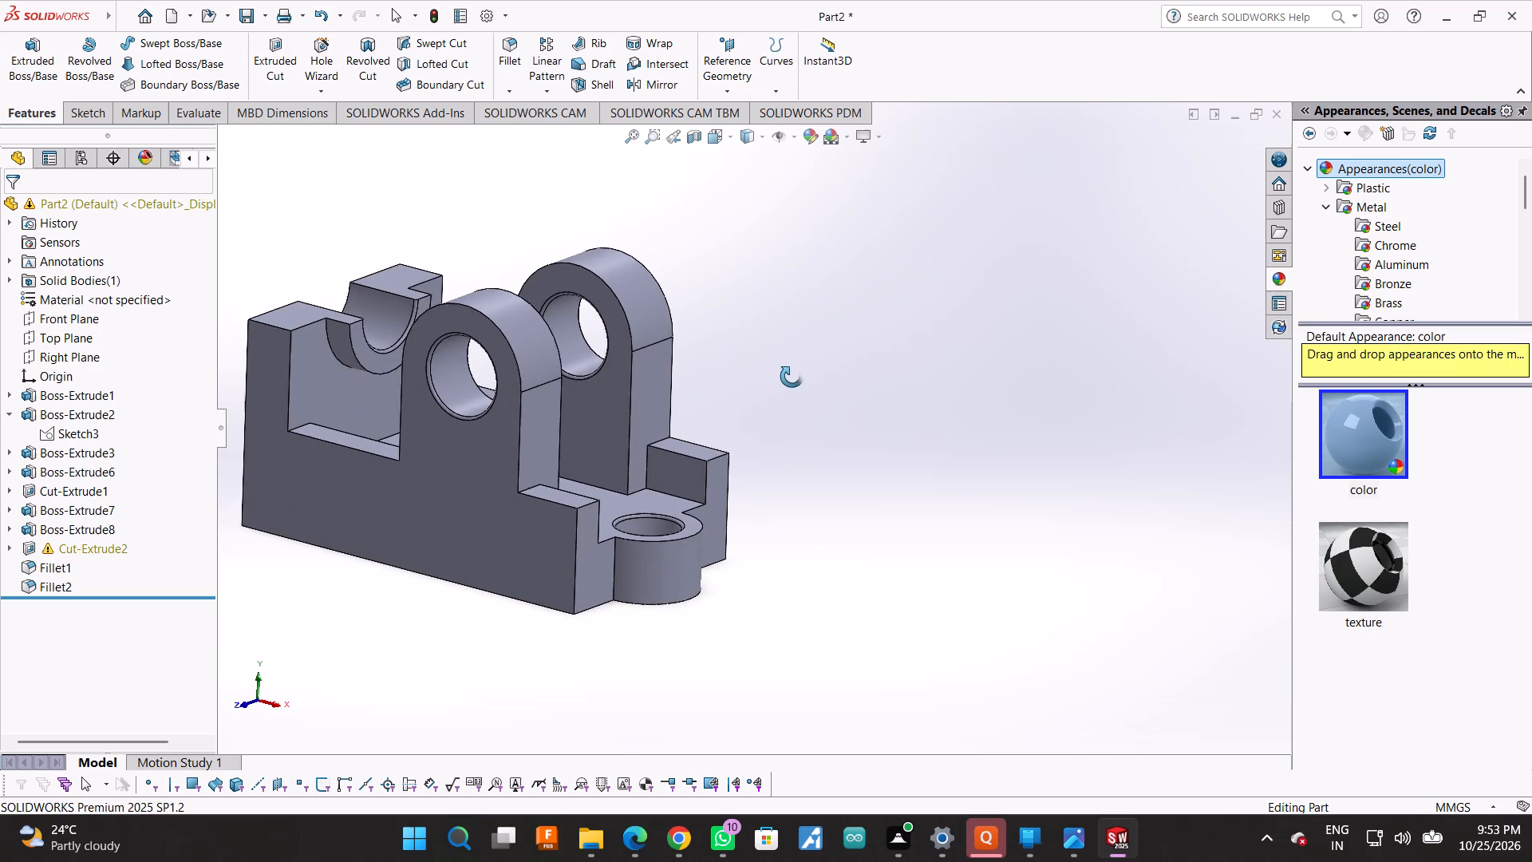
drag(792, 377, 817, 393)
scroll(827, 425, up, 4)
drag(792, 421, 784, 463)
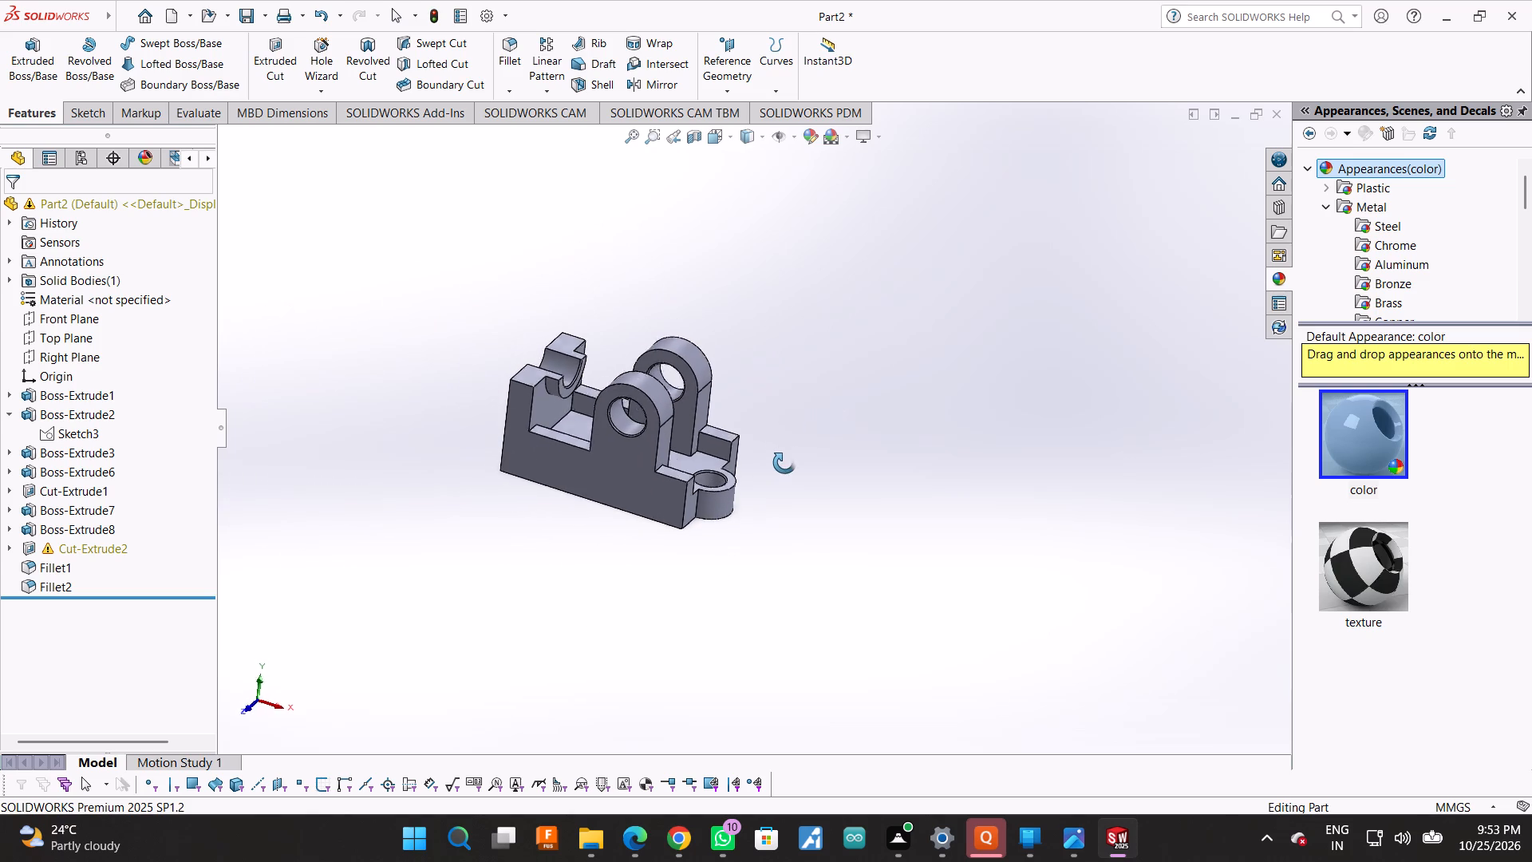
drag(784, 463, 783, 467)
click(783, 467)
scroll(779, 440, down, 3)
scroll(773, 429, up, 2)
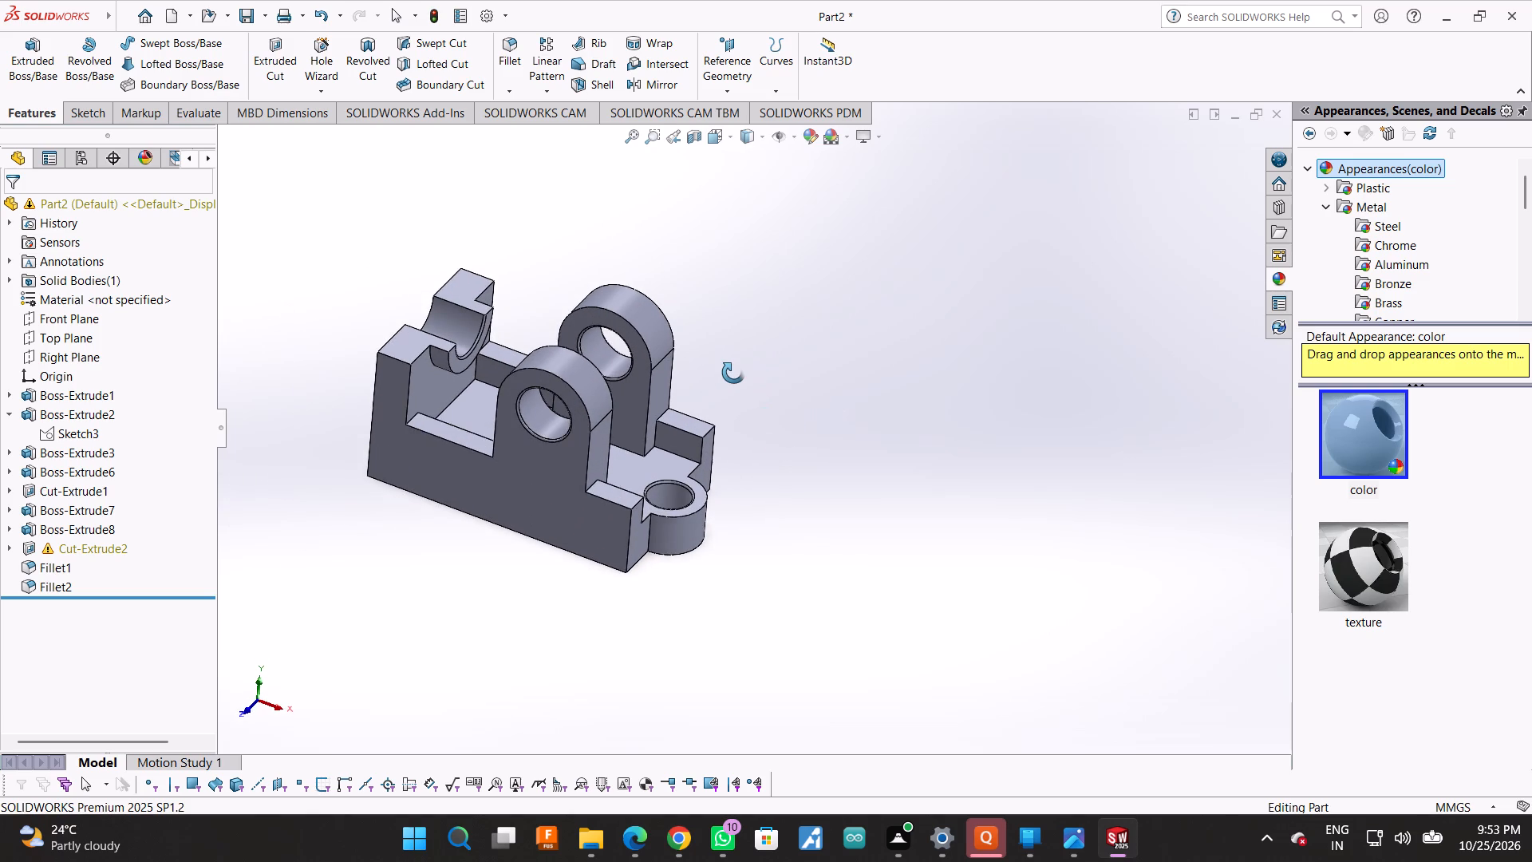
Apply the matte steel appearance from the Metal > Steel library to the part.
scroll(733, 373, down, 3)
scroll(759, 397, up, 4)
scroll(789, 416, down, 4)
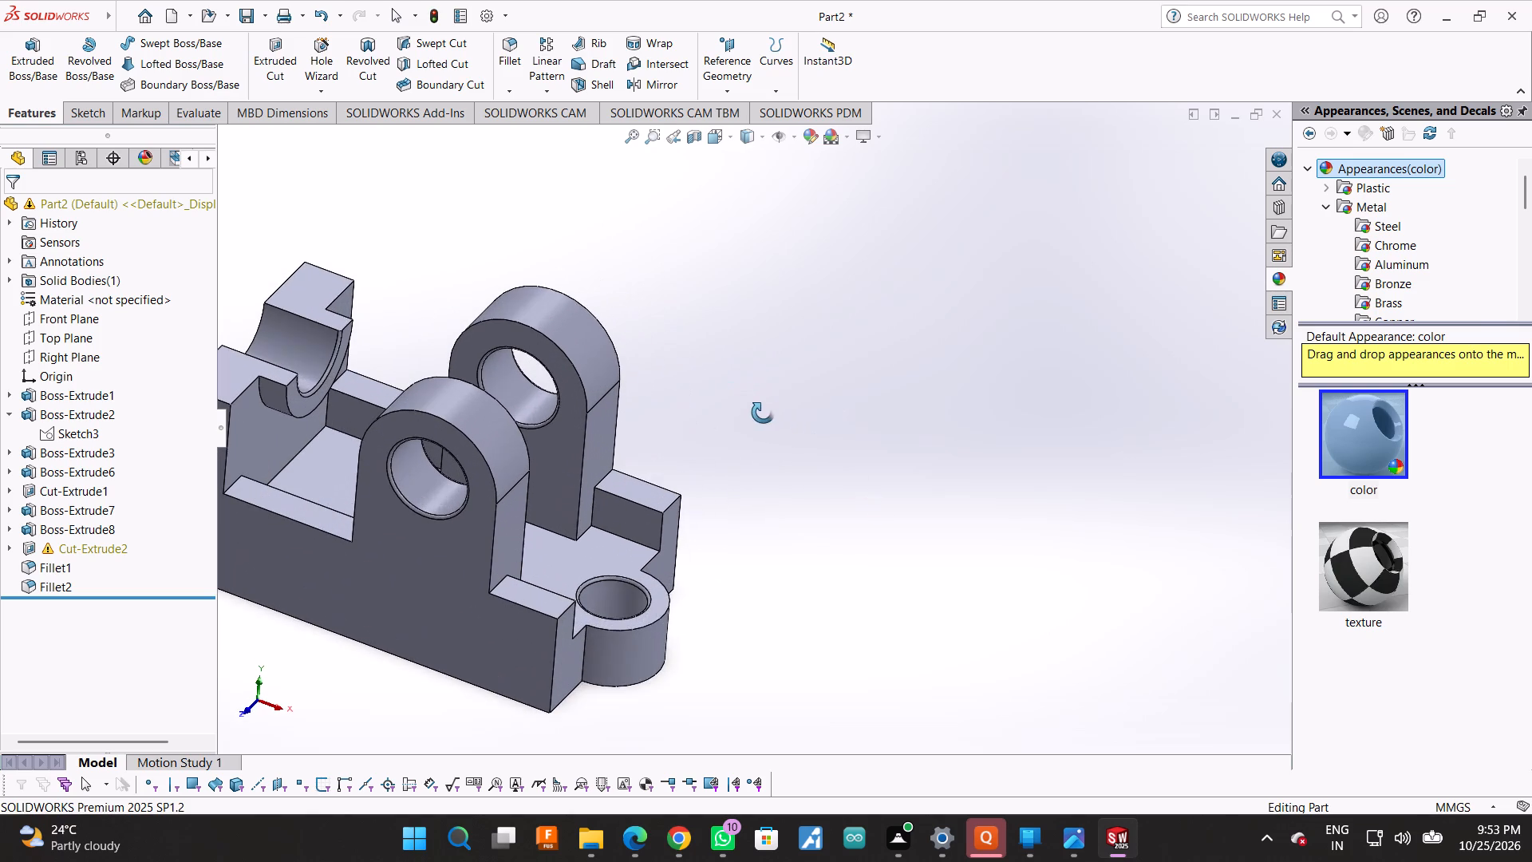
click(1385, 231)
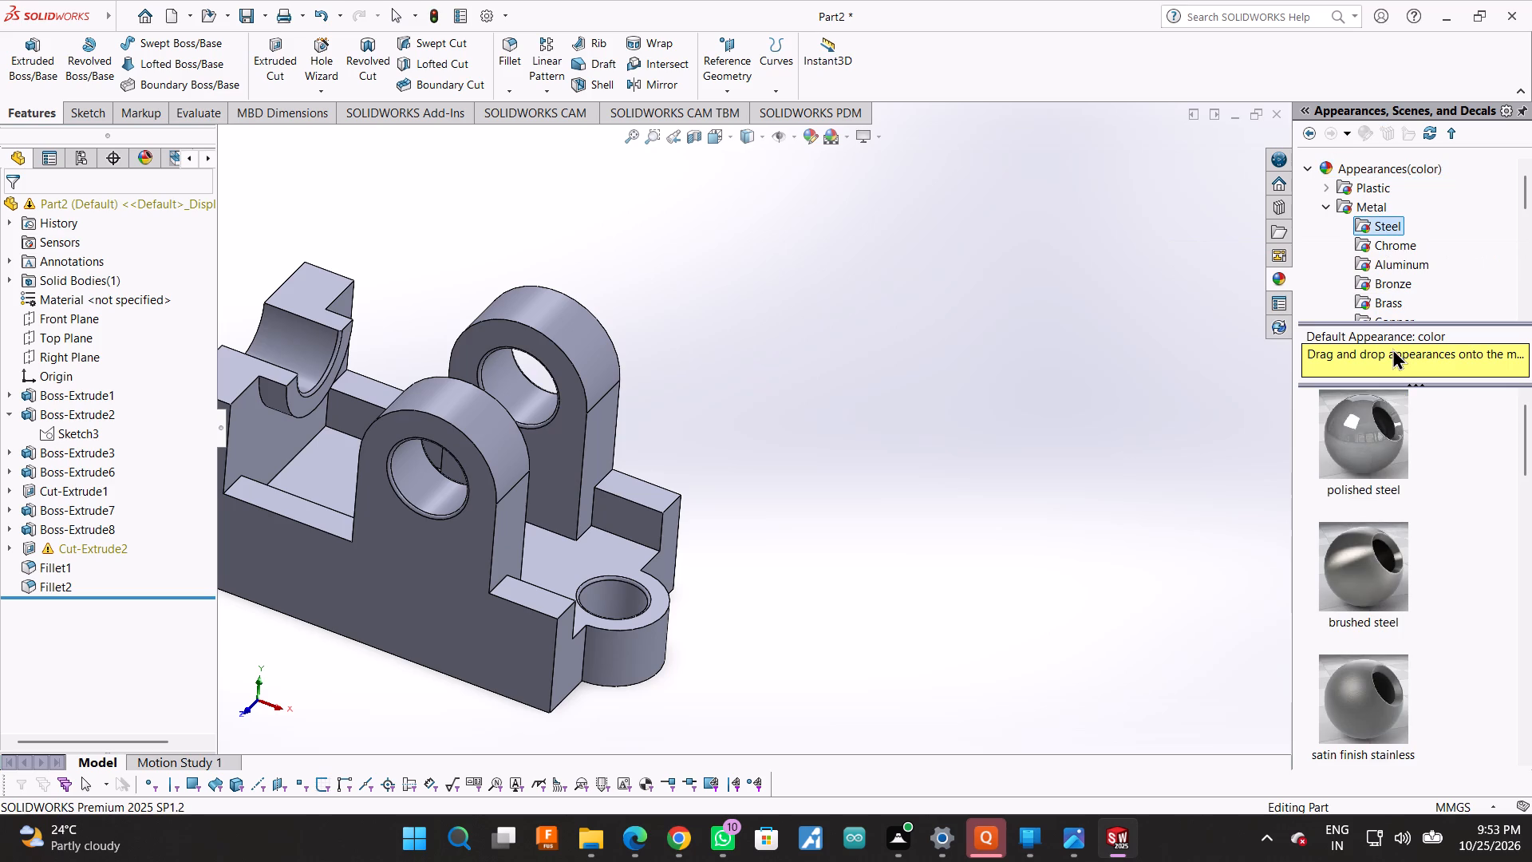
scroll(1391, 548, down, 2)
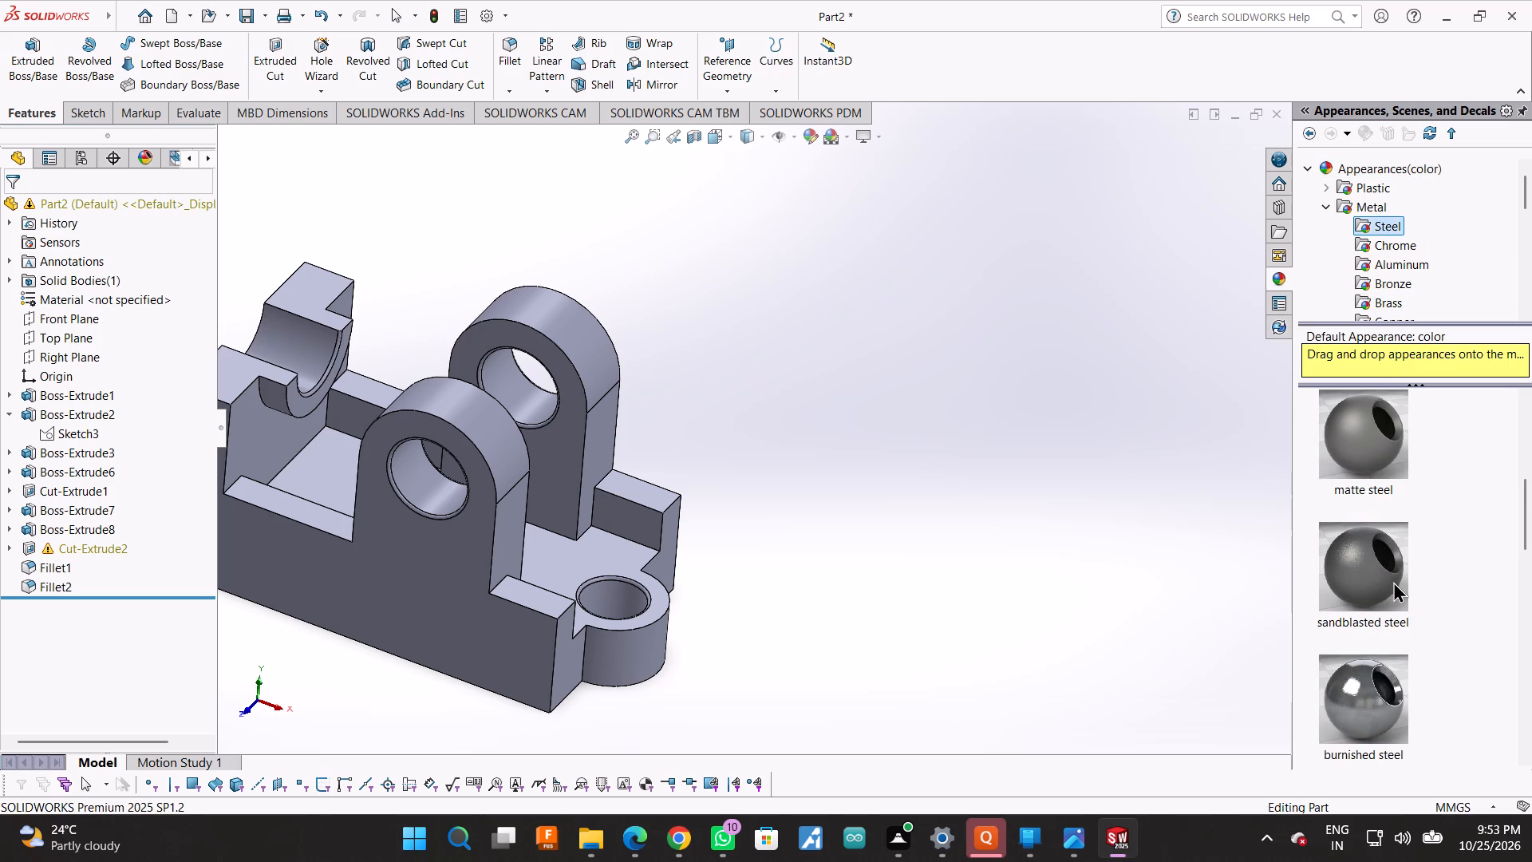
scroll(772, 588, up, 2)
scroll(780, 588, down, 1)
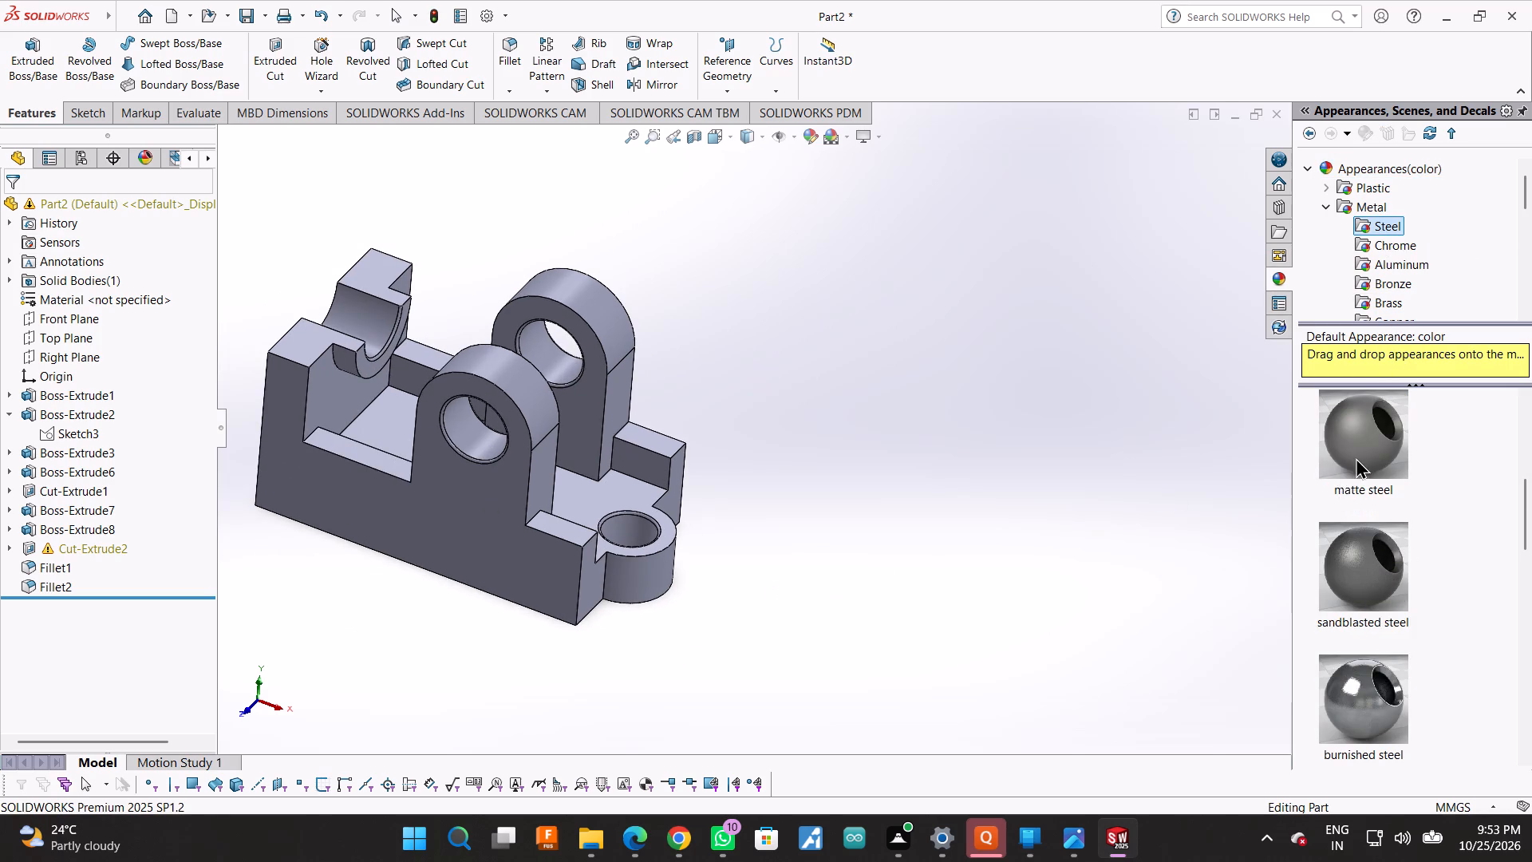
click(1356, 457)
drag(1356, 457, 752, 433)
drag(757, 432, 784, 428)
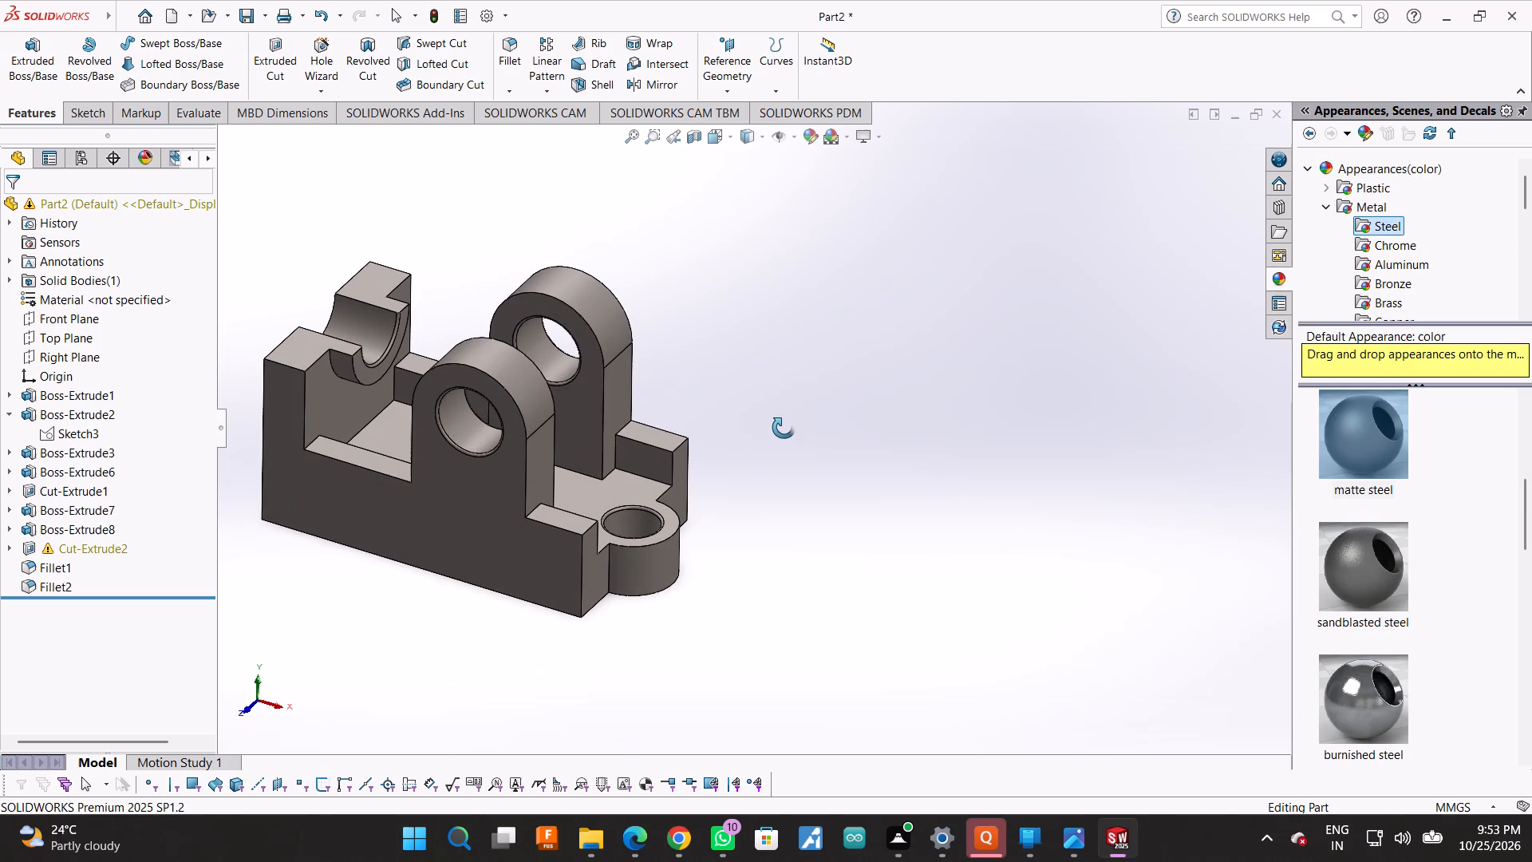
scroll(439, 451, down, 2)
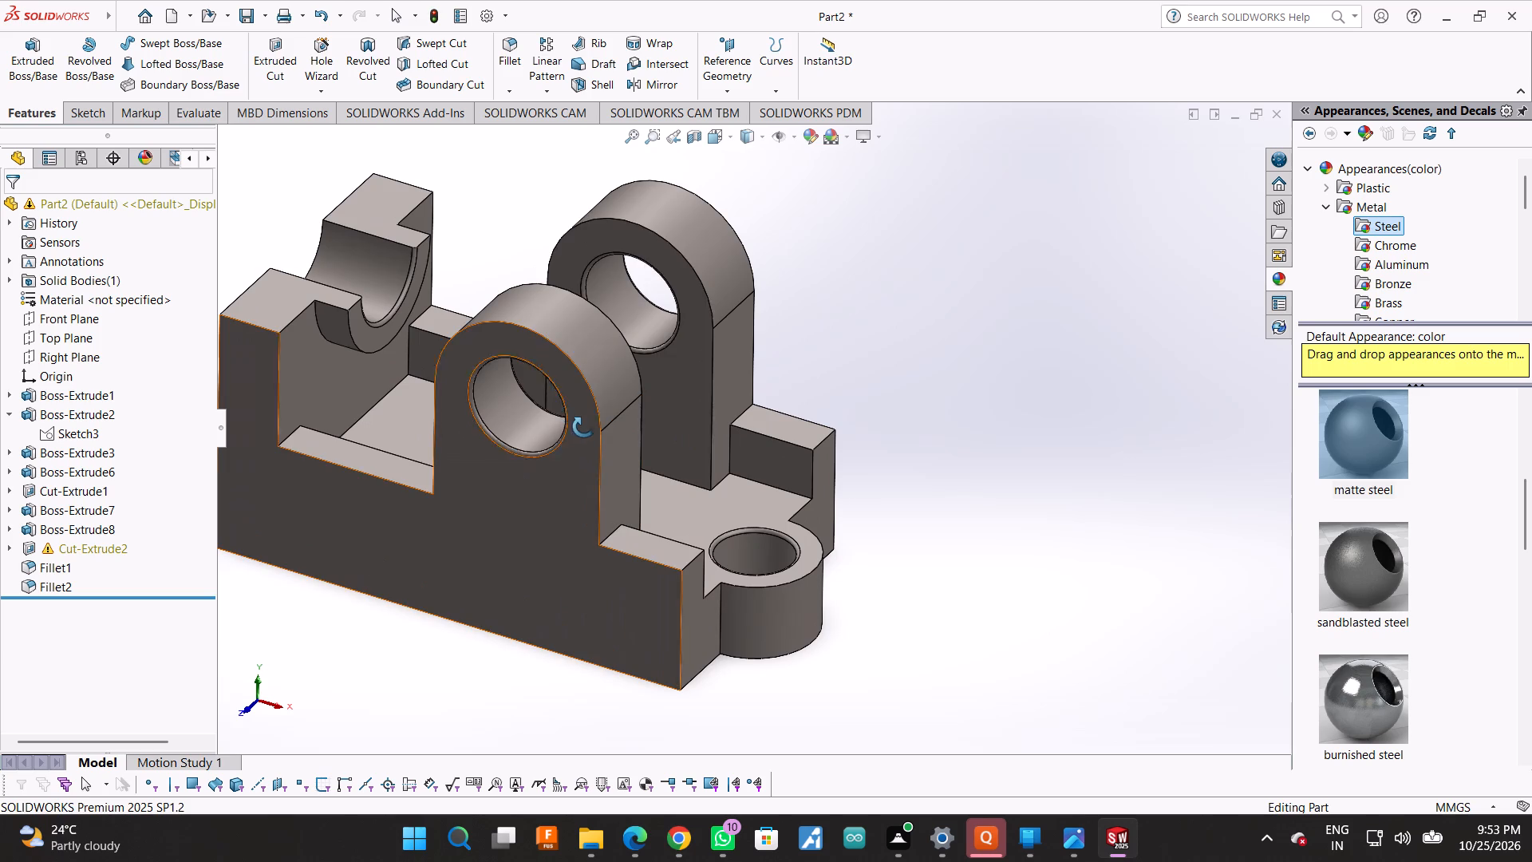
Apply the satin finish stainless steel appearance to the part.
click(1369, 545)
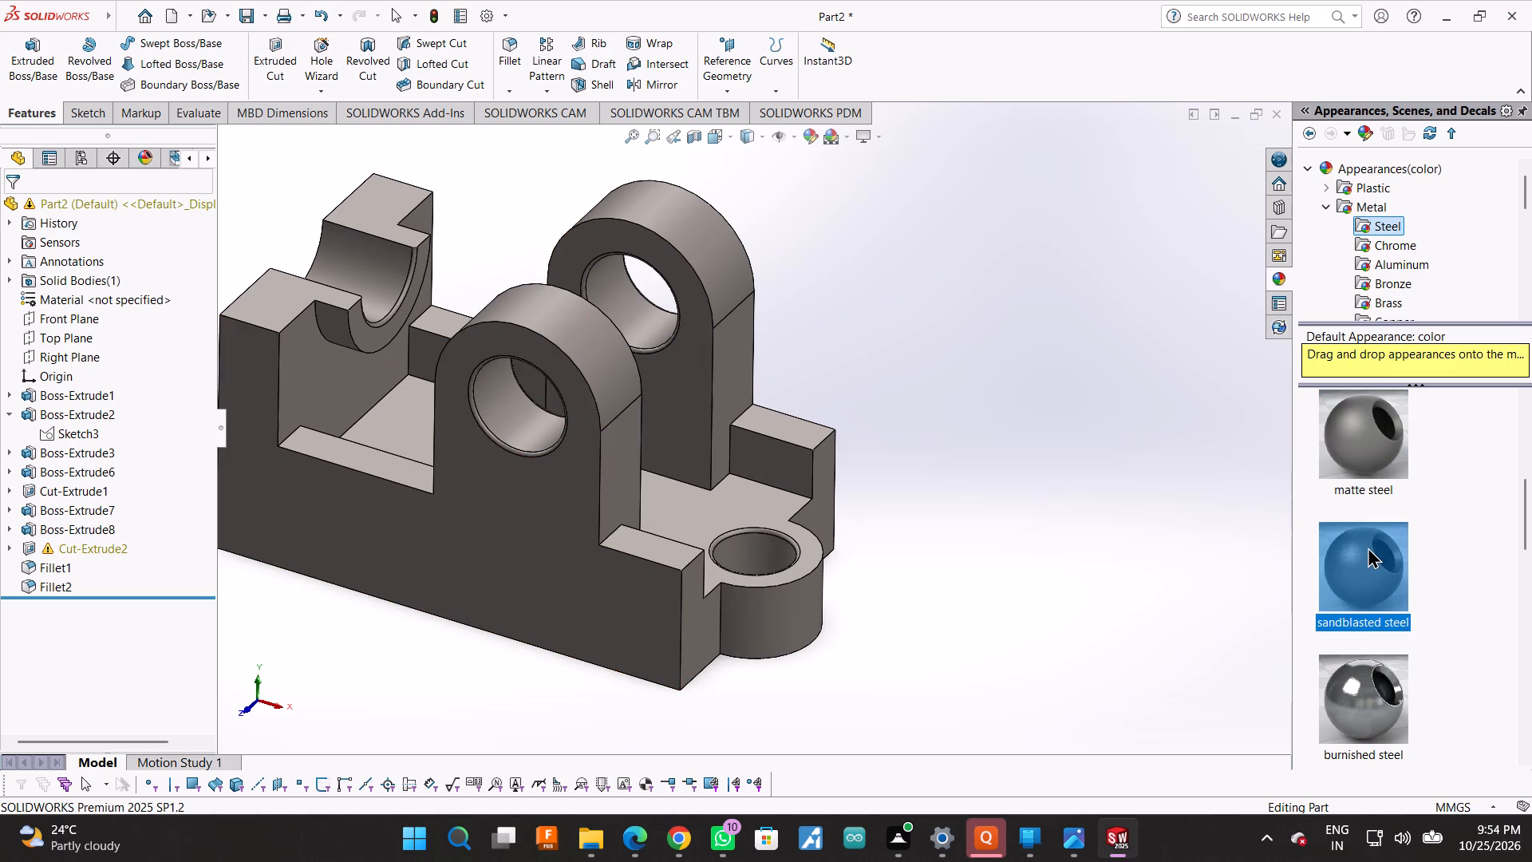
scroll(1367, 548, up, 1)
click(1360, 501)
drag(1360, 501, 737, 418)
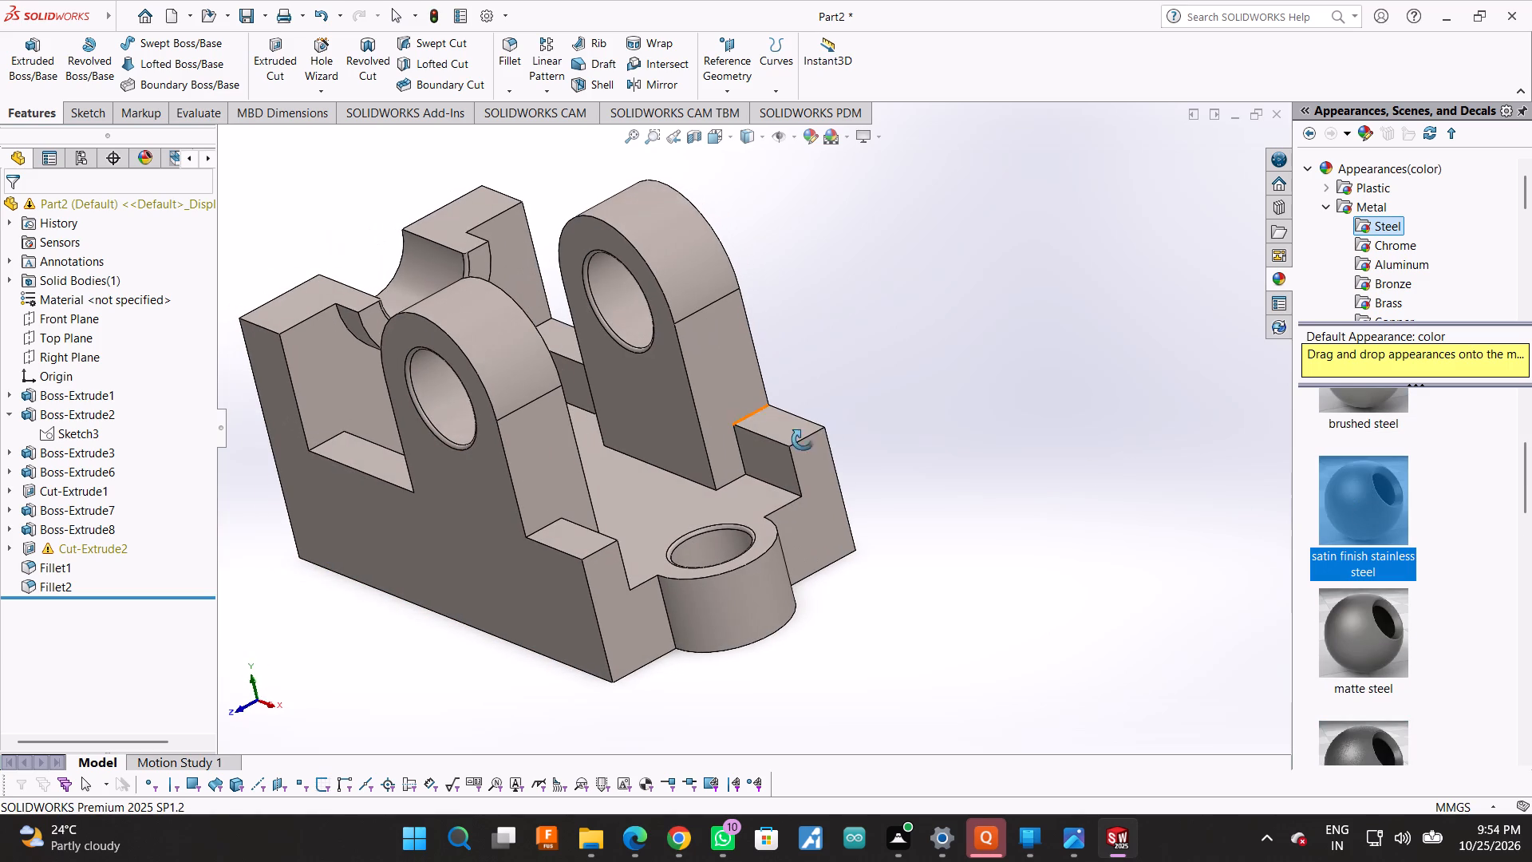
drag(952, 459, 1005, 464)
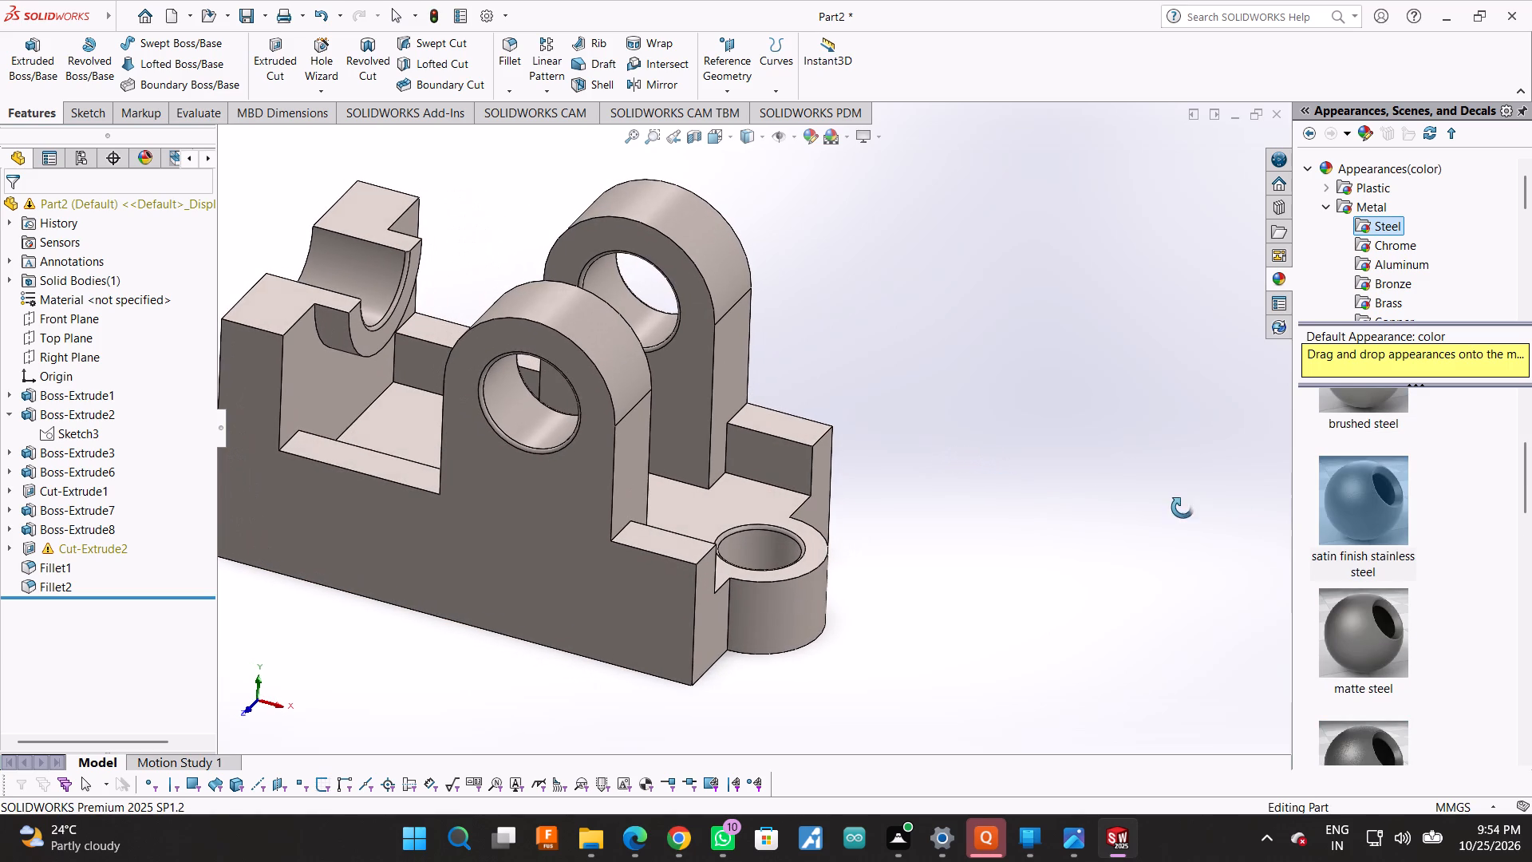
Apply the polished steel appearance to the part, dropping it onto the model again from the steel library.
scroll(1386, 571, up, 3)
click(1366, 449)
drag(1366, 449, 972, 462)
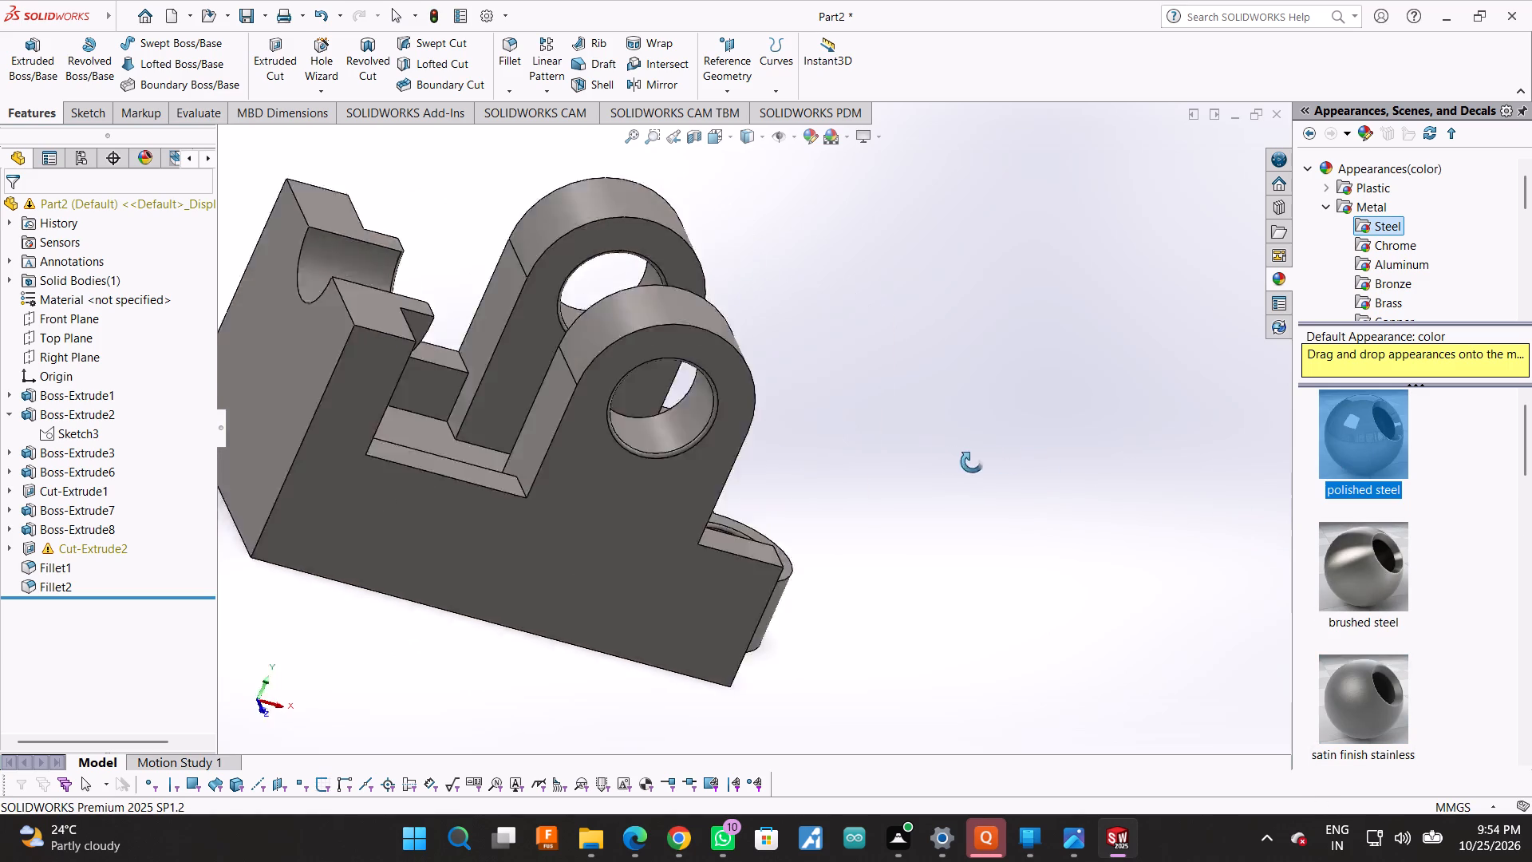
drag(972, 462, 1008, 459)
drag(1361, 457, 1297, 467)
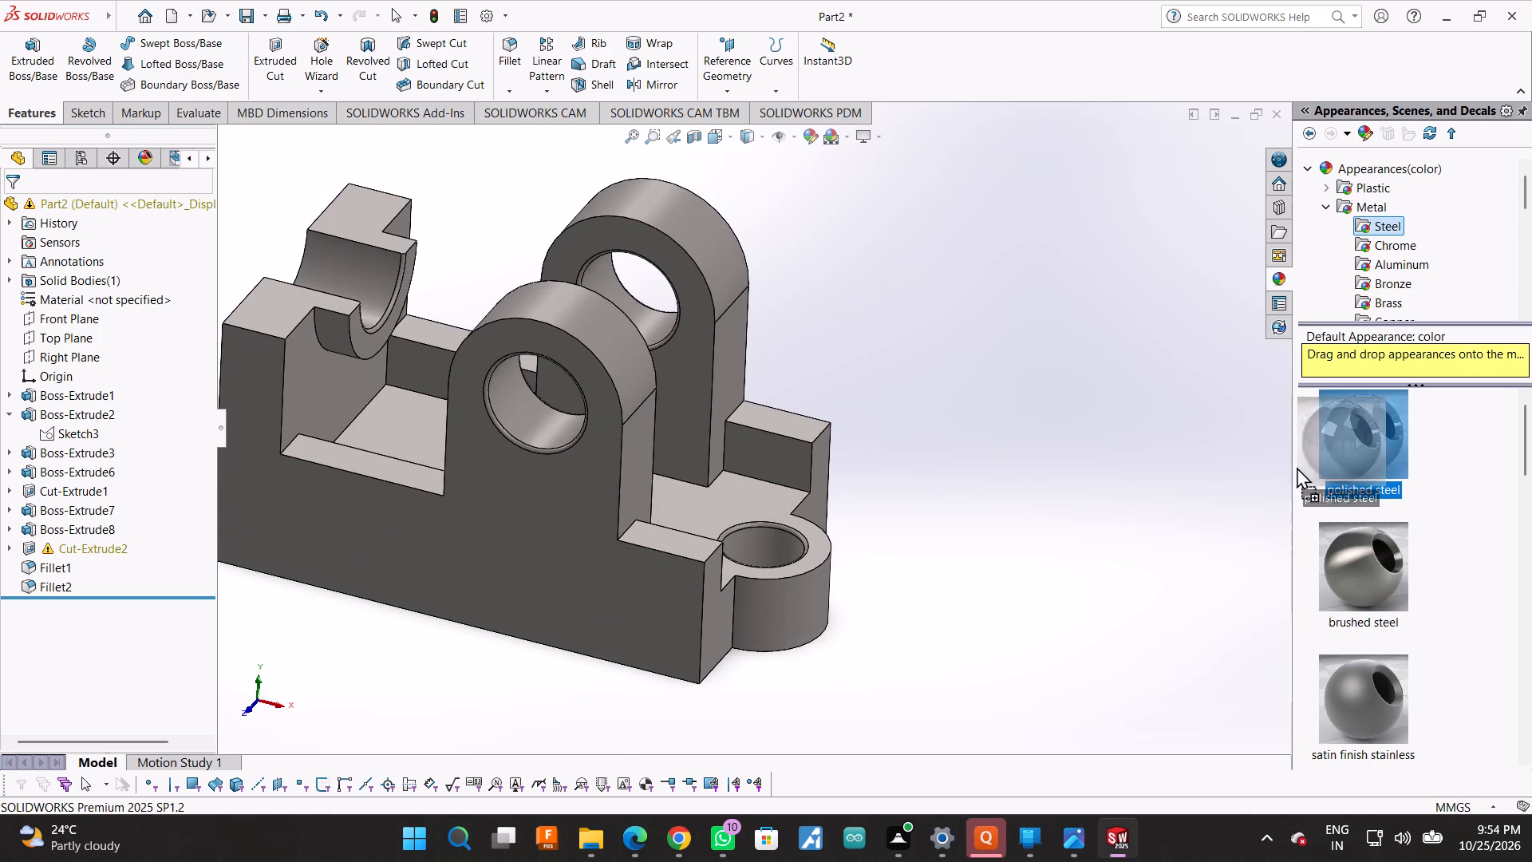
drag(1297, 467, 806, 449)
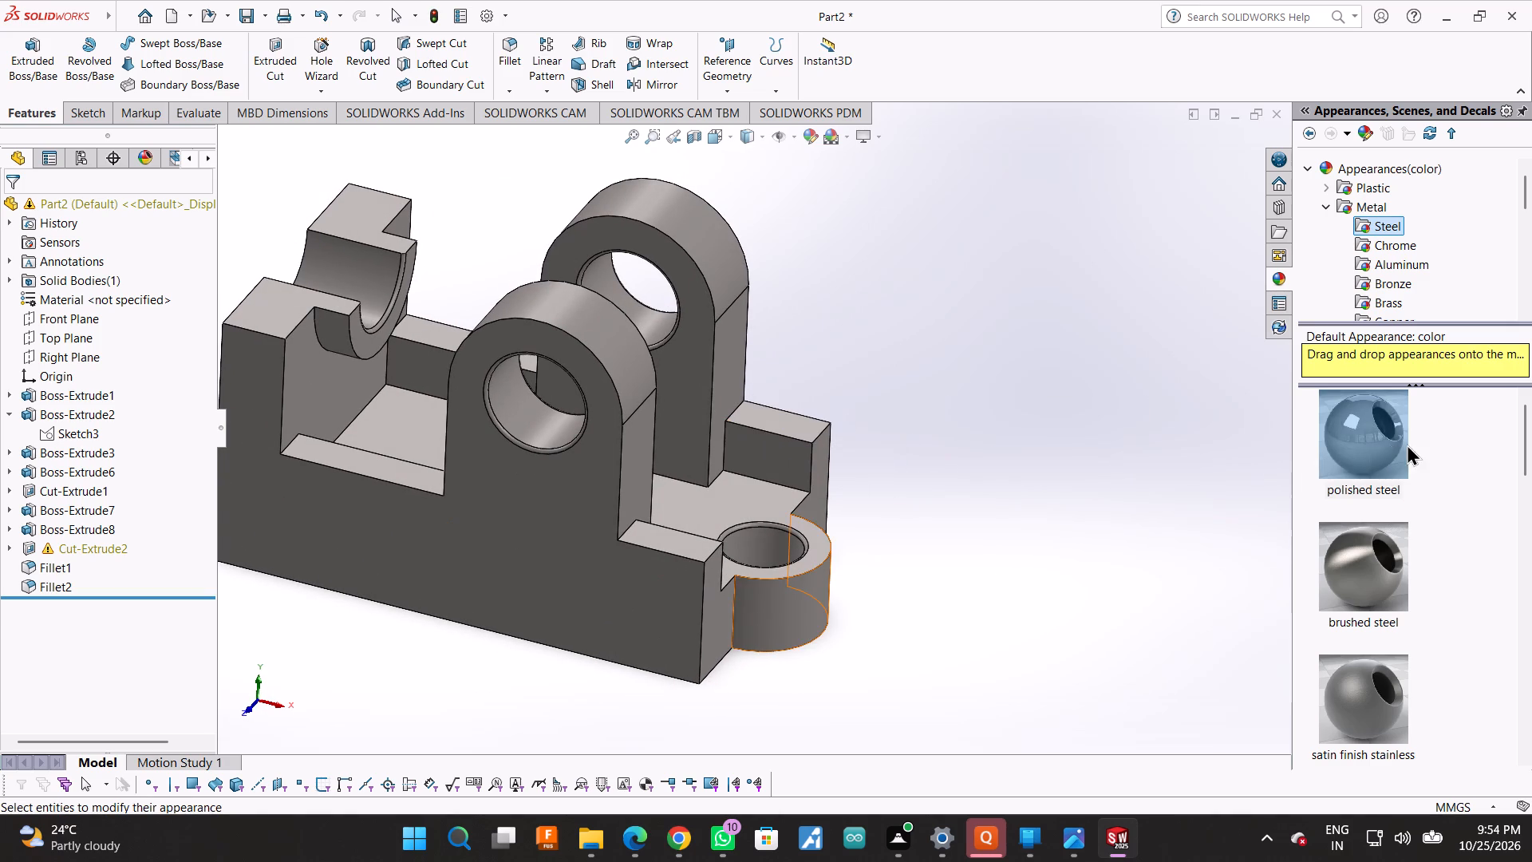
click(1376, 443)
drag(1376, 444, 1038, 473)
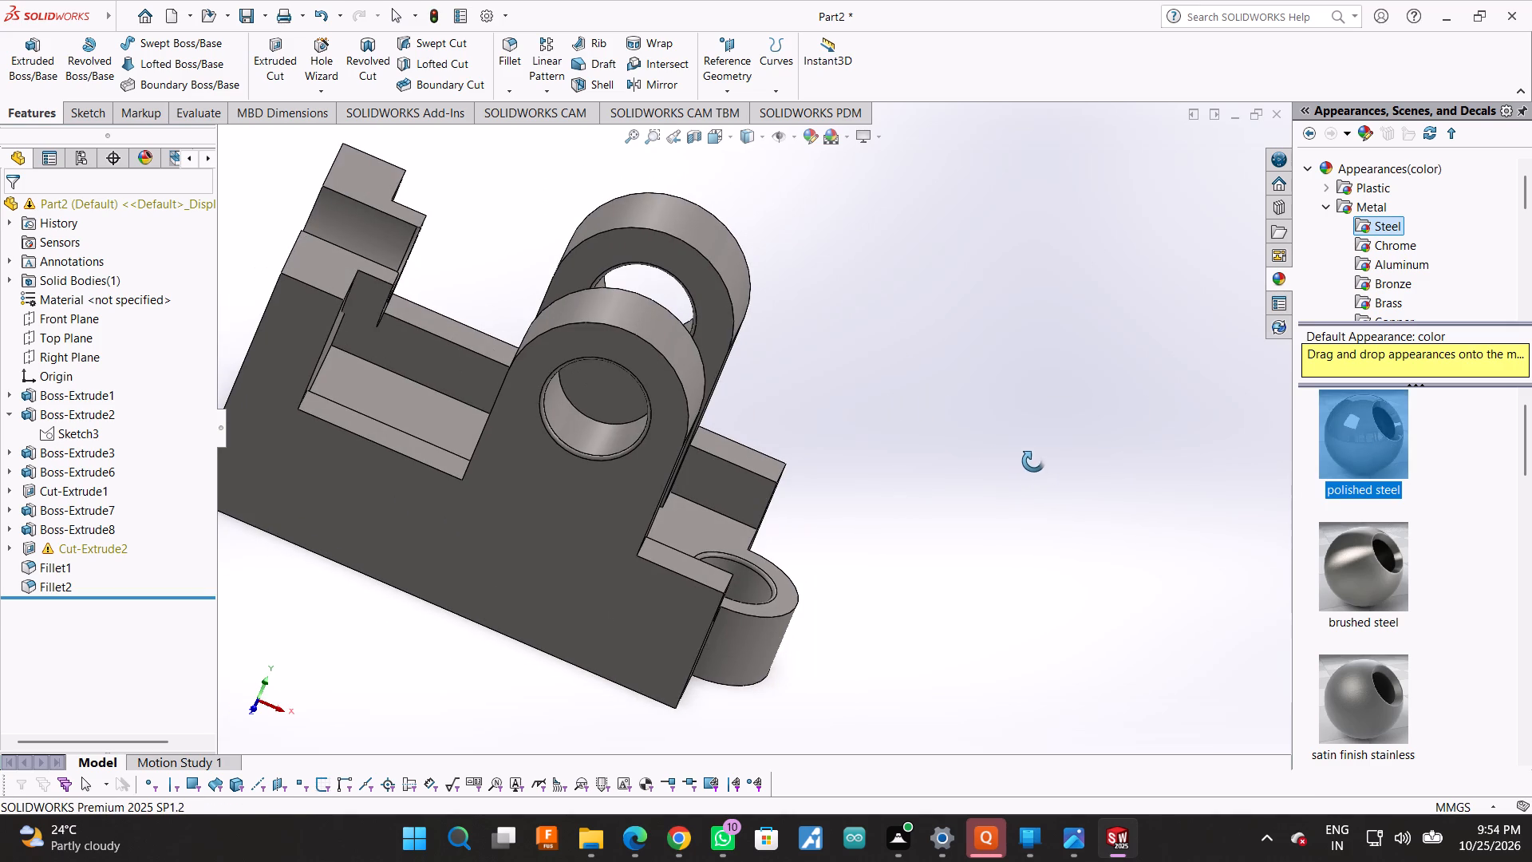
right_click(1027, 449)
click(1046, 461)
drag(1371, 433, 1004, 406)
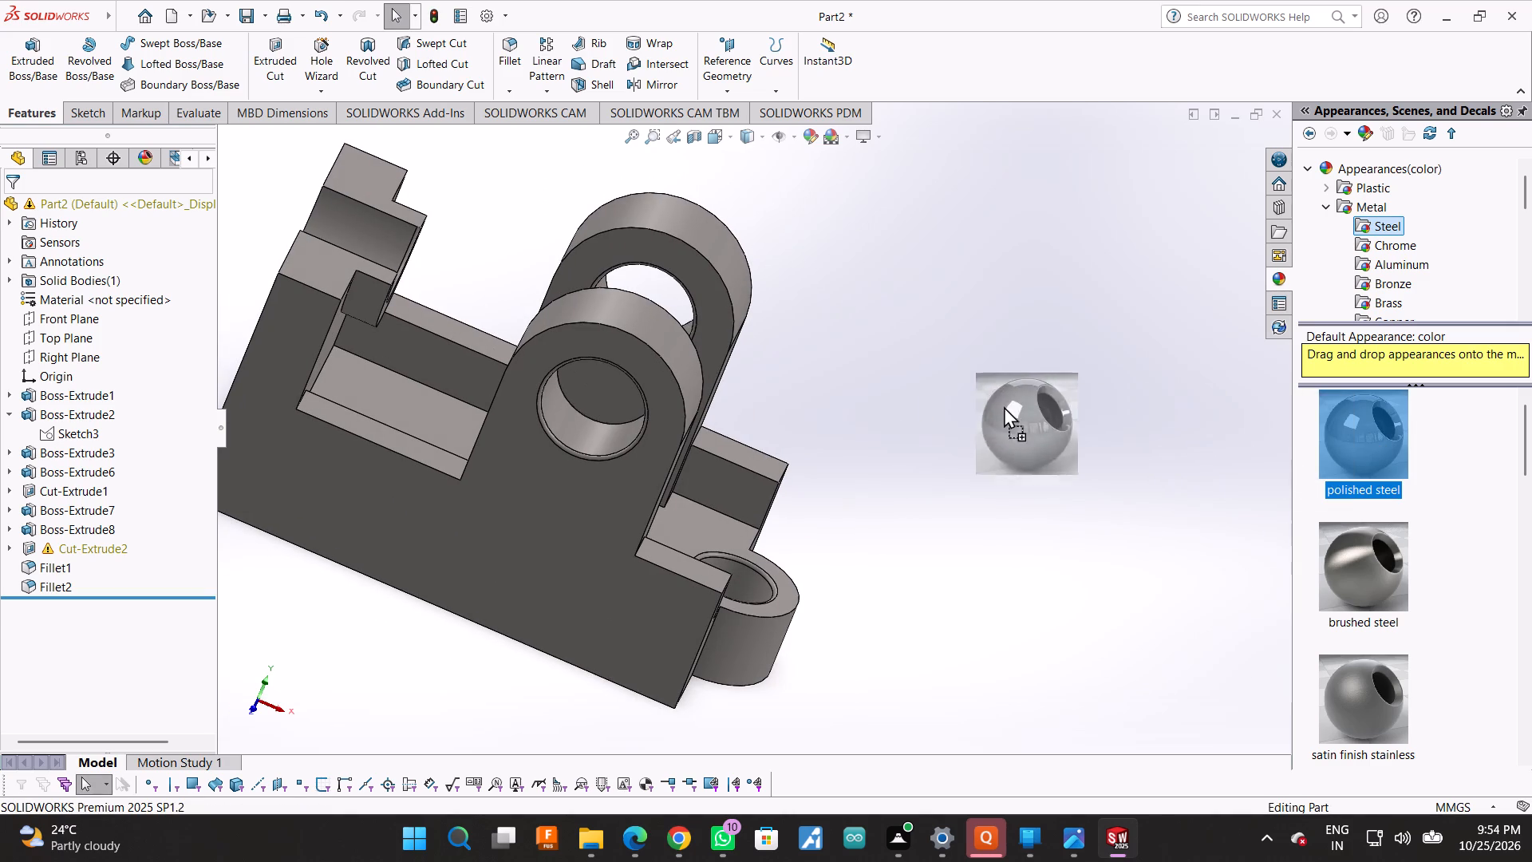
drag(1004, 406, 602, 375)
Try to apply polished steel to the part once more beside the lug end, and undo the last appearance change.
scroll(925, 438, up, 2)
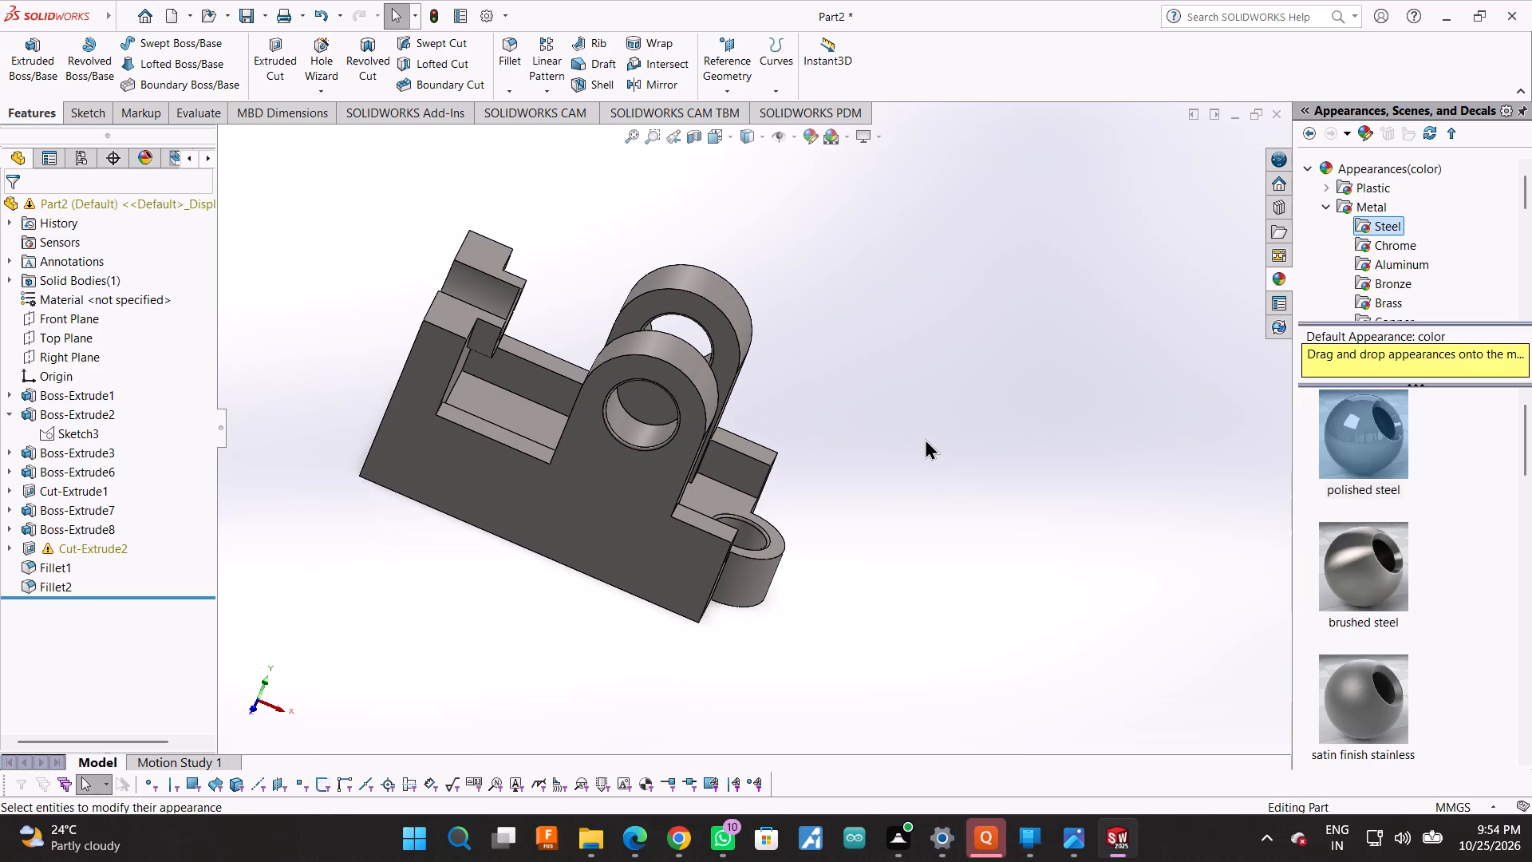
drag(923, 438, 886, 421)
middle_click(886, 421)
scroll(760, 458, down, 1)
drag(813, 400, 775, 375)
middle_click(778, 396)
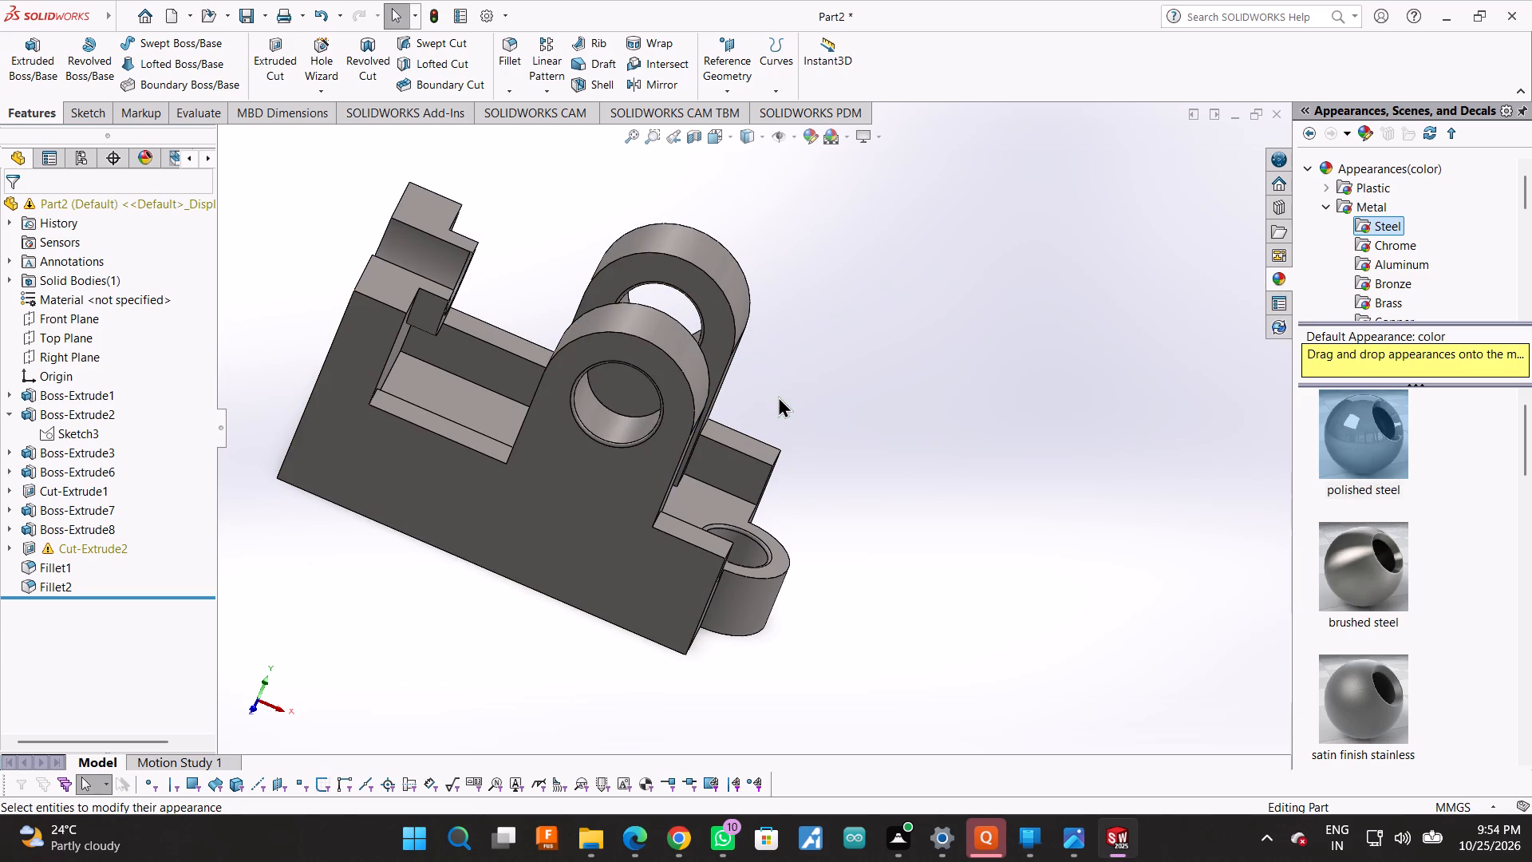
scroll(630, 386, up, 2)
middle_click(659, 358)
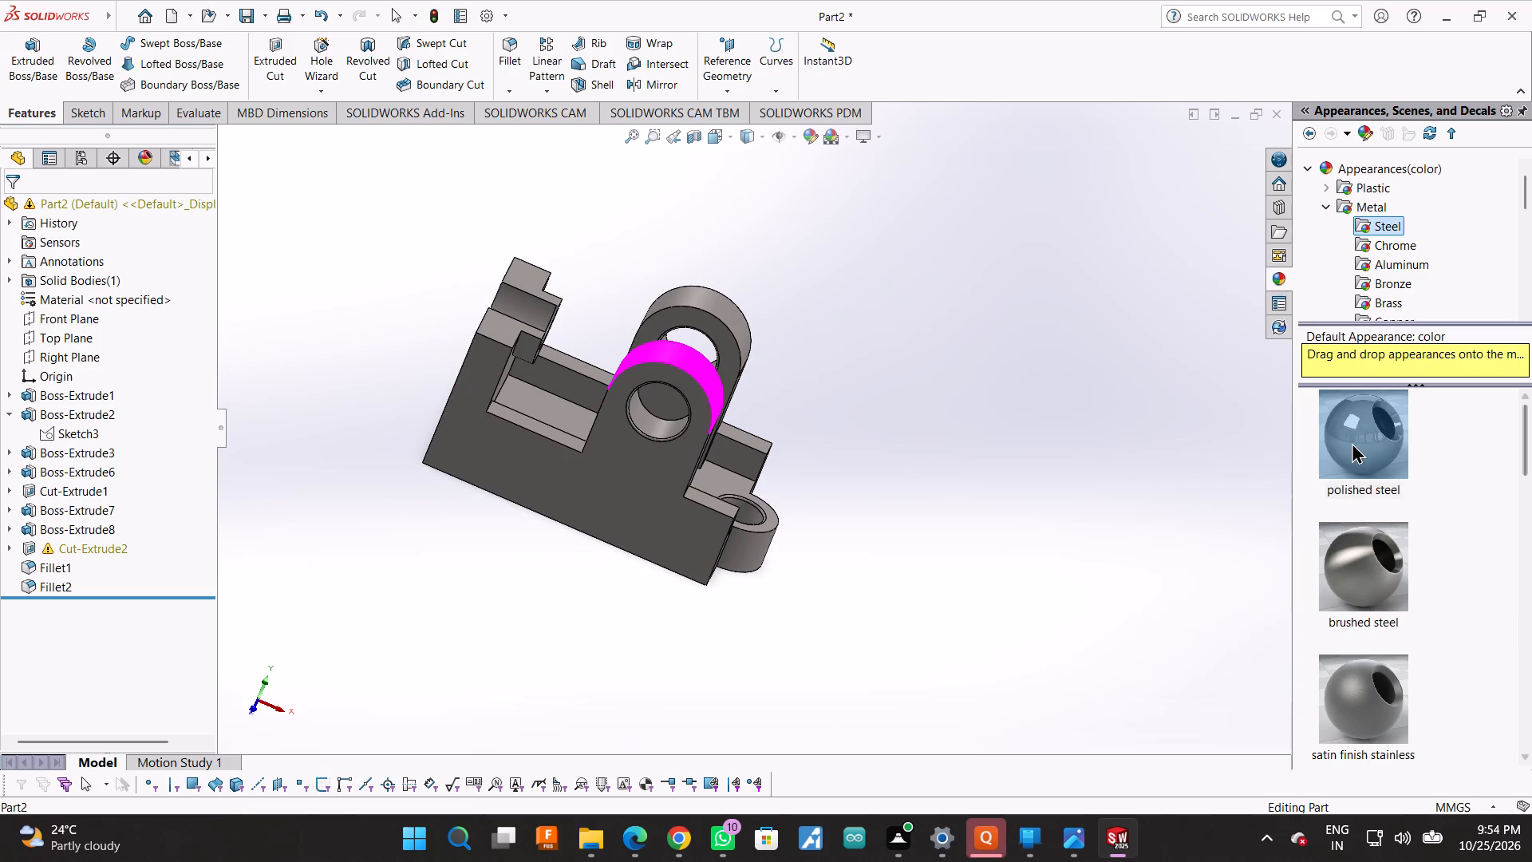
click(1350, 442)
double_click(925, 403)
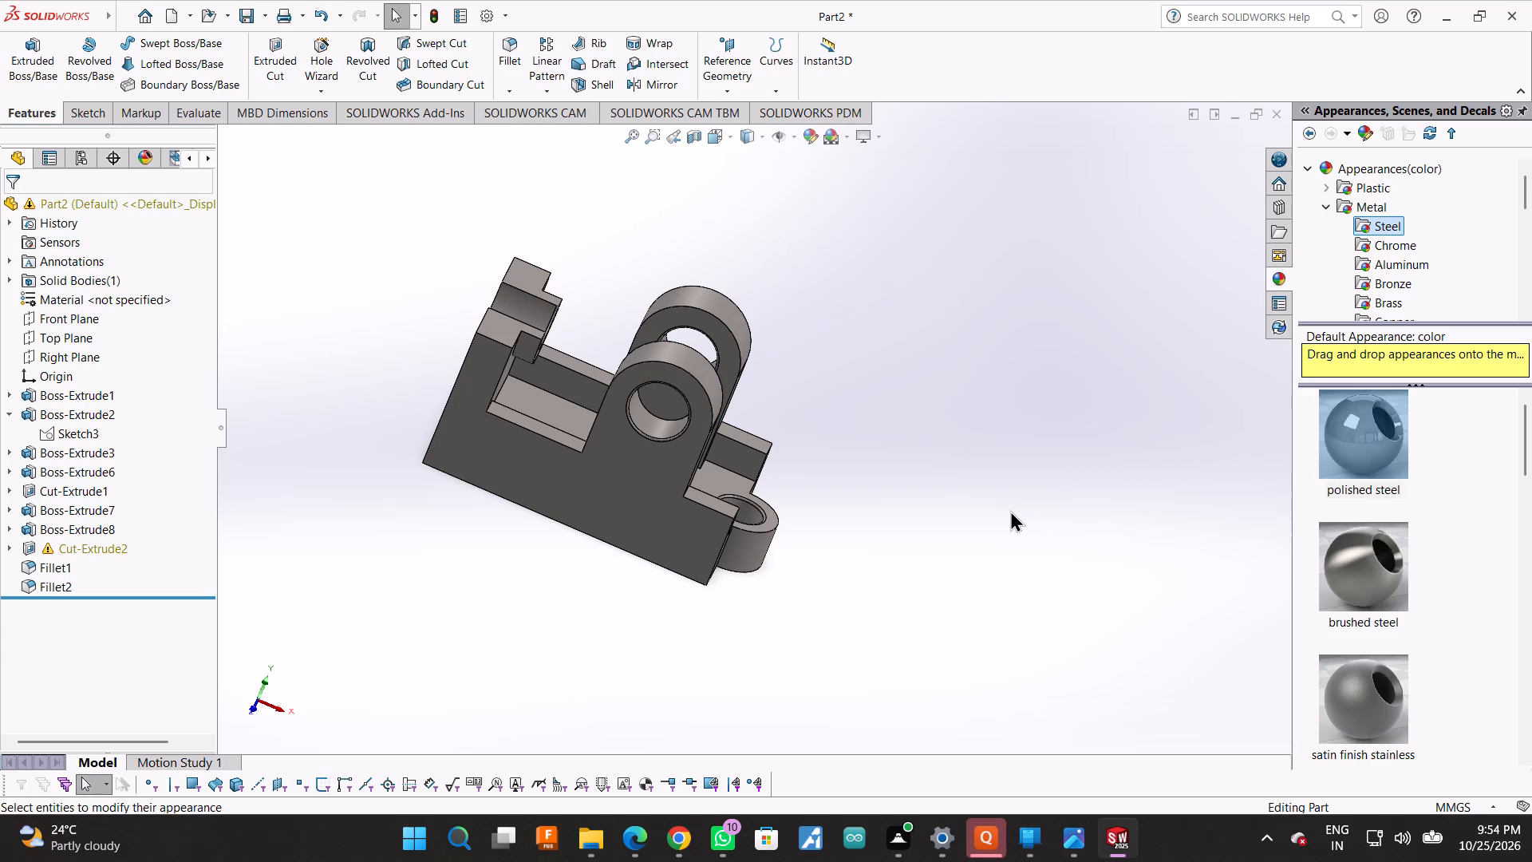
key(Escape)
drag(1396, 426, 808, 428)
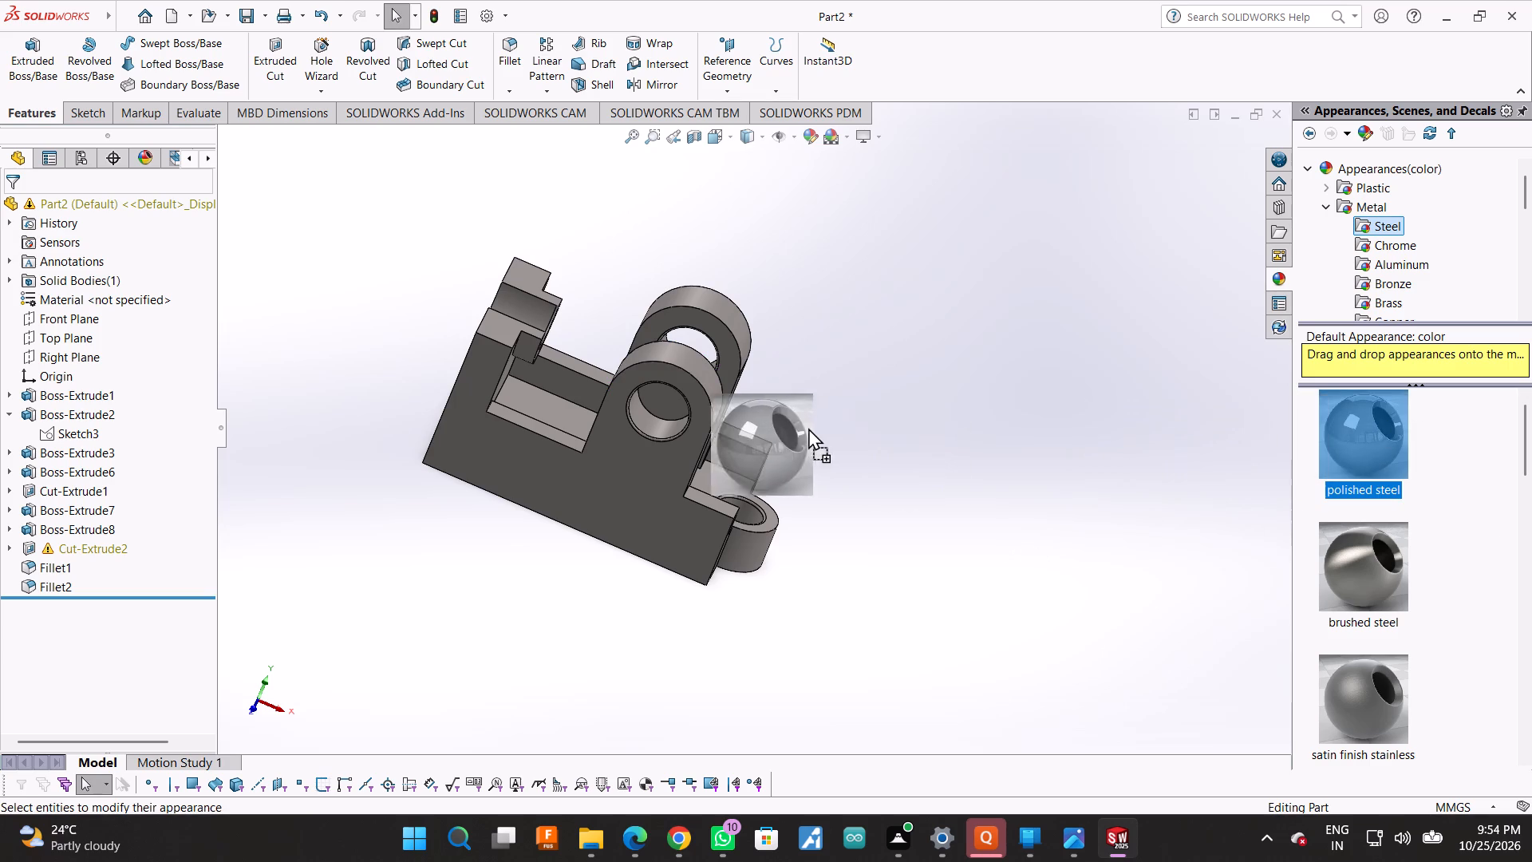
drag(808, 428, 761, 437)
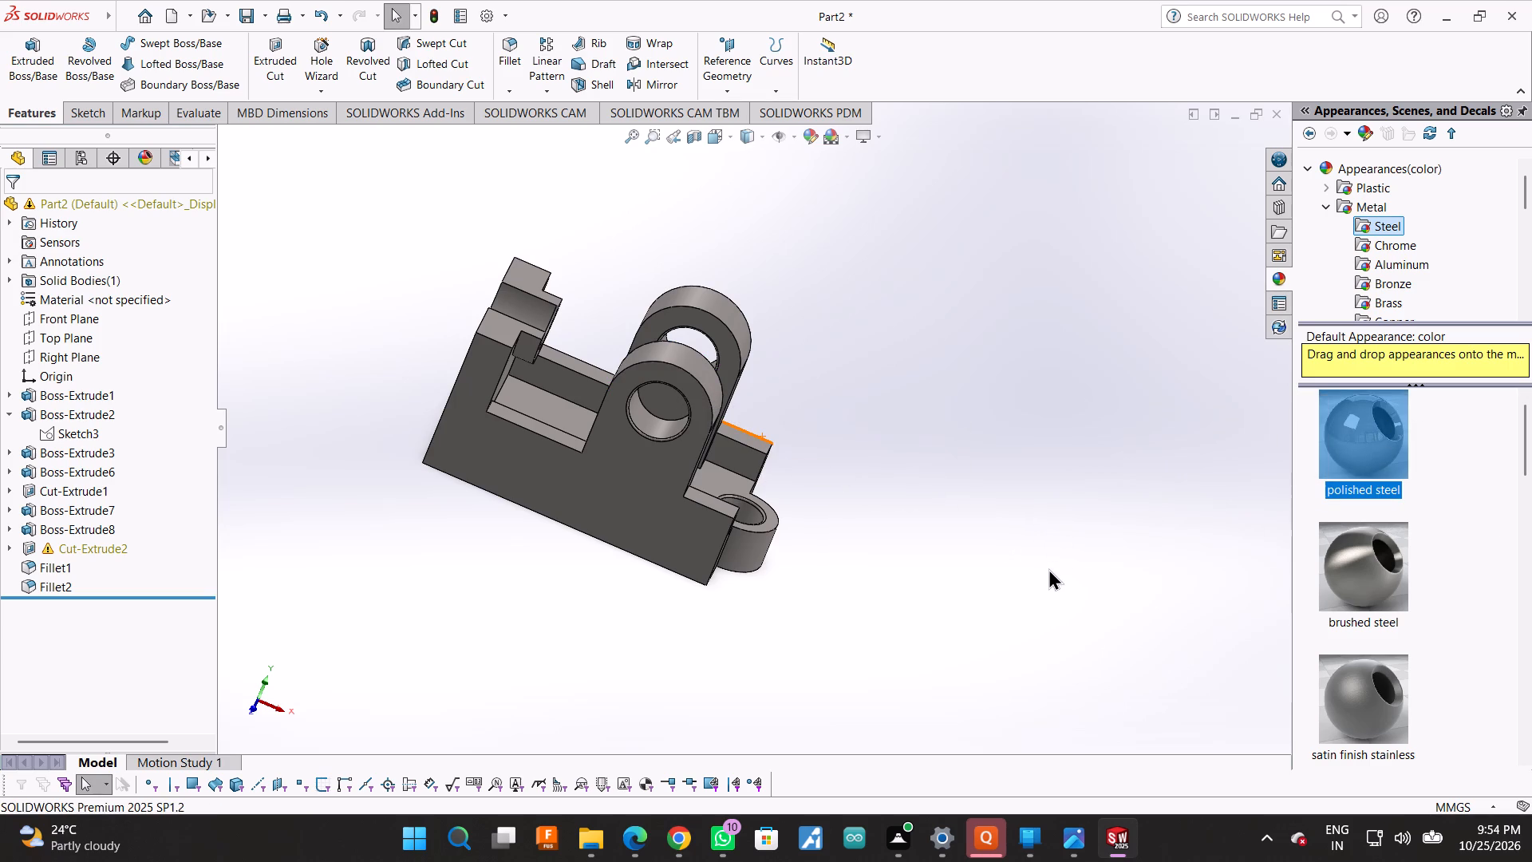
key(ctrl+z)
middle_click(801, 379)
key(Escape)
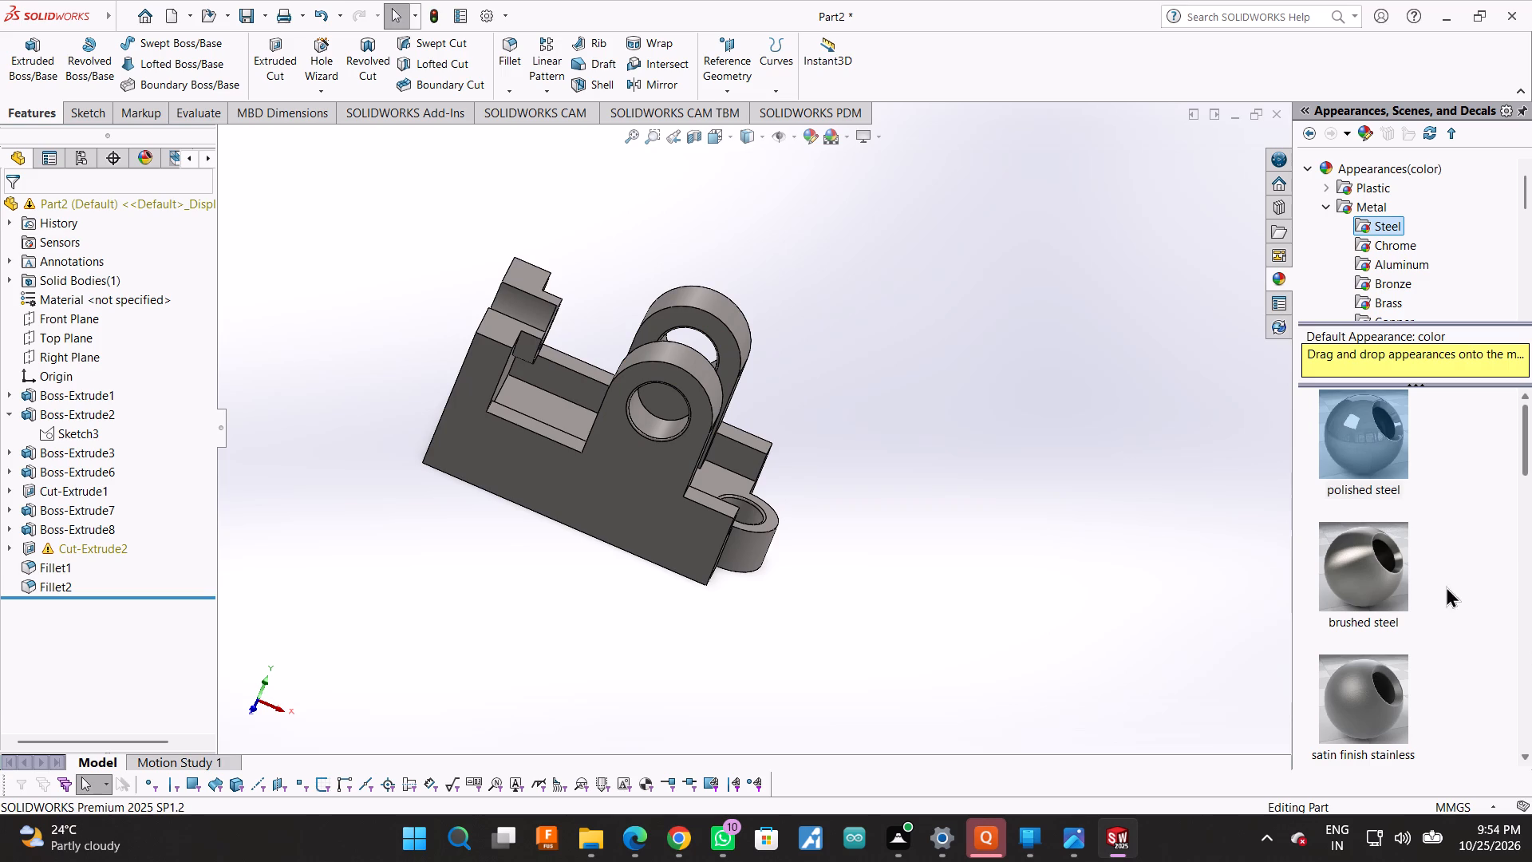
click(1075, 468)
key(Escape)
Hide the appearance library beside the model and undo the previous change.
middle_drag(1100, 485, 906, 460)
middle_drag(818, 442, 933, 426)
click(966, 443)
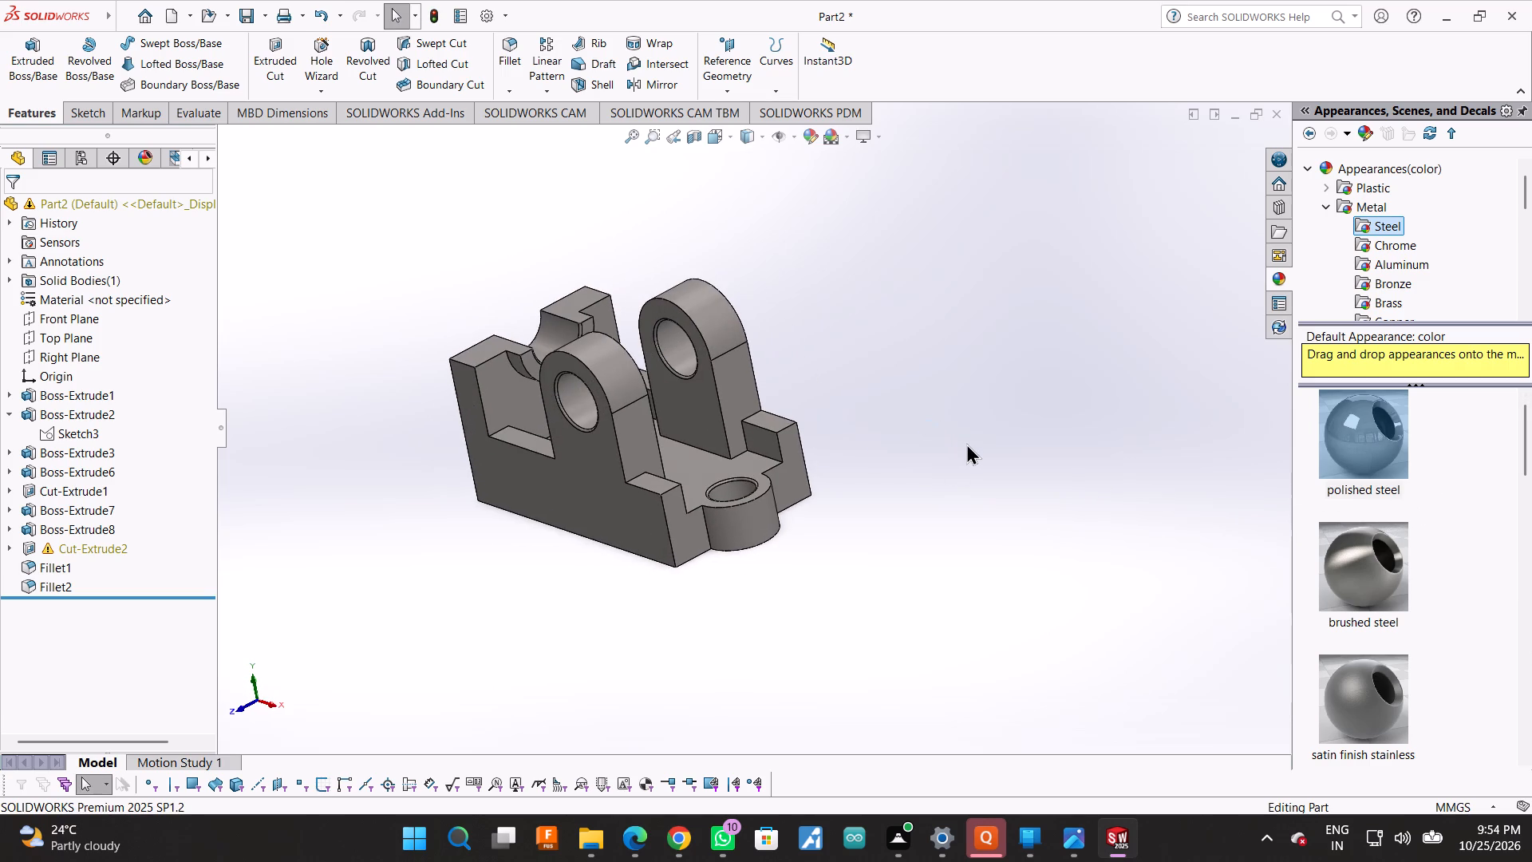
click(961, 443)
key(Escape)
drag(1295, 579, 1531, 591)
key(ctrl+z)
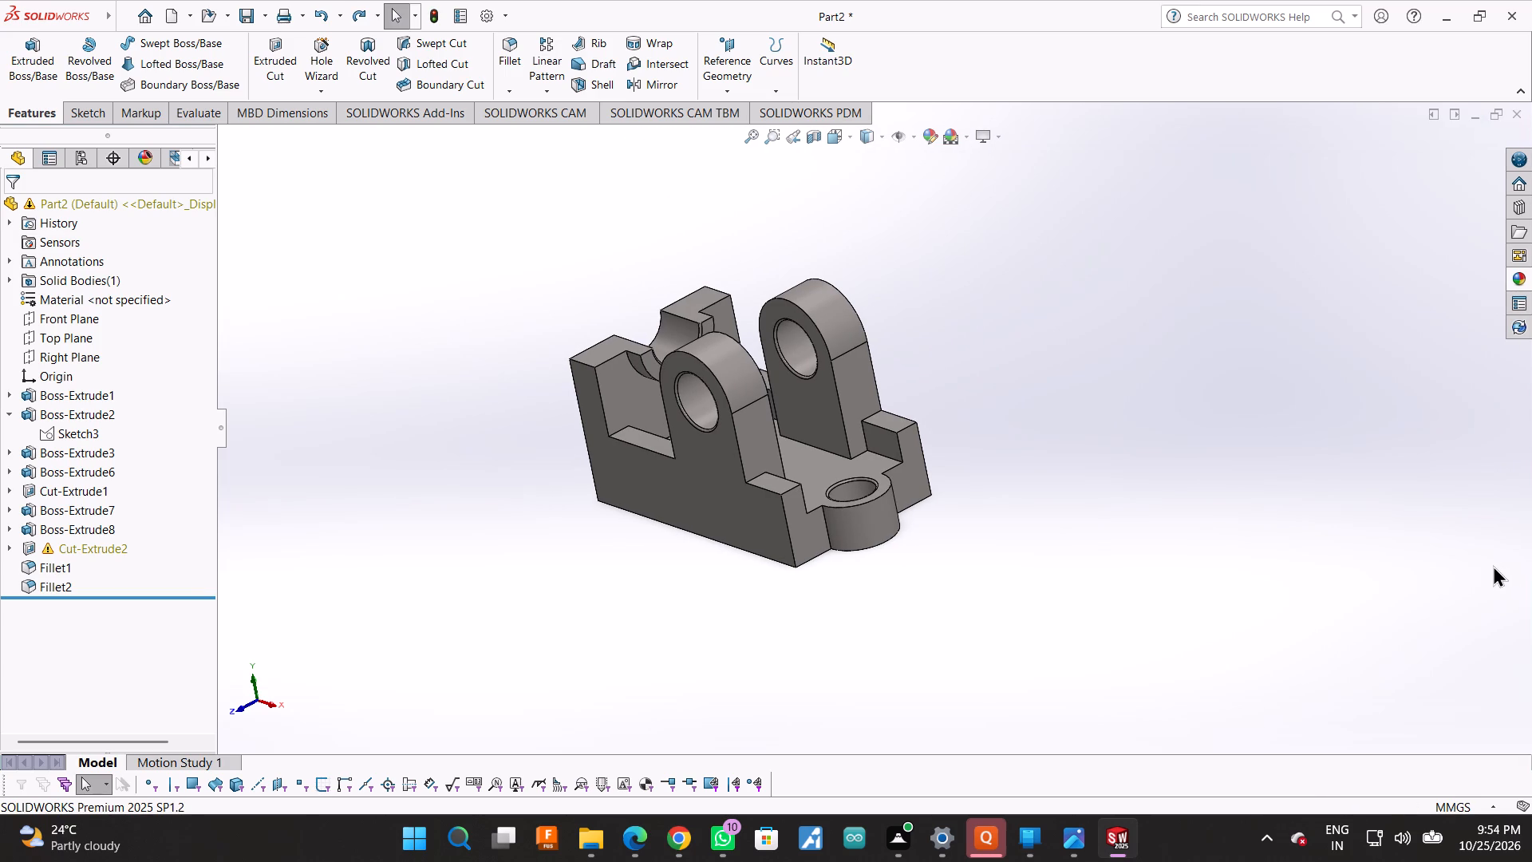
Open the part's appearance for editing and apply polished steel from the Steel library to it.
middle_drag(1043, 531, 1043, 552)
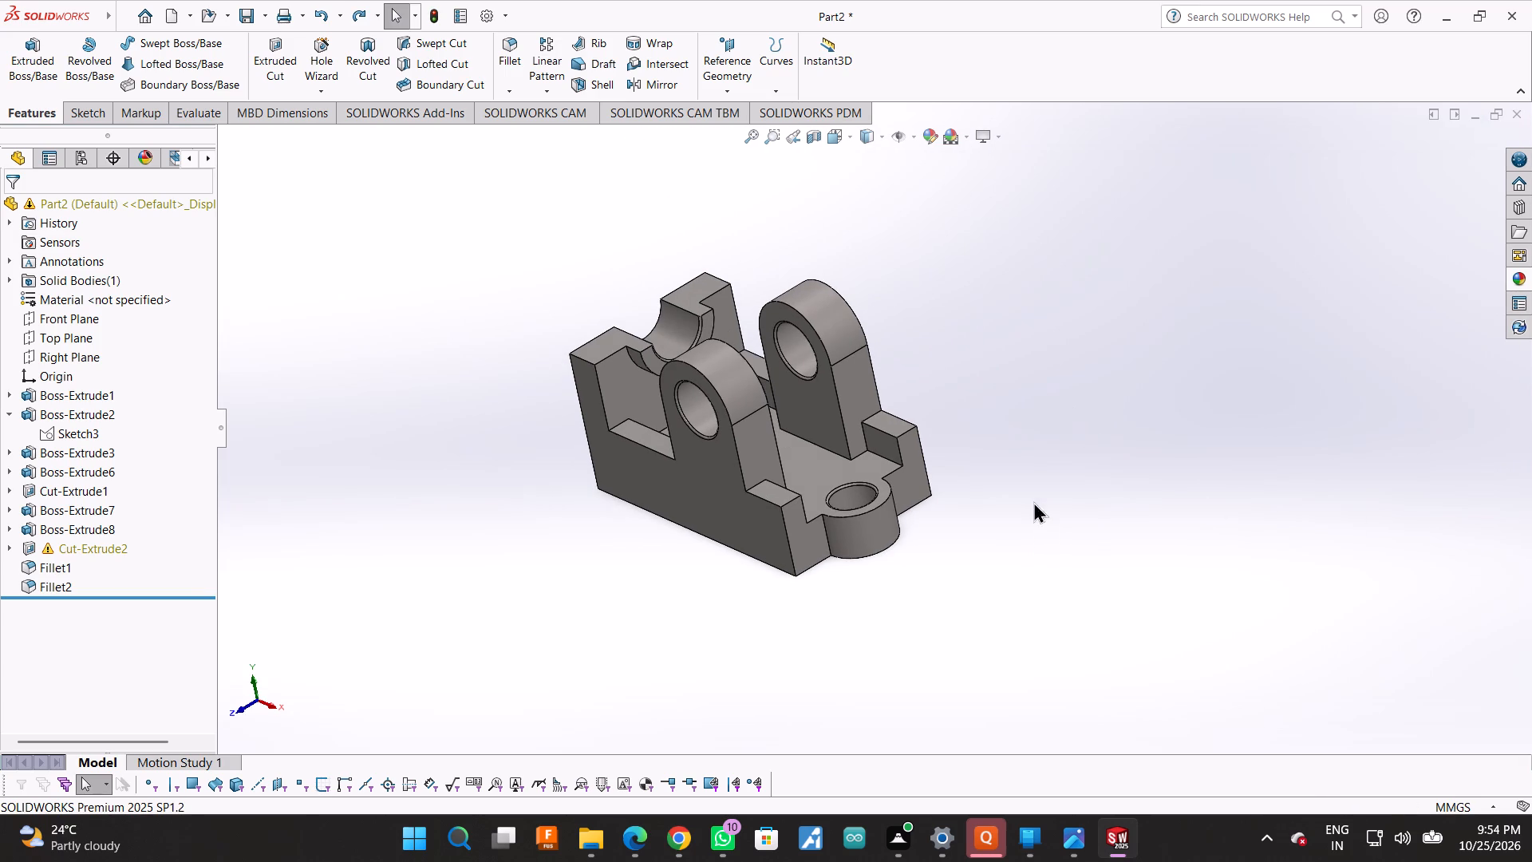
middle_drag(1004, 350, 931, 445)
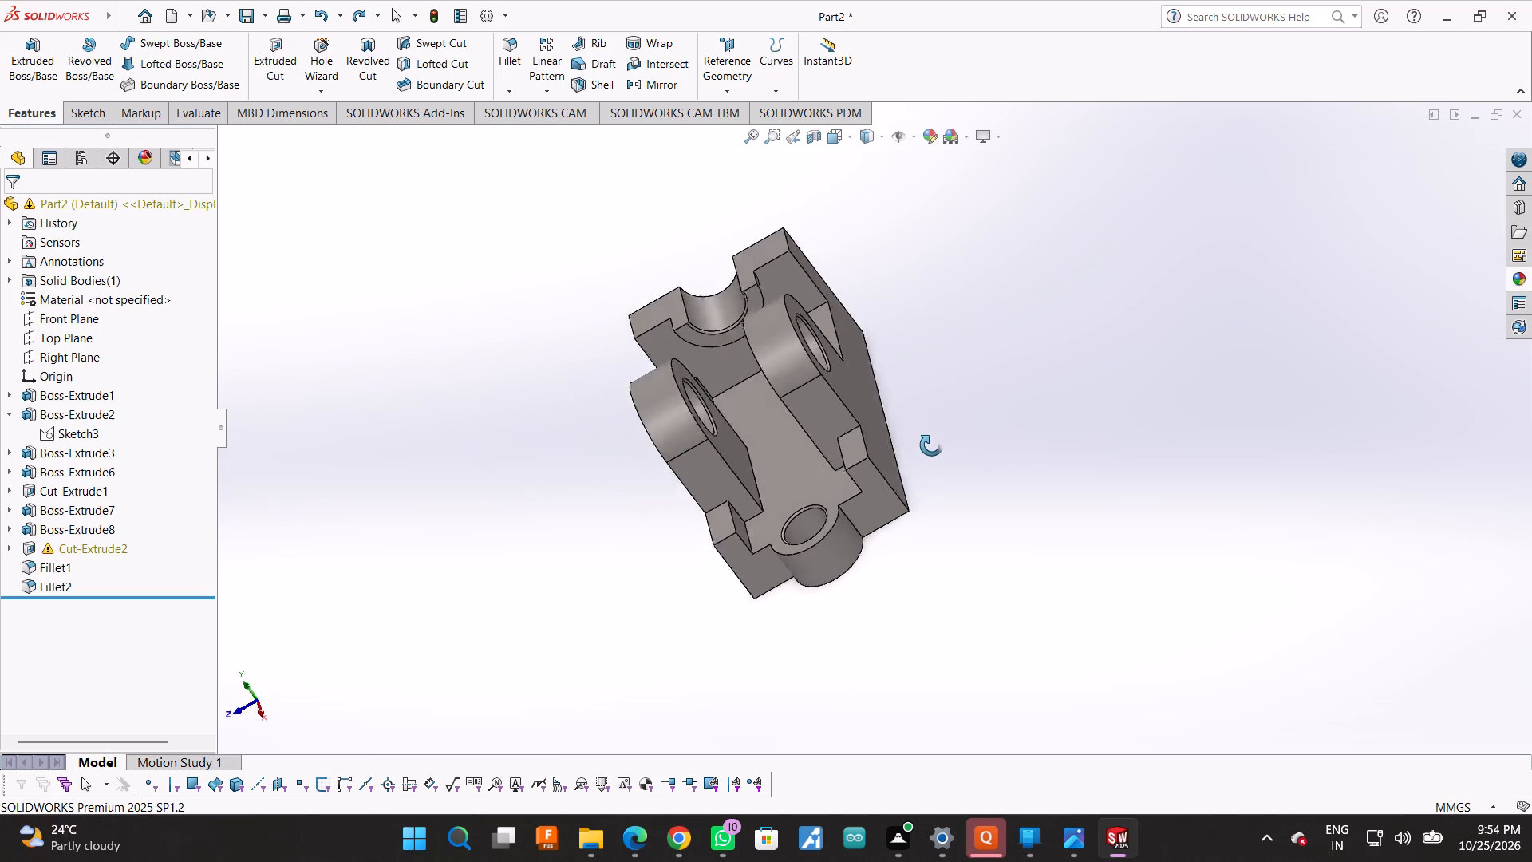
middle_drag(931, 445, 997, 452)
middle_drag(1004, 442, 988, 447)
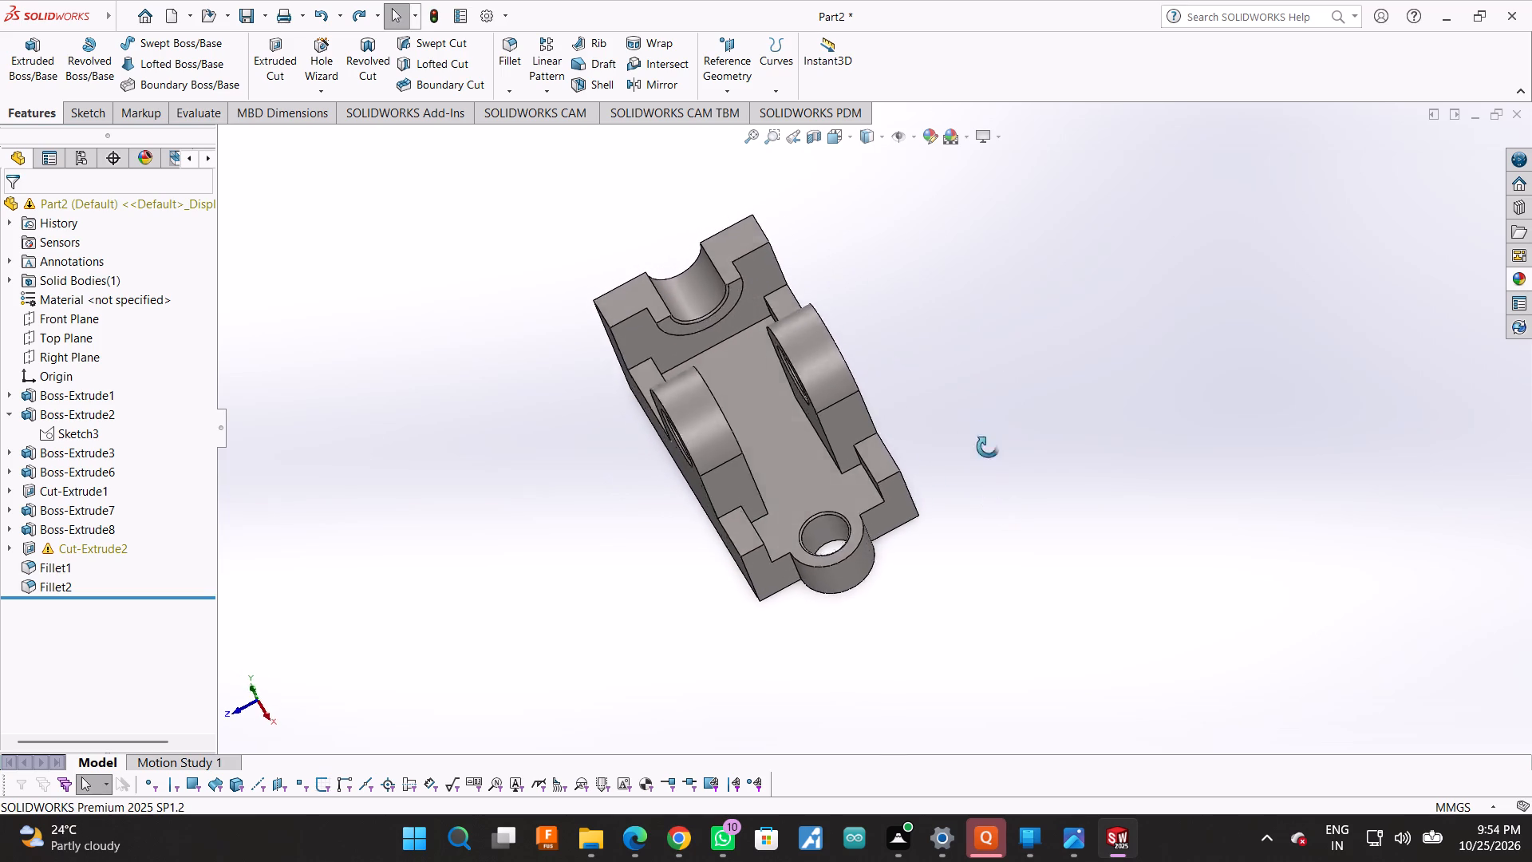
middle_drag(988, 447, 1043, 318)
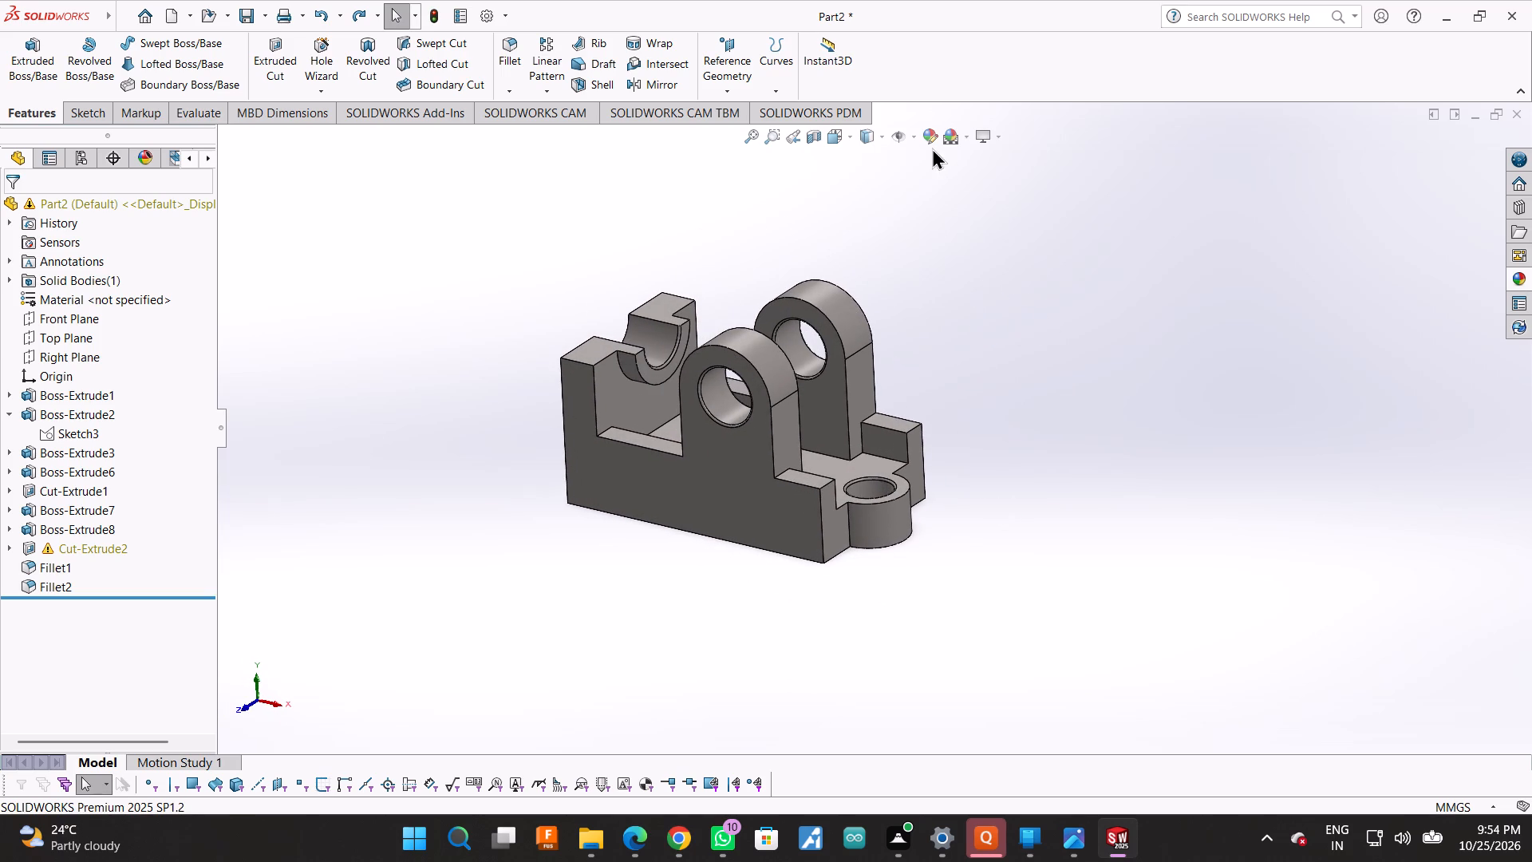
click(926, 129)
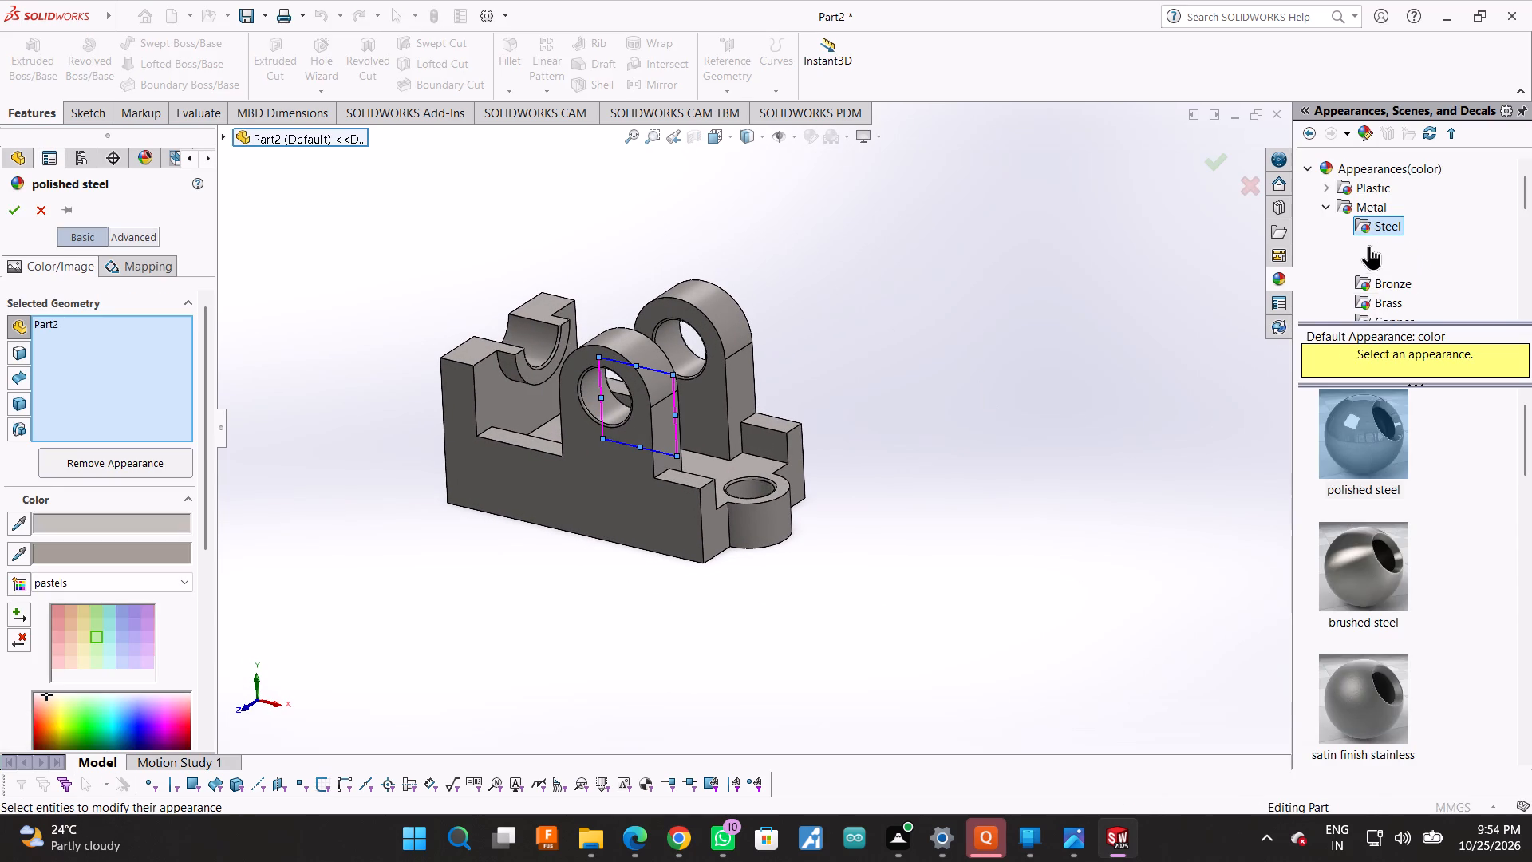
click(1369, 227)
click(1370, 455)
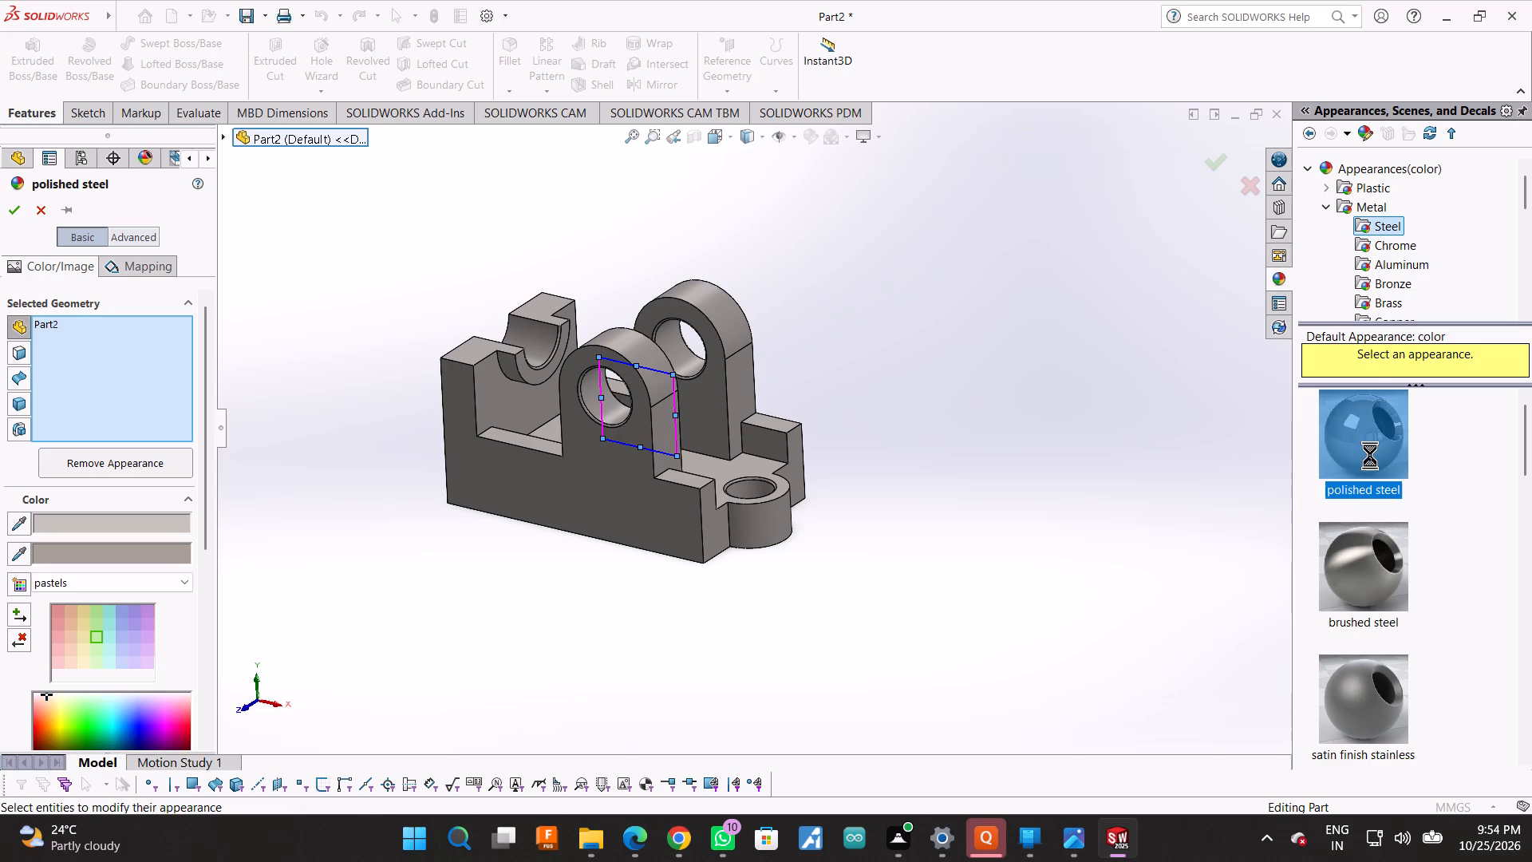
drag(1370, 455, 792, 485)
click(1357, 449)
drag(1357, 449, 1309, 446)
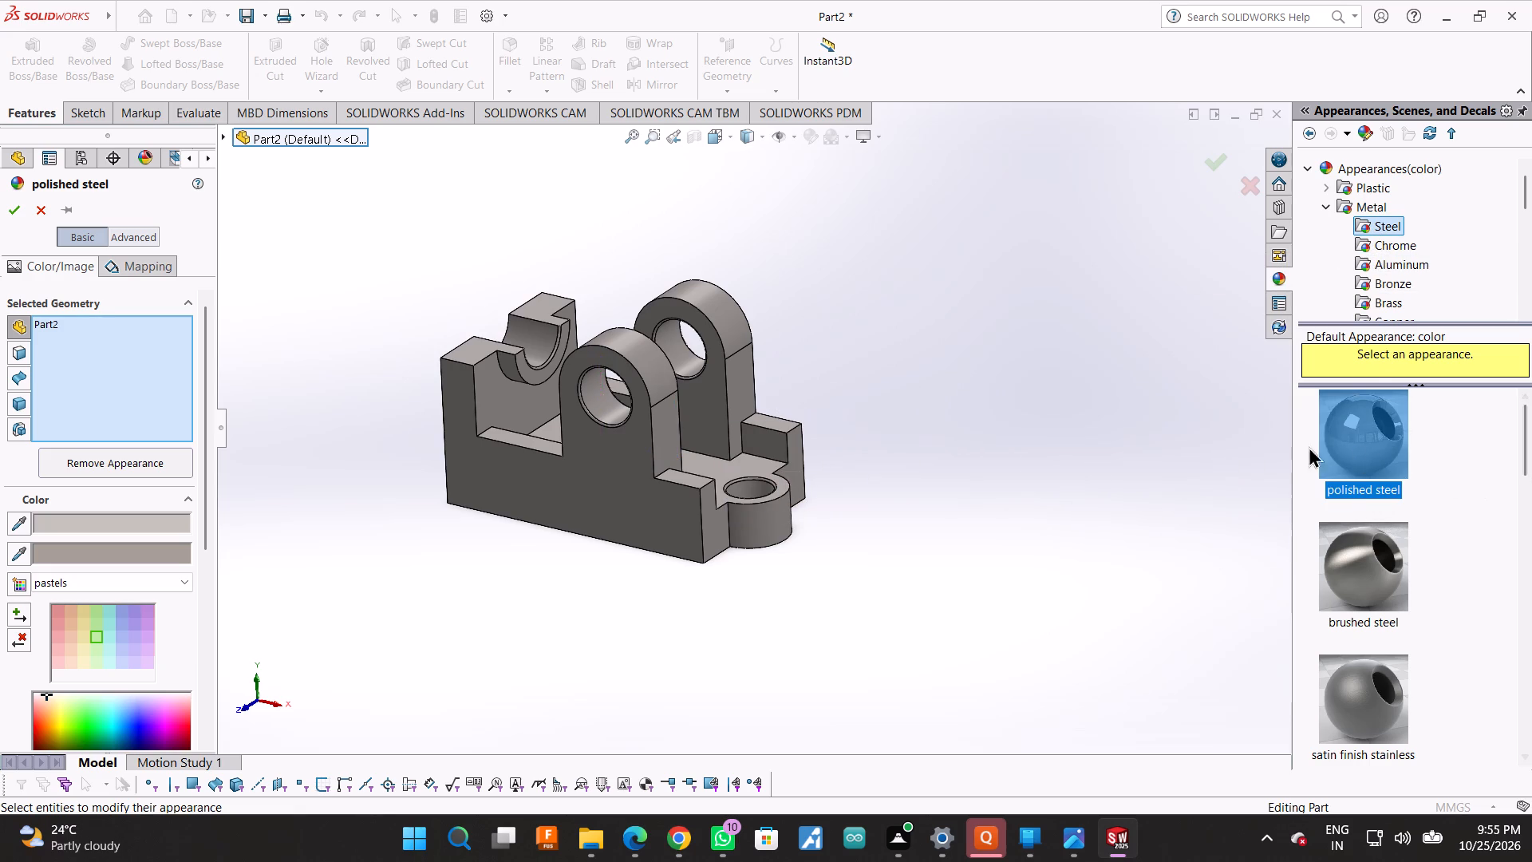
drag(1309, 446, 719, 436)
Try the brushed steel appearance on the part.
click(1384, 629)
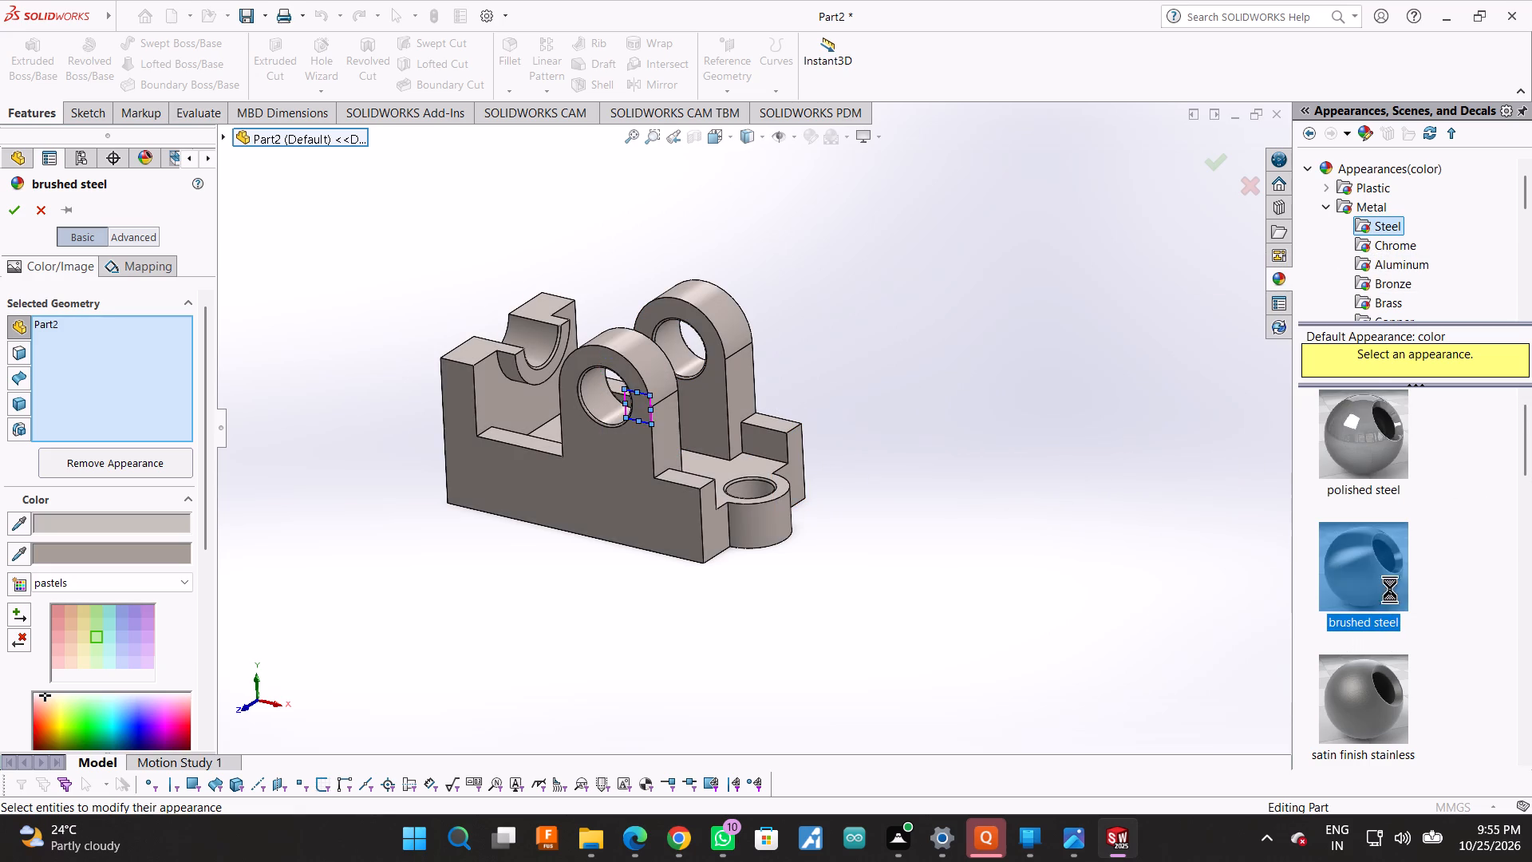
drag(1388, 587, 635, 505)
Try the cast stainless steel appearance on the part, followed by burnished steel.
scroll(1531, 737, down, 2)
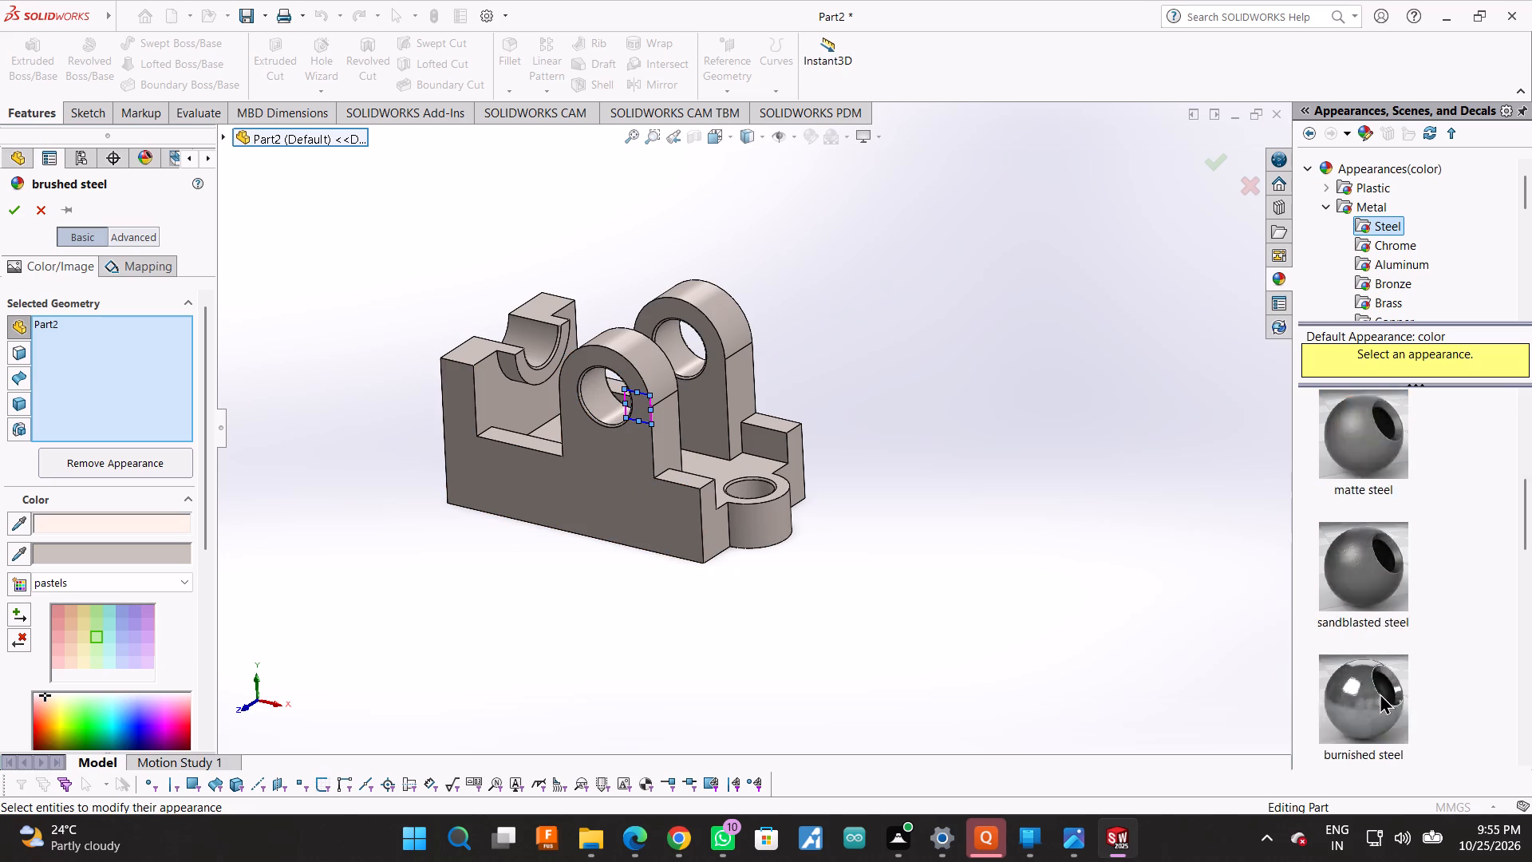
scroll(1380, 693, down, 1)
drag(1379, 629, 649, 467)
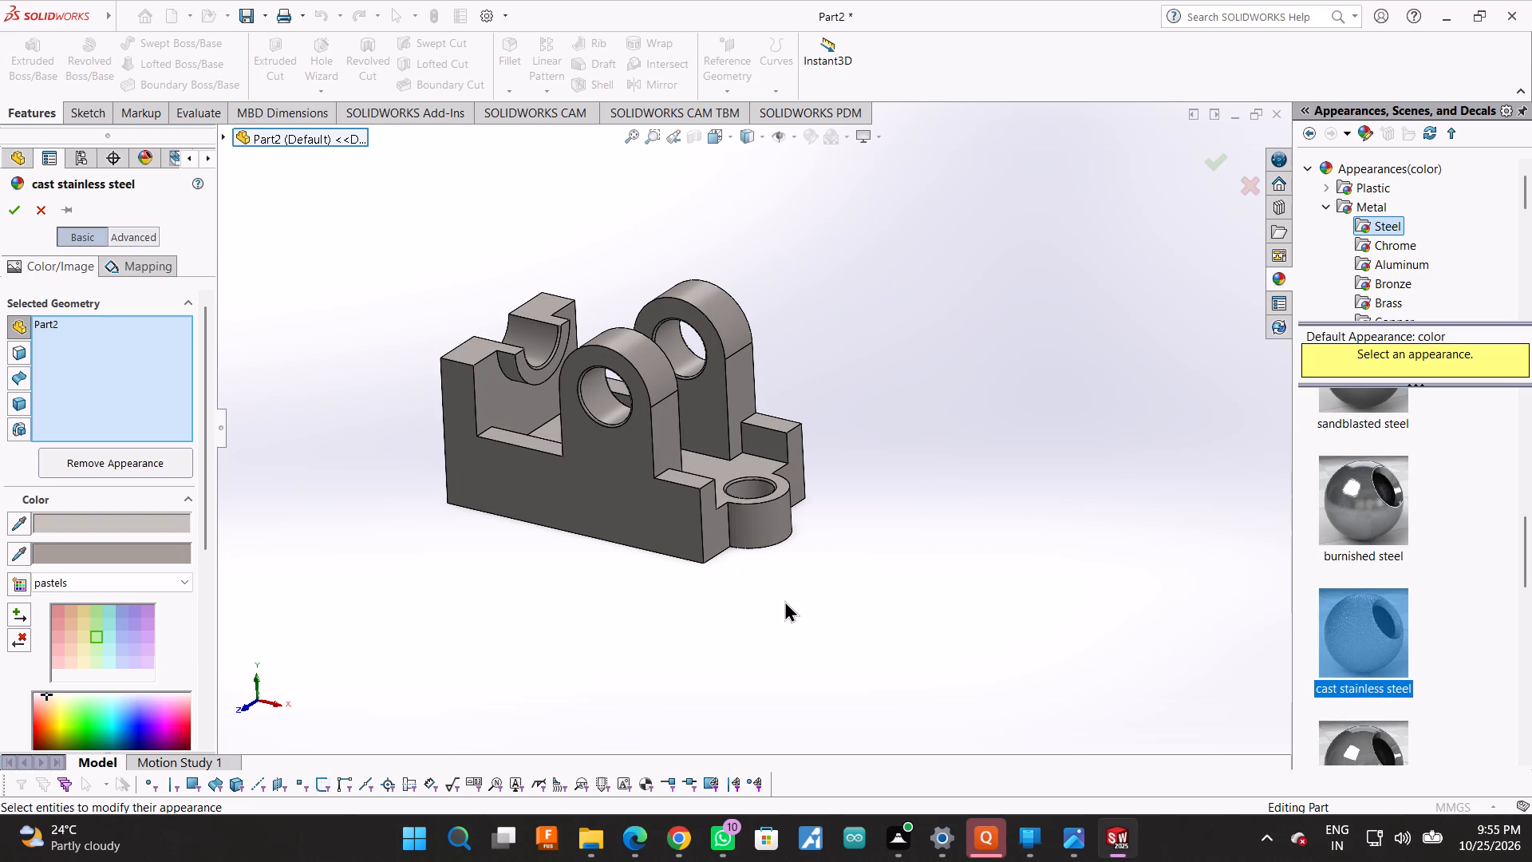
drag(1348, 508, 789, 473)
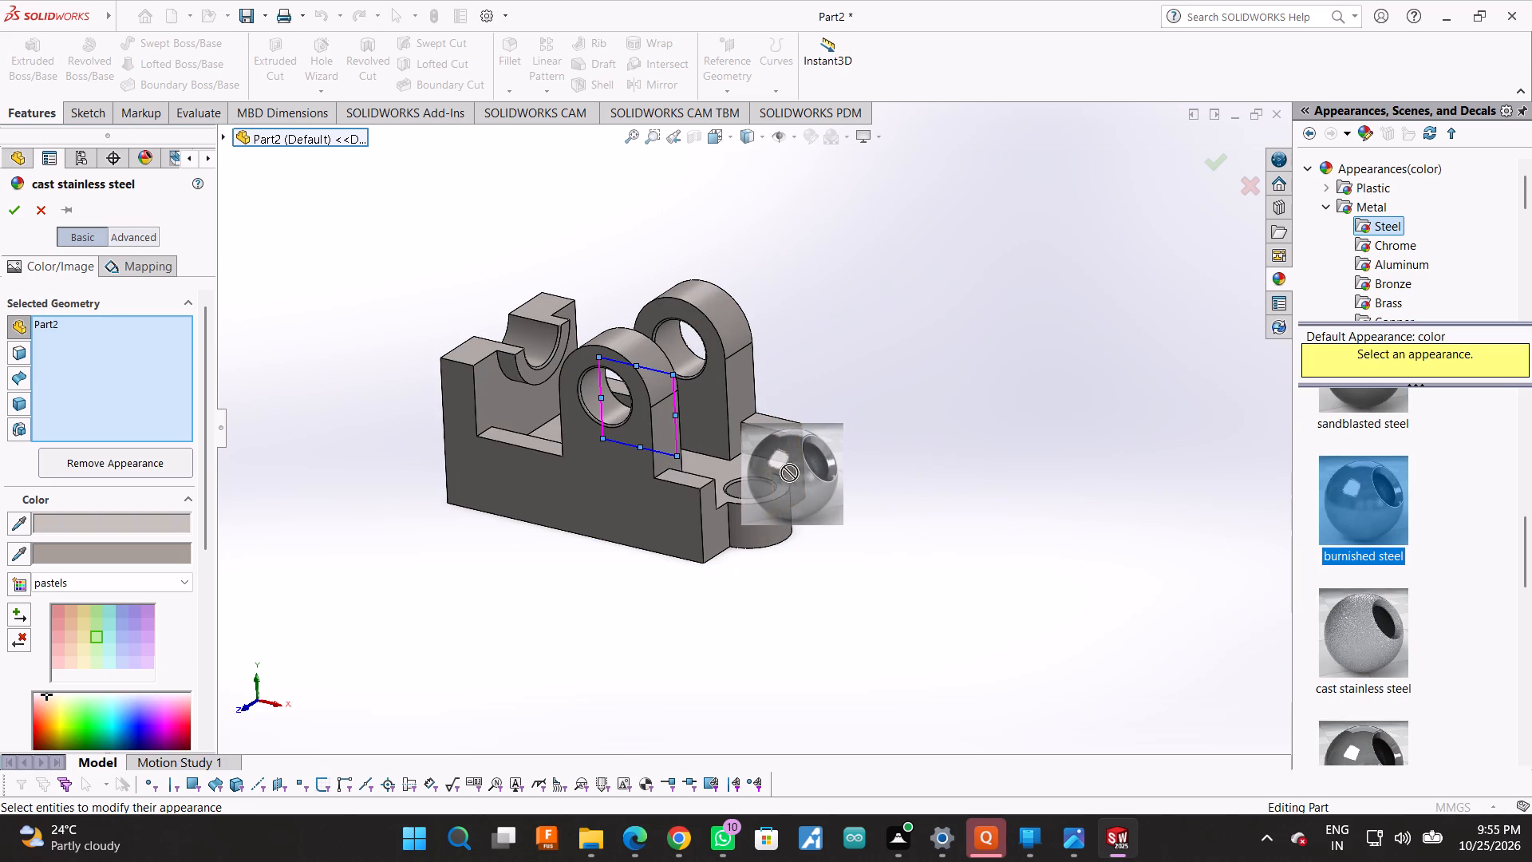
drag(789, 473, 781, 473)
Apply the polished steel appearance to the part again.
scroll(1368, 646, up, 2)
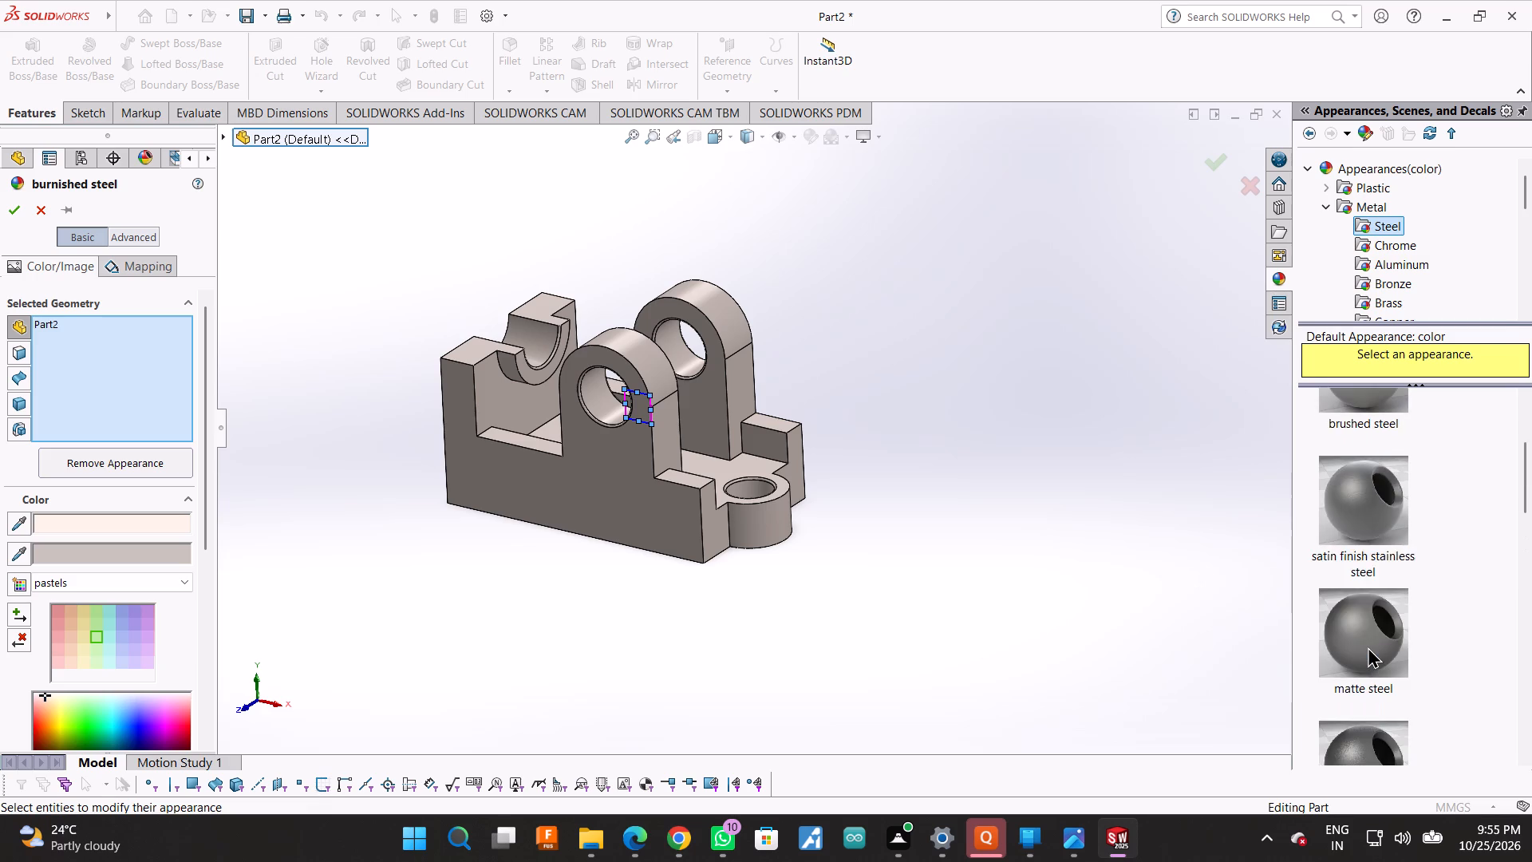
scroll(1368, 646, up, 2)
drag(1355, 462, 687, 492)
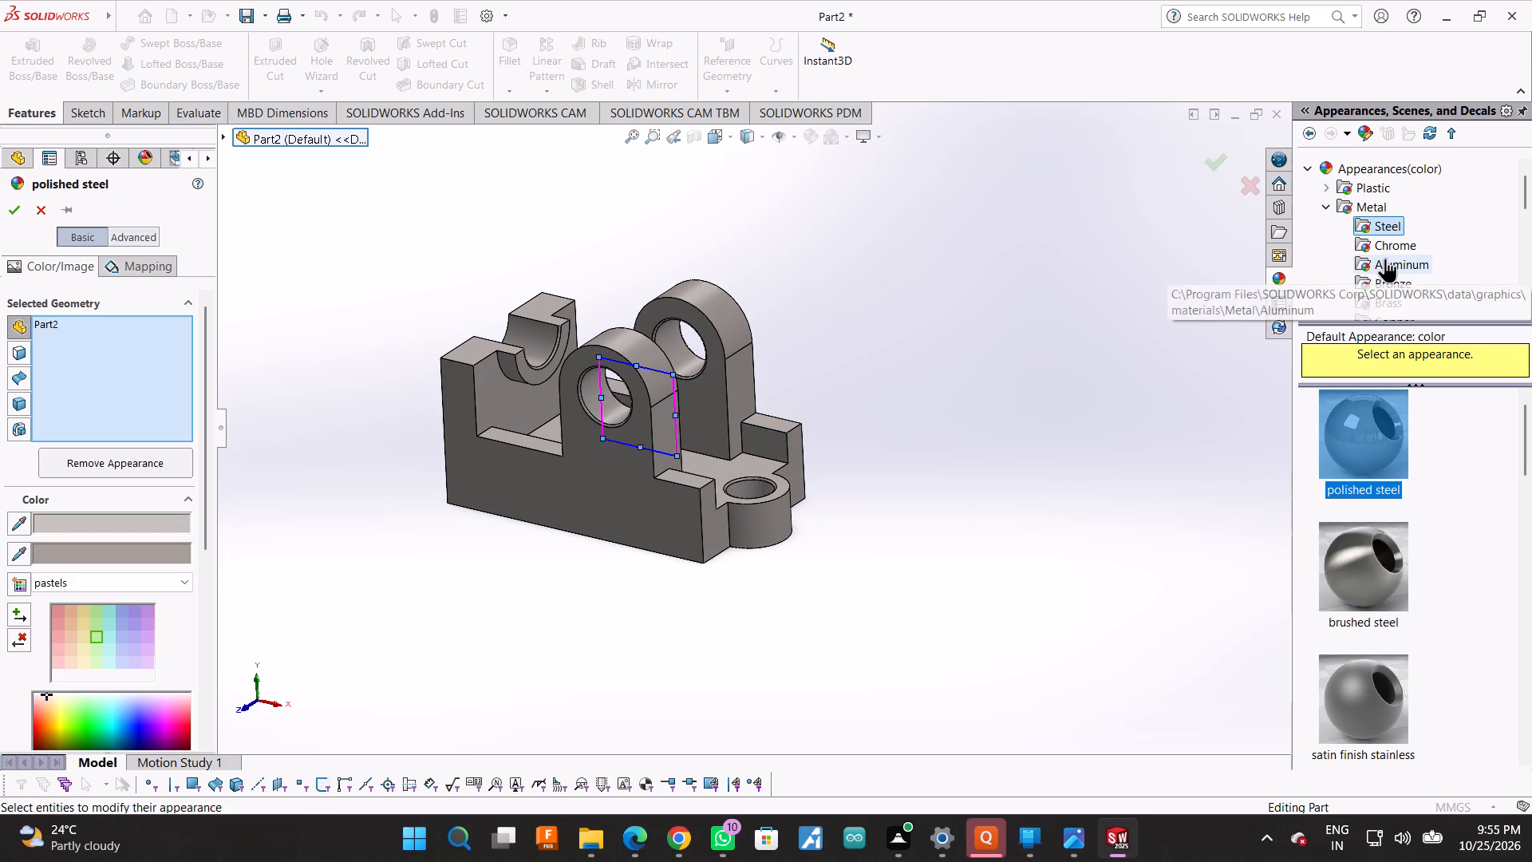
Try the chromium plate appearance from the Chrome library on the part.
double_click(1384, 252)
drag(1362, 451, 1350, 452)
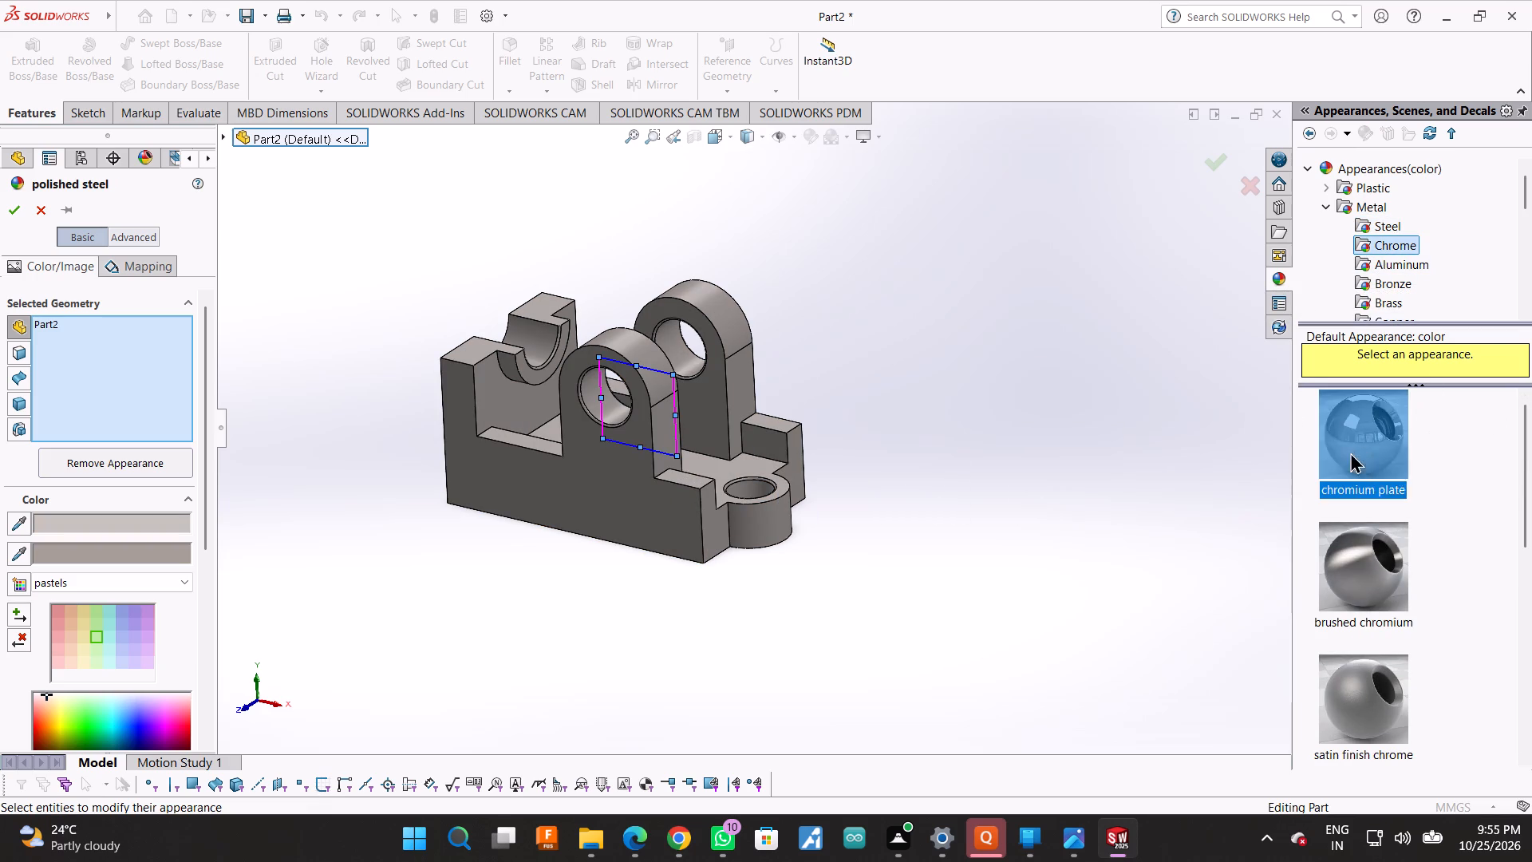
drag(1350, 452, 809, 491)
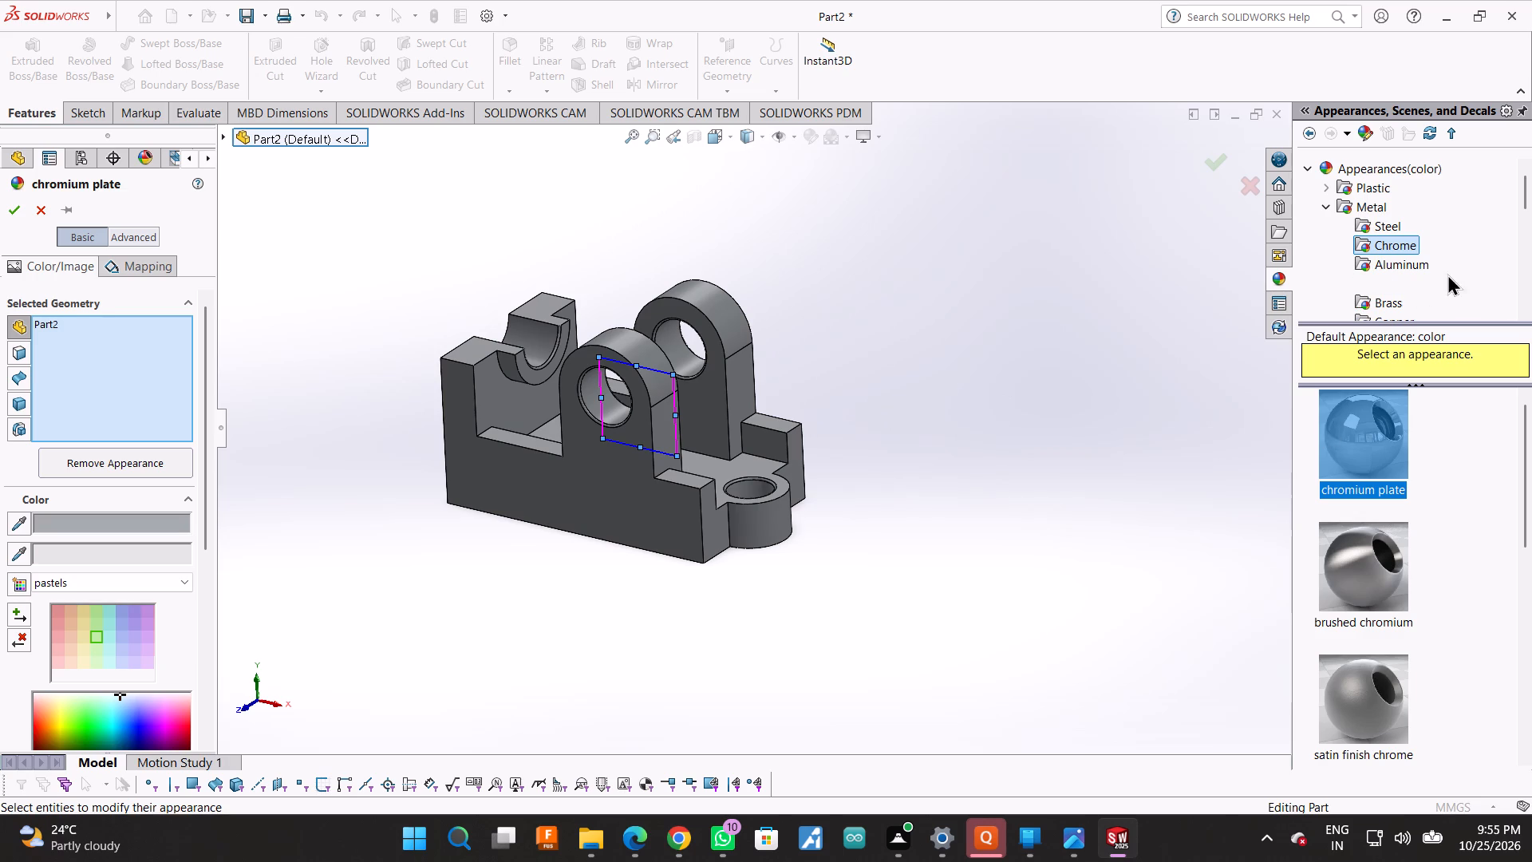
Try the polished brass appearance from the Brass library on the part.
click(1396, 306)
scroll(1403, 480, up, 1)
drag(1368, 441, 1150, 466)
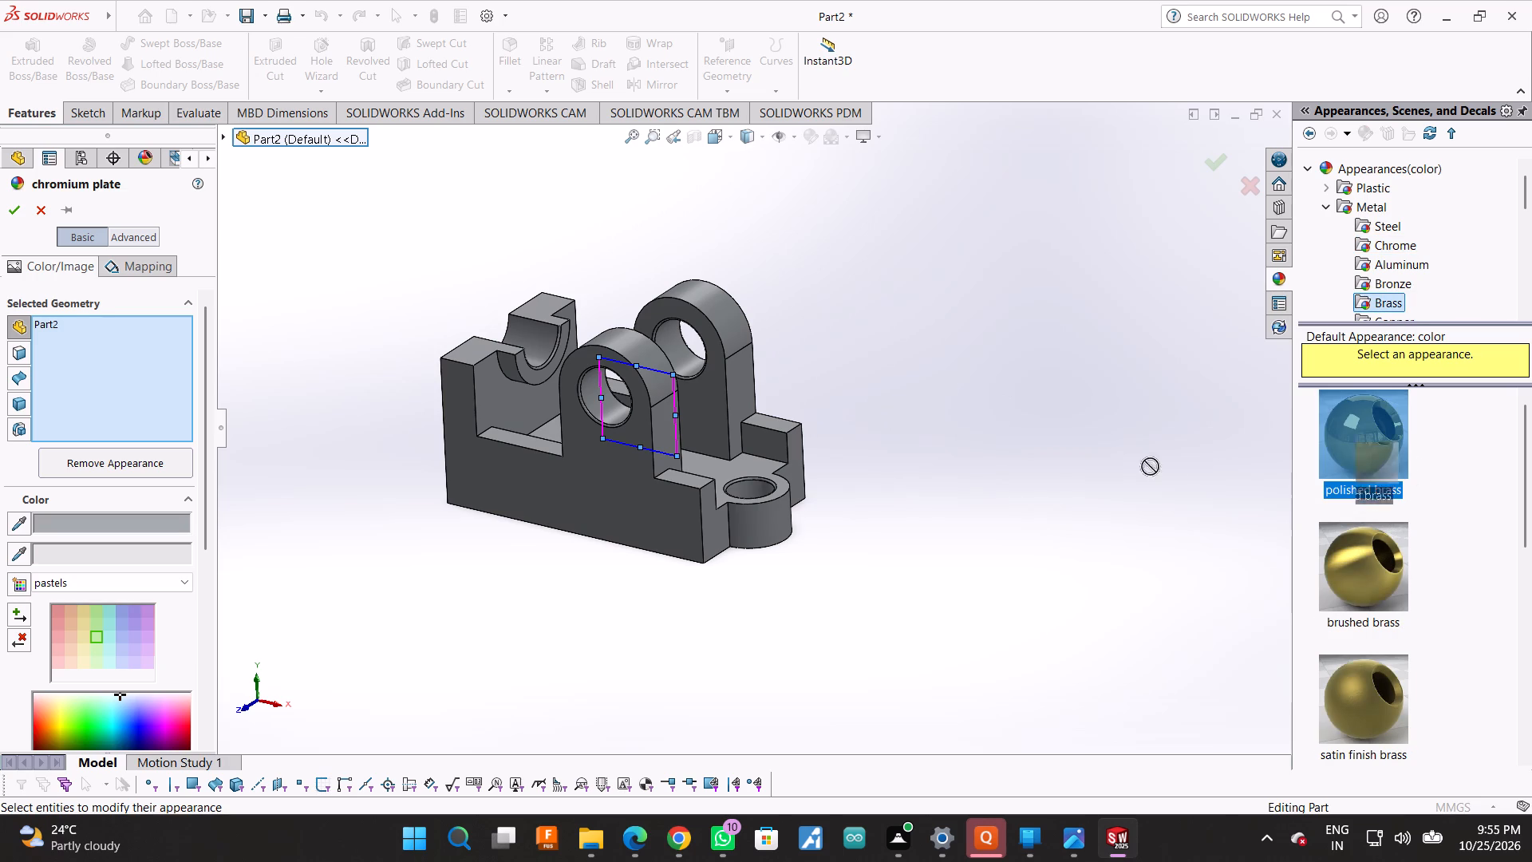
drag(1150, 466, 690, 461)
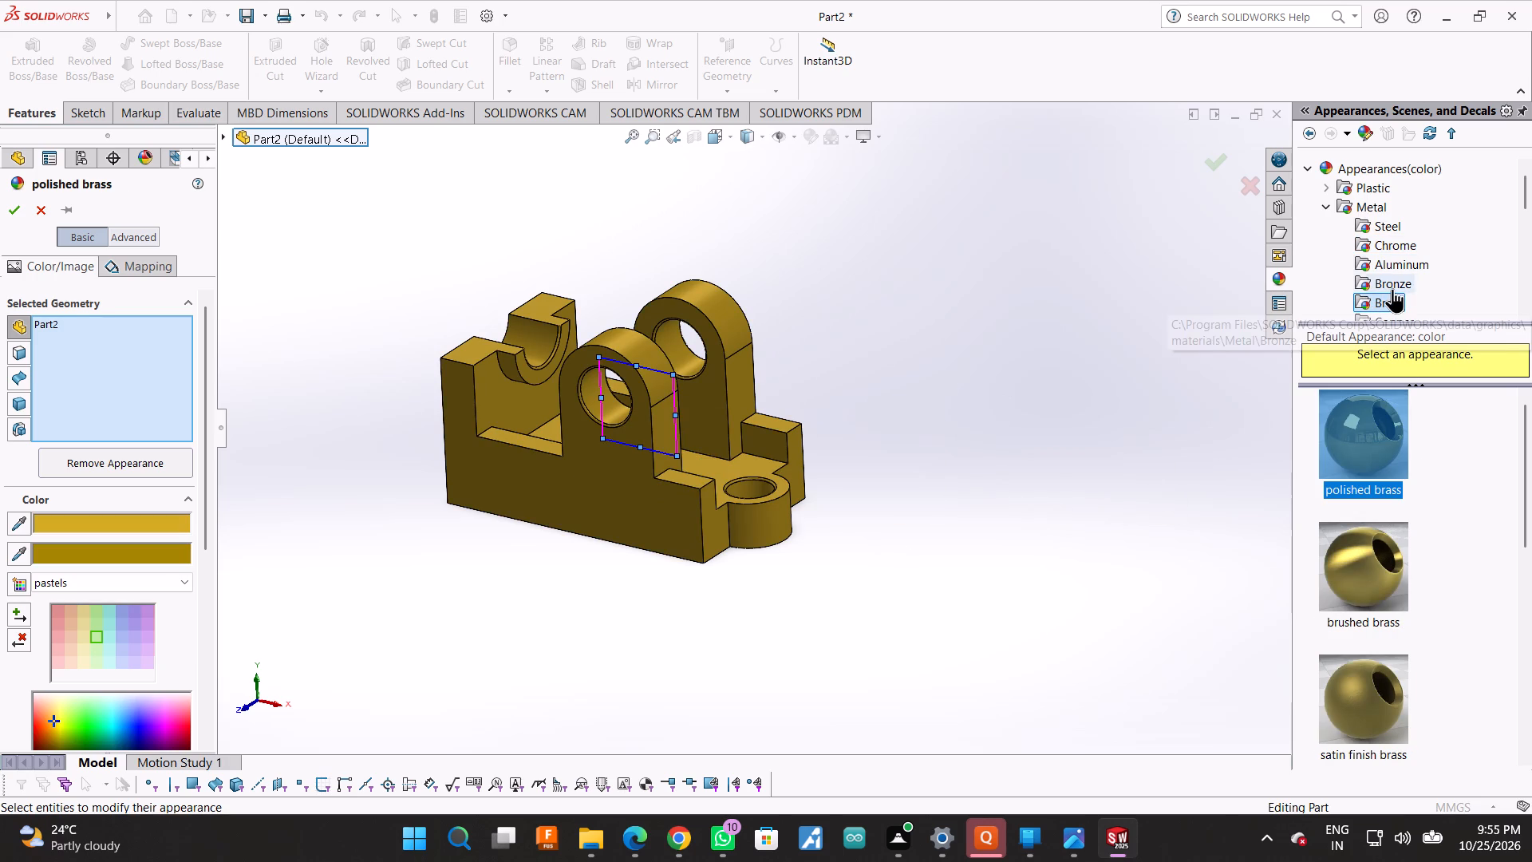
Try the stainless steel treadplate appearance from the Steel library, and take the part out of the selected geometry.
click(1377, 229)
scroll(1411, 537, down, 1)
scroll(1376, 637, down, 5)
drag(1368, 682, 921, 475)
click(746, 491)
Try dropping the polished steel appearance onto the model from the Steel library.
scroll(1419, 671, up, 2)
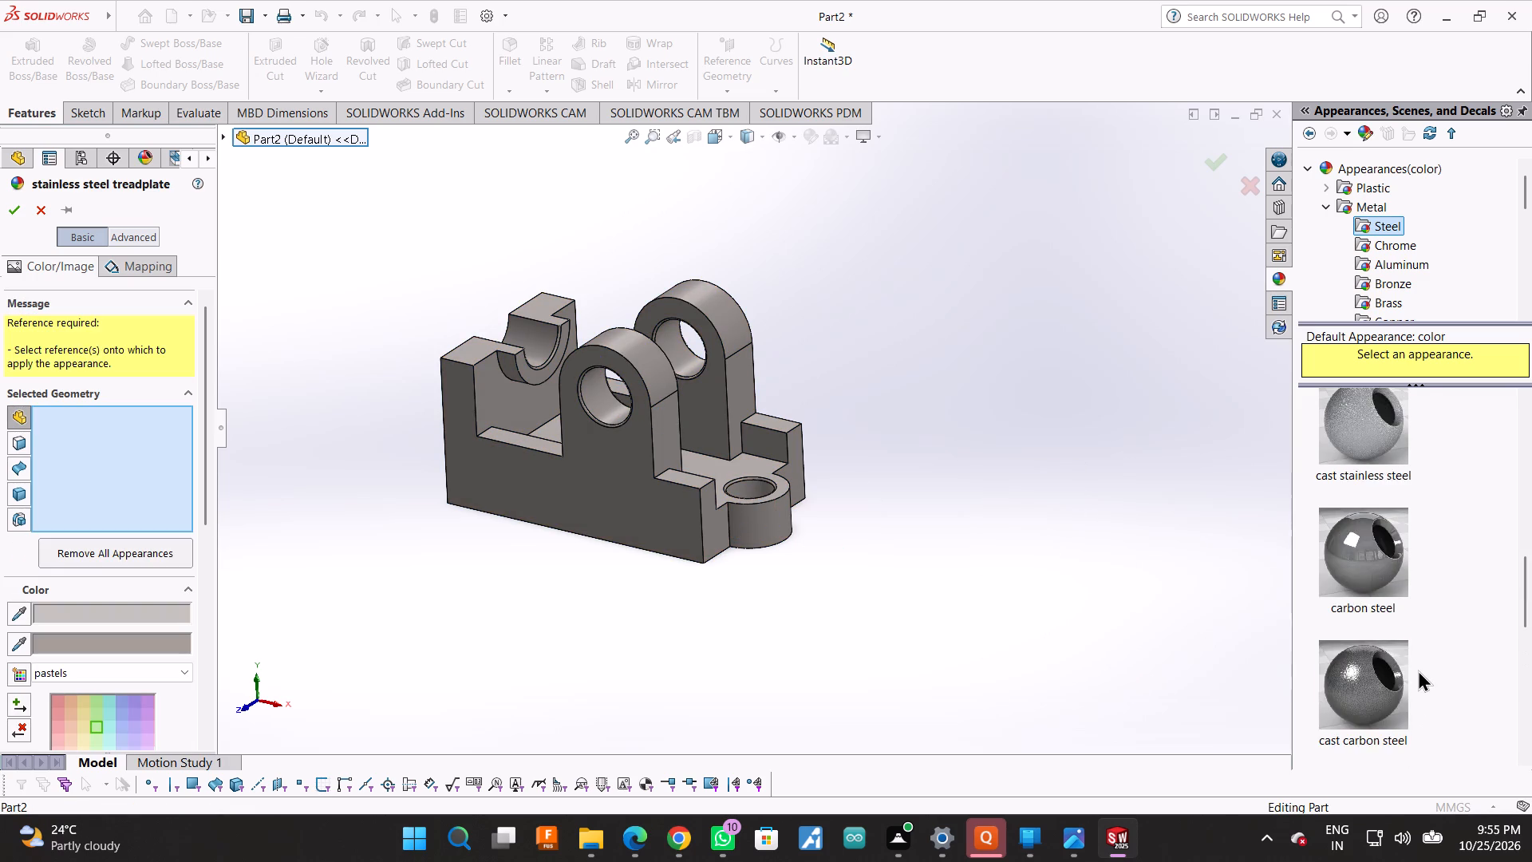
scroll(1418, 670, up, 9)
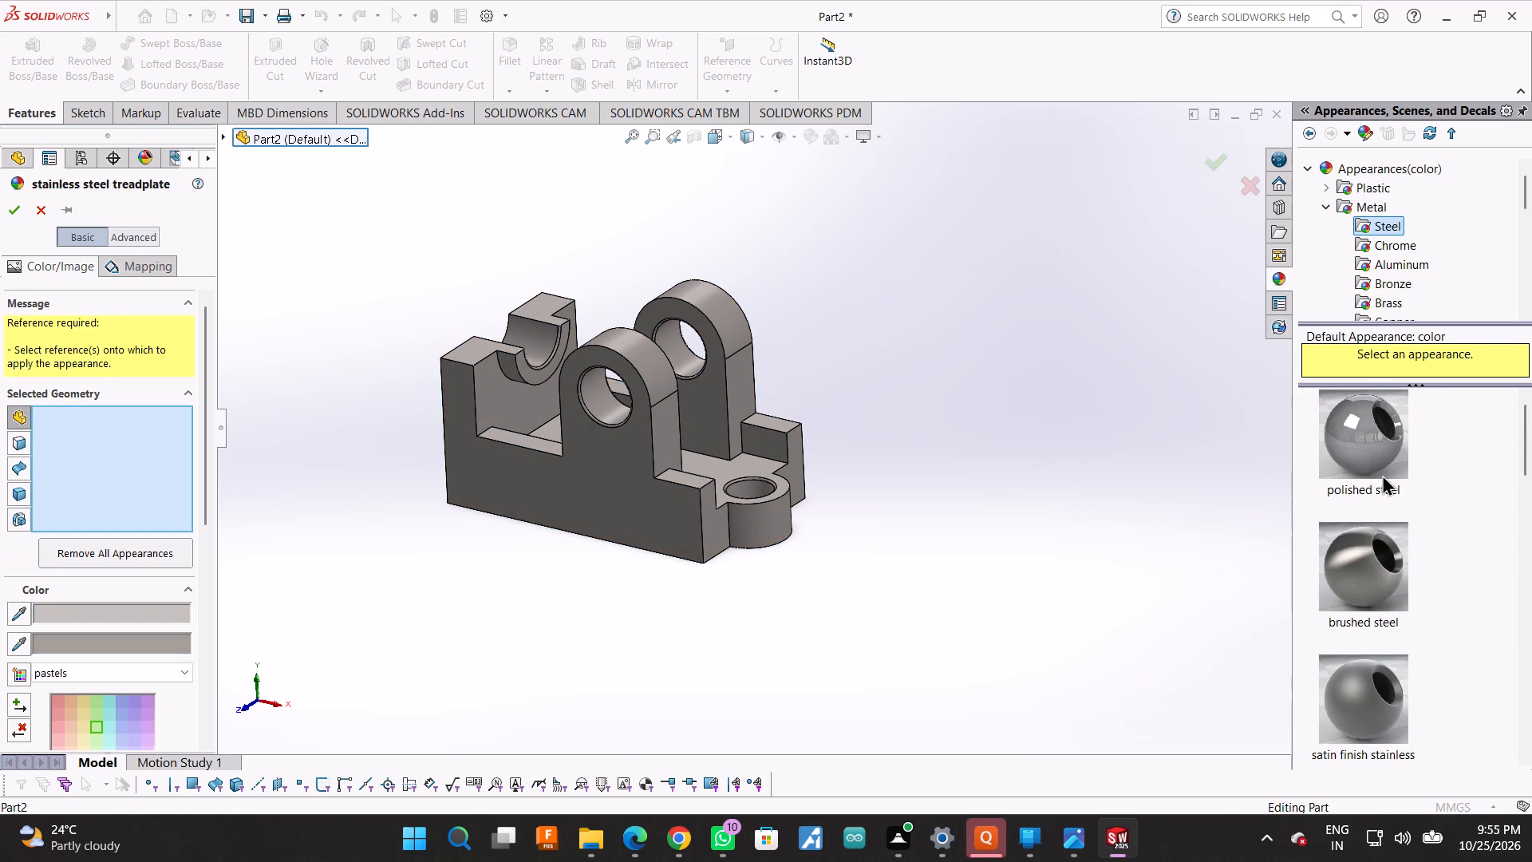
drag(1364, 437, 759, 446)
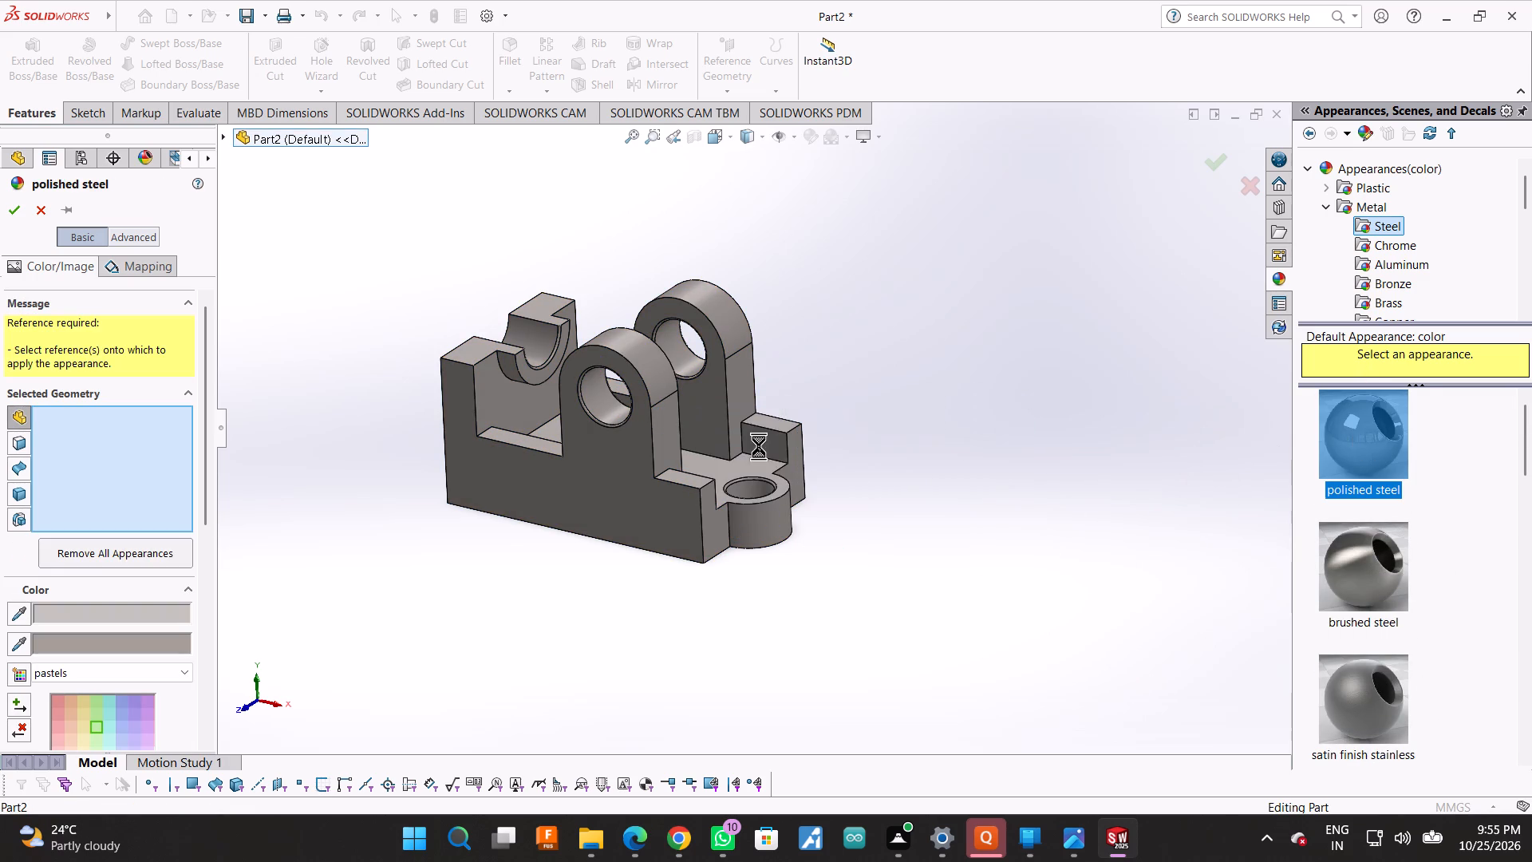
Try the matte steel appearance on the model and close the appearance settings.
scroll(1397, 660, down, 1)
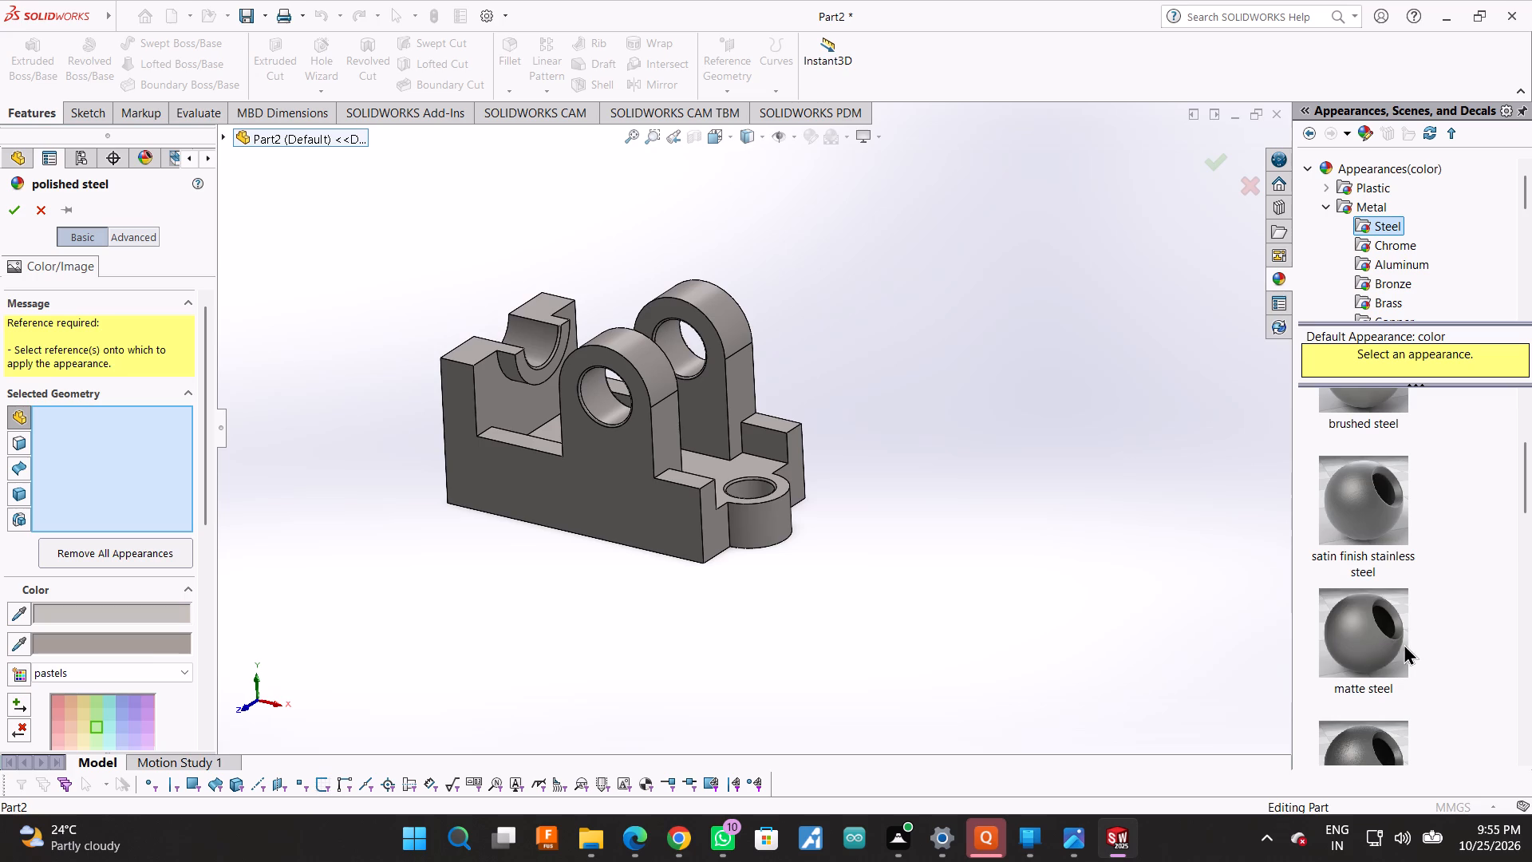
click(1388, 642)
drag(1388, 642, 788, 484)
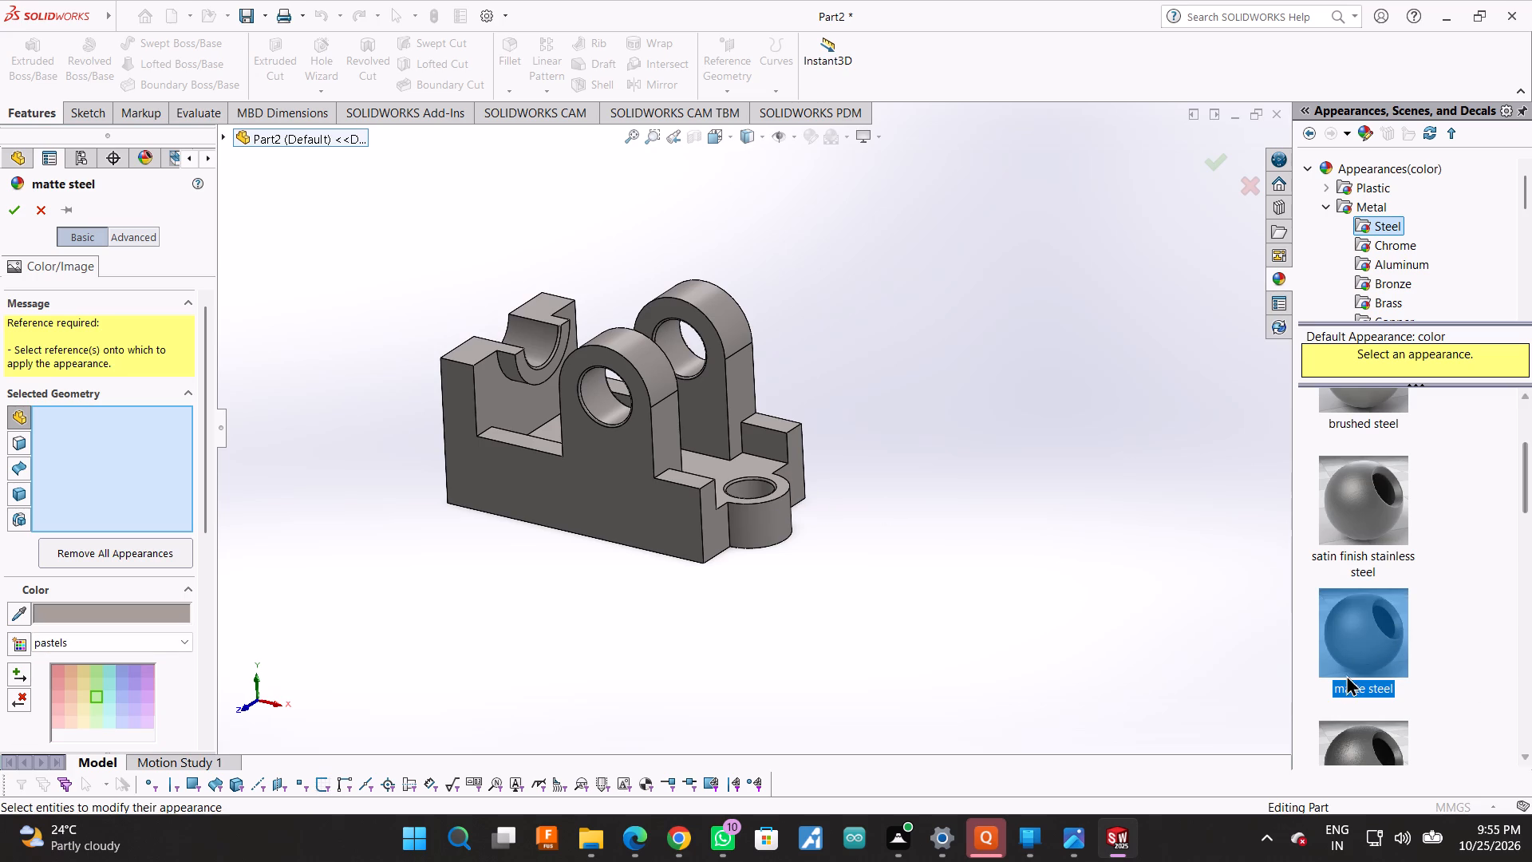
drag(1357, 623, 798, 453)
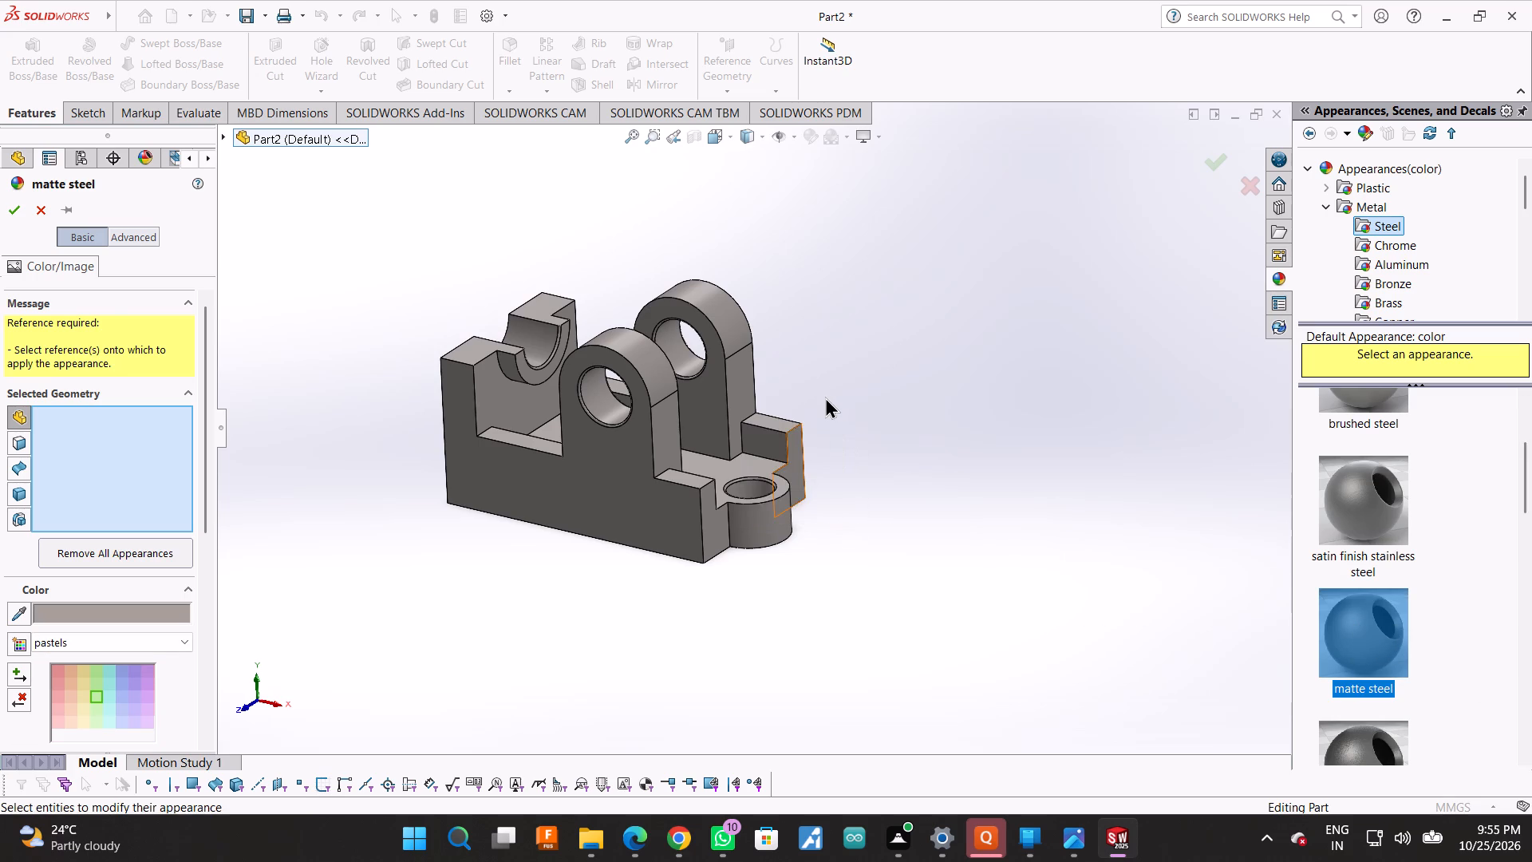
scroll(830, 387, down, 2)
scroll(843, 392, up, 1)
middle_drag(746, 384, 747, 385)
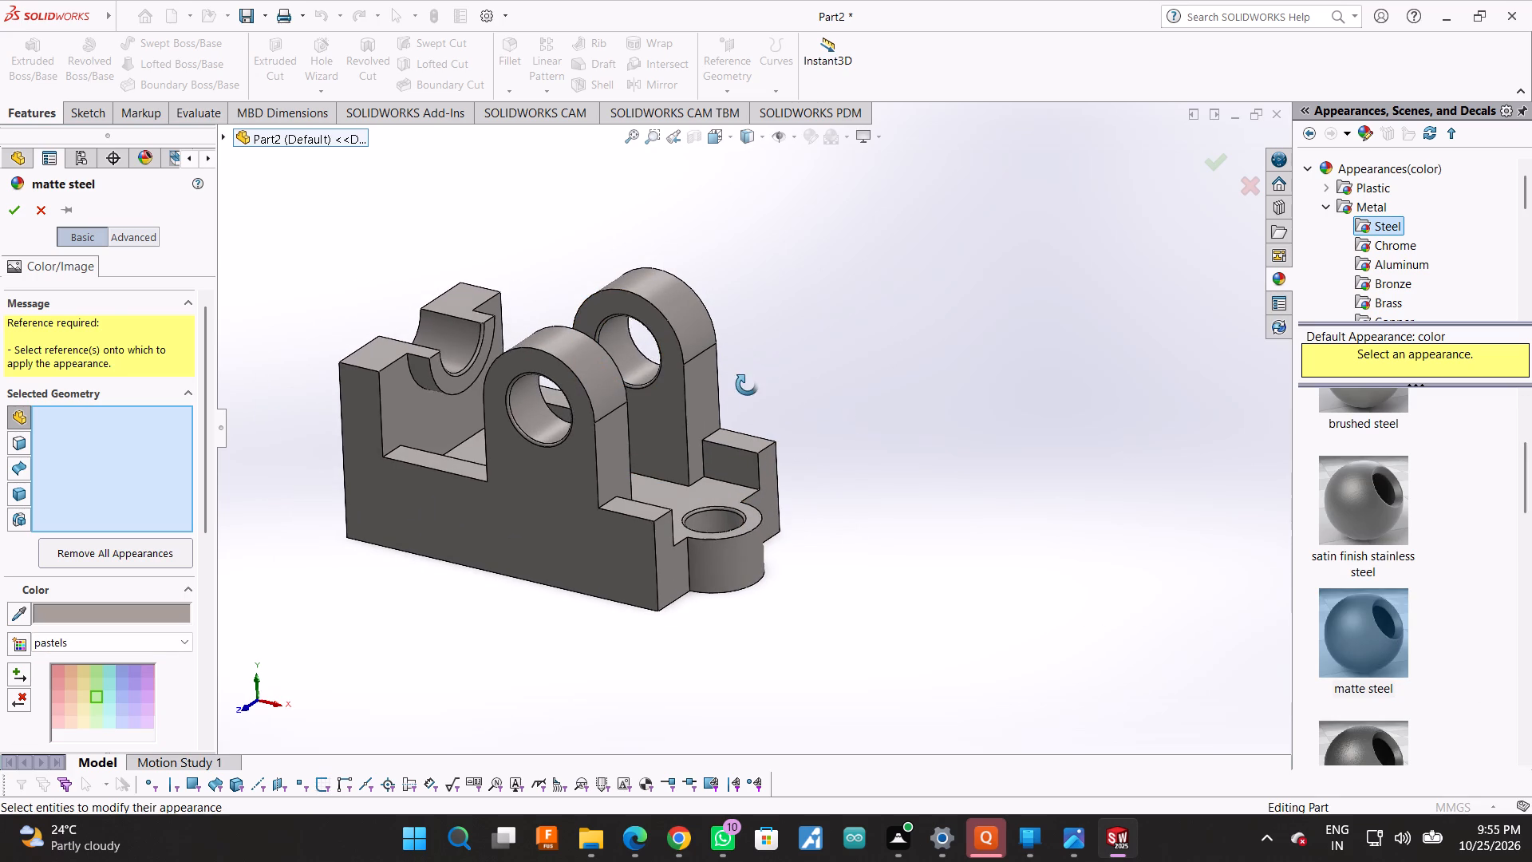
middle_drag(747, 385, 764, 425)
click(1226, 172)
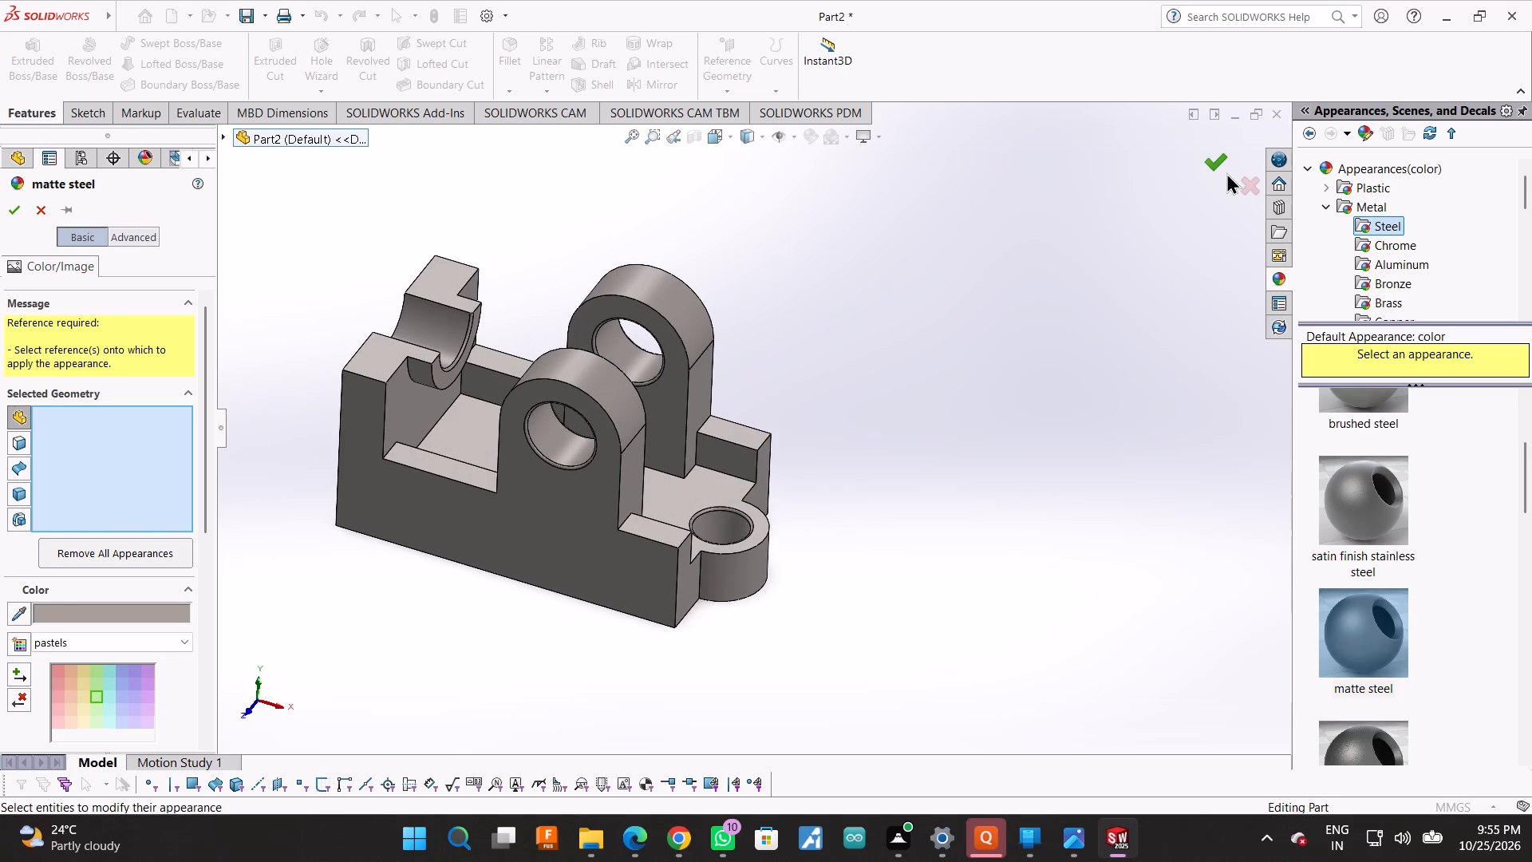
Reopen the part's polished steel appearance and set its colour to light cyan, RGB 135, 249, 255.
scroll(1012, 498, up, 3)
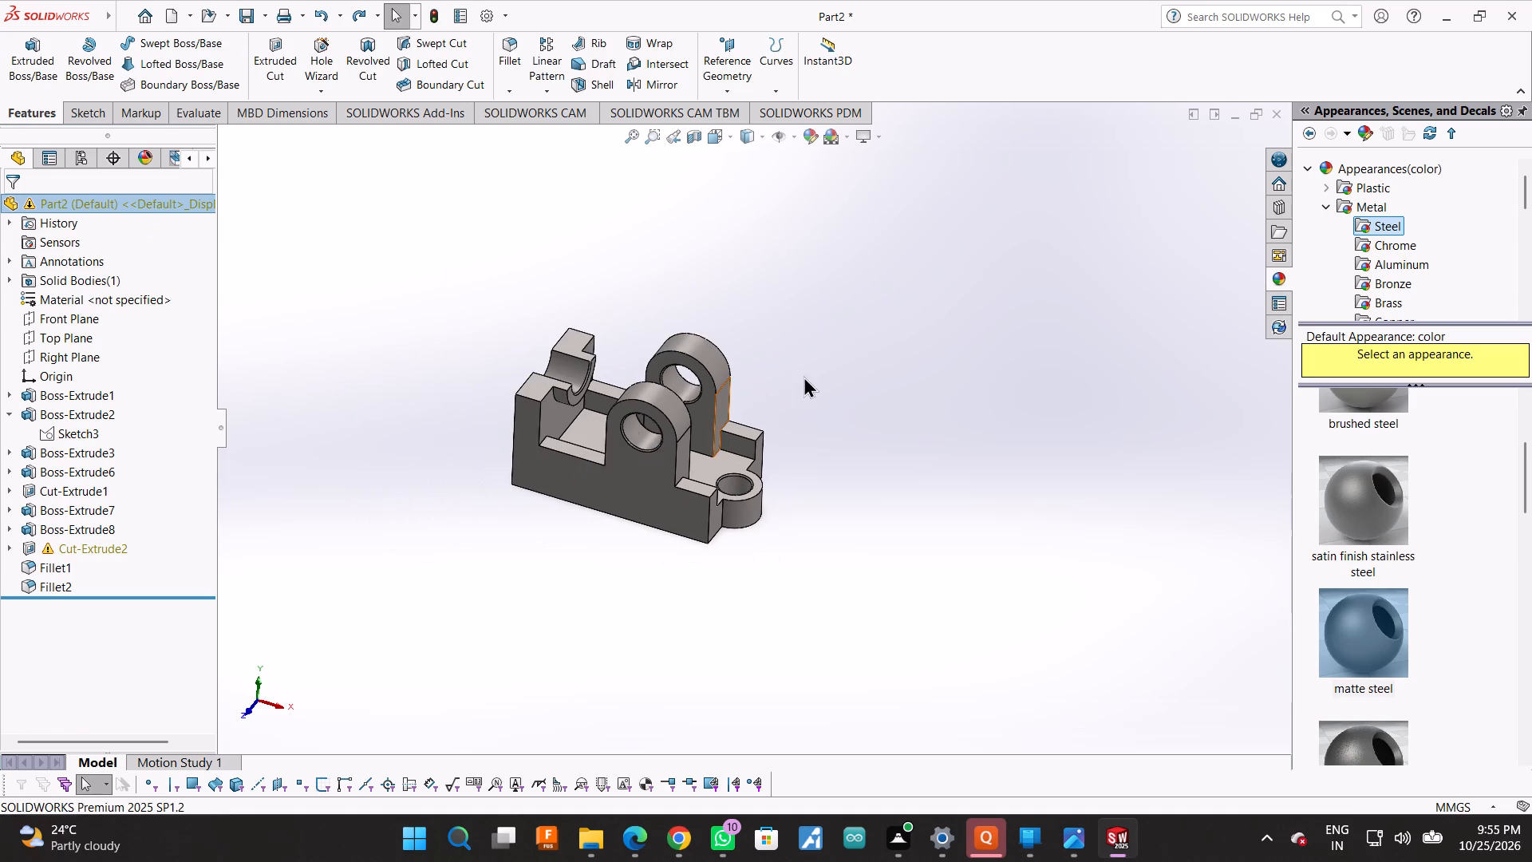
scroll(819, 374, up, 2)
scroll(740, 389, down, 4)
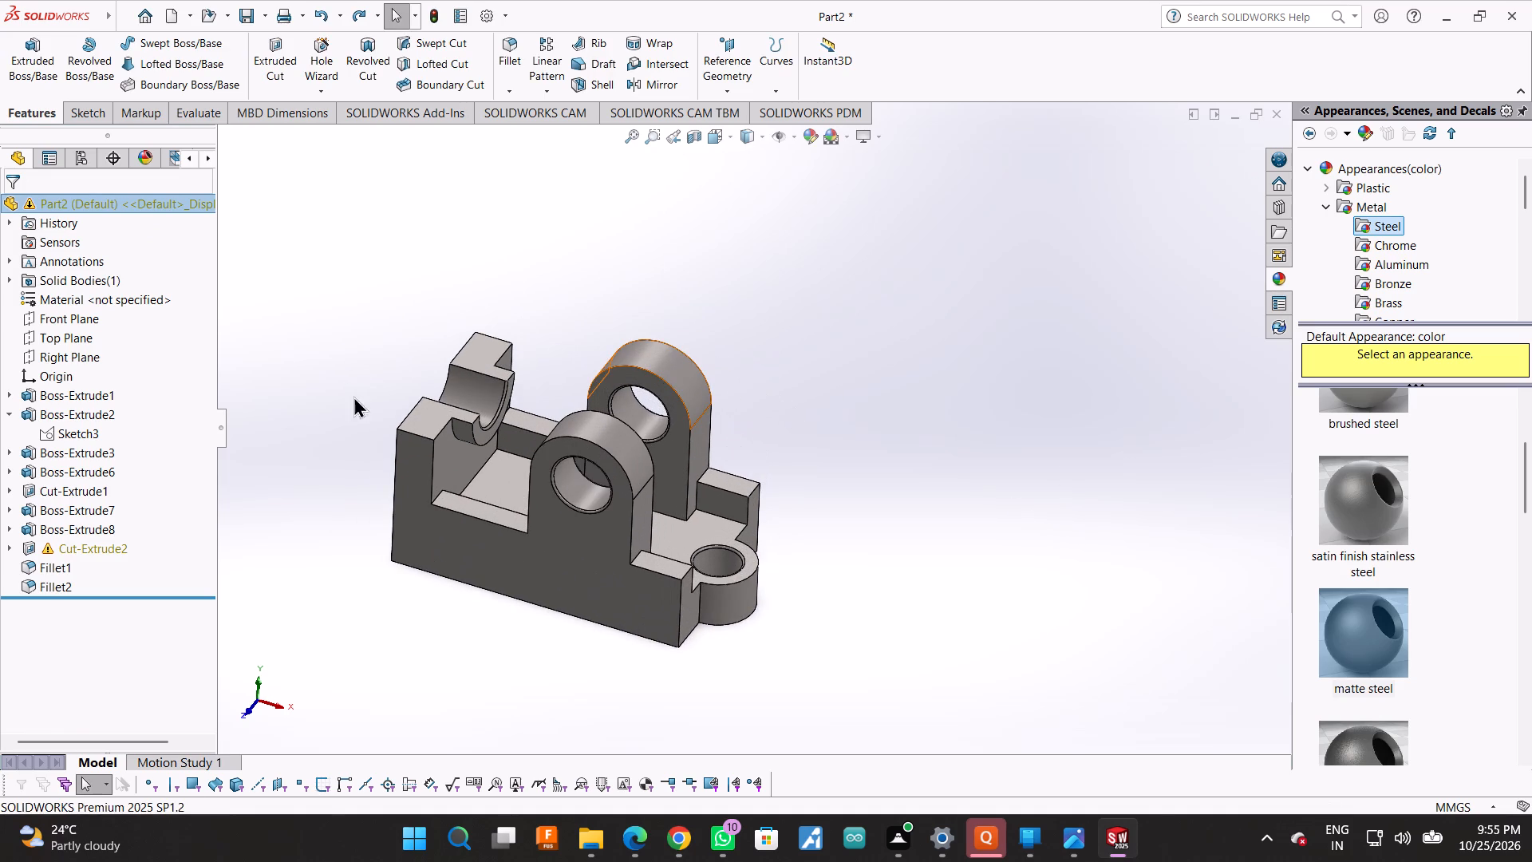
click(800, 137)
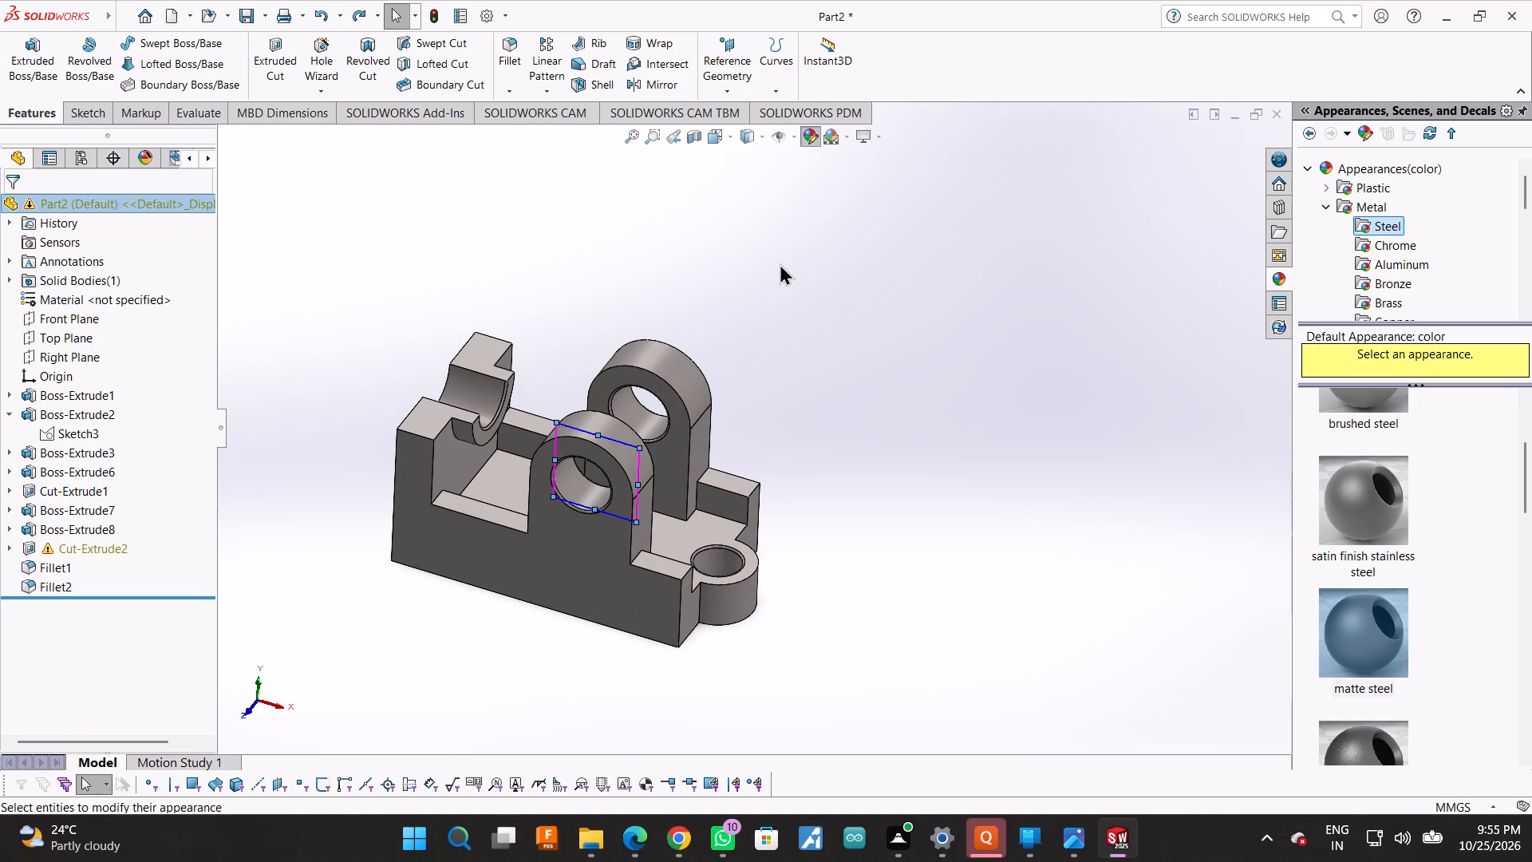
scroll(187, 619, down, 2)
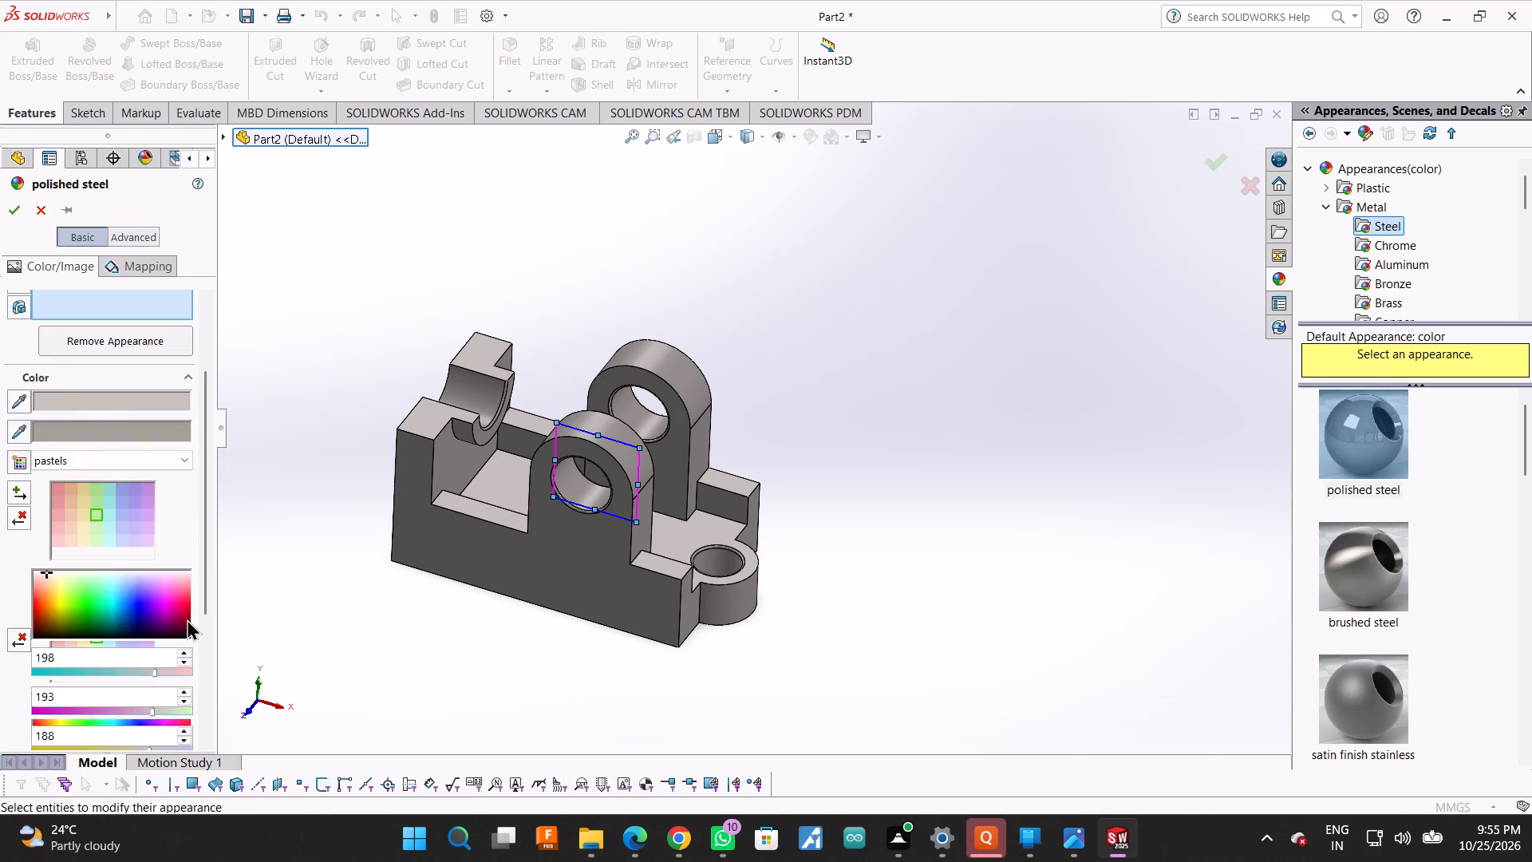
scroll(116, 453, down, 1)
scroll(114, 438, up, 1)
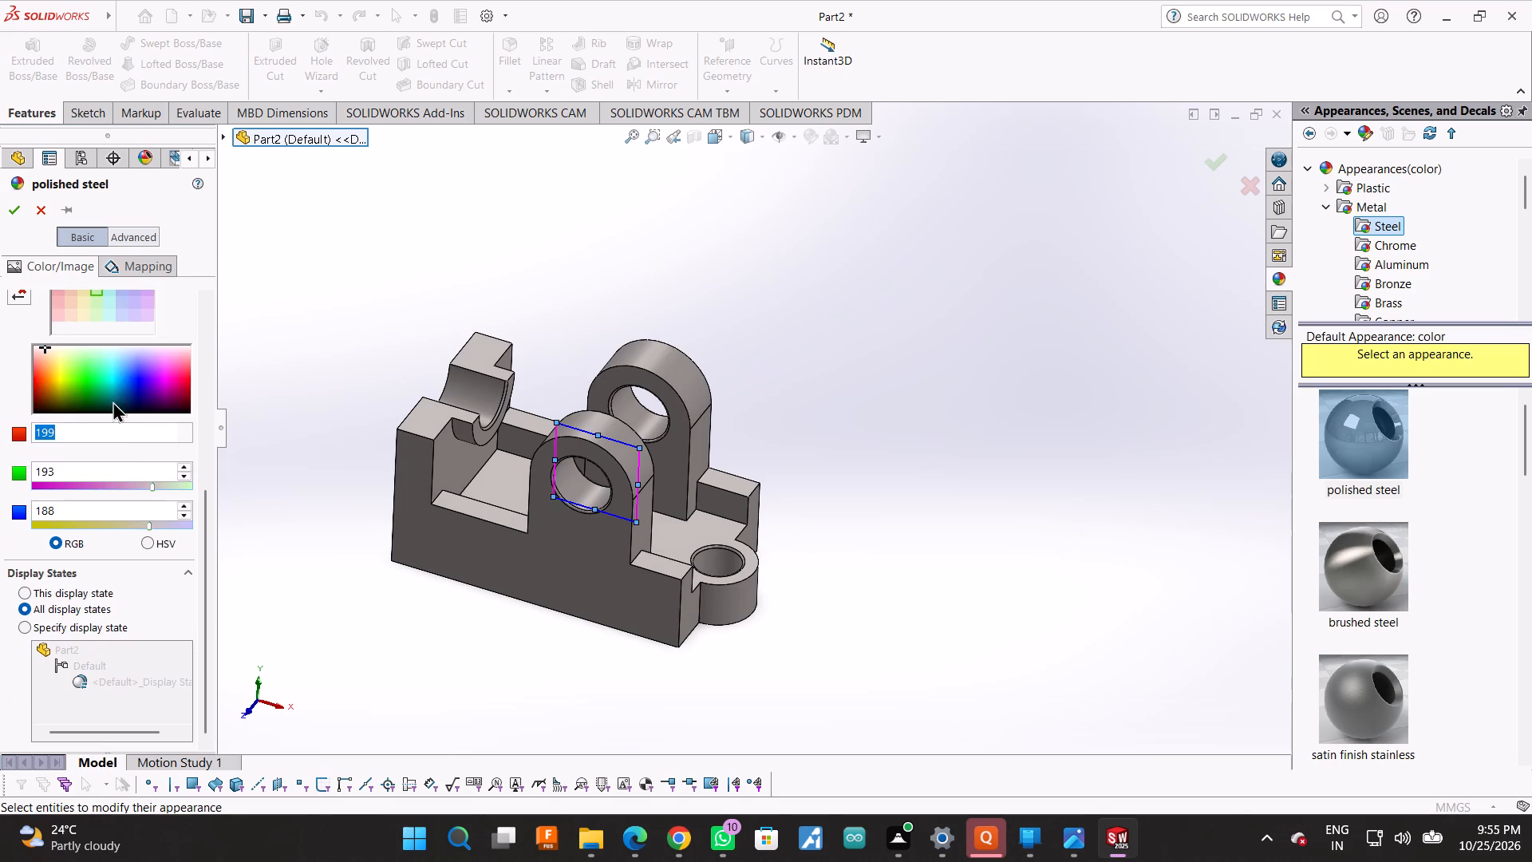
click(113, 361)
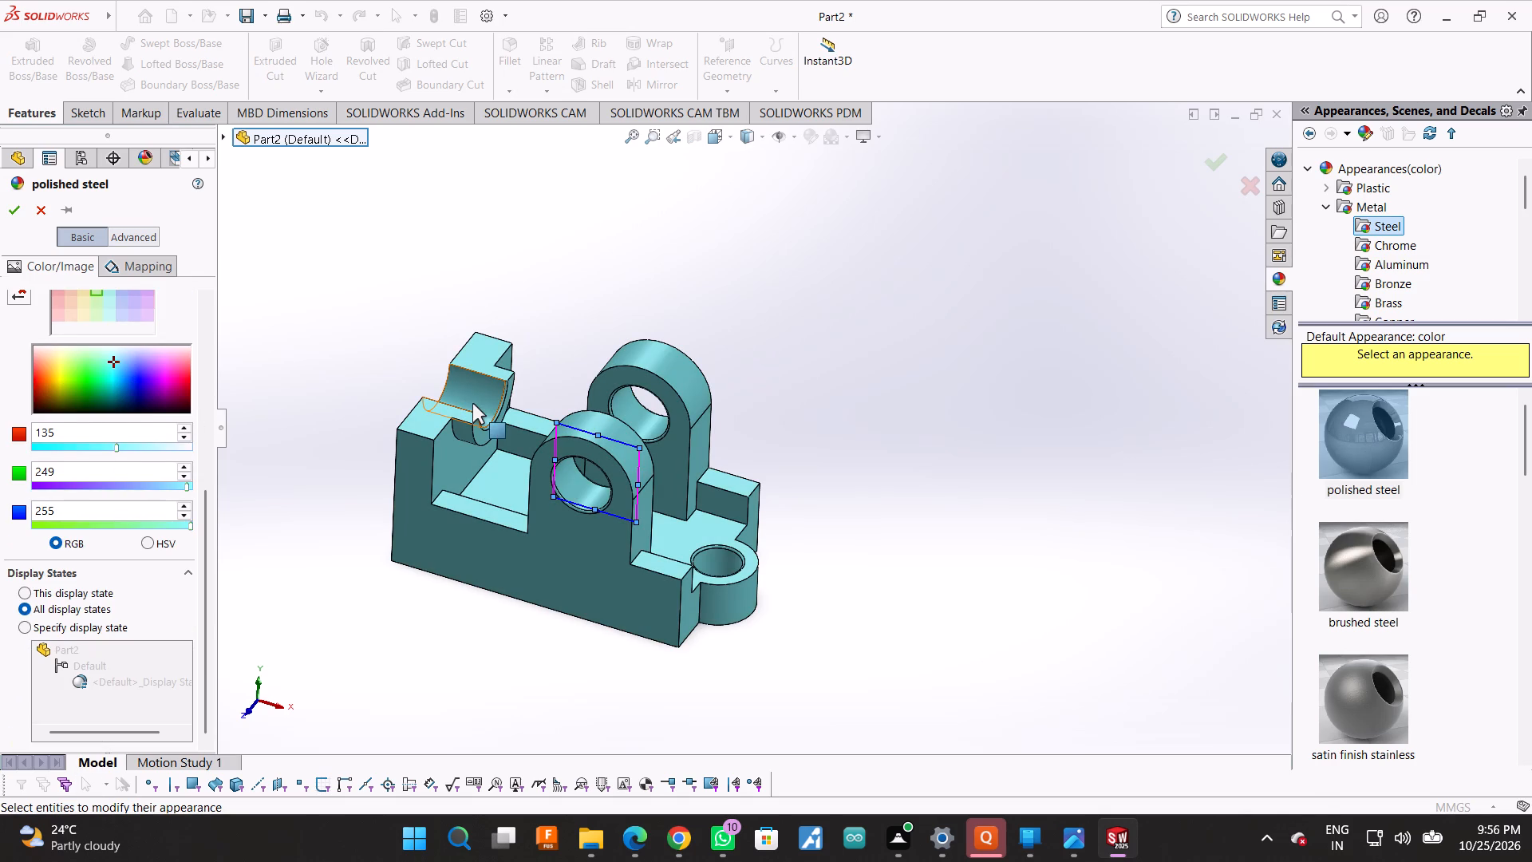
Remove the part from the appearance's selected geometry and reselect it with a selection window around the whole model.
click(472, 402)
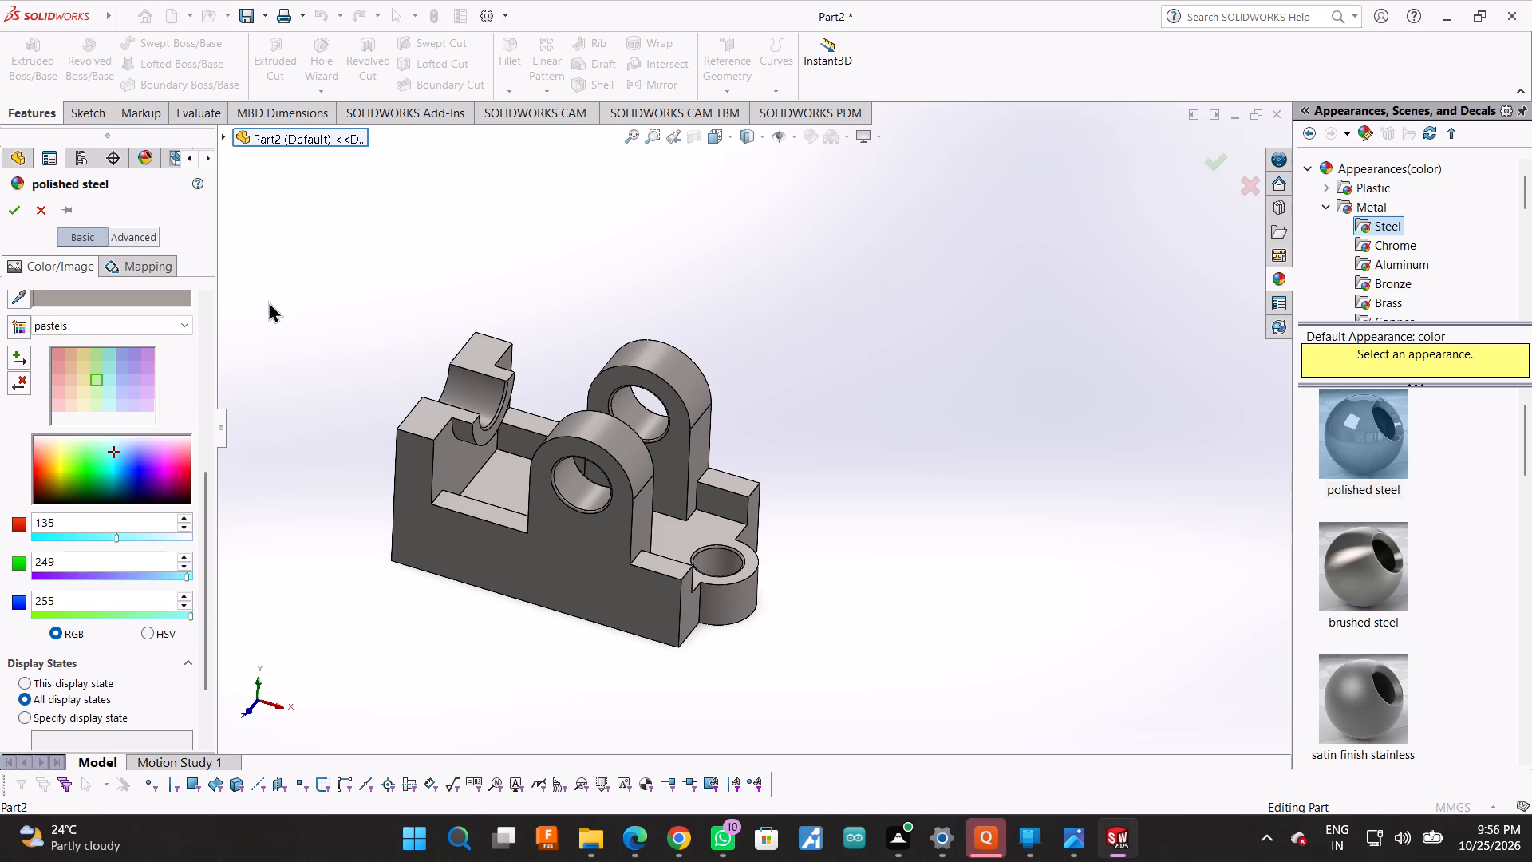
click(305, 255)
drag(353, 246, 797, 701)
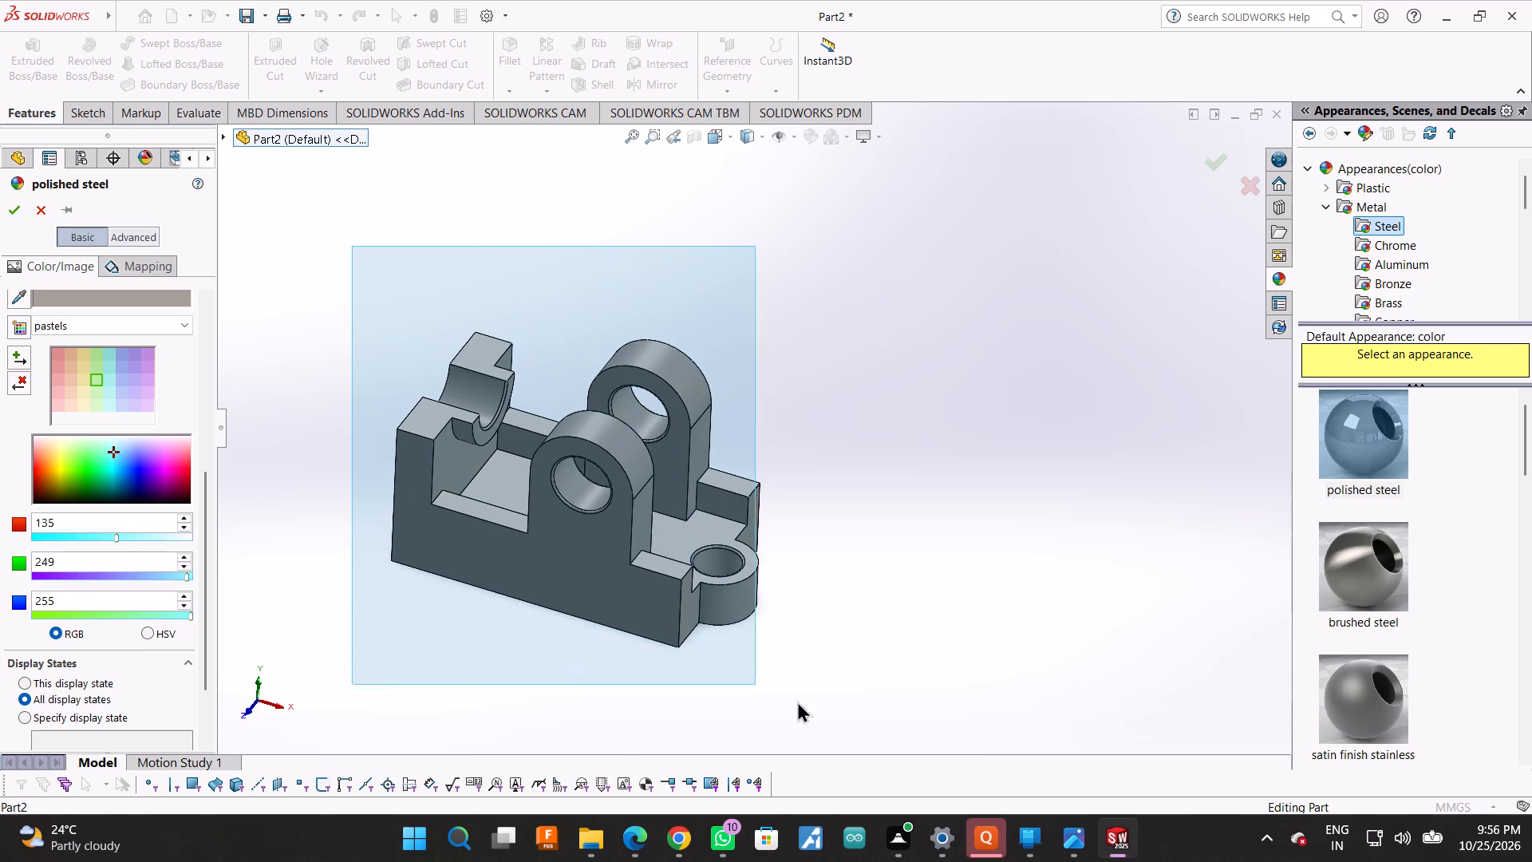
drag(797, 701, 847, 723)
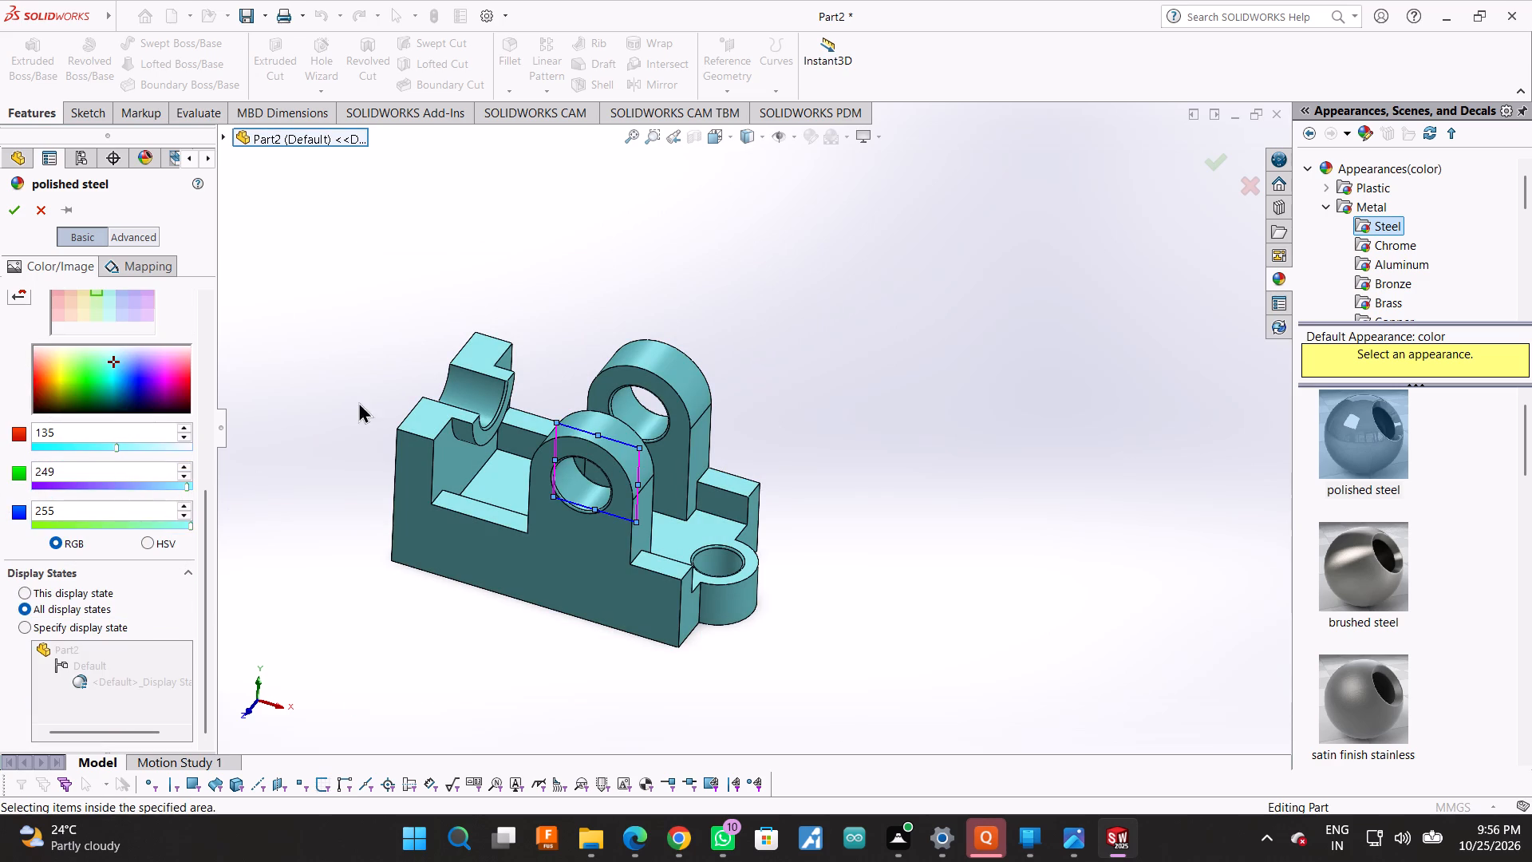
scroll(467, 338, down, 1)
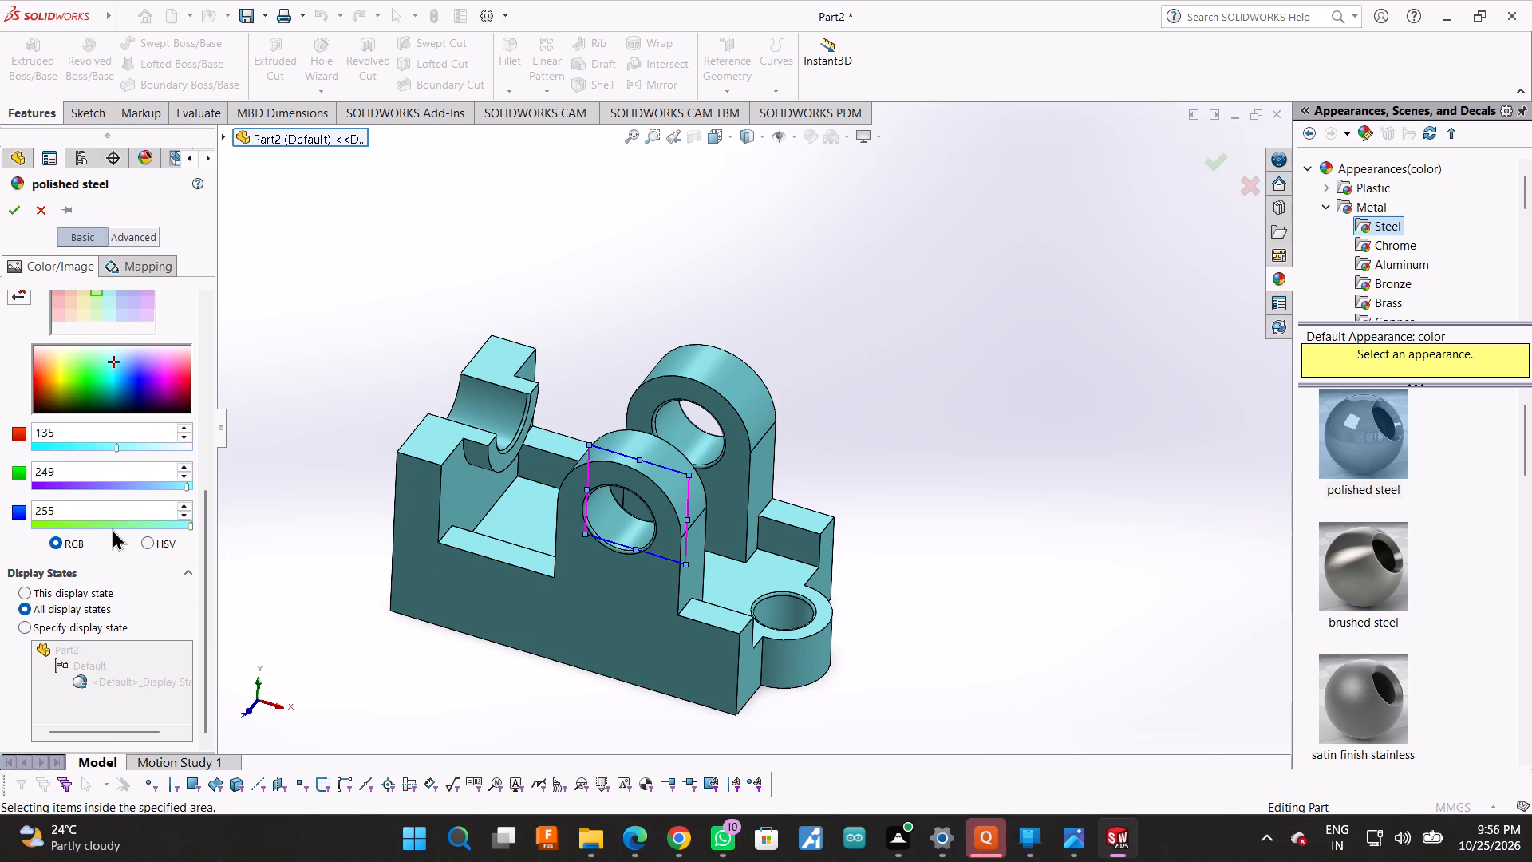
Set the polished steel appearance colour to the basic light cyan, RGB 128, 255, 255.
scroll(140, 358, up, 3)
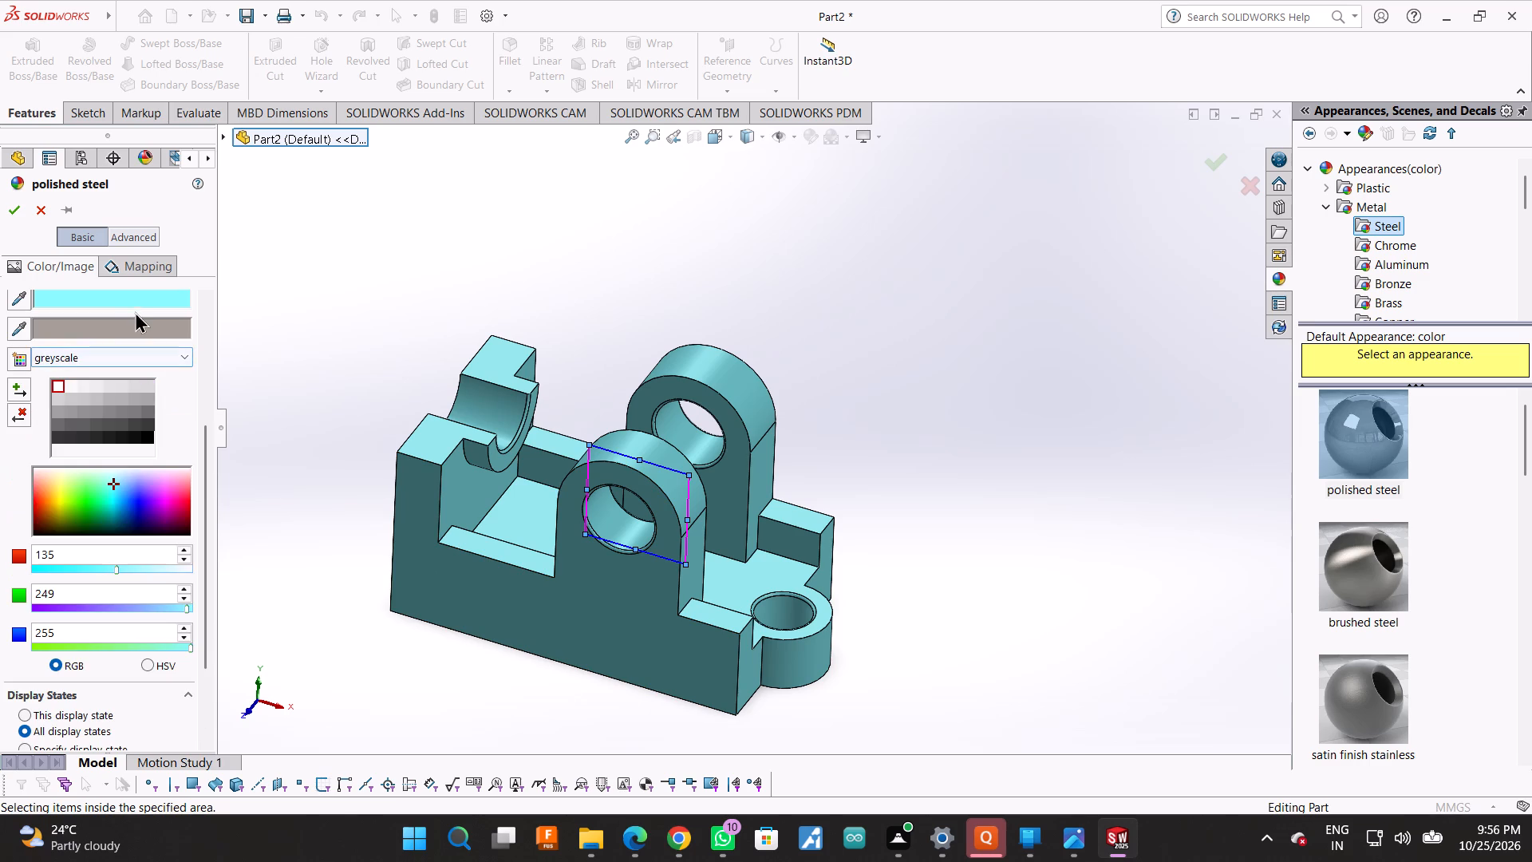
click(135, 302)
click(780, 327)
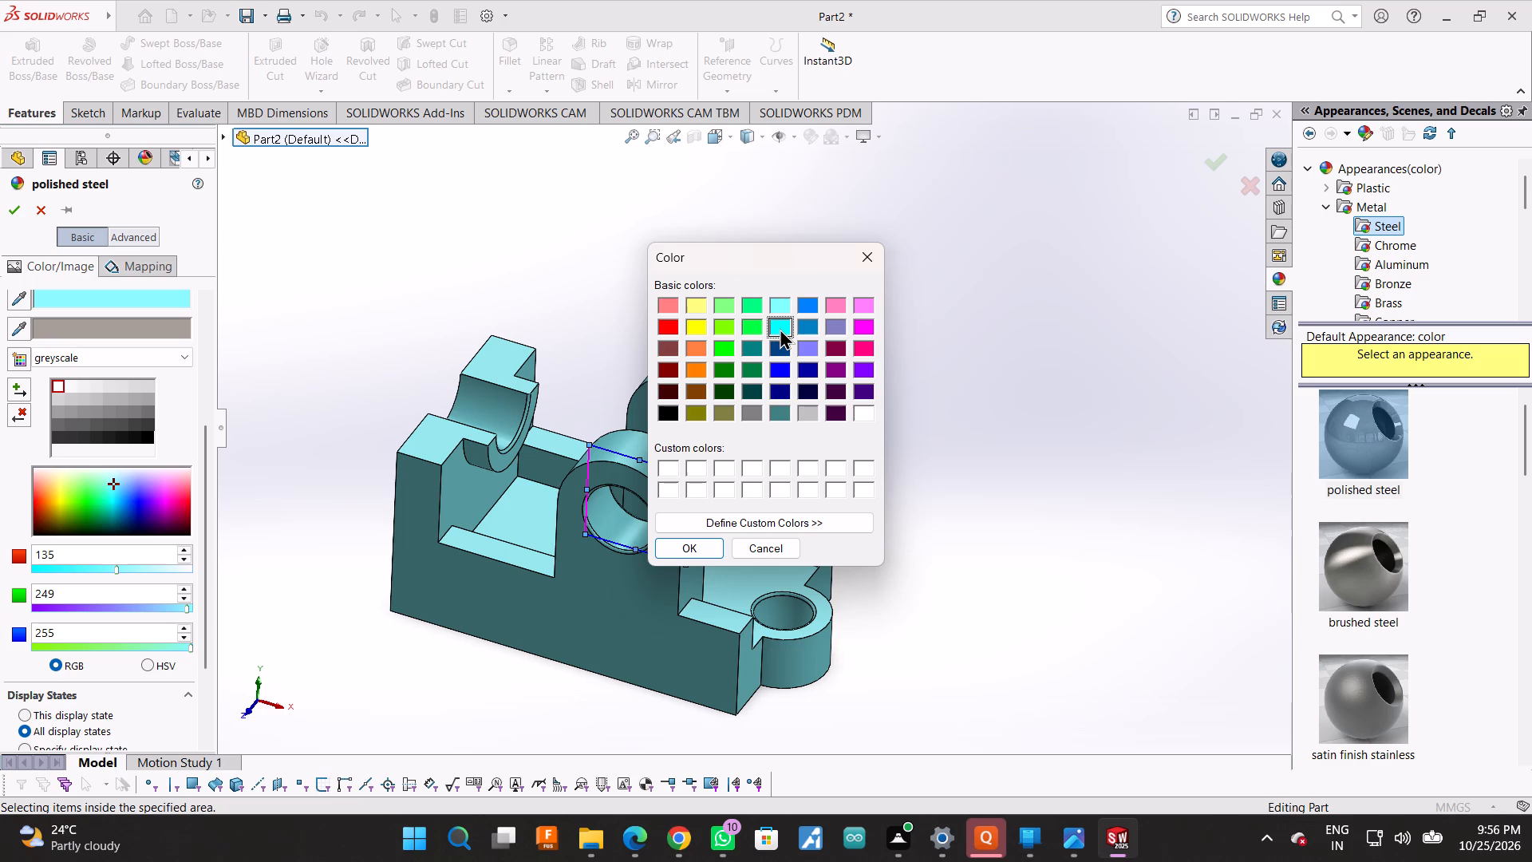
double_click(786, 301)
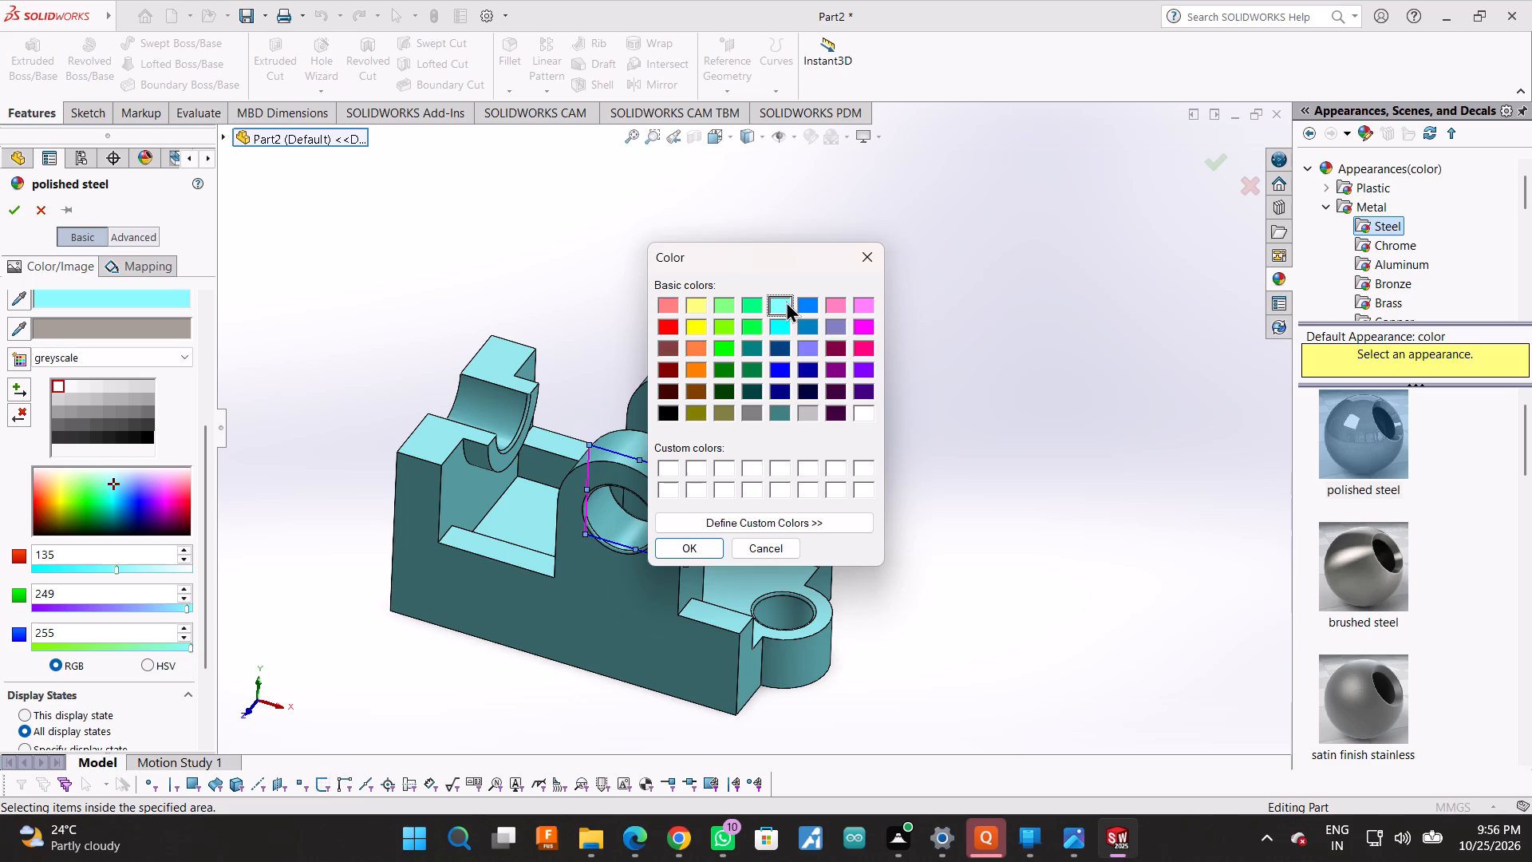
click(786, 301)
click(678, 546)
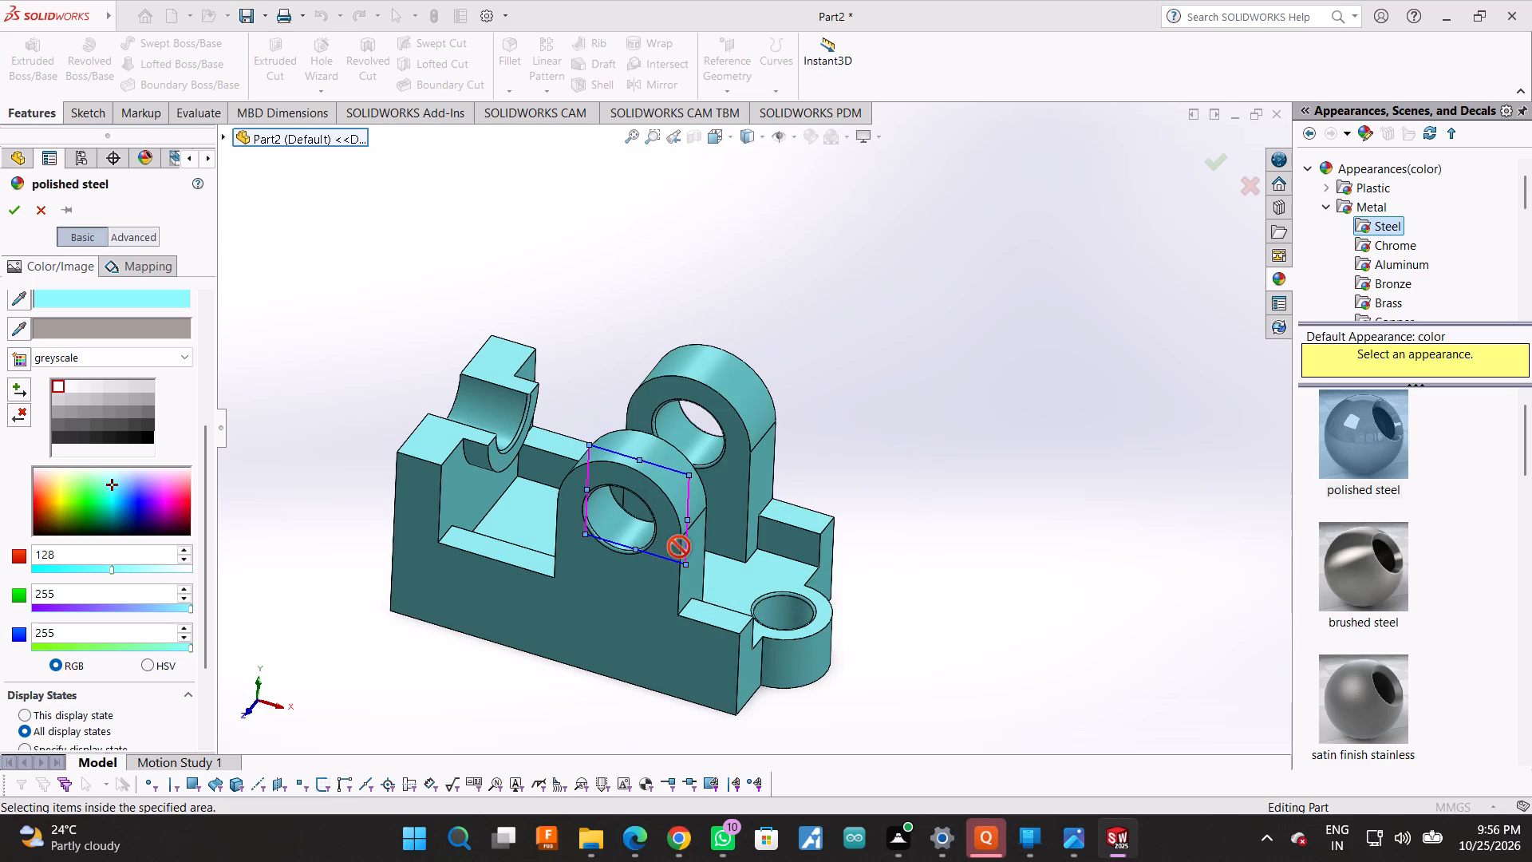
Set the polished steel colour to basic cyan, RGB 0, 255, 255, reselect the whole part with a selection window and accept the appearance.
click(165, 299)
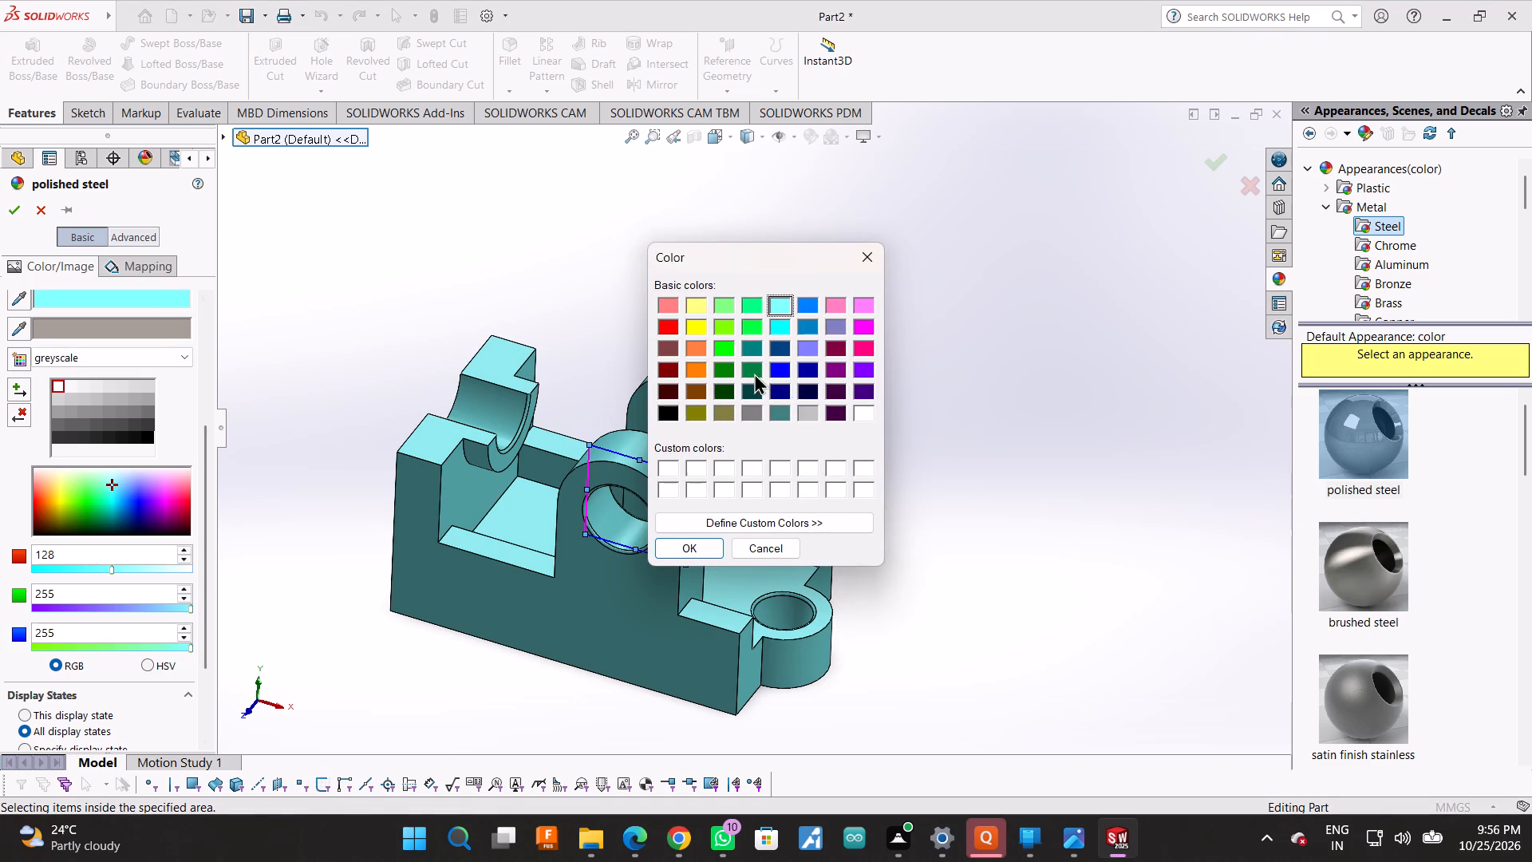
scroll(784, 378, down, 3)
scroll(789, 382, up, 3)
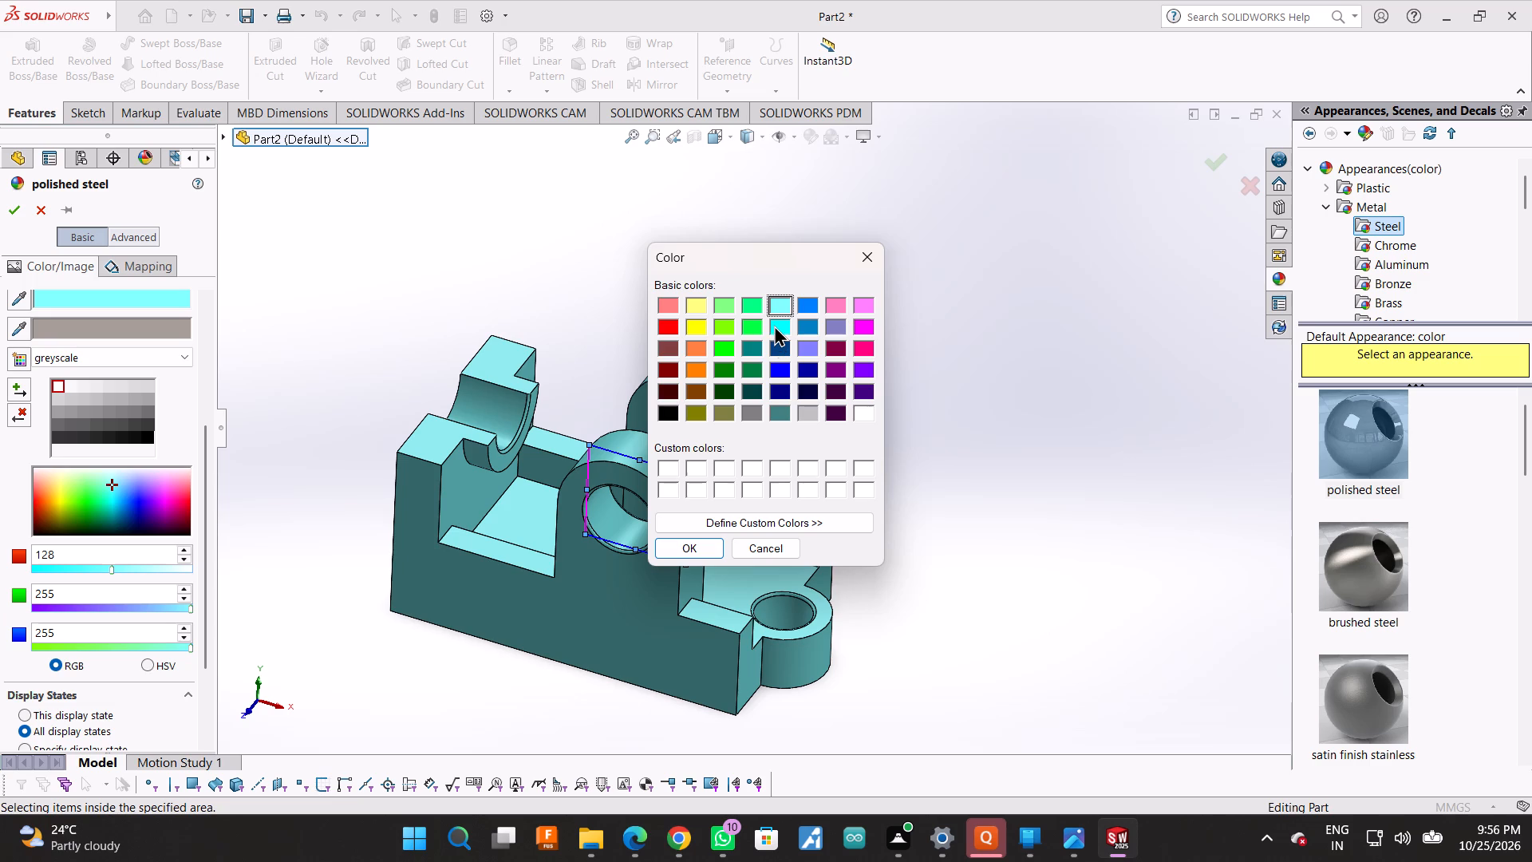
click(774, 325)
double_click(694, 551)
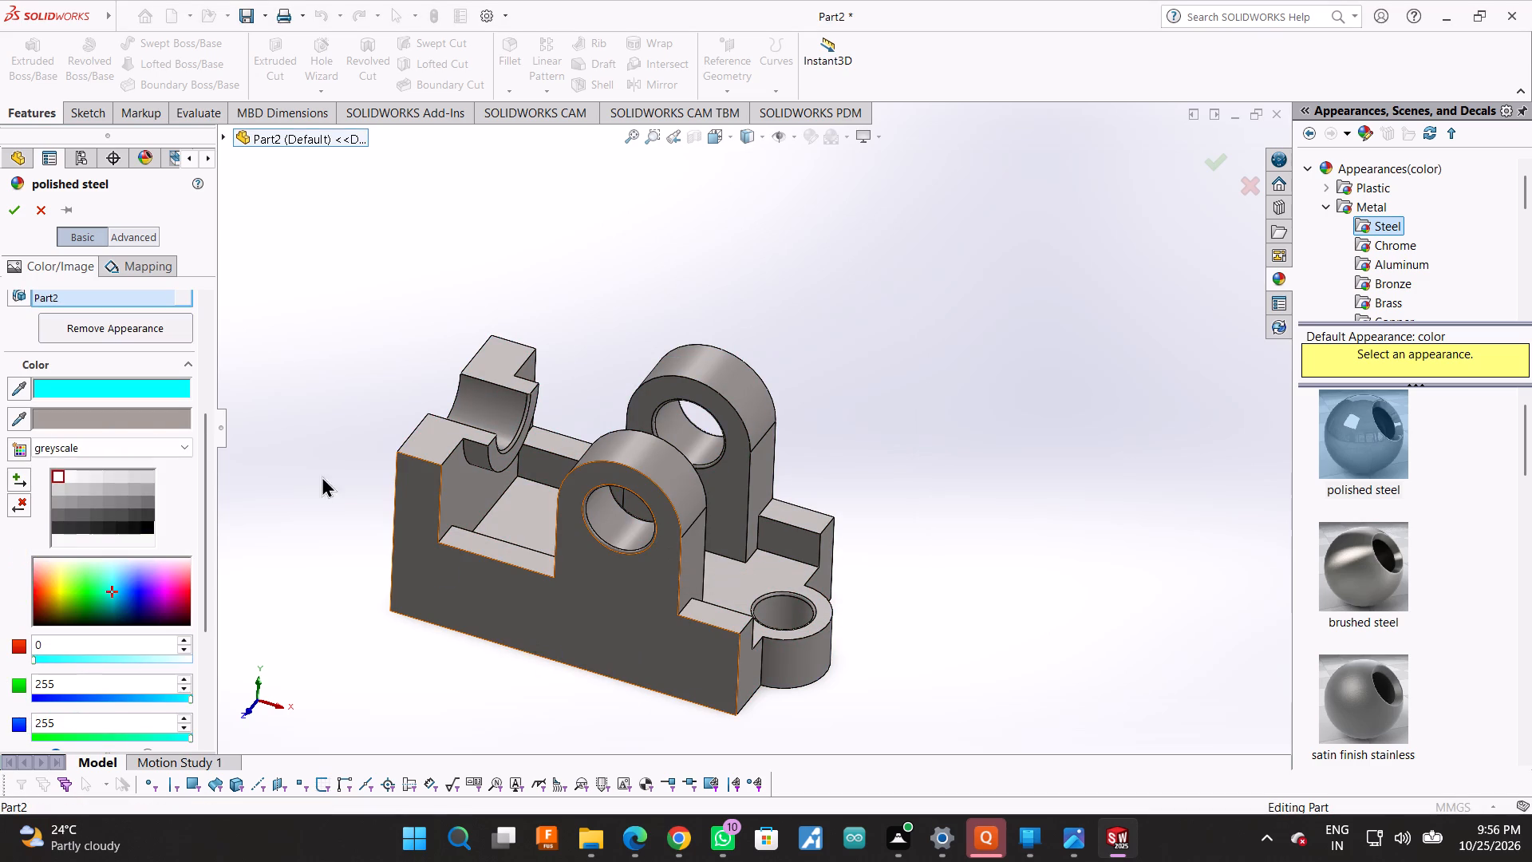
click(141, 386)
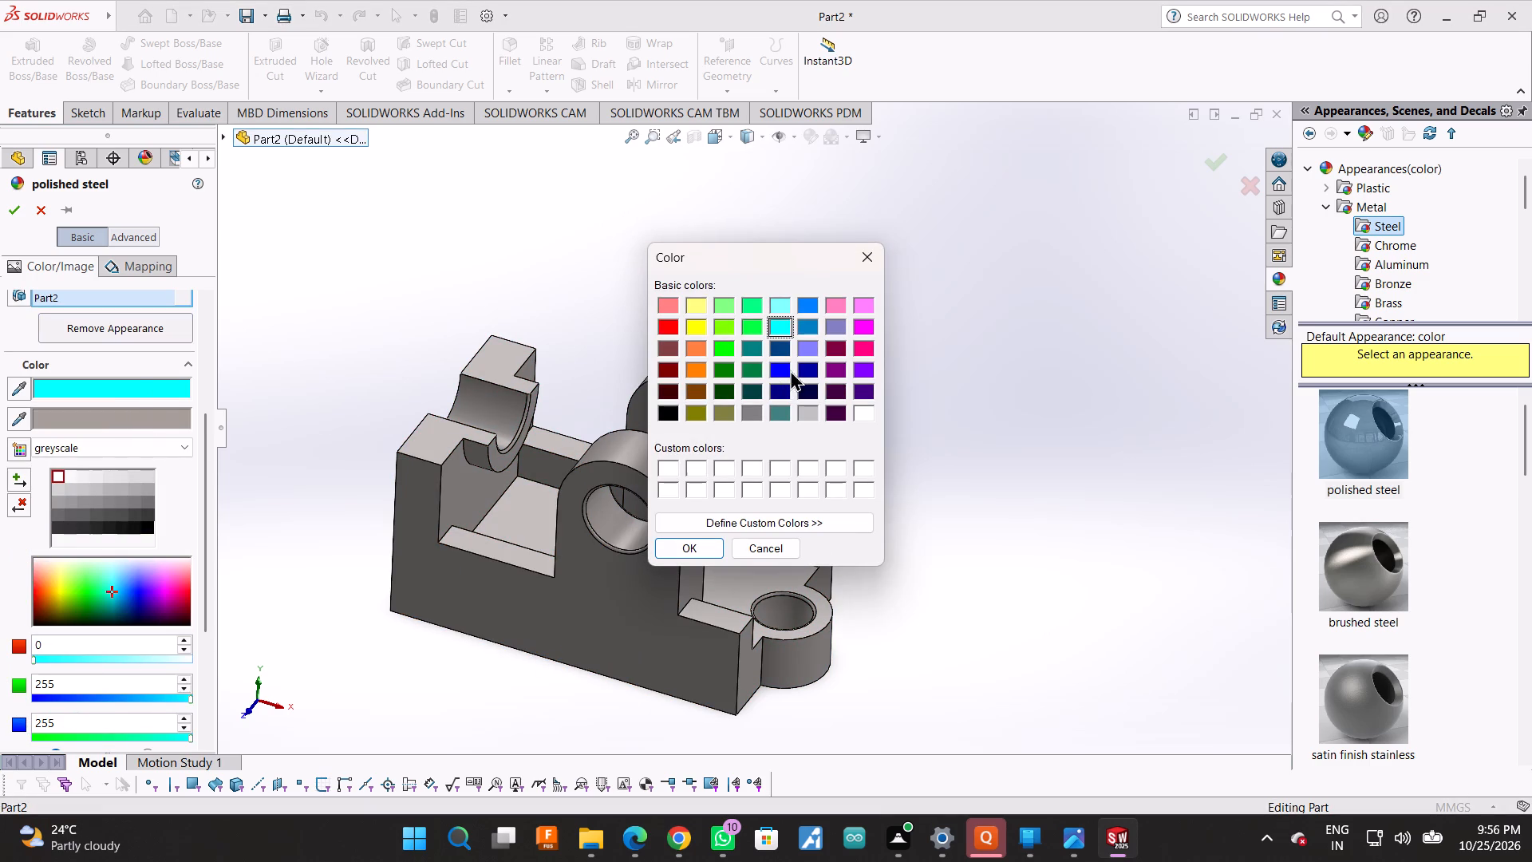
click(661, 550)
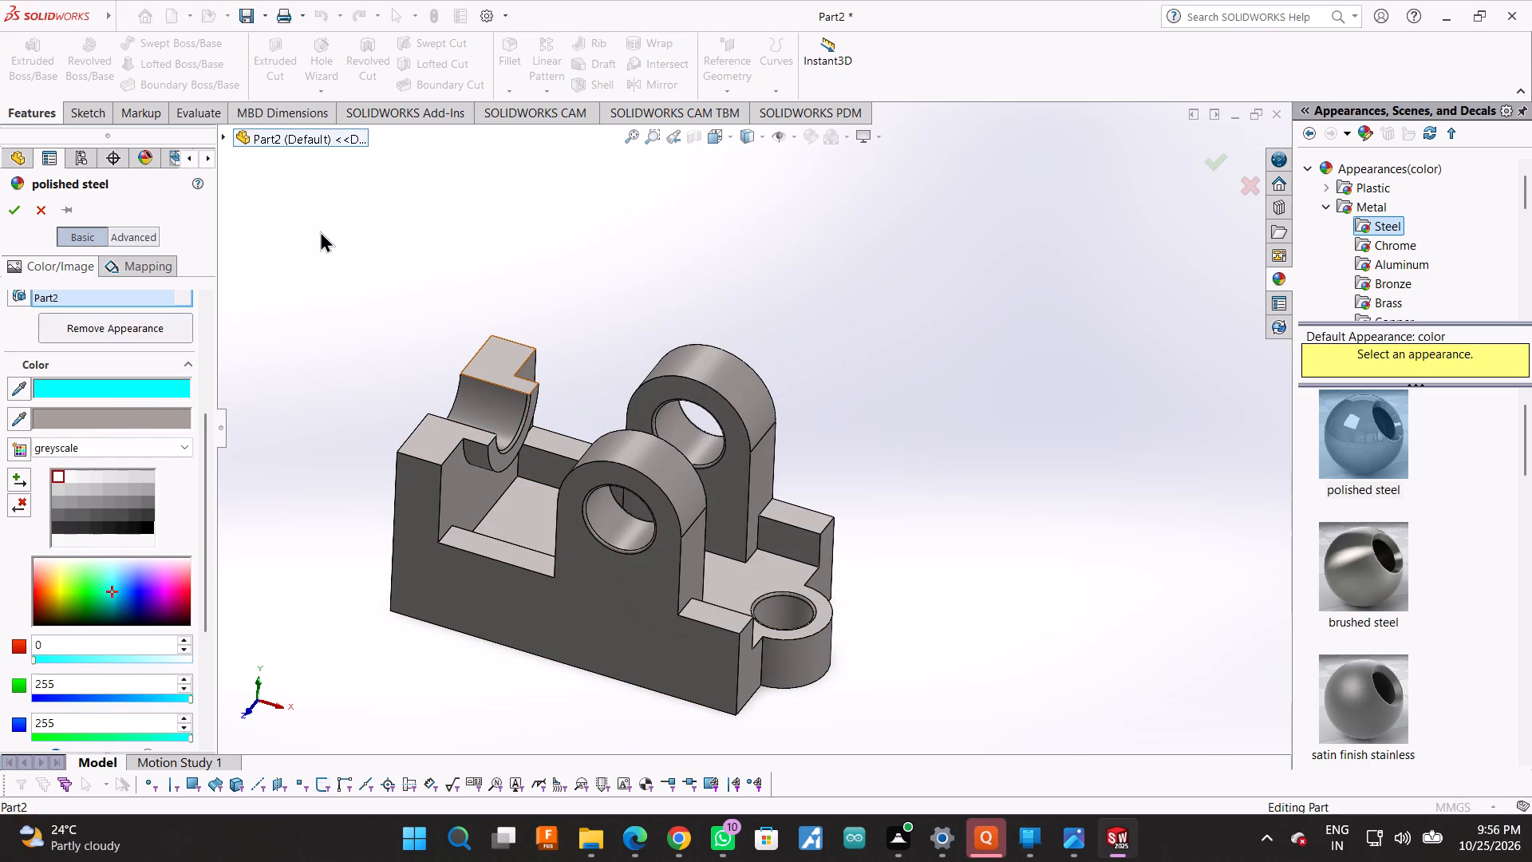
drag(320, 231, 925, 759)
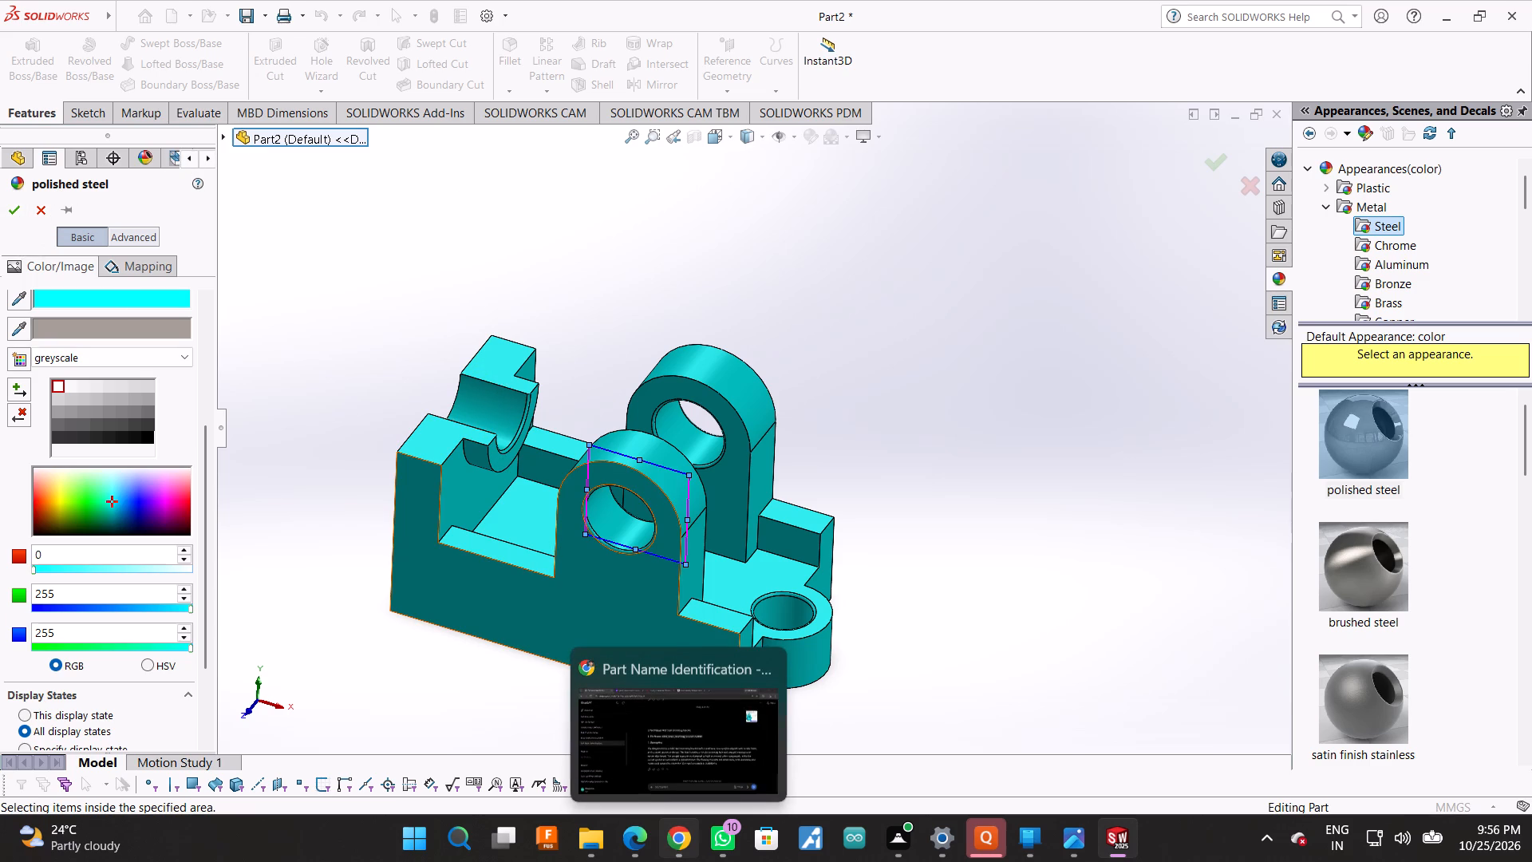
click(8, 201)
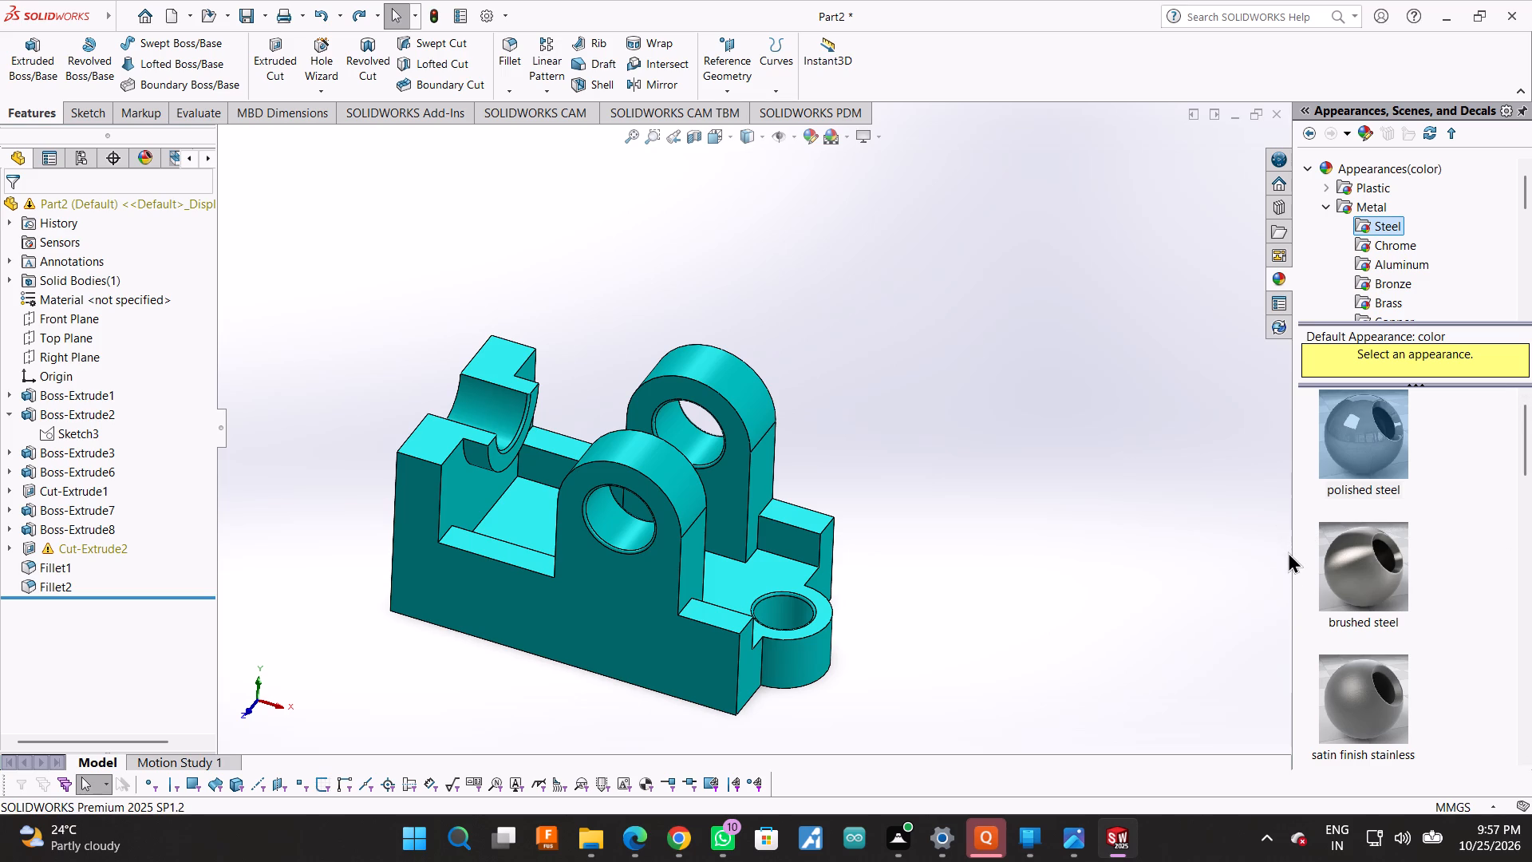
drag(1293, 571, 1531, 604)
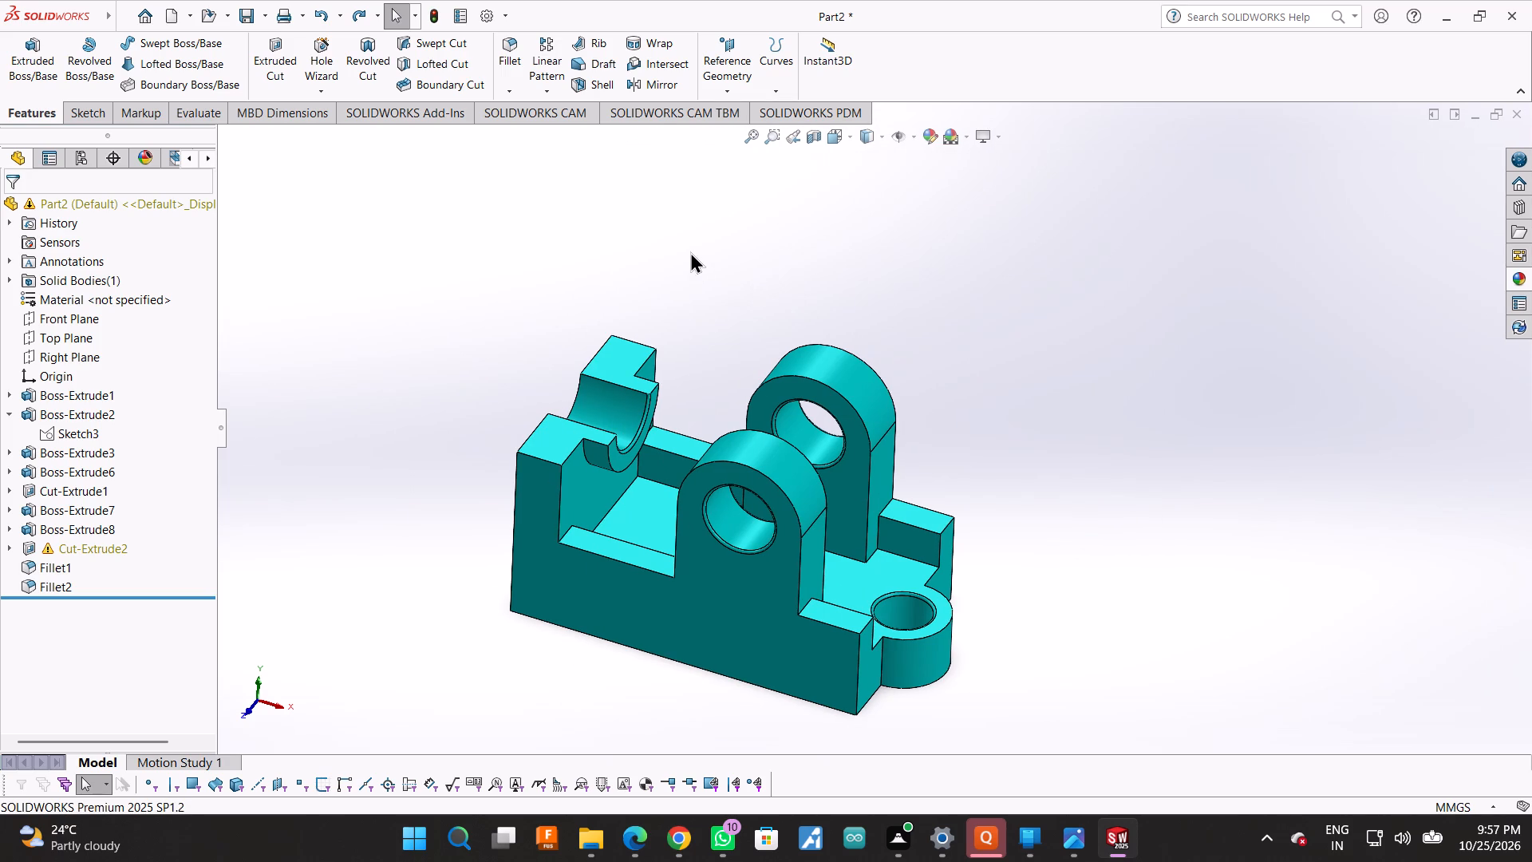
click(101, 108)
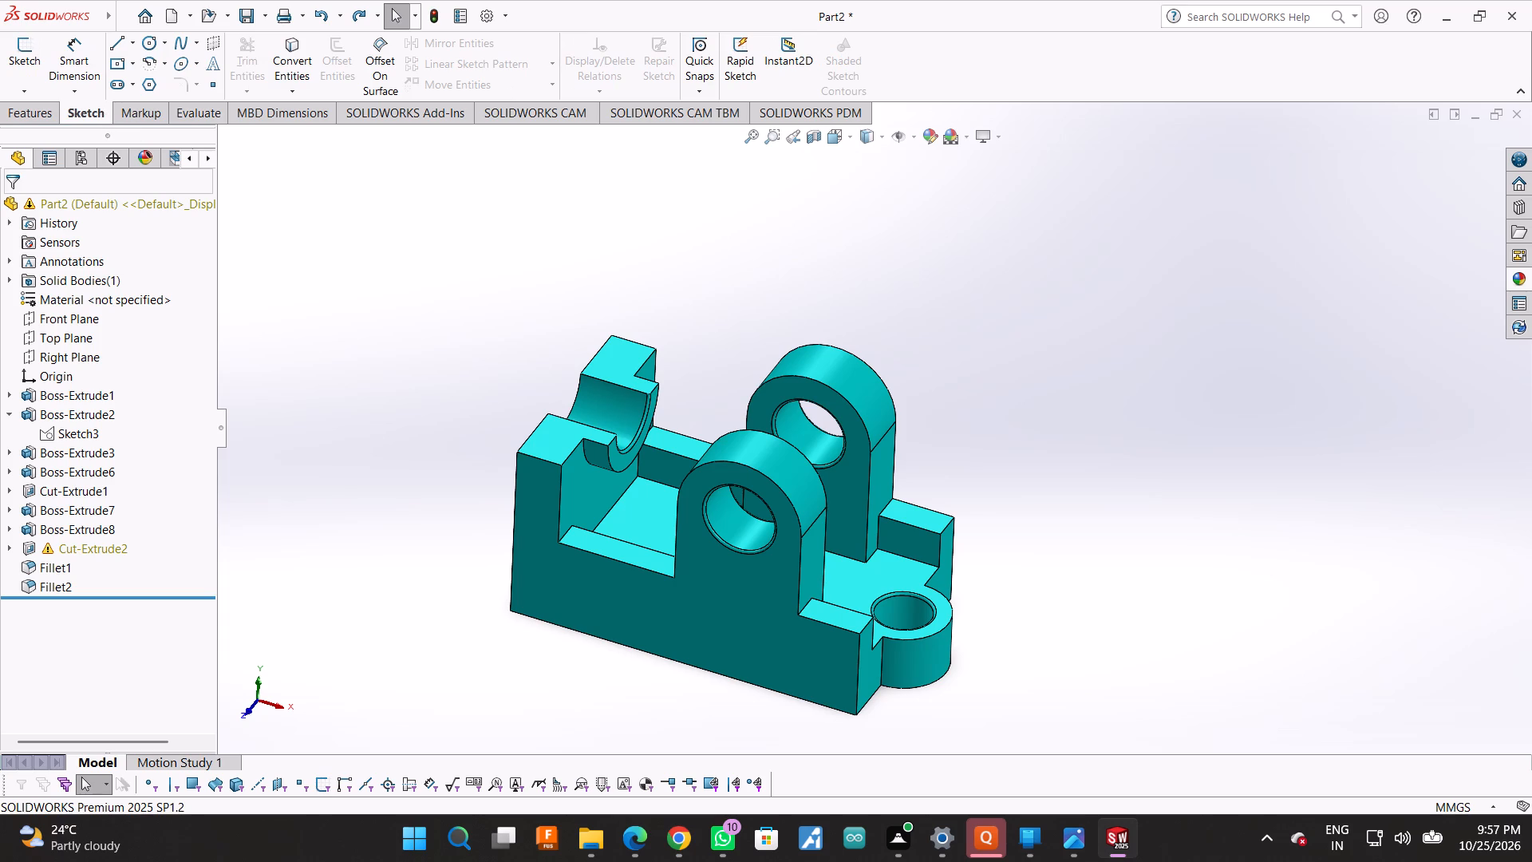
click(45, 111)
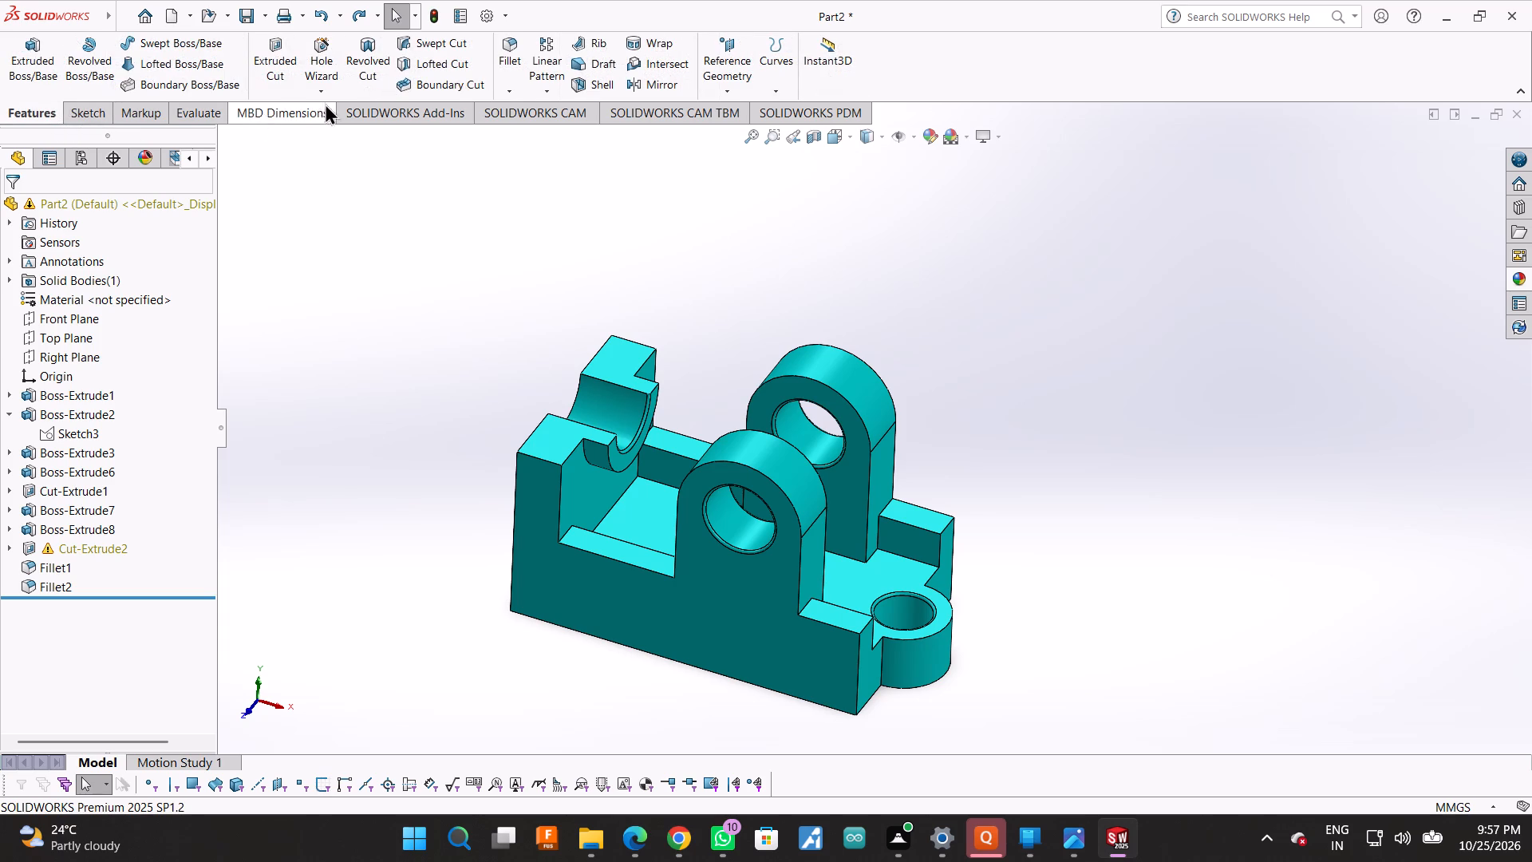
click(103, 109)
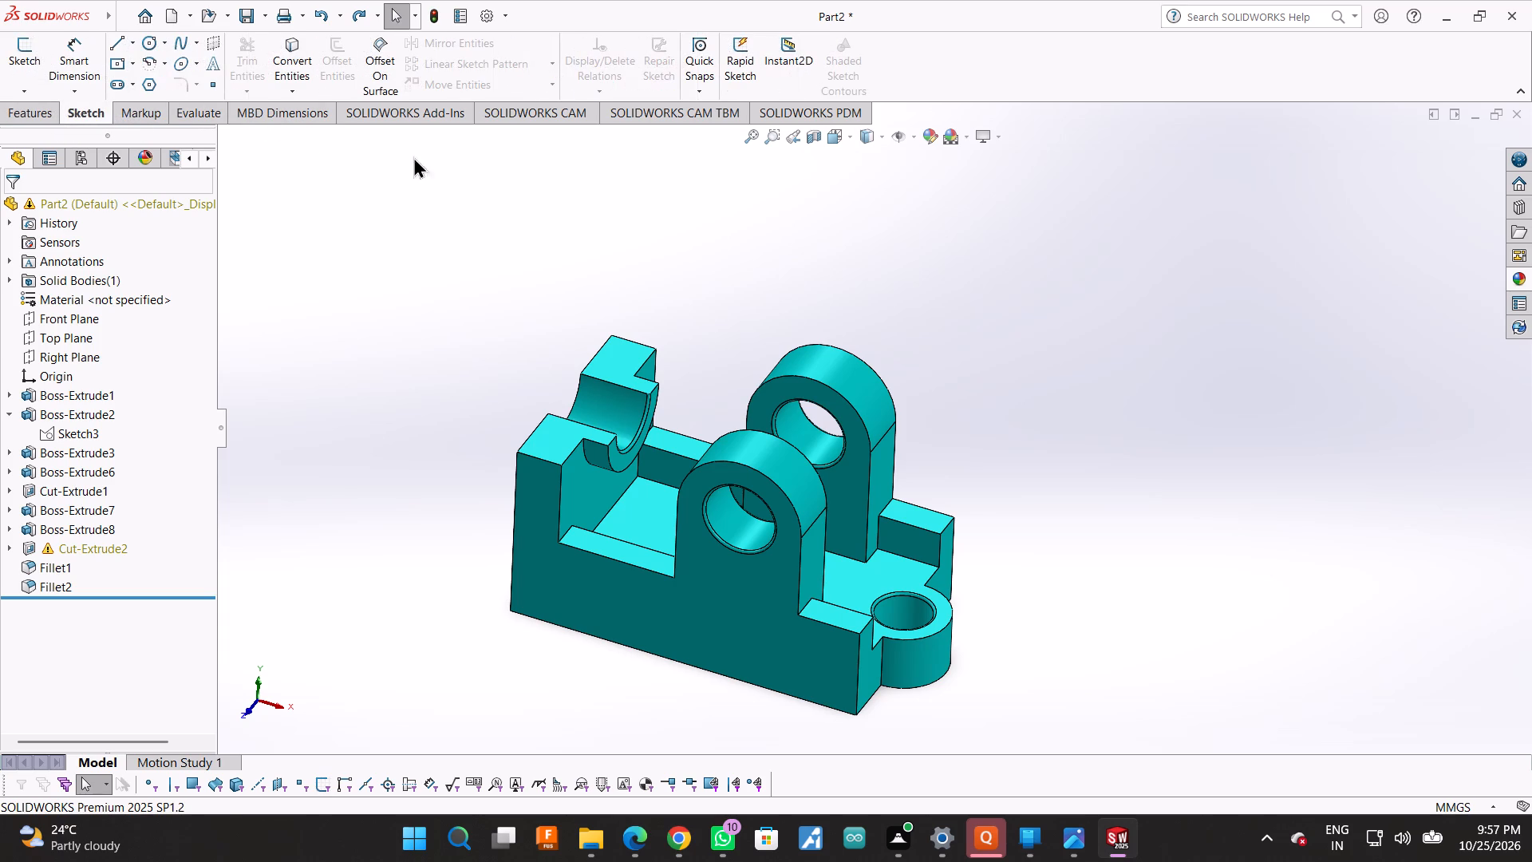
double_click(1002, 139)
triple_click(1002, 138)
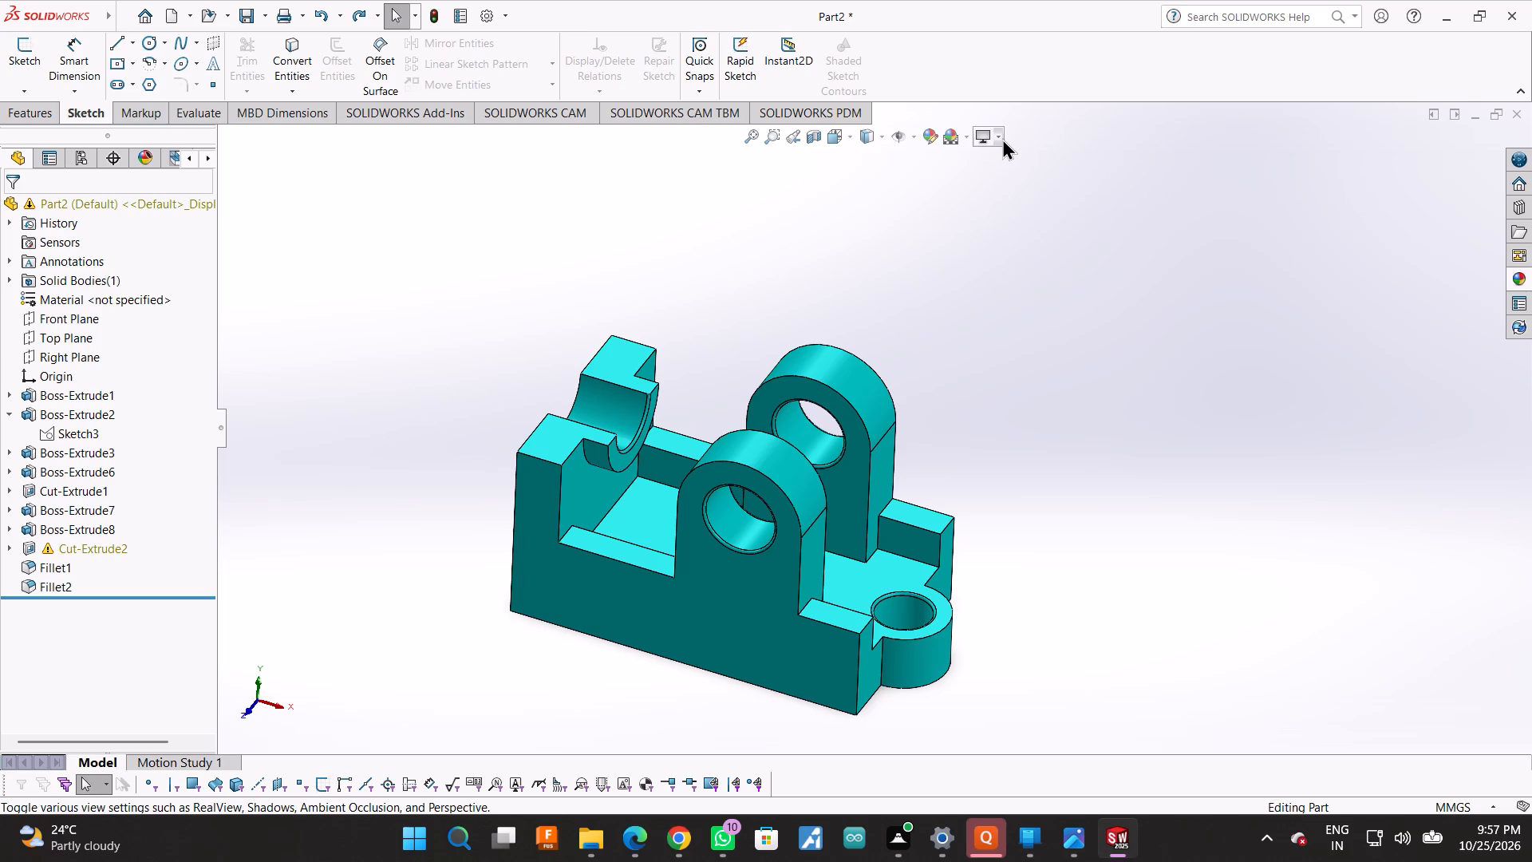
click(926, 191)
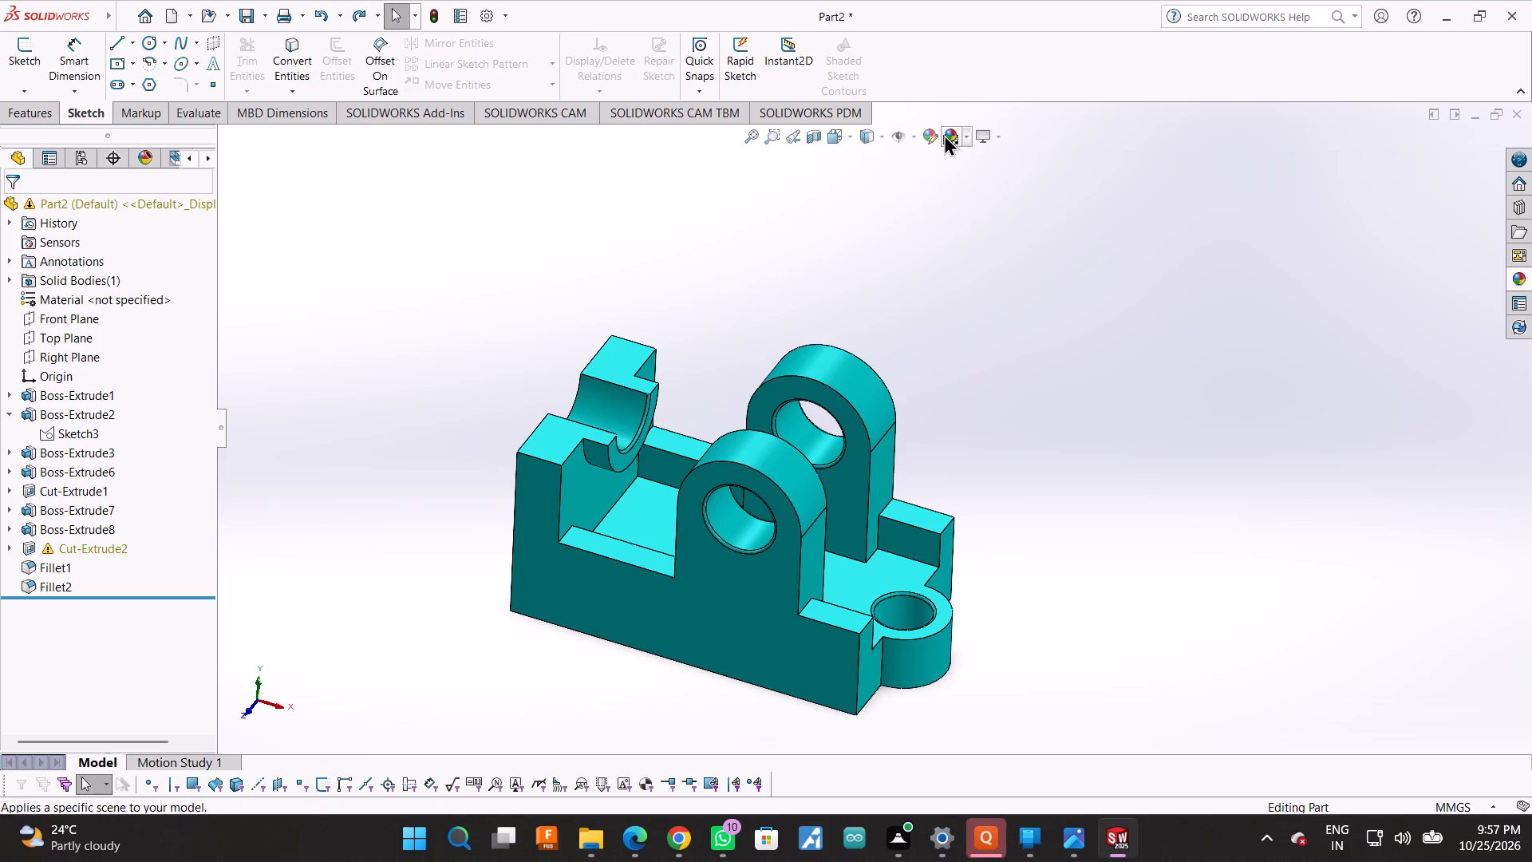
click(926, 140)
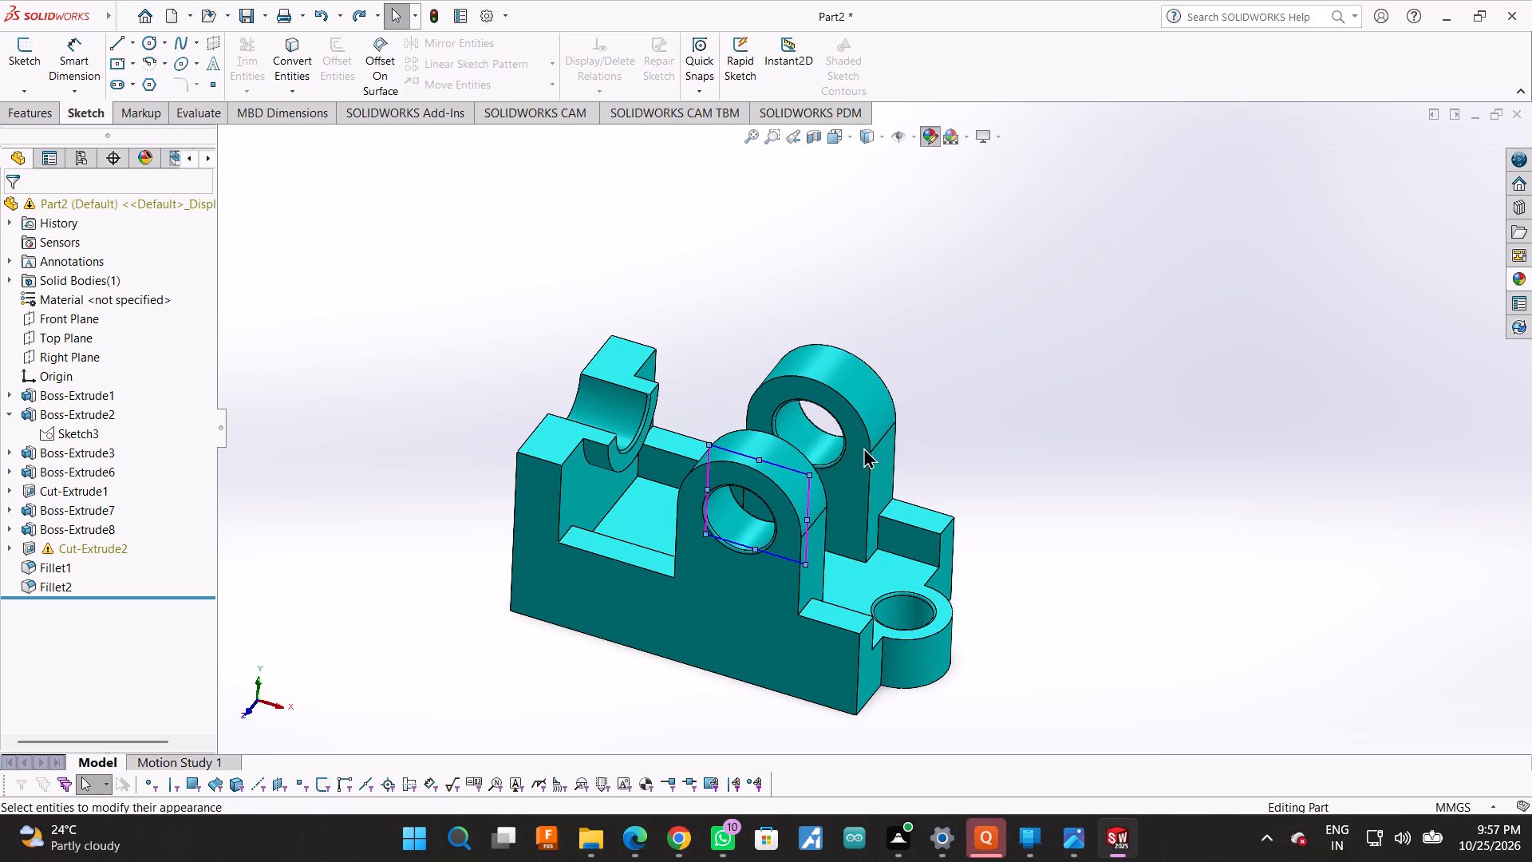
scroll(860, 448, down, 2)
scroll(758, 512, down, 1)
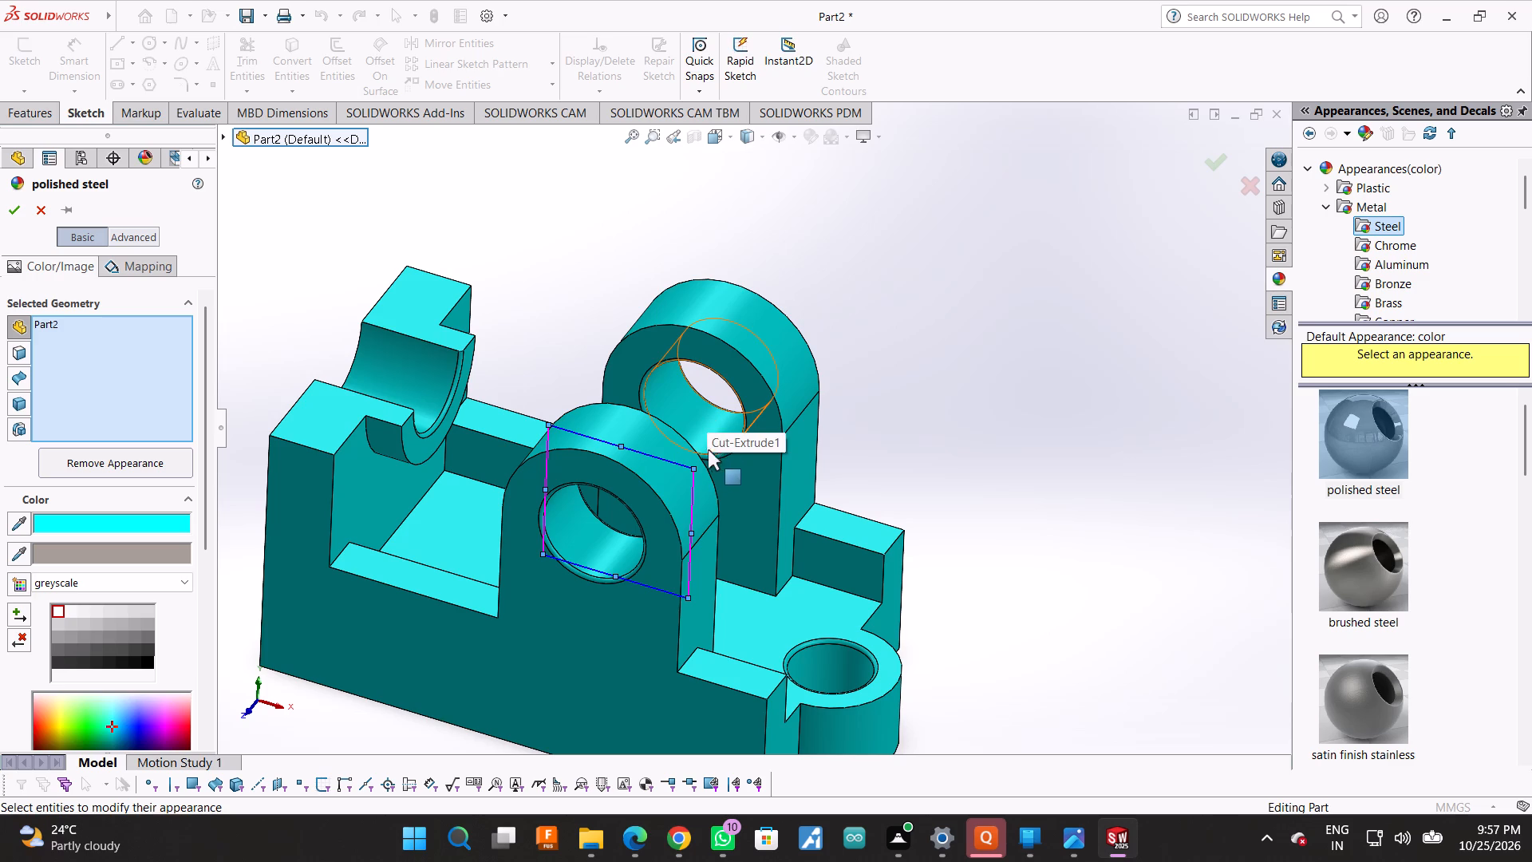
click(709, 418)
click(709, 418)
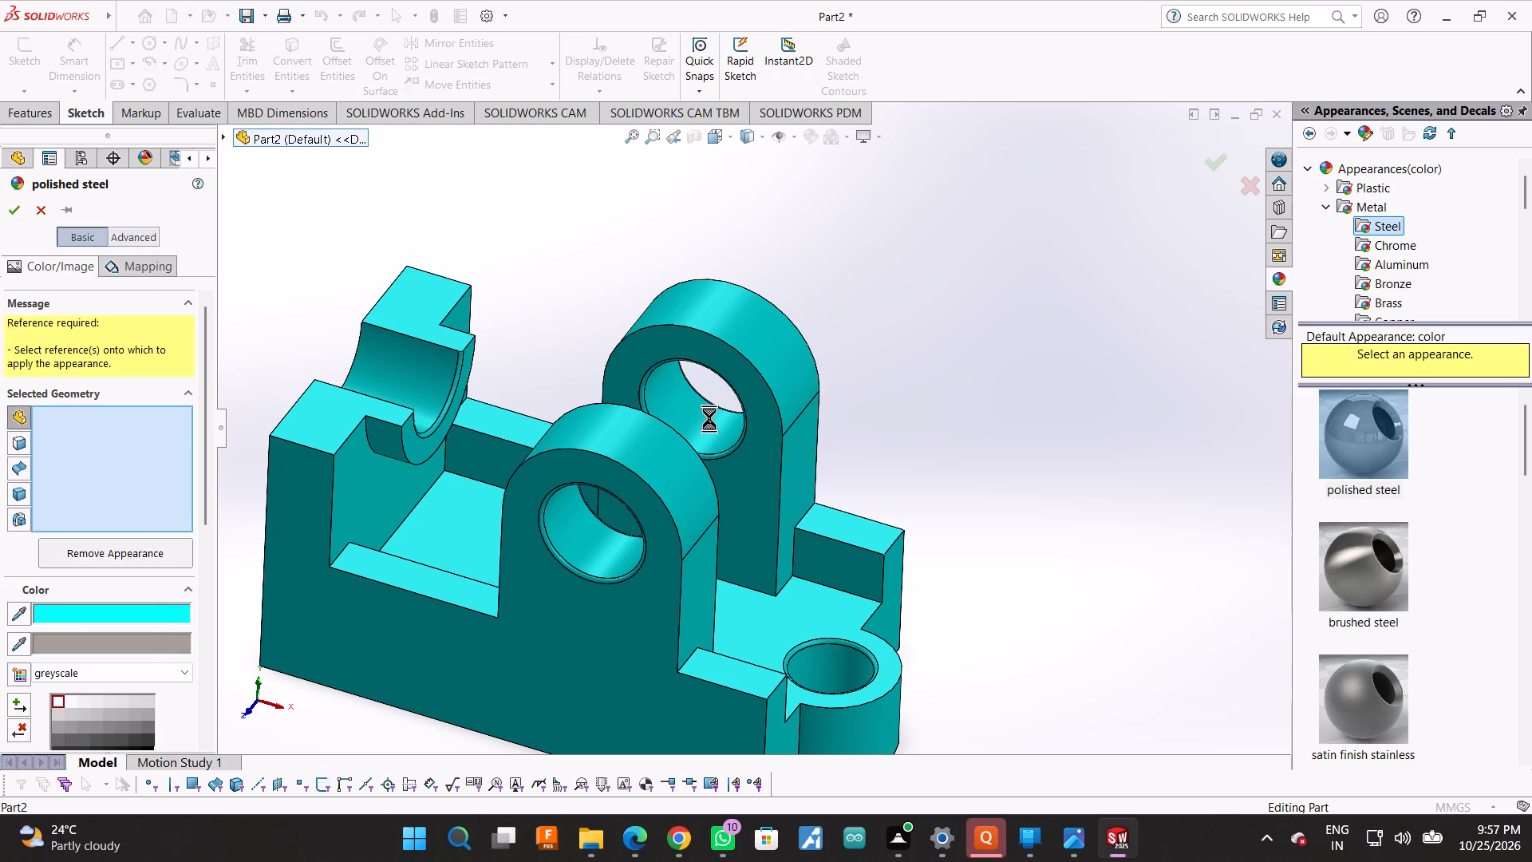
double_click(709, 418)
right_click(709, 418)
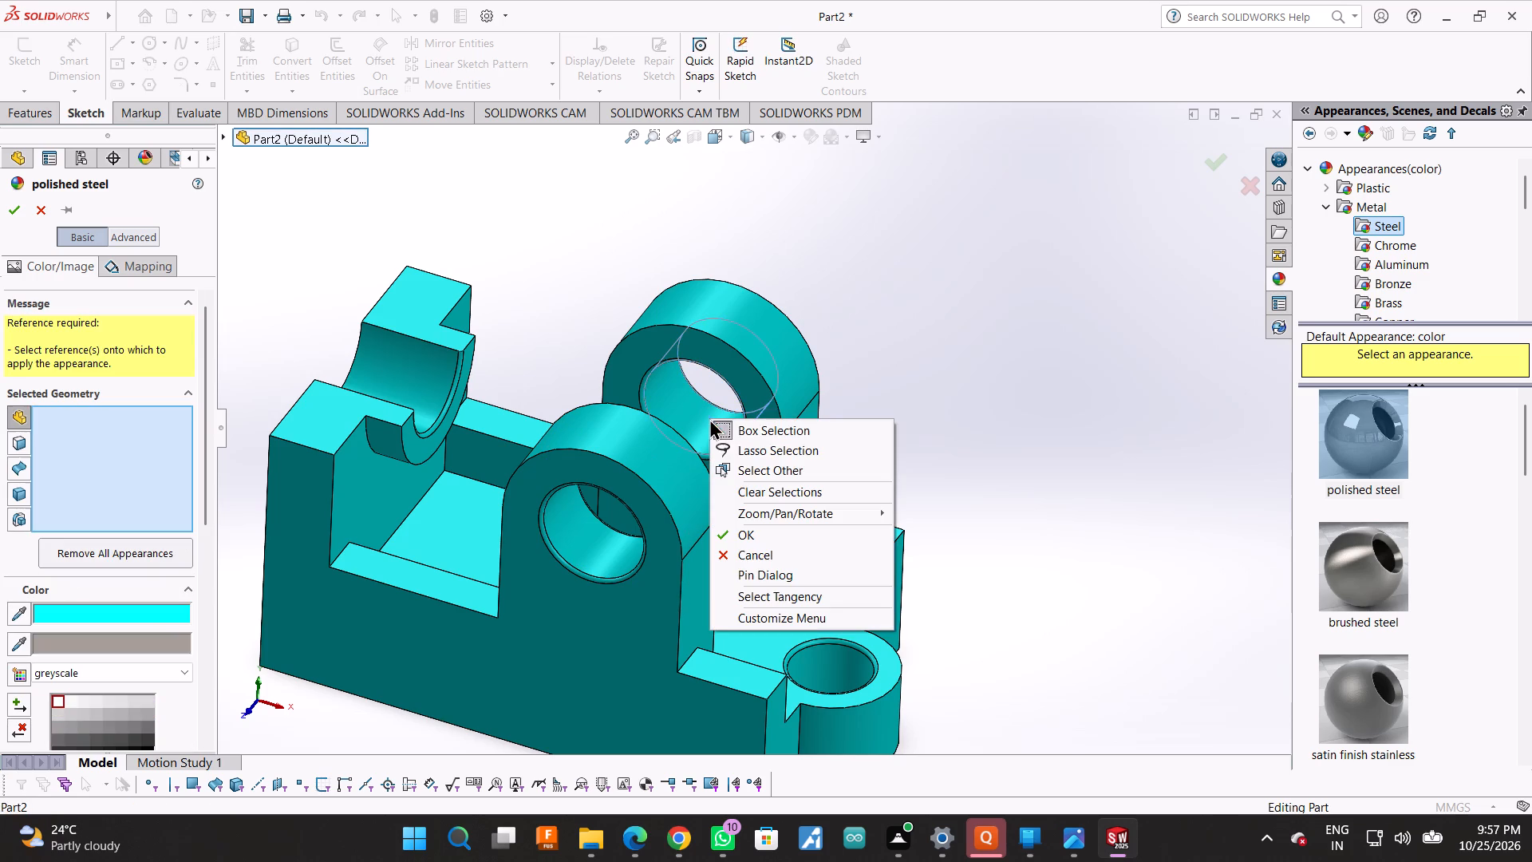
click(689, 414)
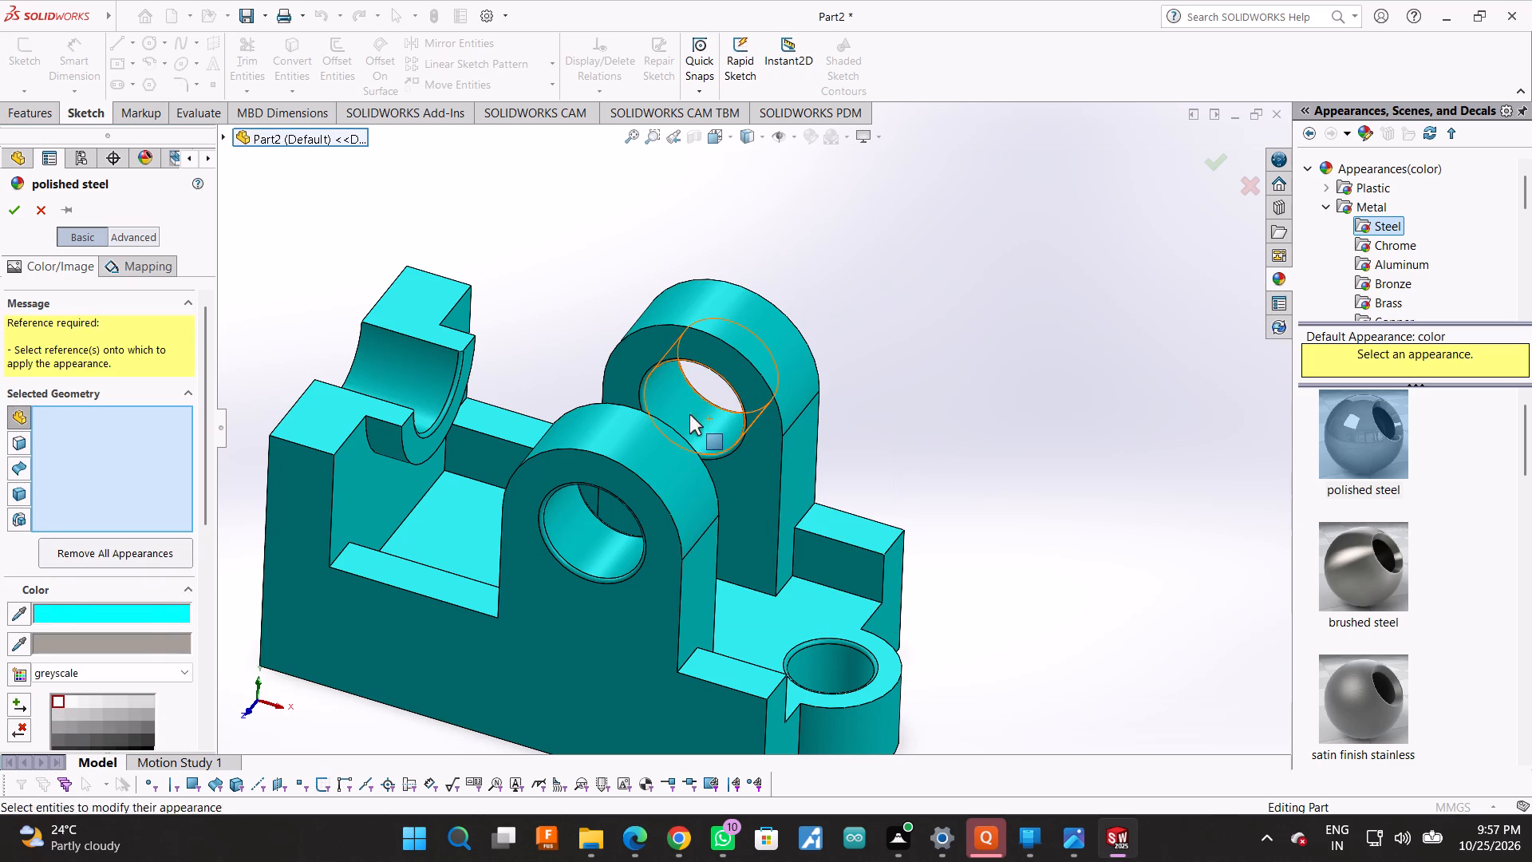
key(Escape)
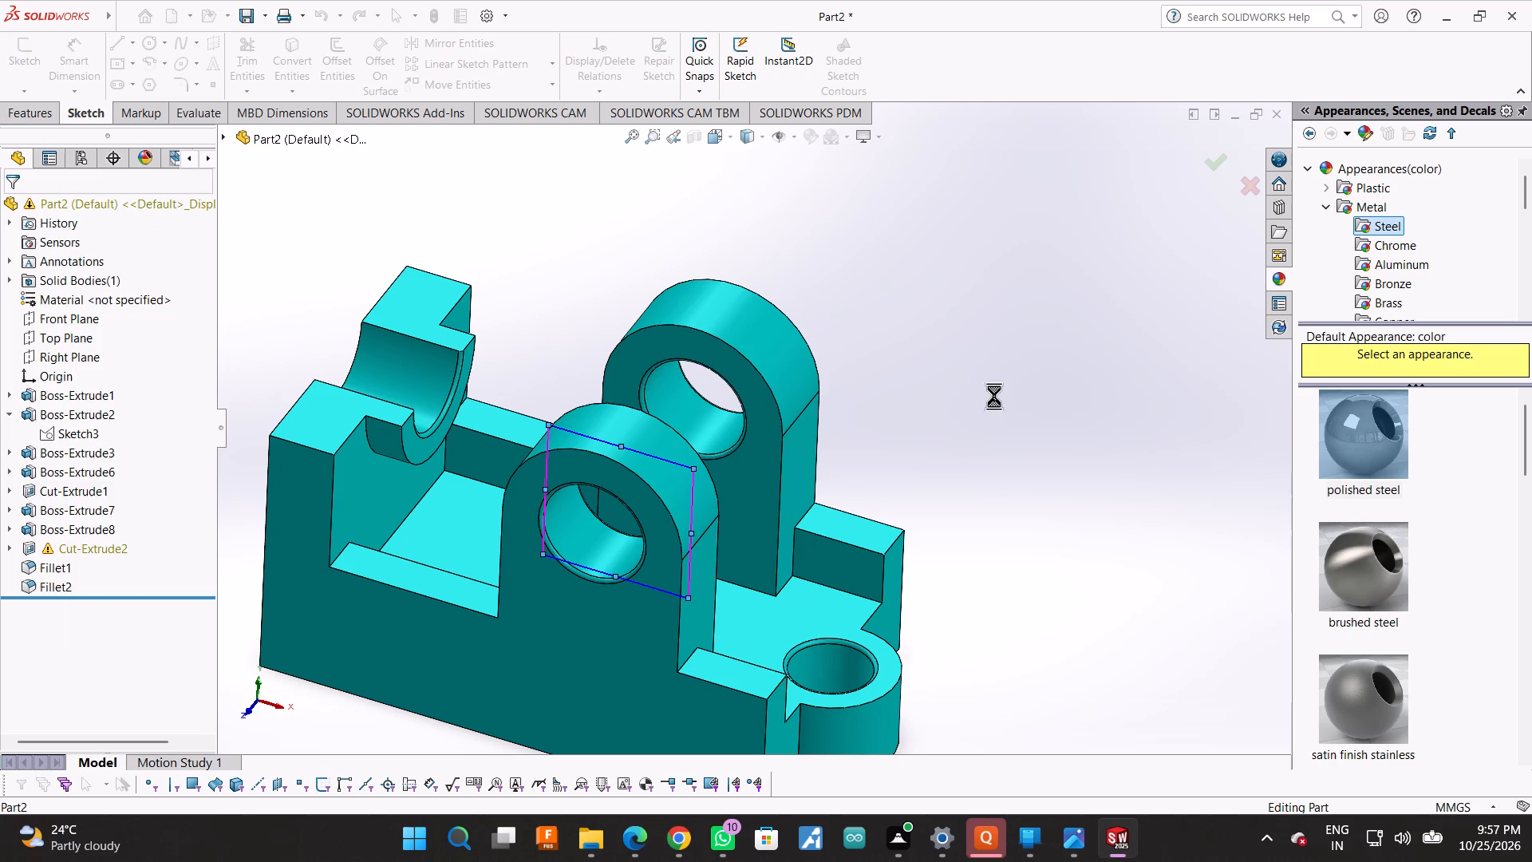
Reopen the part-level polished steel appearance for editing, starting from the inner face of the rear side wall's 28 mm hole.
click(723, 441)
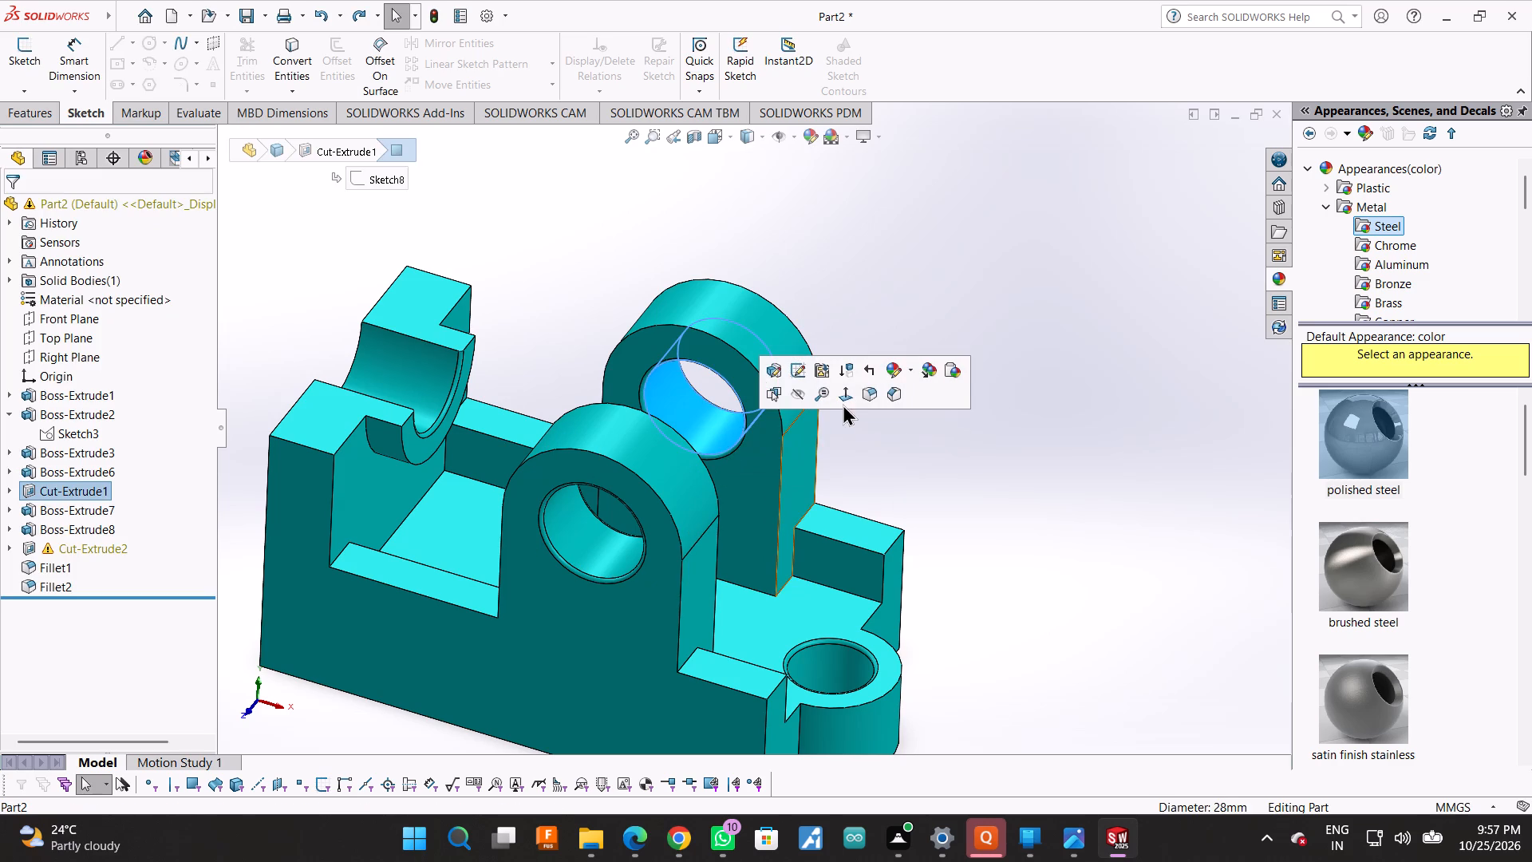
right_click(679, 415)
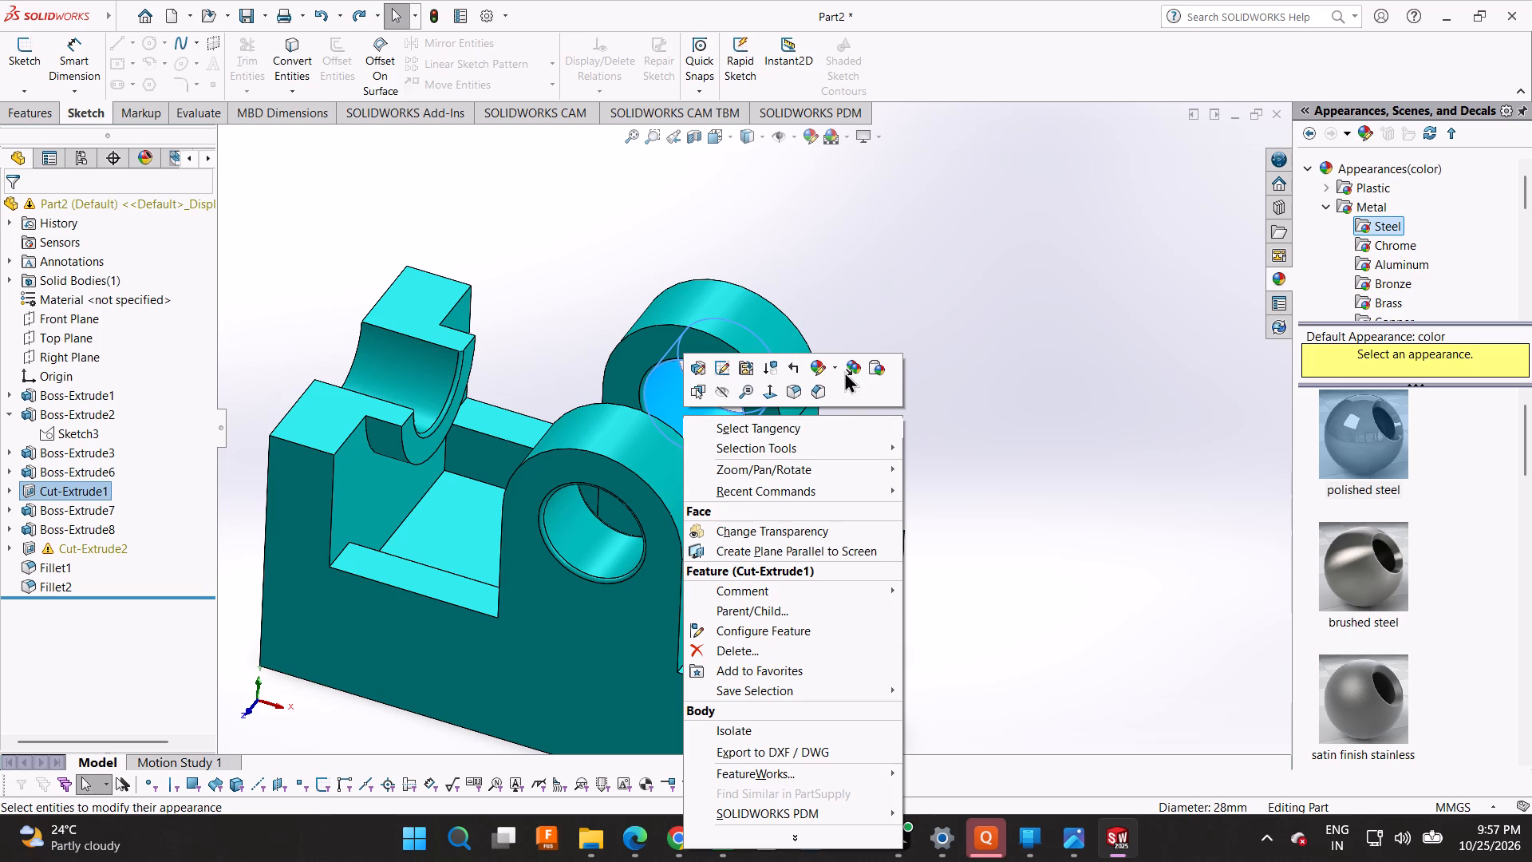
click(906, 290)
scroll(905, 338, up, 1)
scroll(875, 411, down, 1)
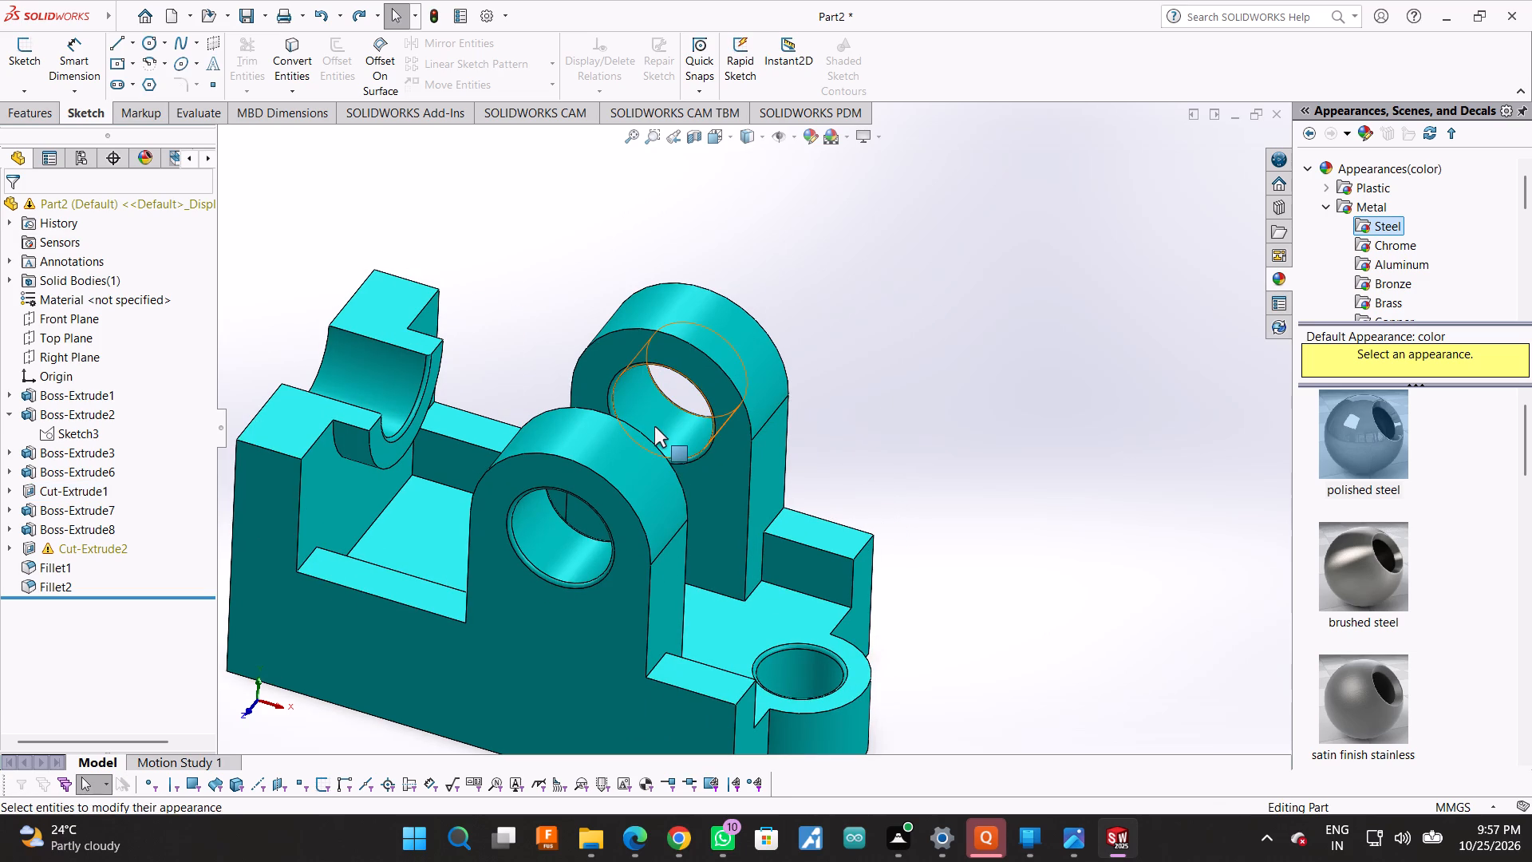
click(677, 415)
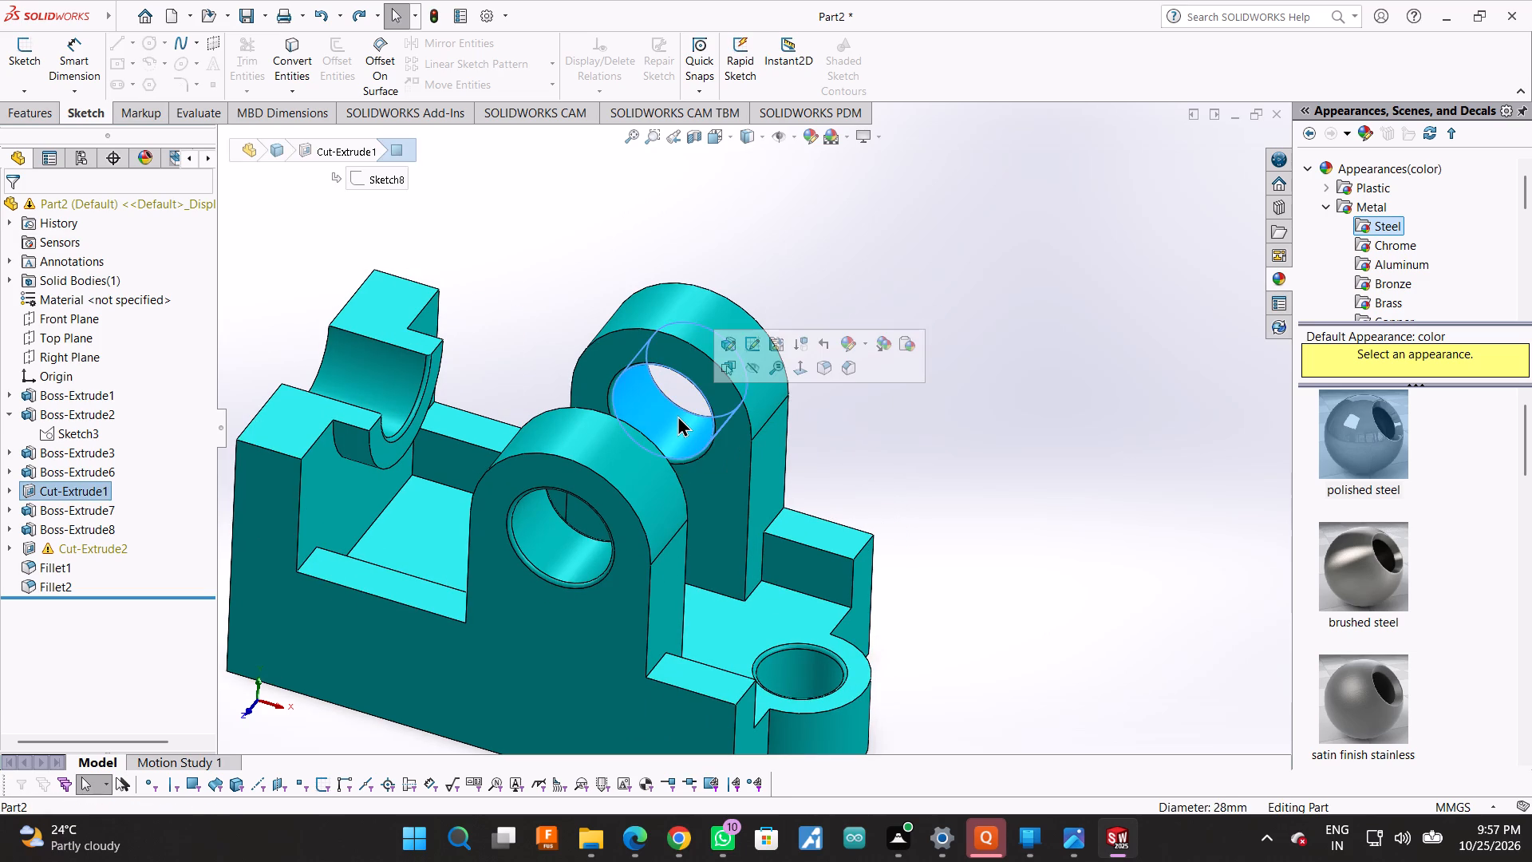
right_click(677, 415)
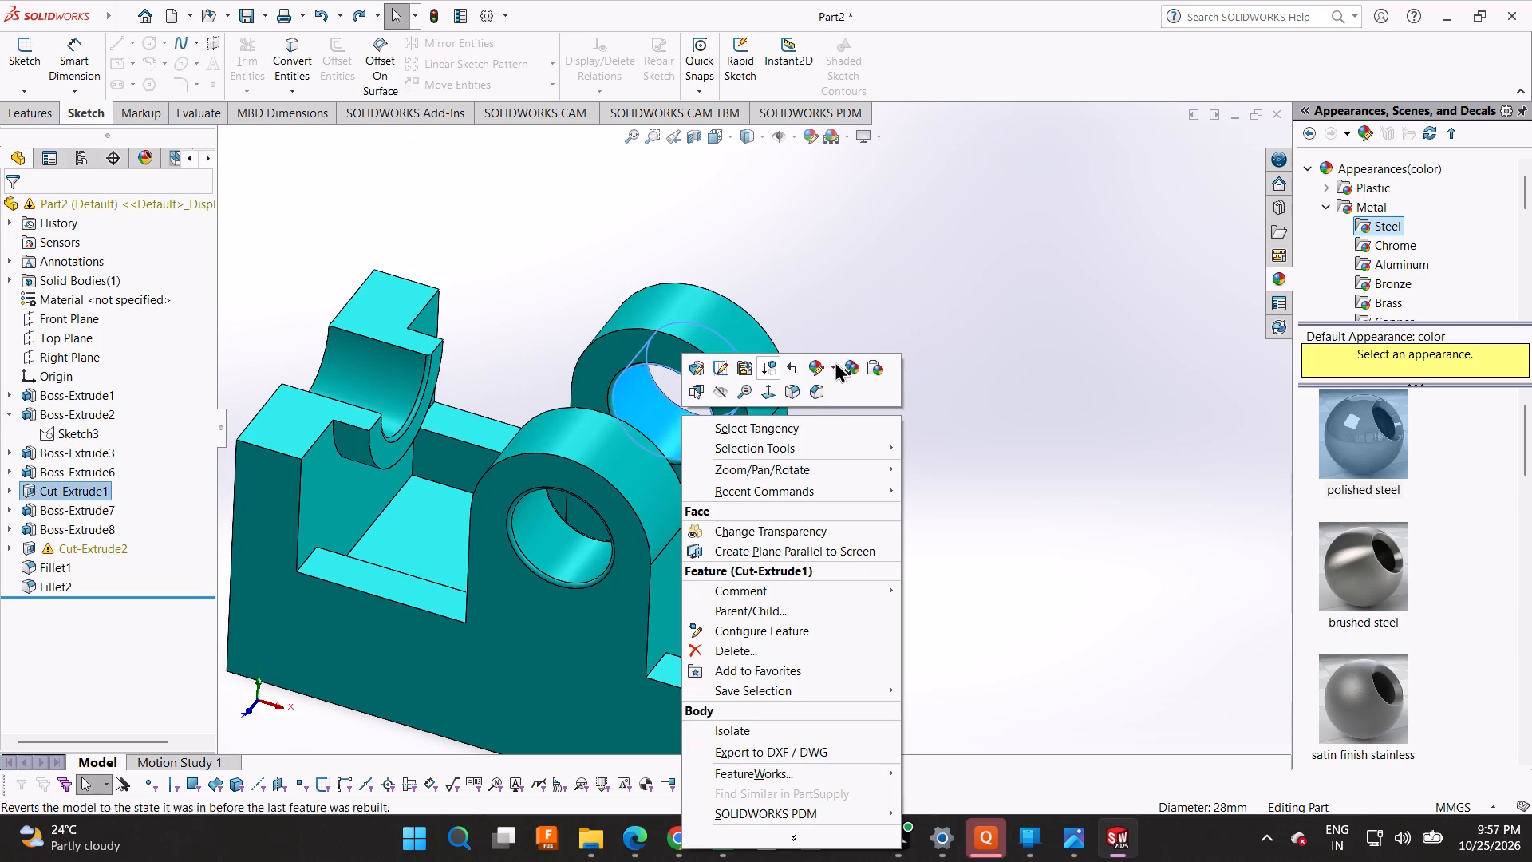
click(839, 360)
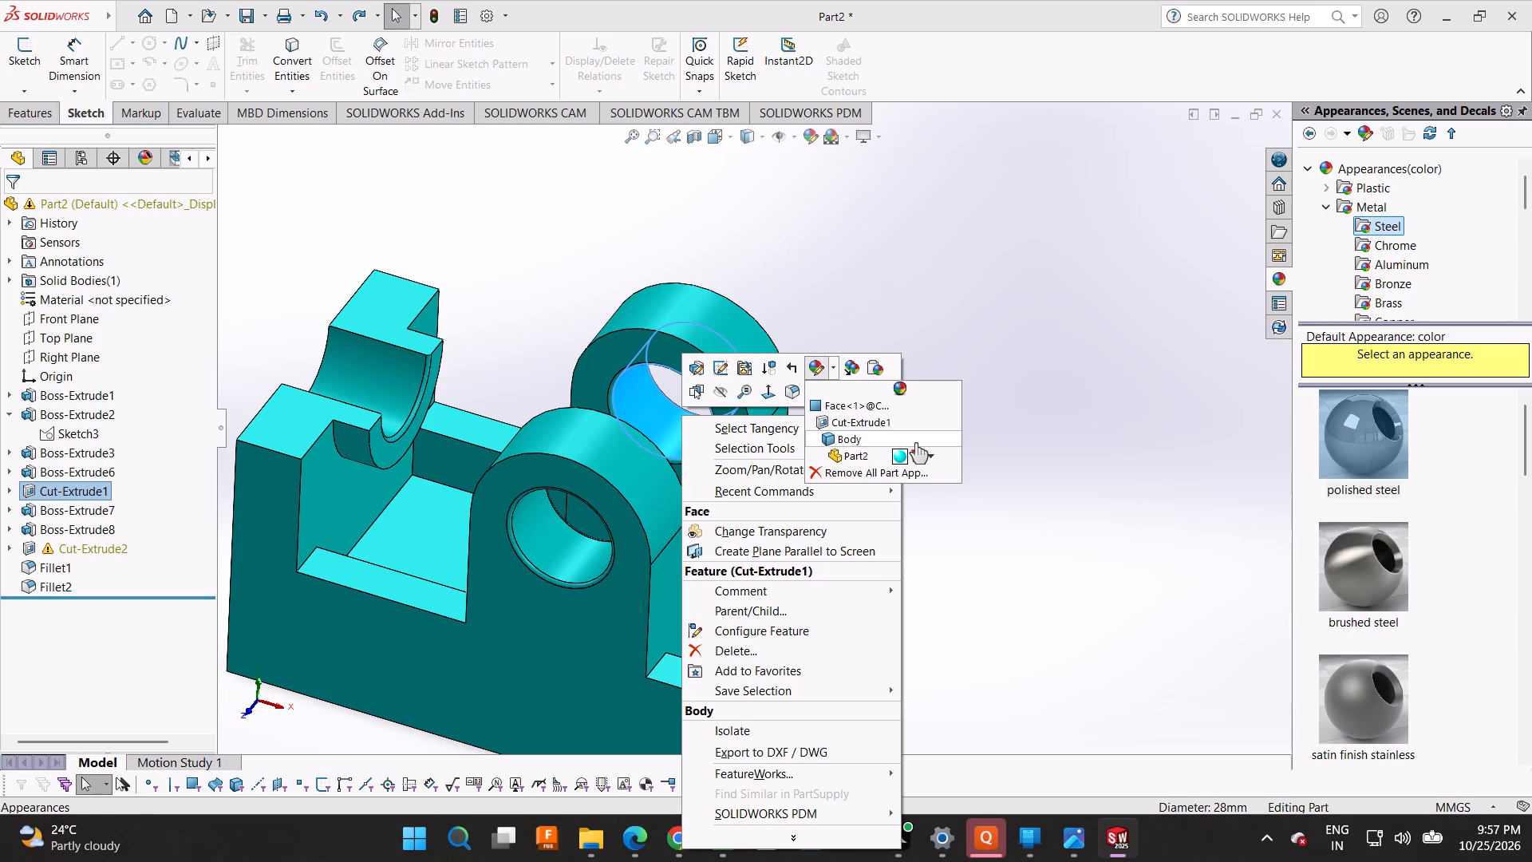
click(907, 454)
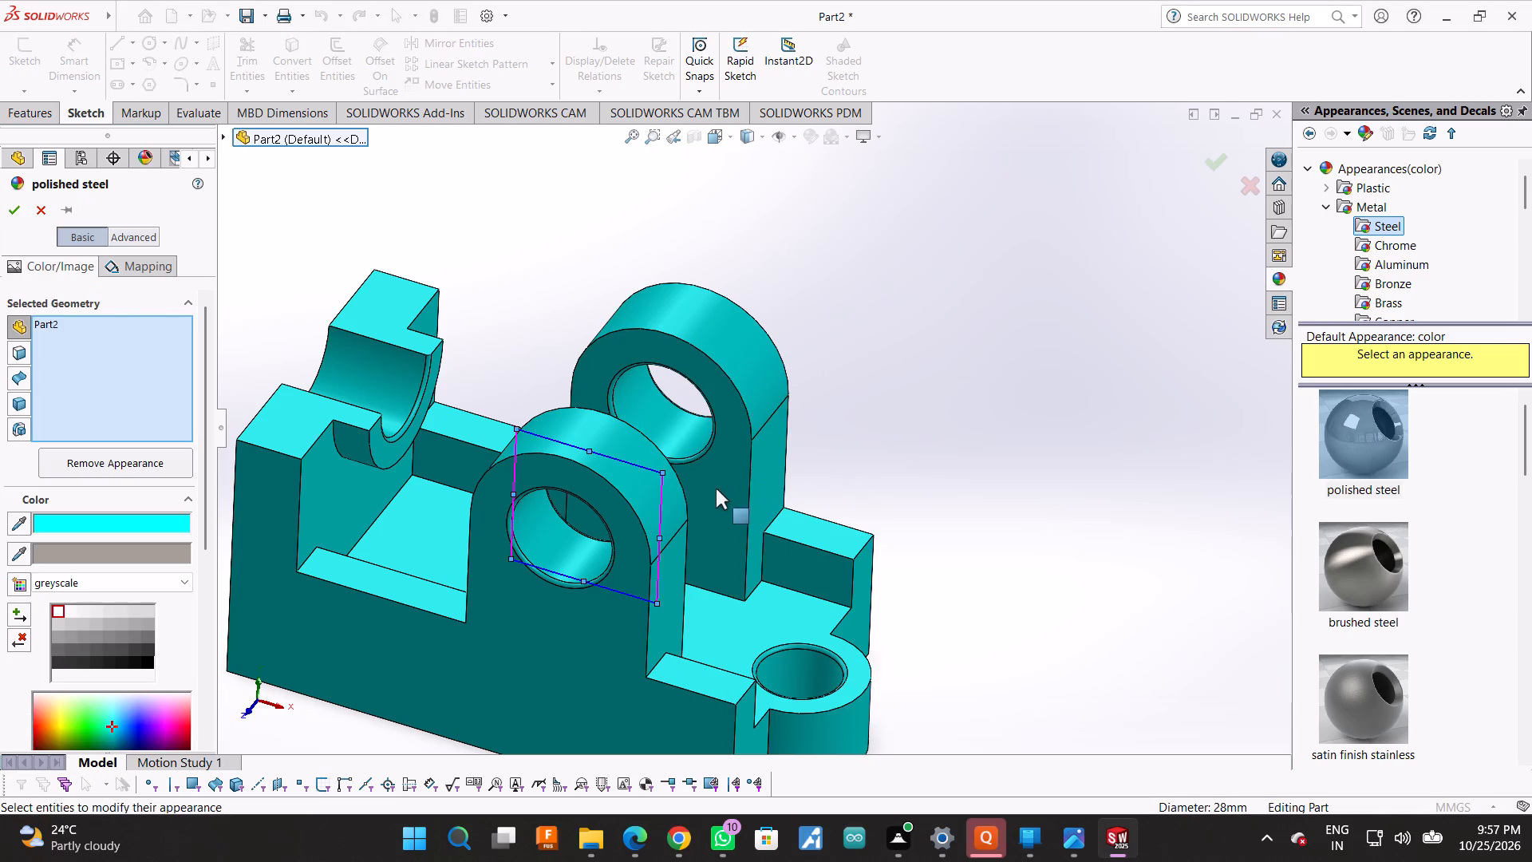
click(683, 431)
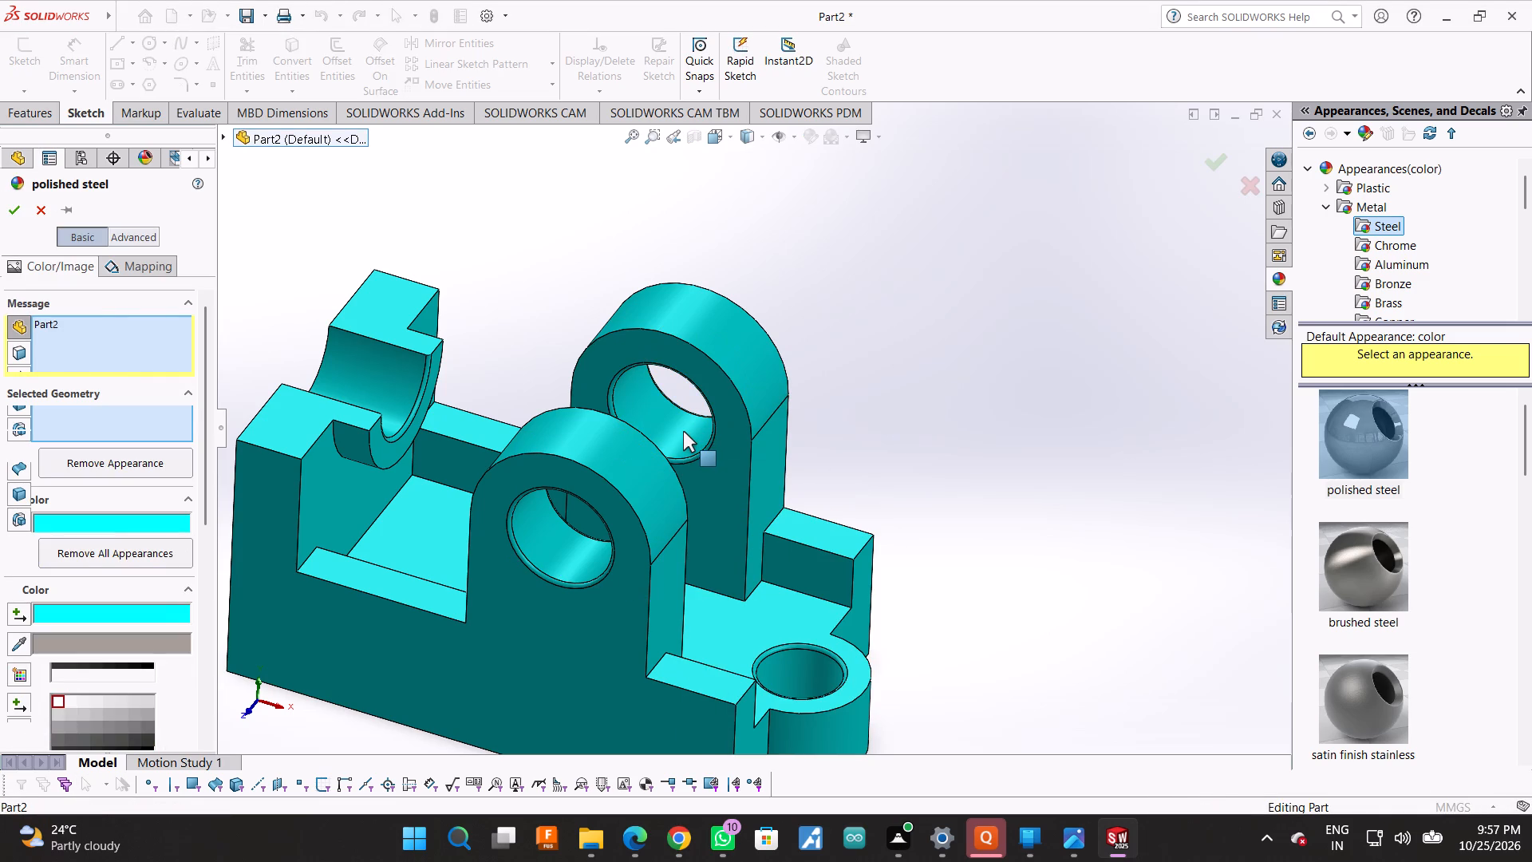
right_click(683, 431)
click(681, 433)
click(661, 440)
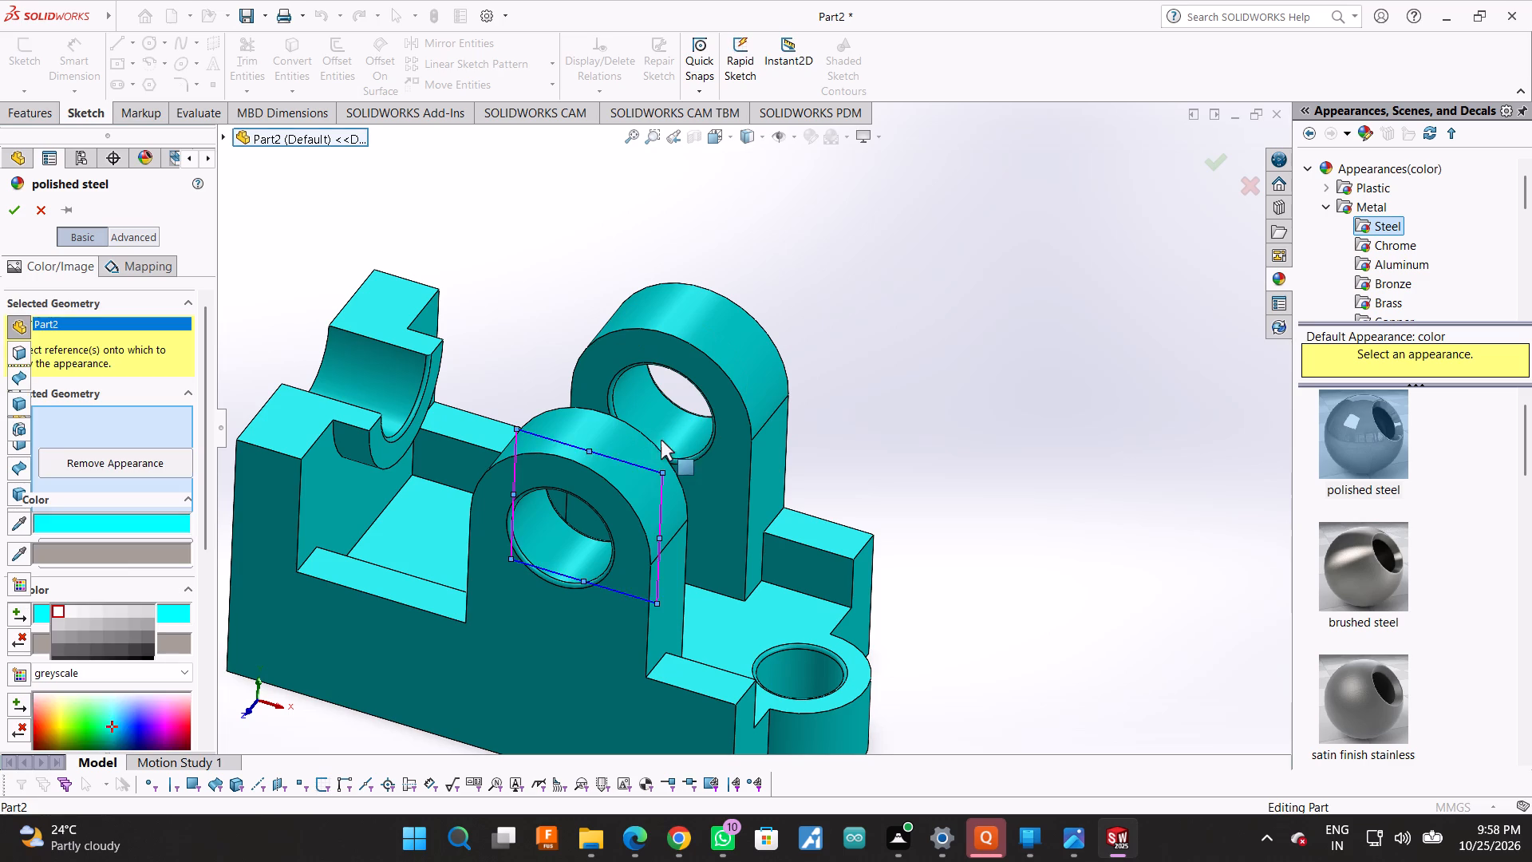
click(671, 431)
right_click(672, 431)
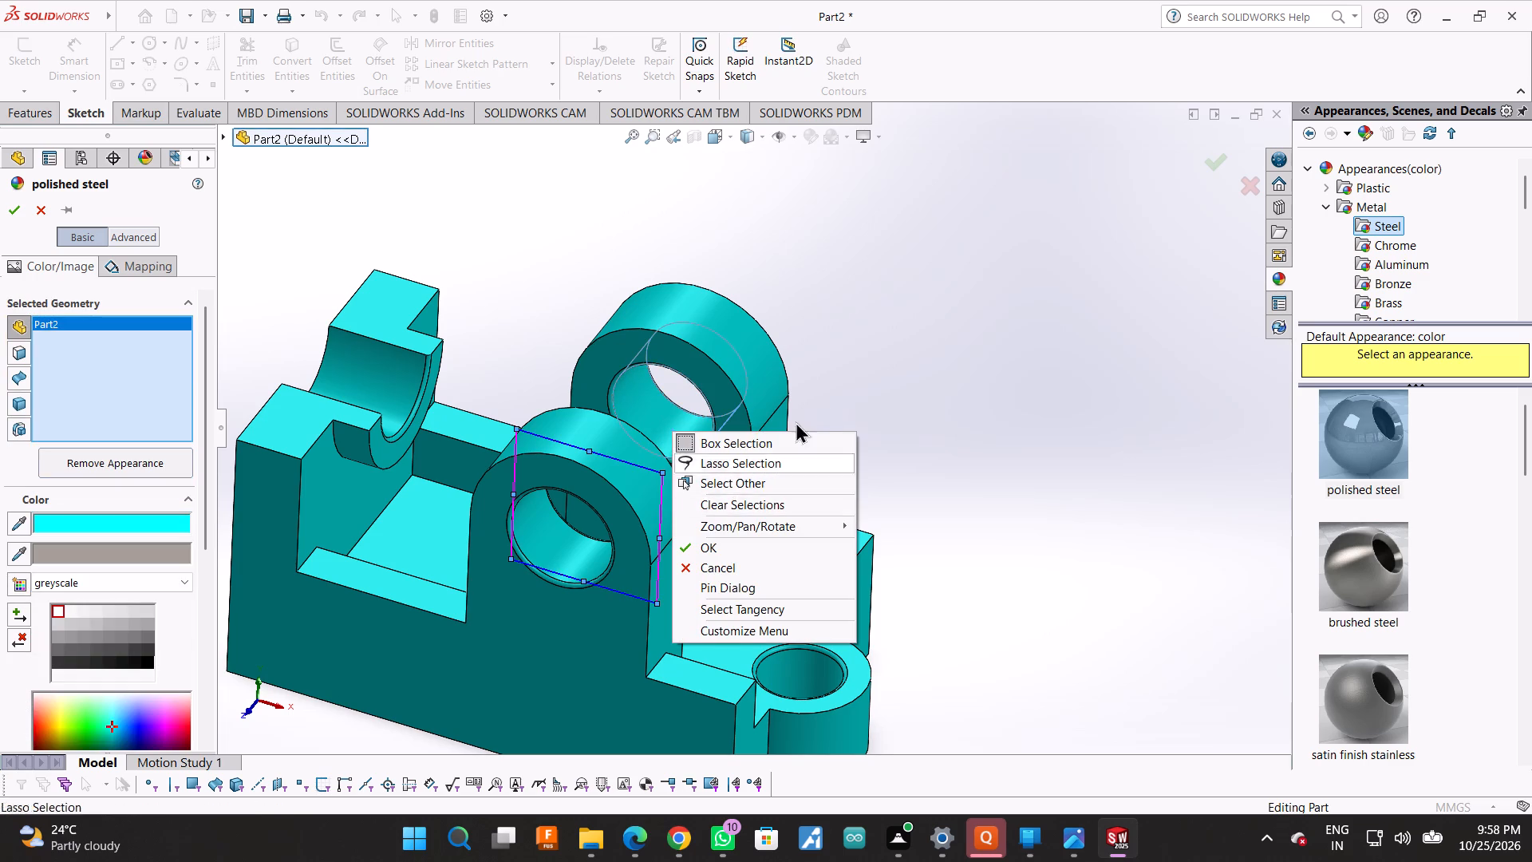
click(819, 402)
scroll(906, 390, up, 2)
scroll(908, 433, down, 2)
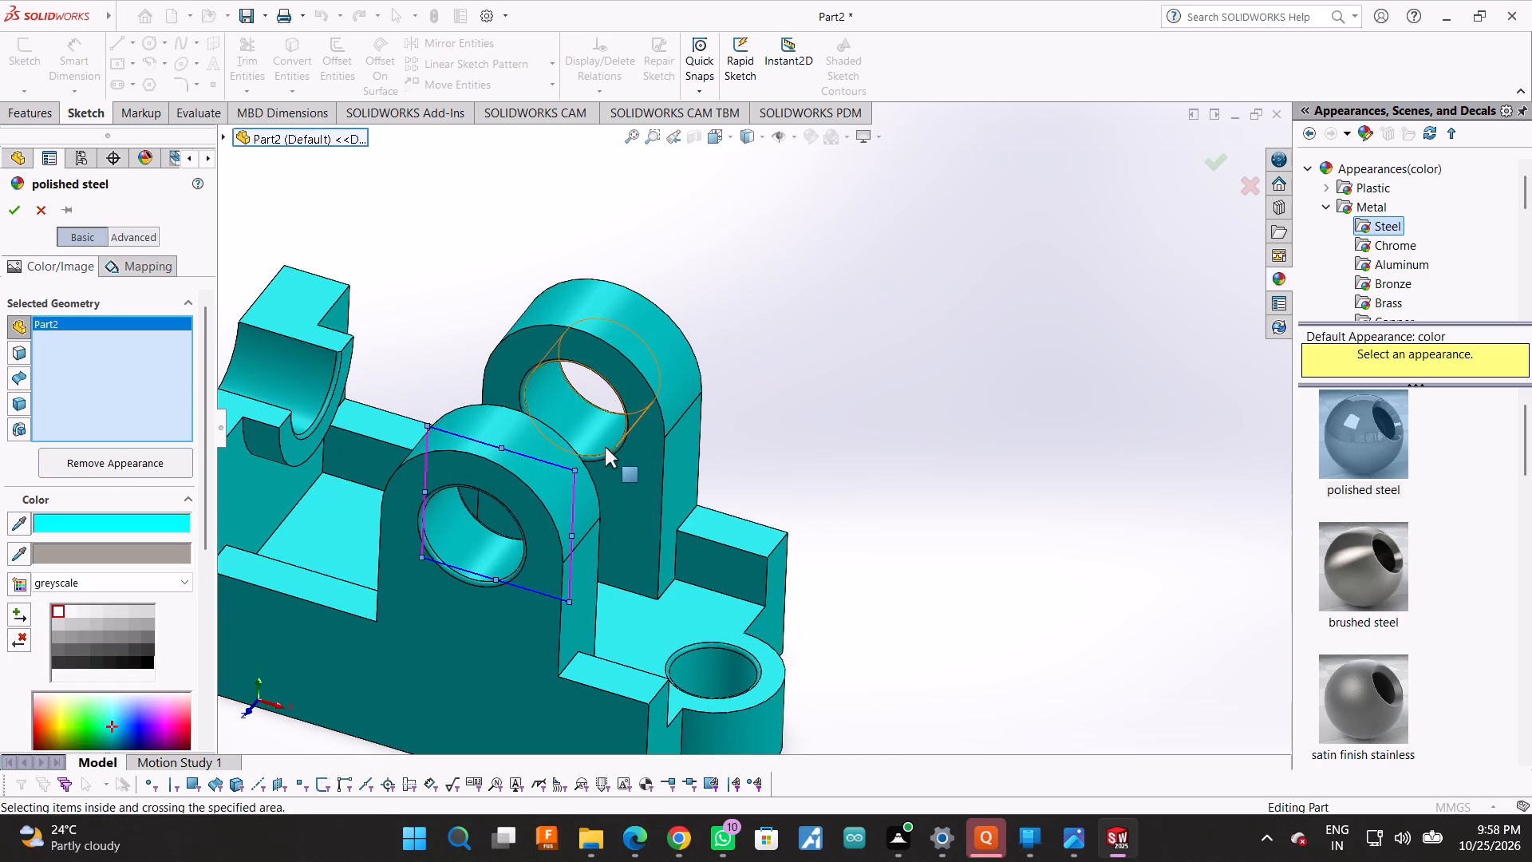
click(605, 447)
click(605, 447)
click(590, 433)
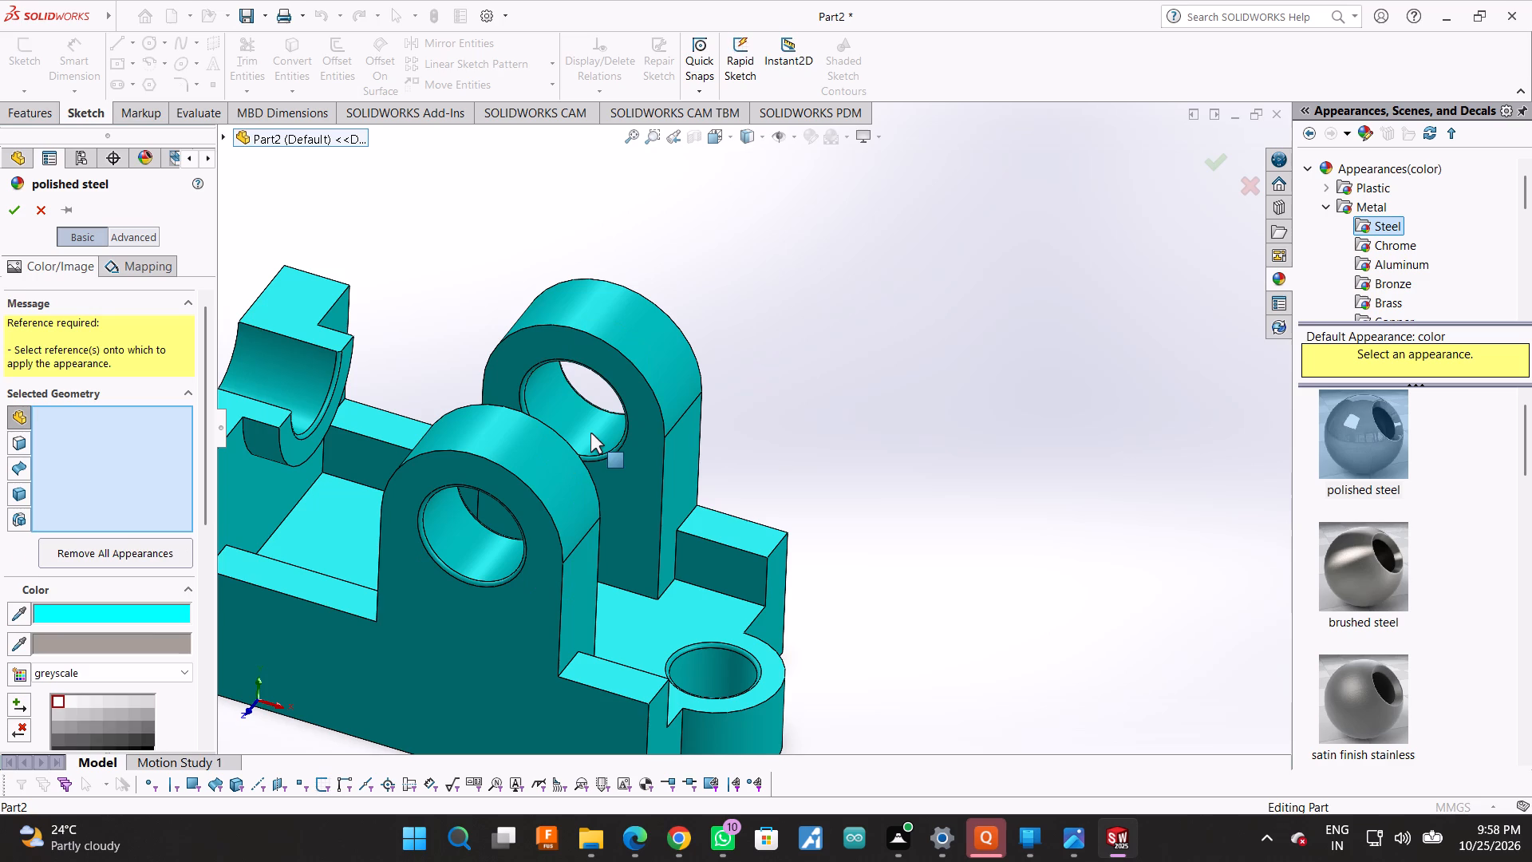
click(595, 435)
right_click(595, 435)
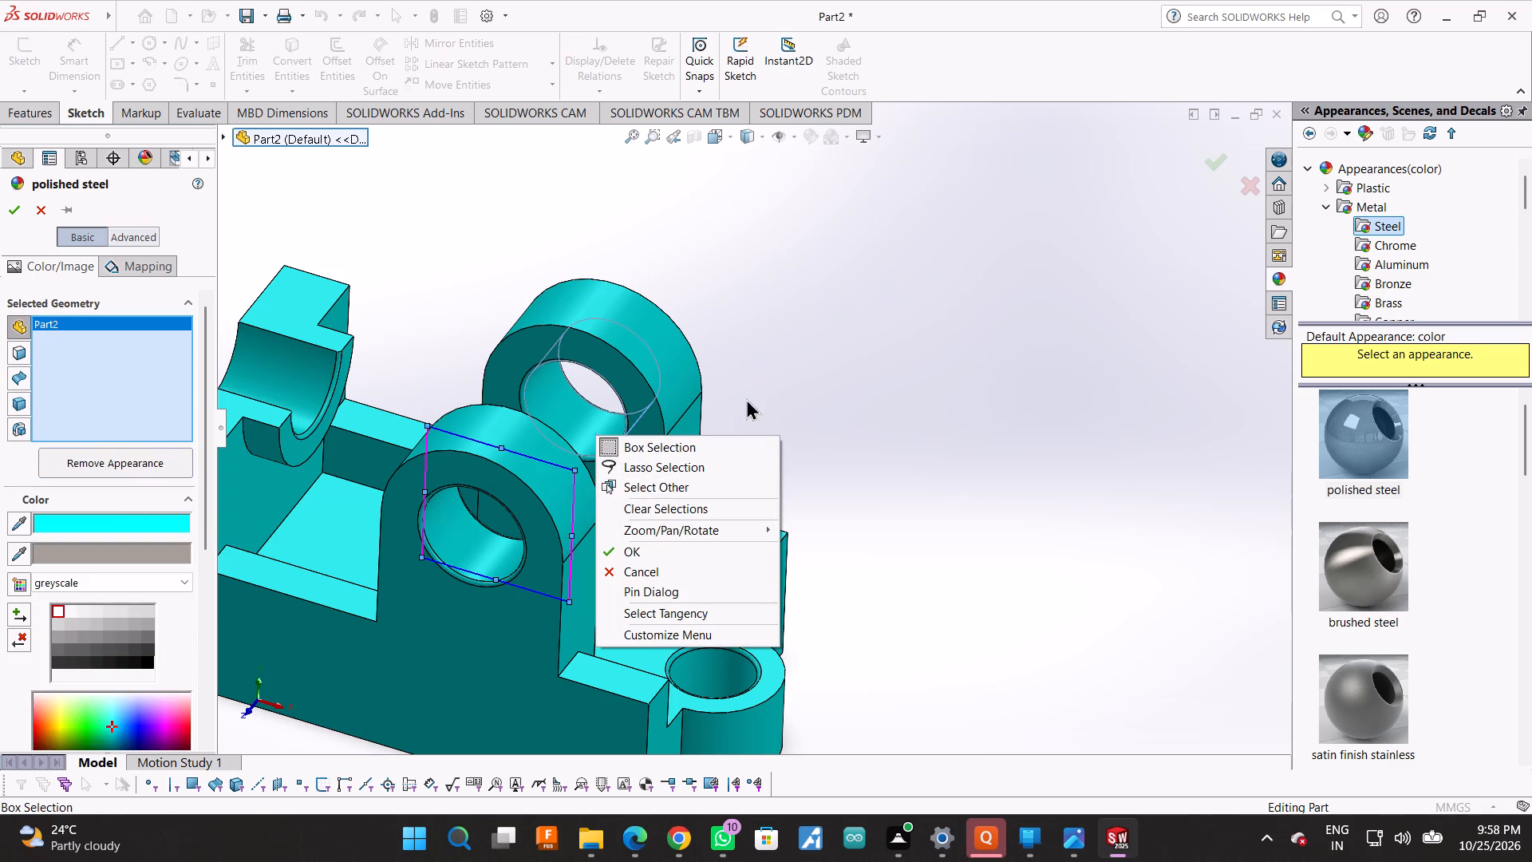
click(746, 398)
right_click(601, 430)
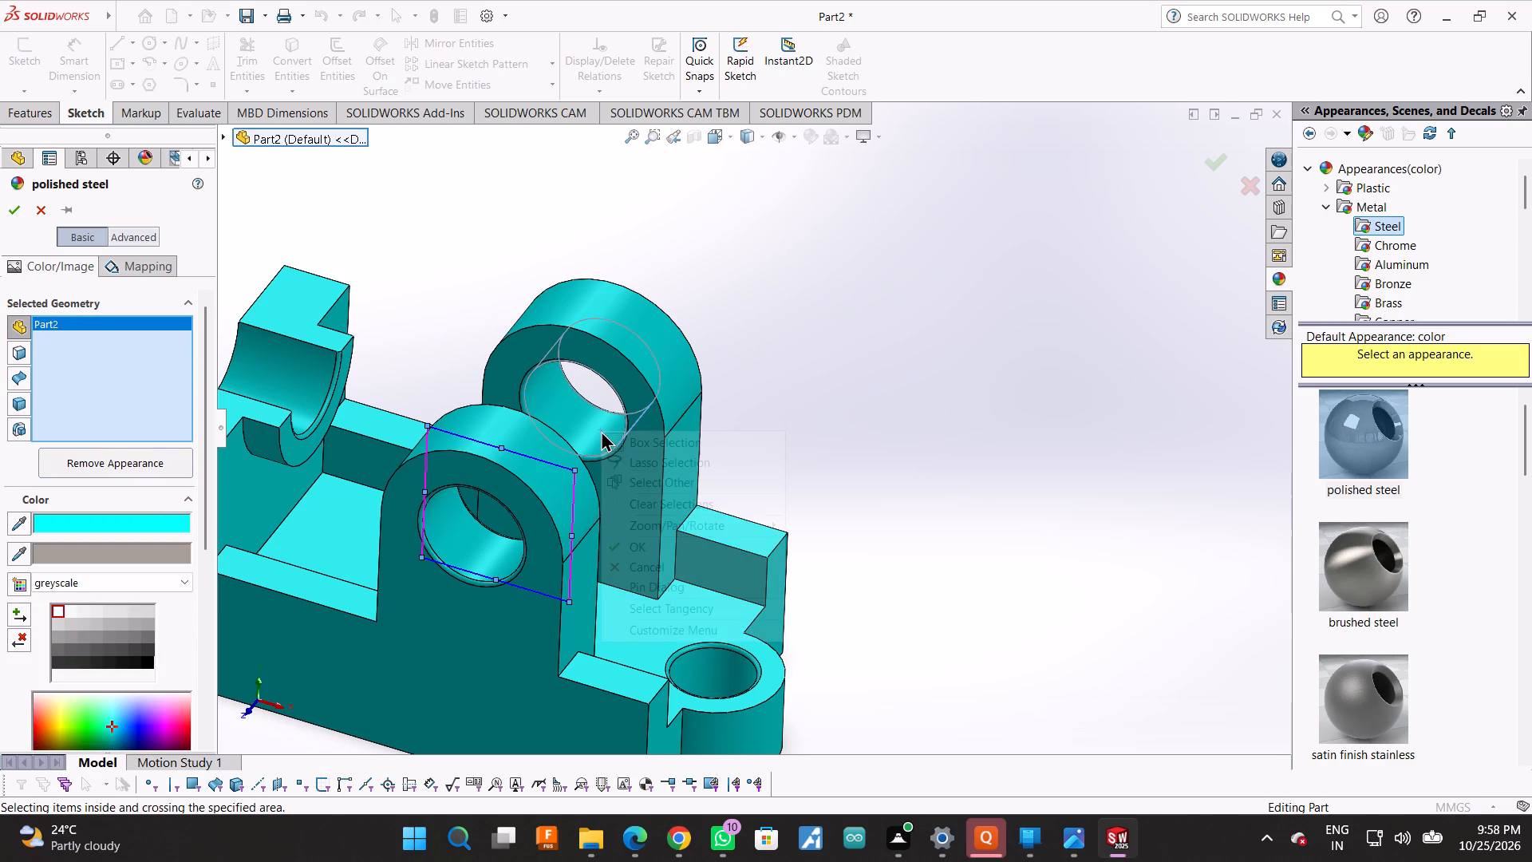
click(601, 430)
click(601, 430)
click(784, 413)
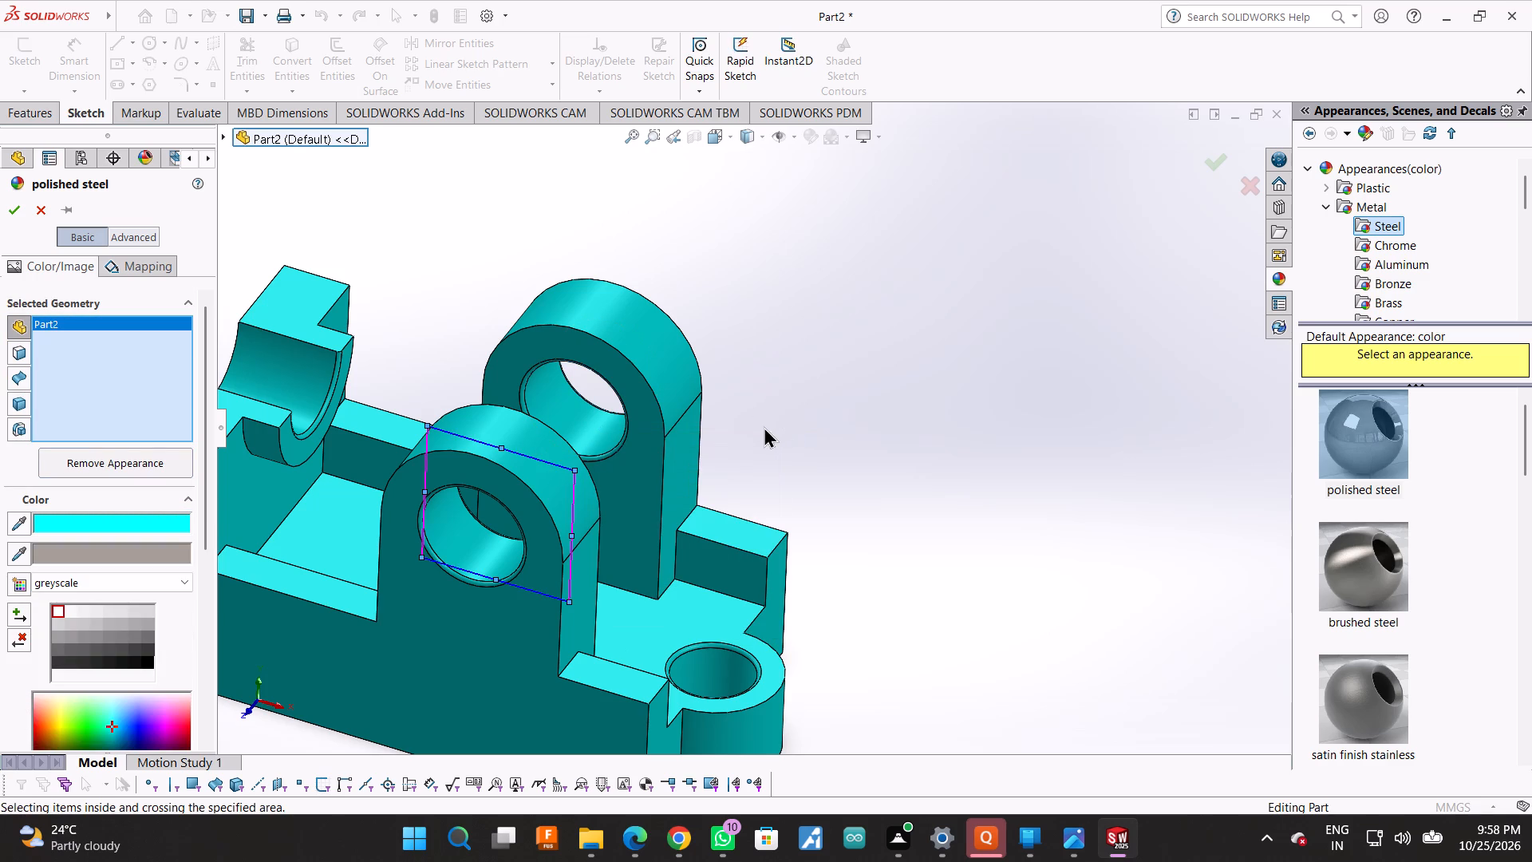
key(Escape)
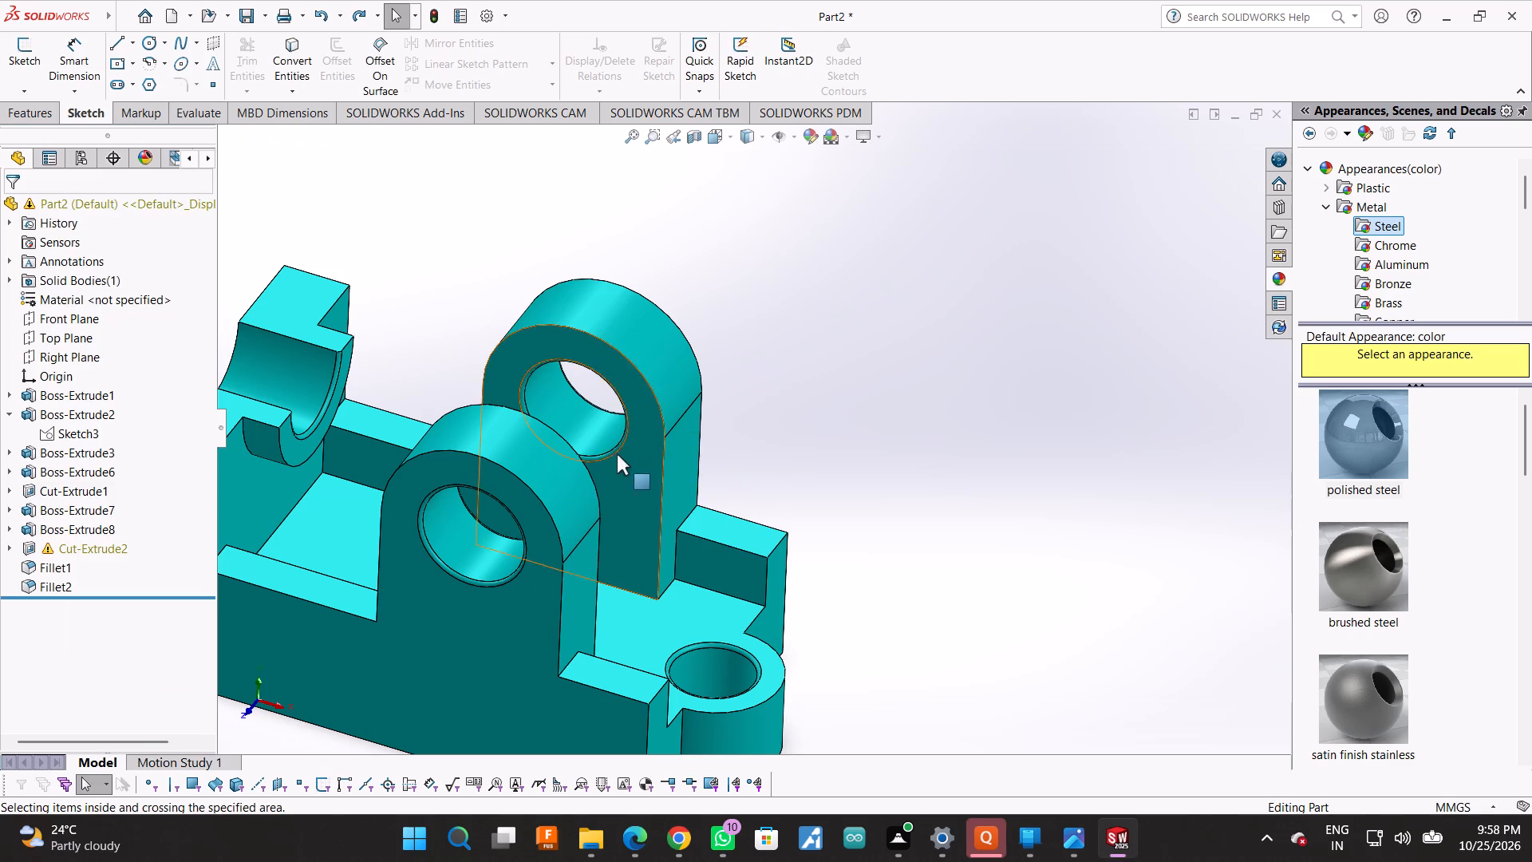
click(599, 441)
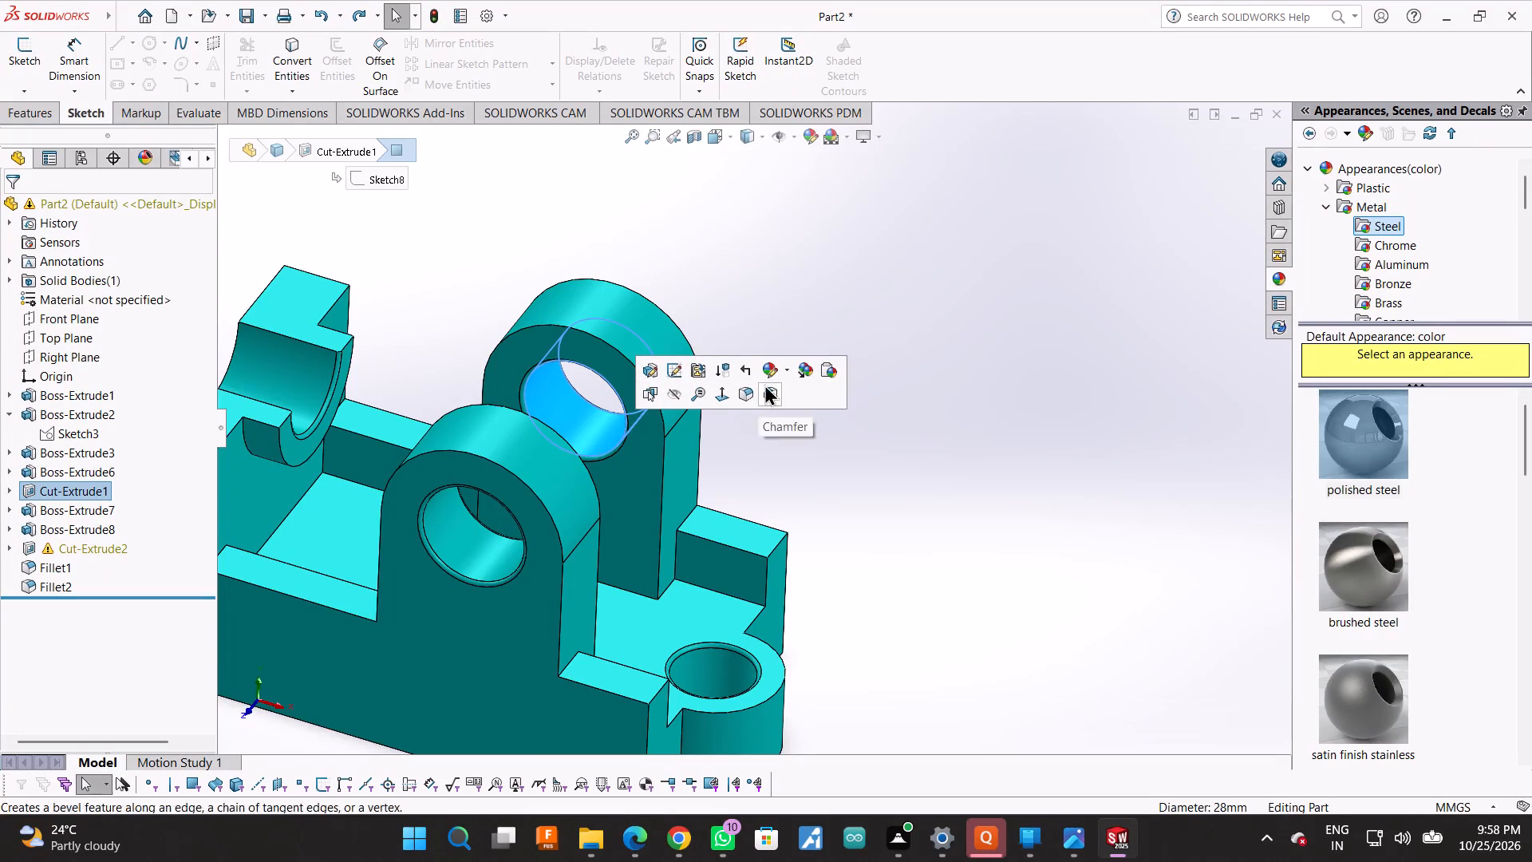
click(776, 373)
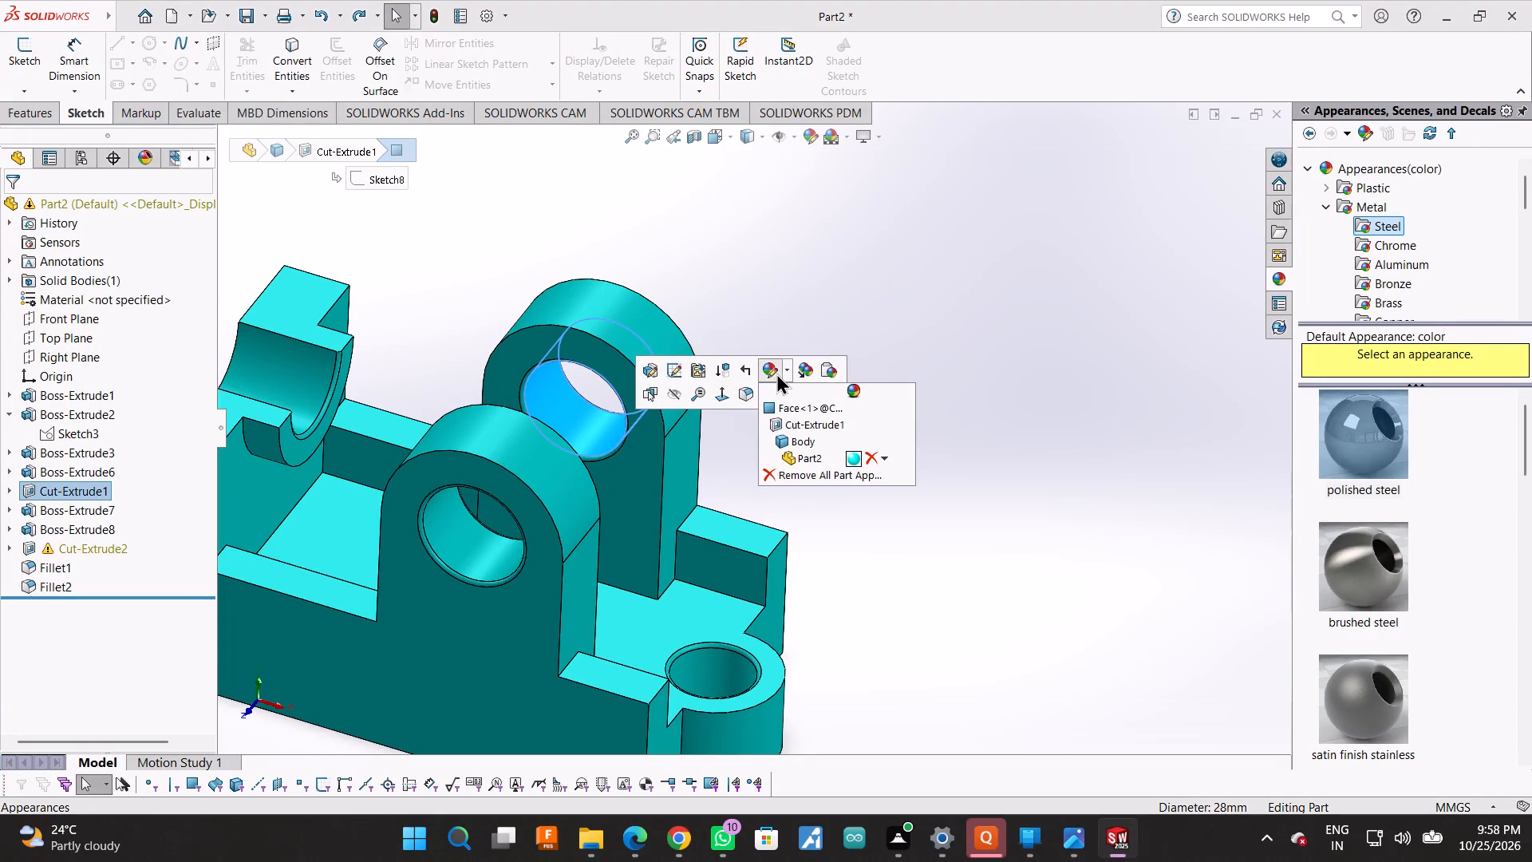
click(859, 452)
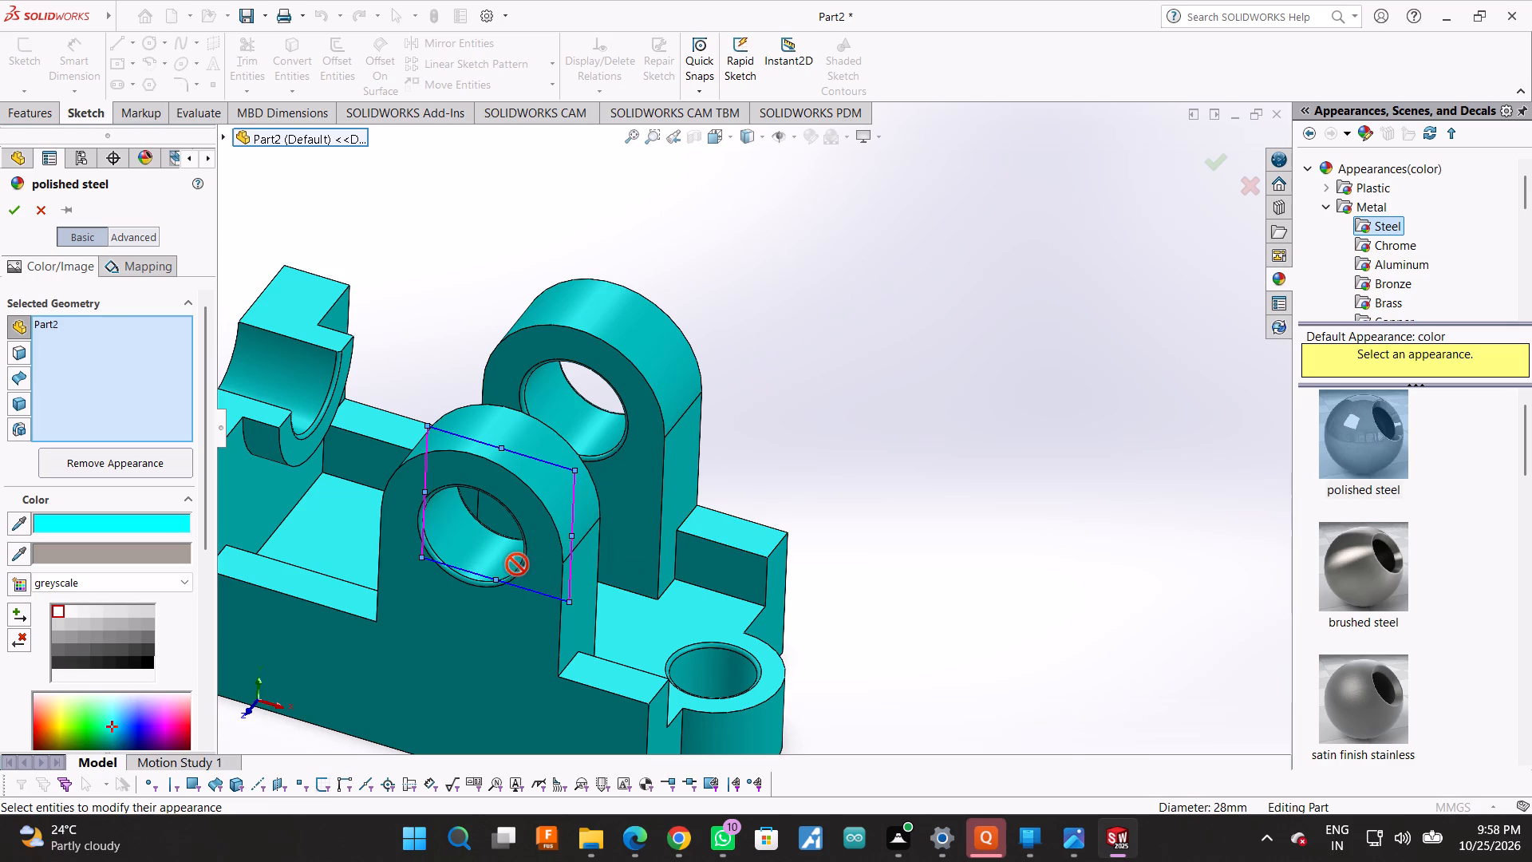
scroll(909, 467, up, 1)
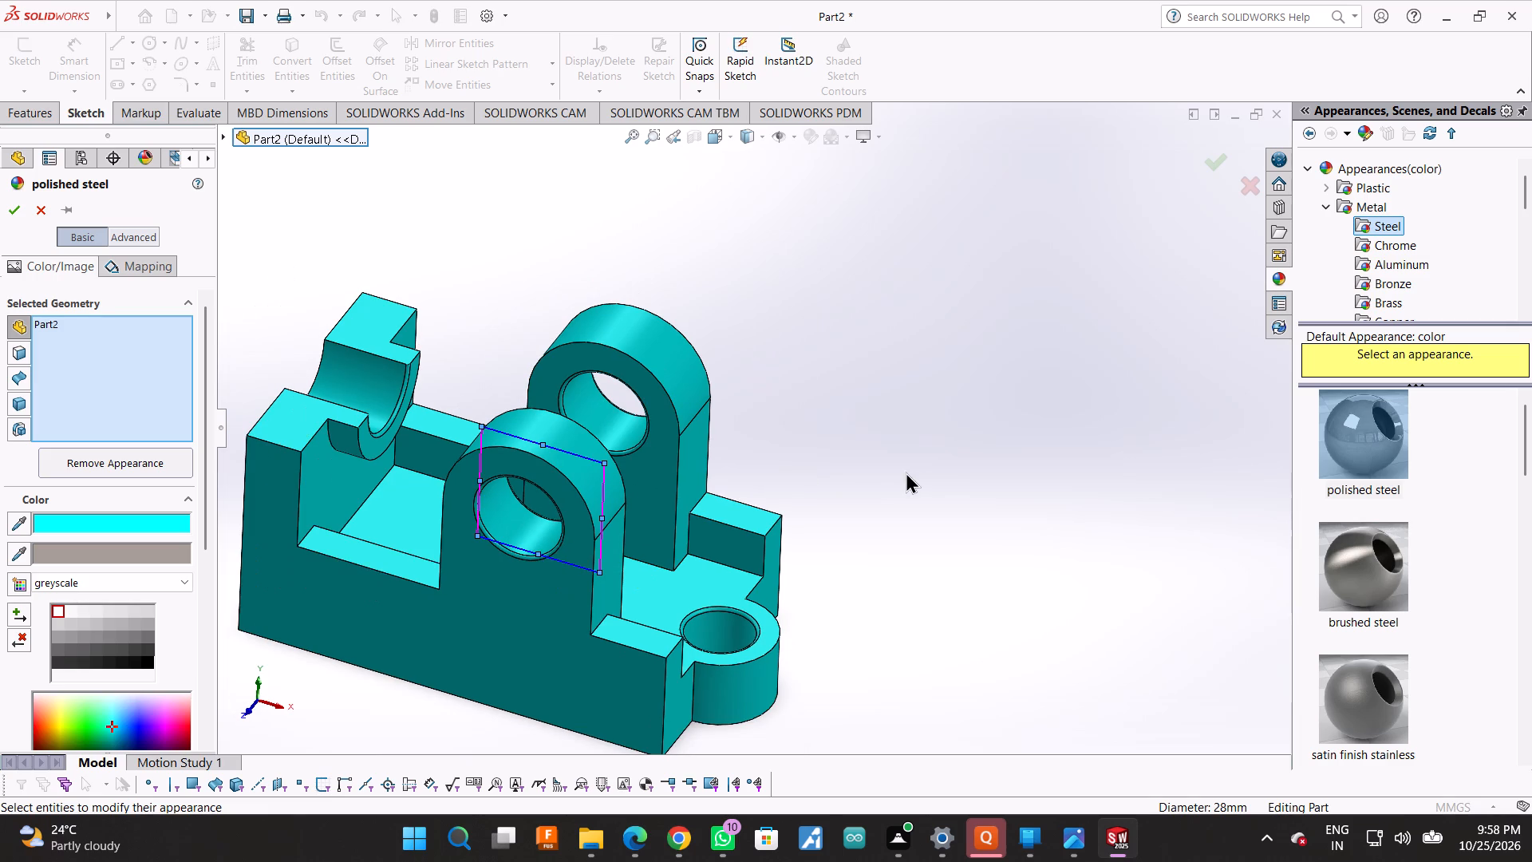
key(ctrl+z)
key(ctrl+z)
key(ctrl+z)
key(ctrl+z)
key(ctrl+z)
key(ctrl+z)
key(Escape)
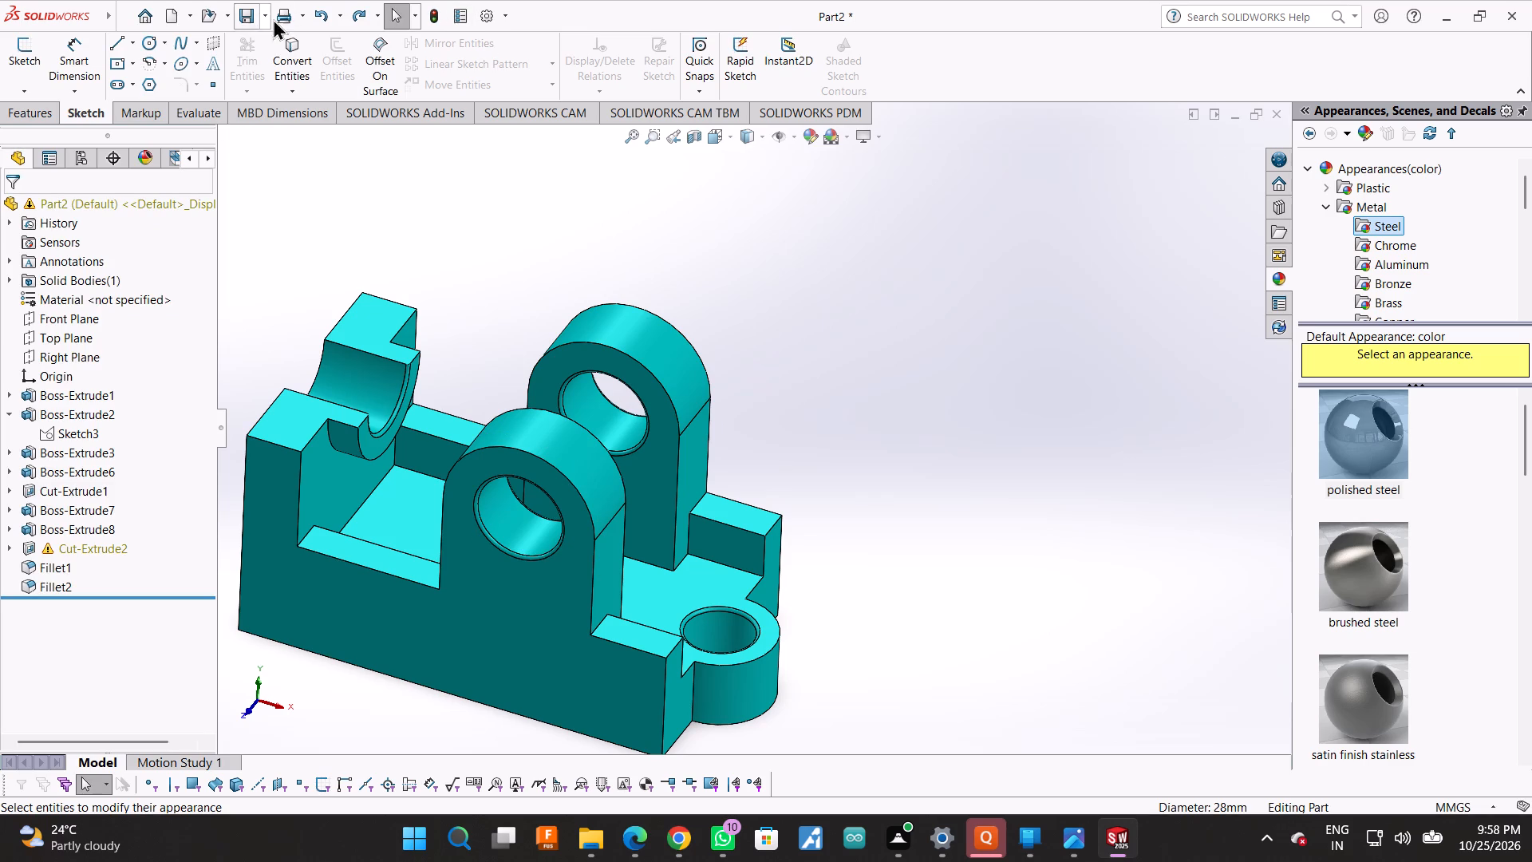
Undo the polished steel appearance edits back to the part's default grey, and redo the last fillet that was undone along with them.
click(321, 17)
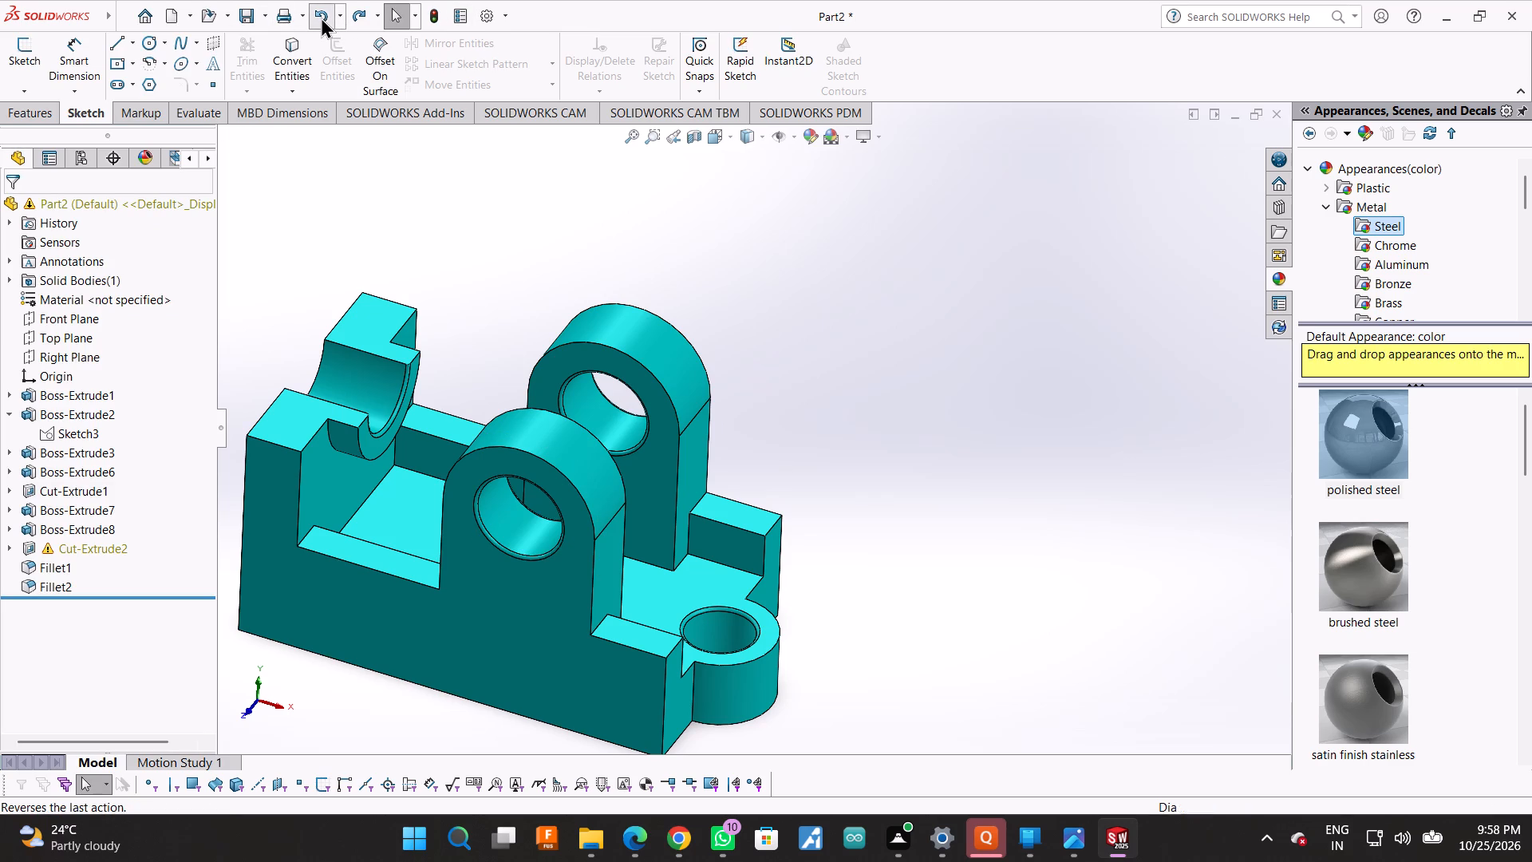
click(321, 17)
double_click(321, 17)
click(321, 17)
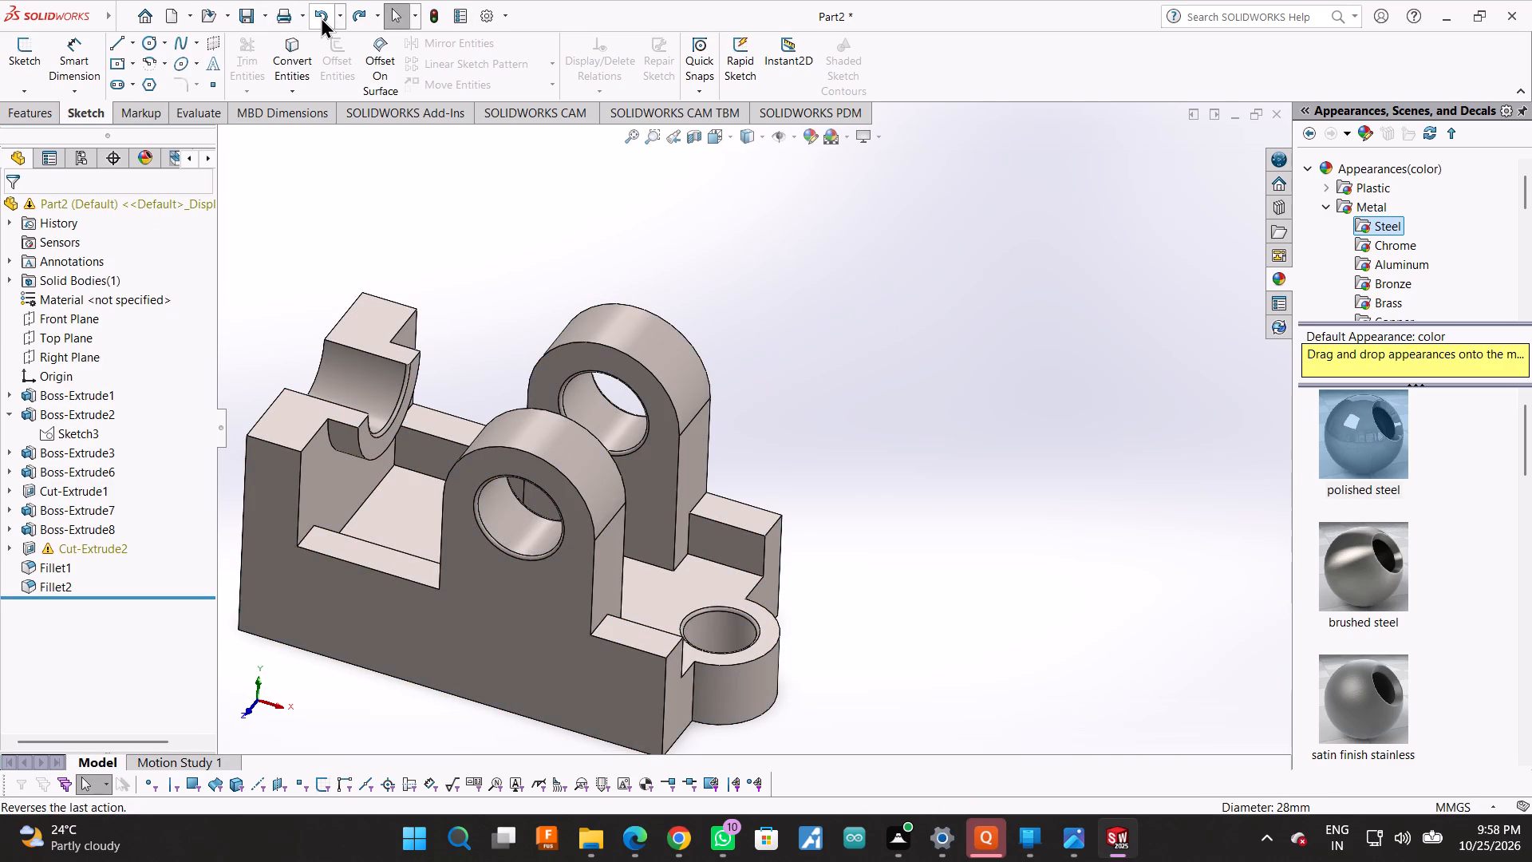
click(321, 17)
click(321, 17)
click(321, 17)
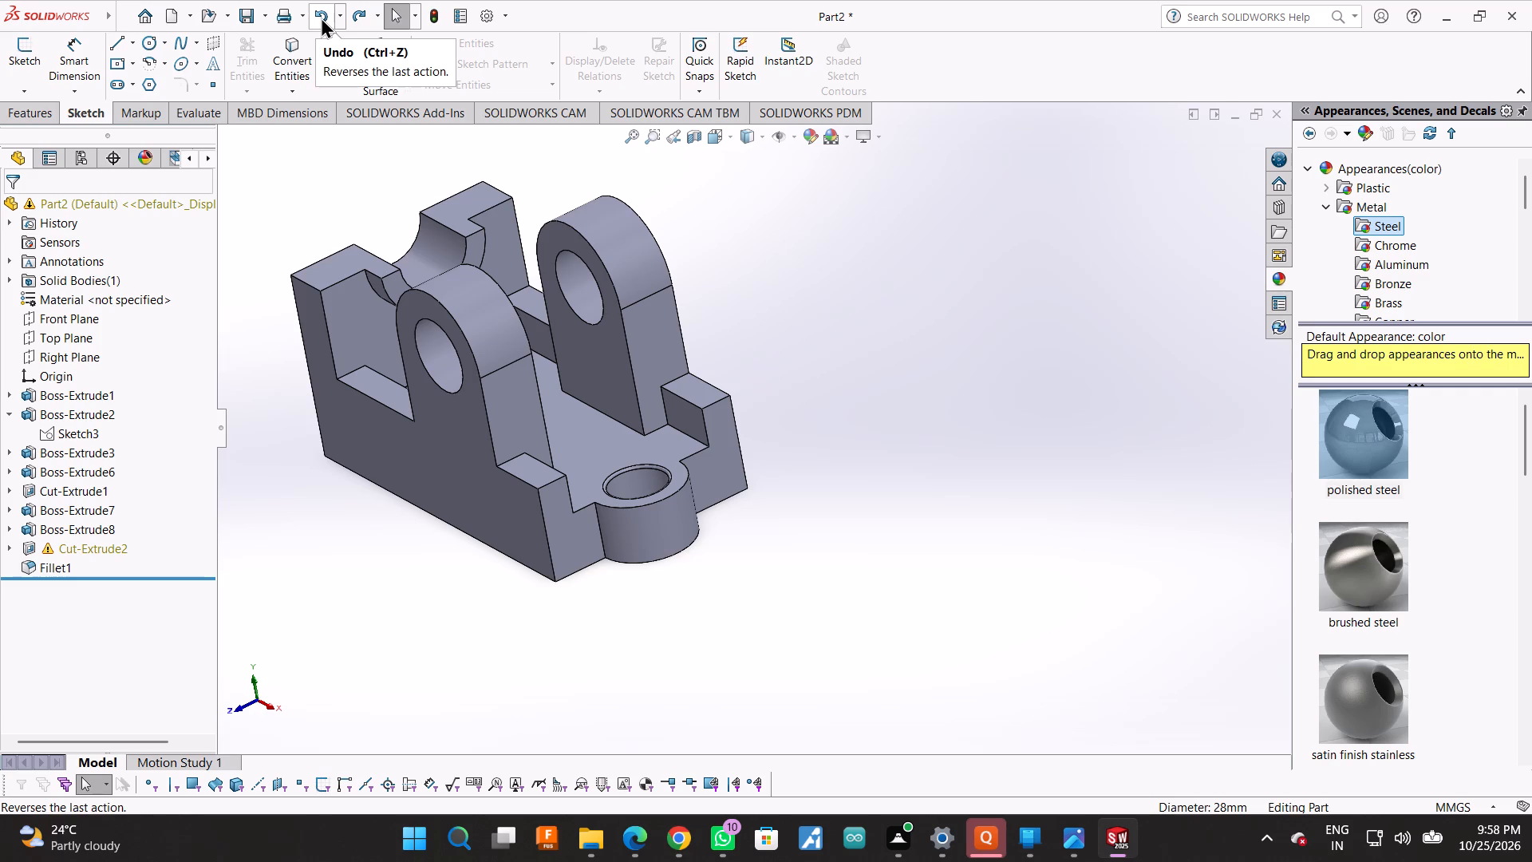
click(358, 7)
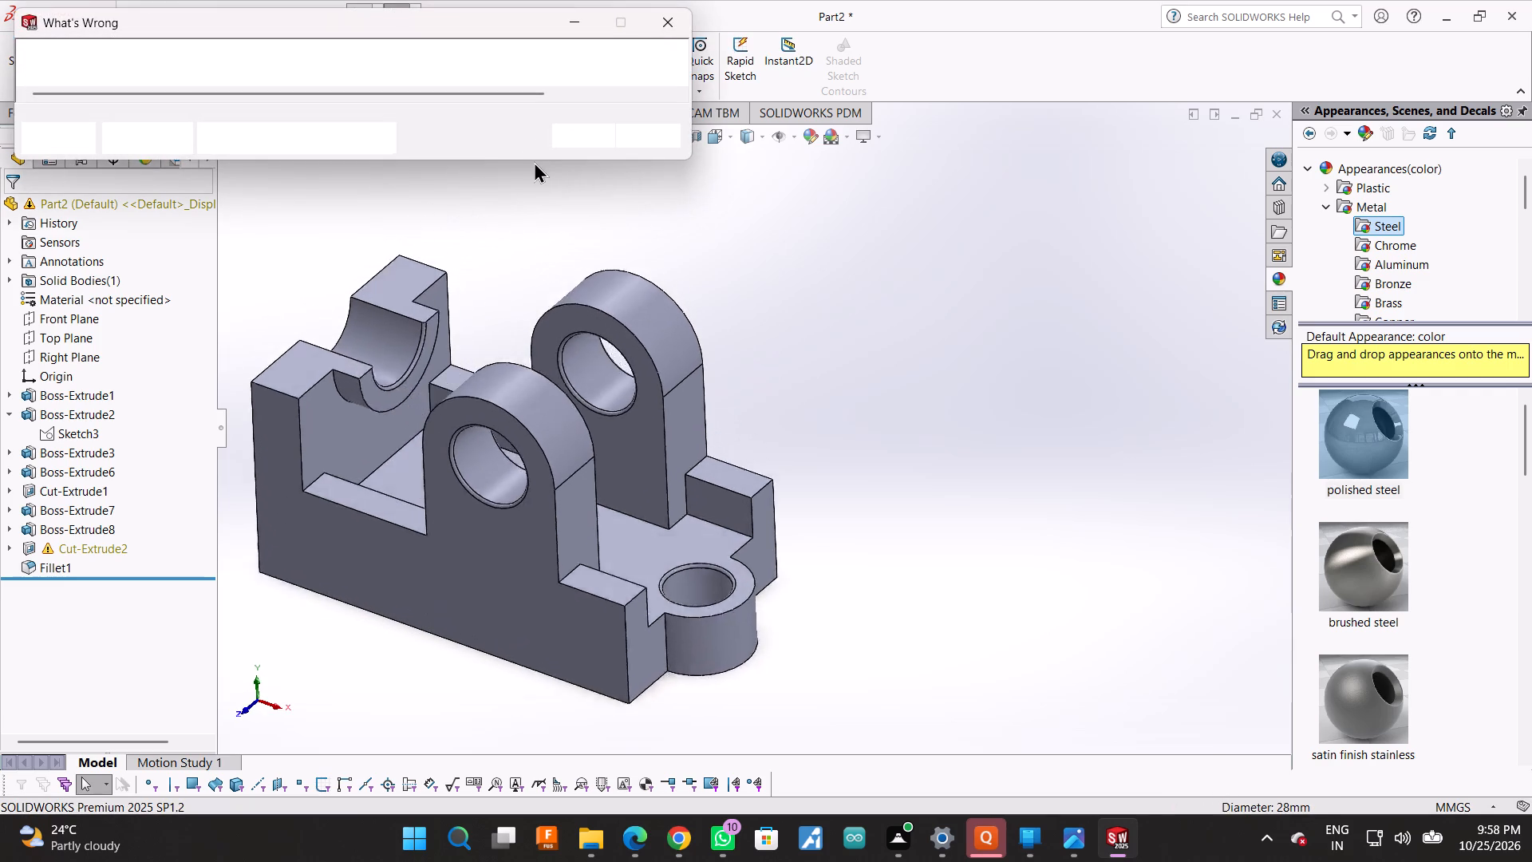
click(667, 21)
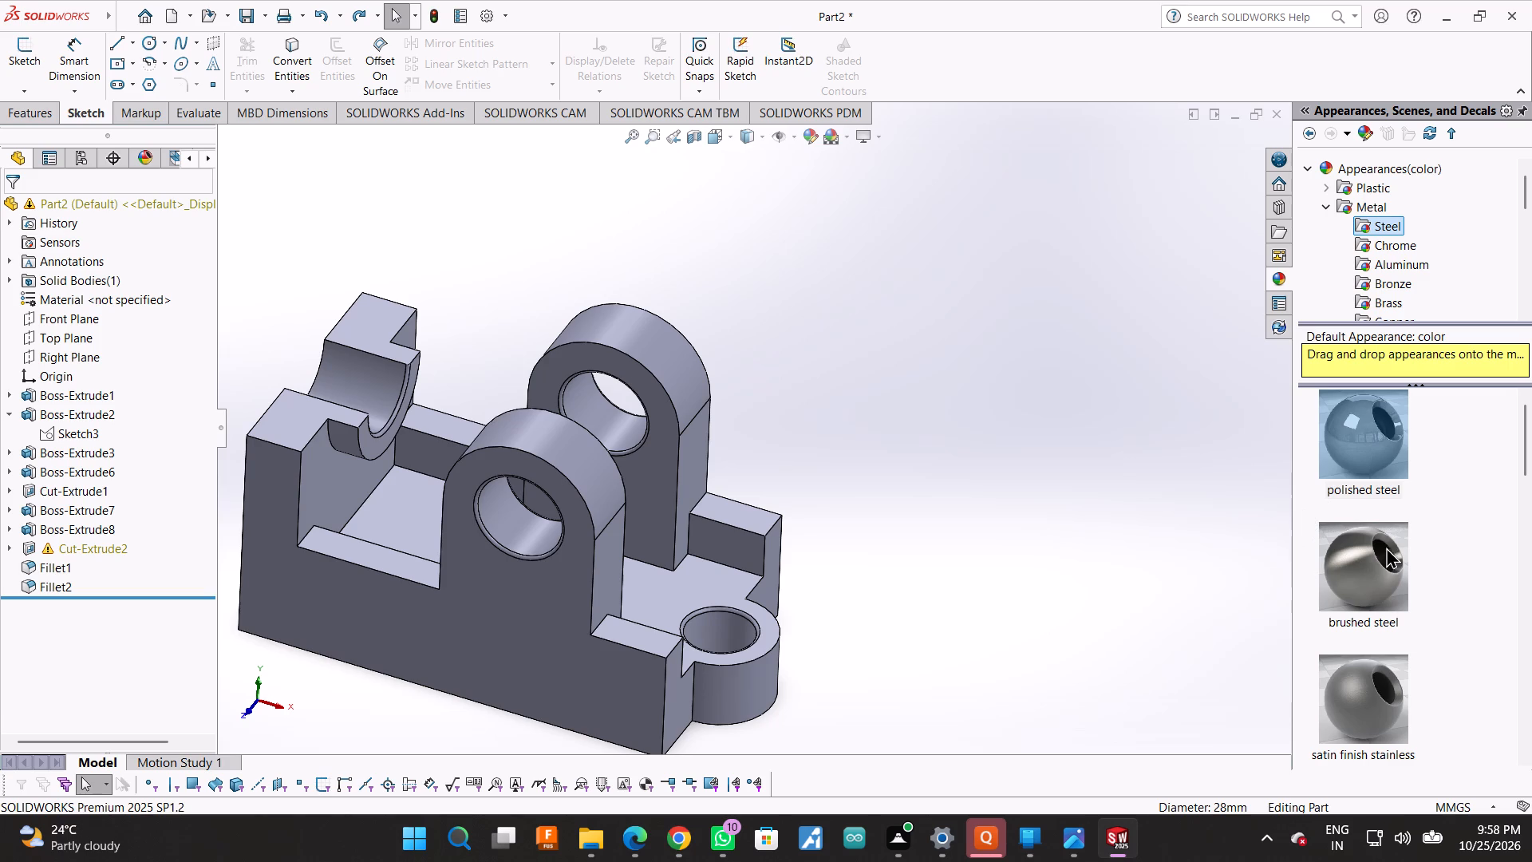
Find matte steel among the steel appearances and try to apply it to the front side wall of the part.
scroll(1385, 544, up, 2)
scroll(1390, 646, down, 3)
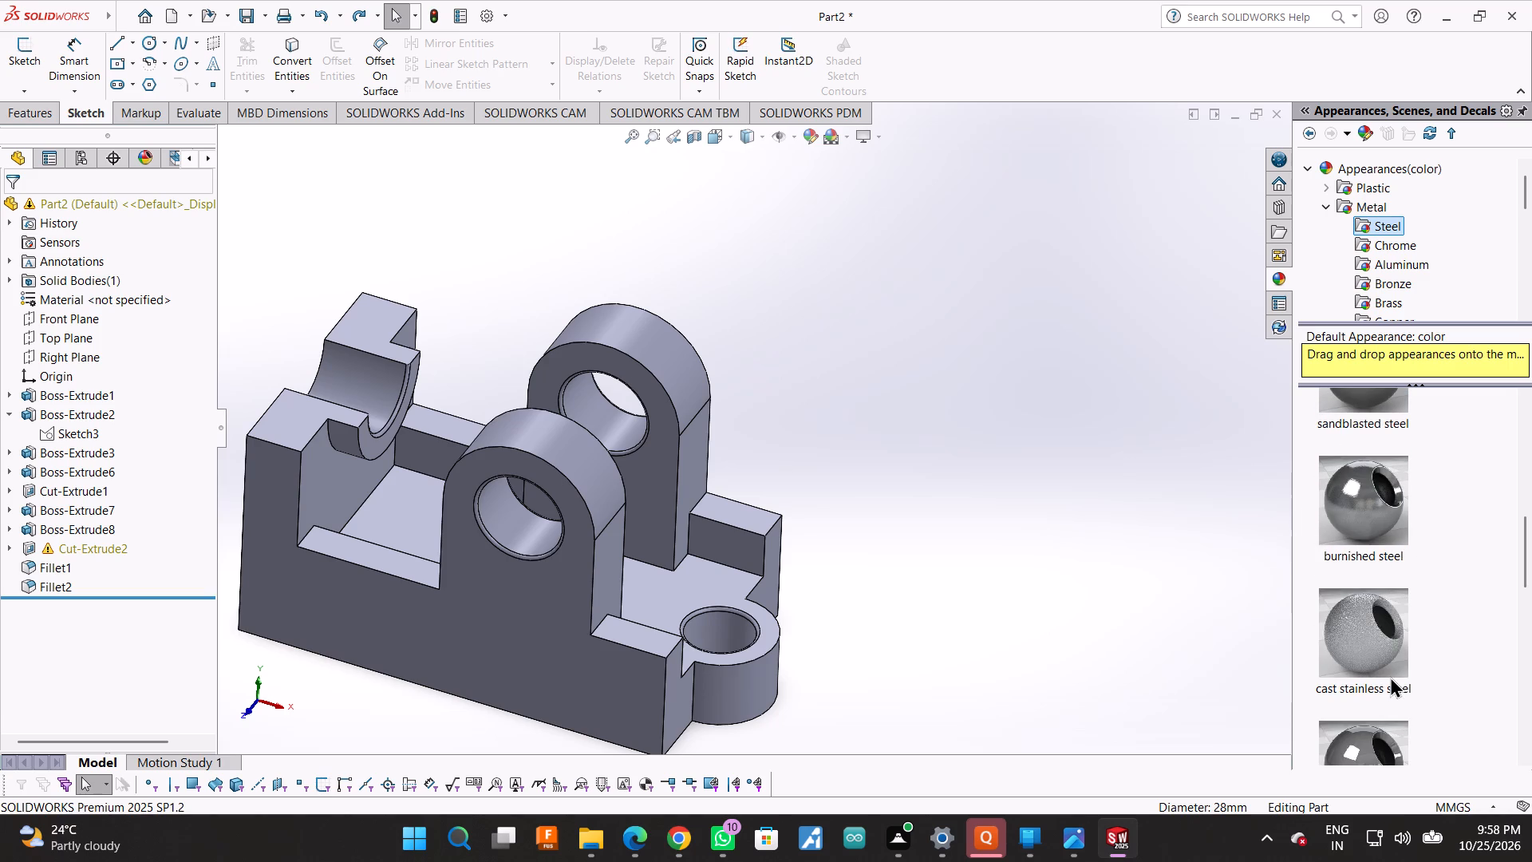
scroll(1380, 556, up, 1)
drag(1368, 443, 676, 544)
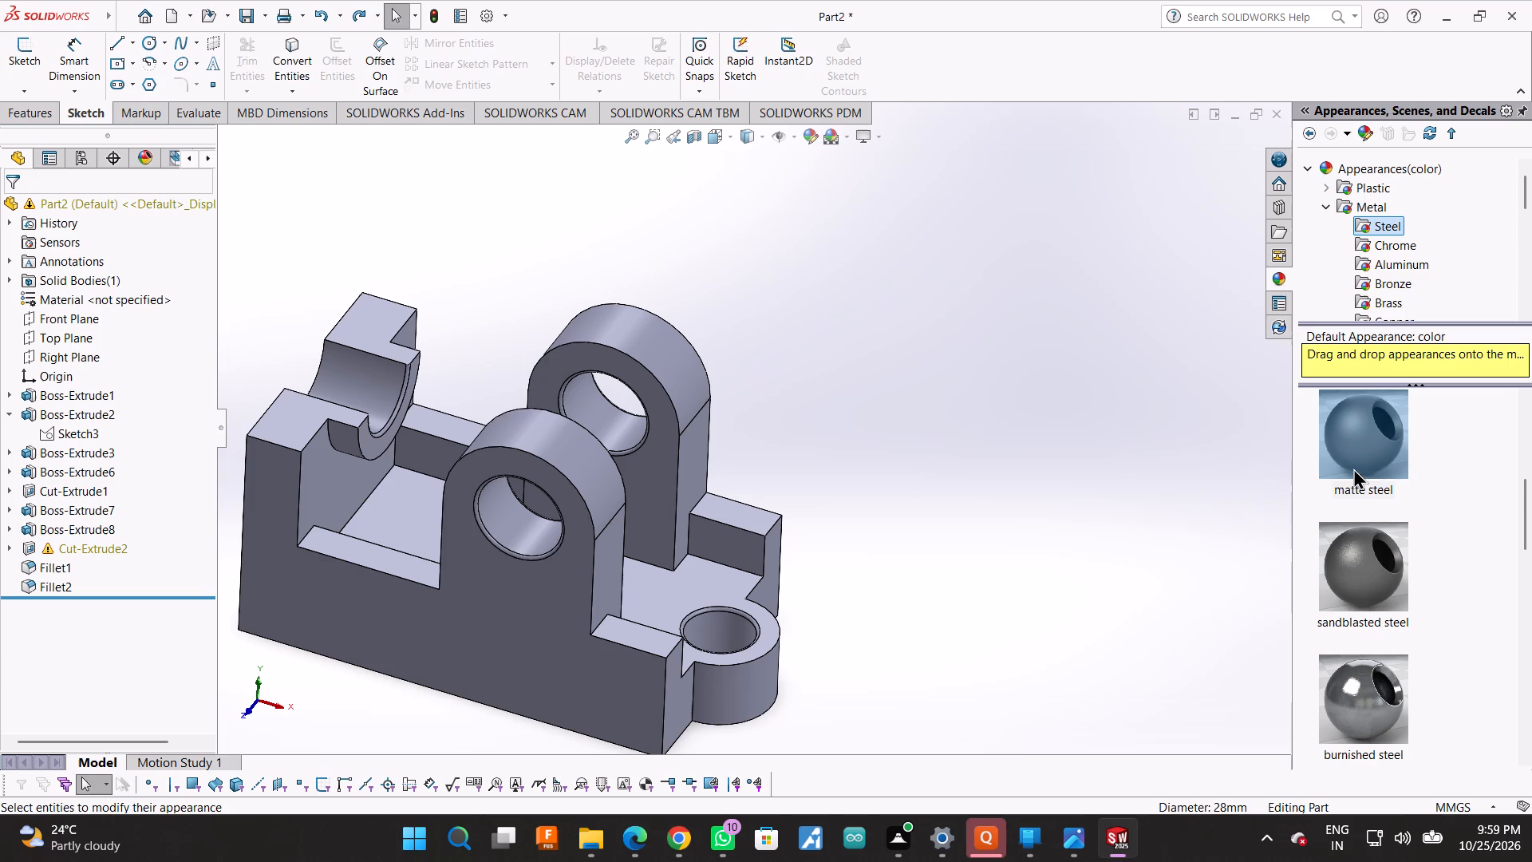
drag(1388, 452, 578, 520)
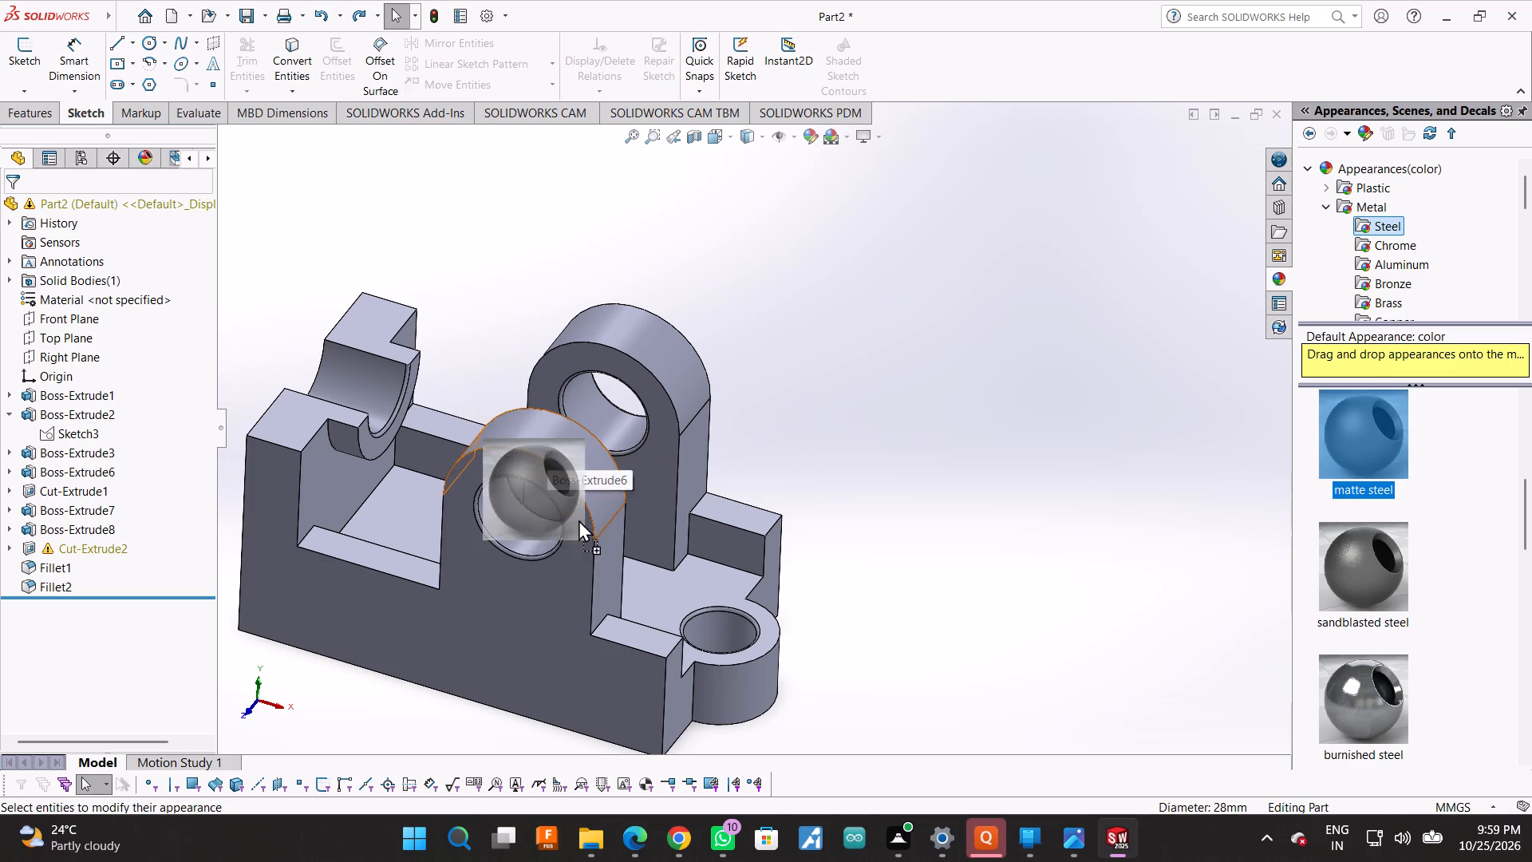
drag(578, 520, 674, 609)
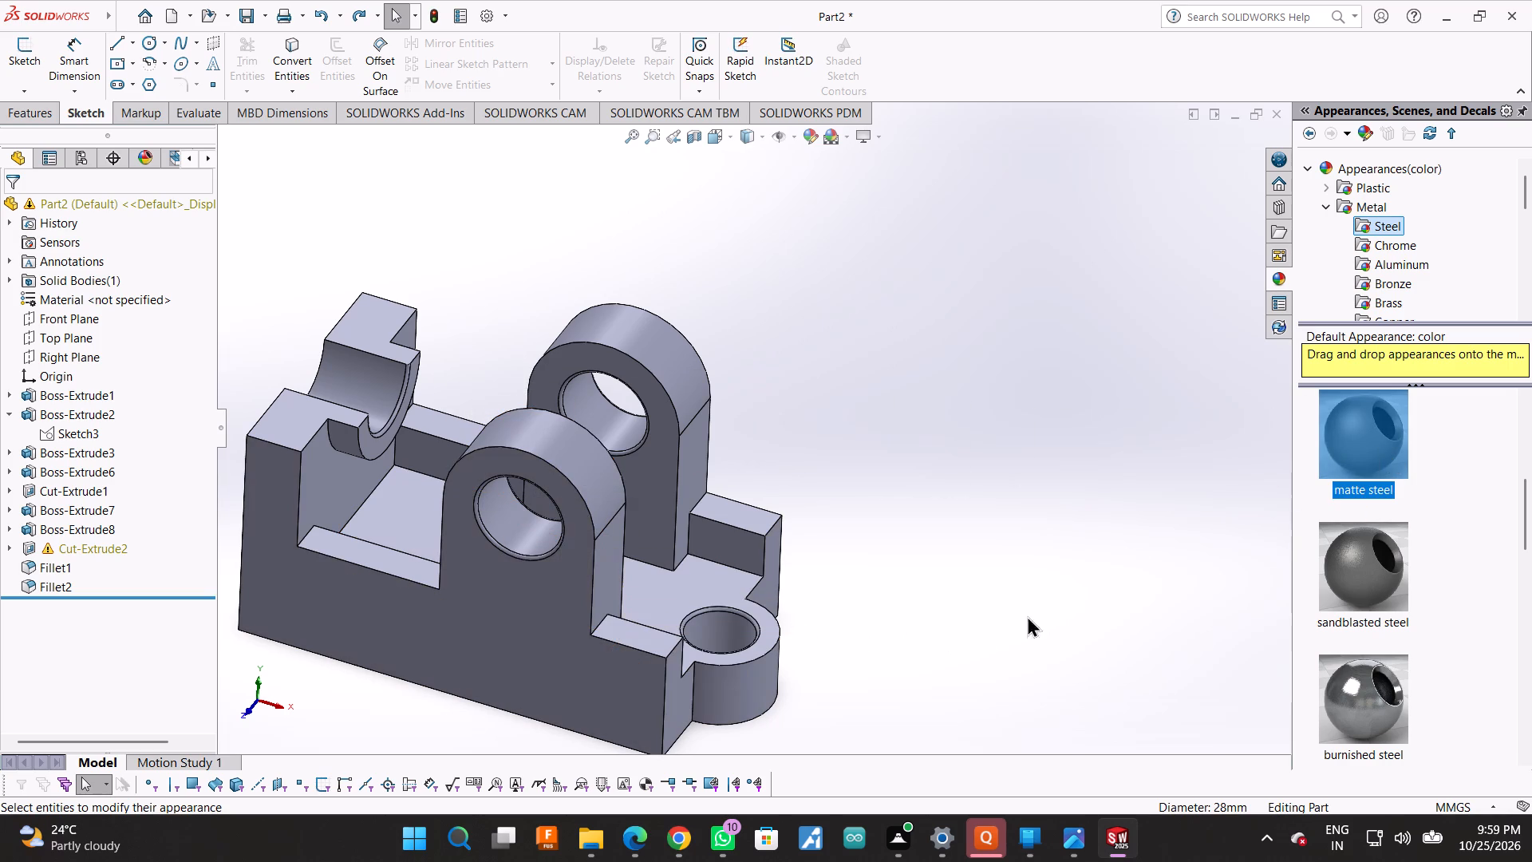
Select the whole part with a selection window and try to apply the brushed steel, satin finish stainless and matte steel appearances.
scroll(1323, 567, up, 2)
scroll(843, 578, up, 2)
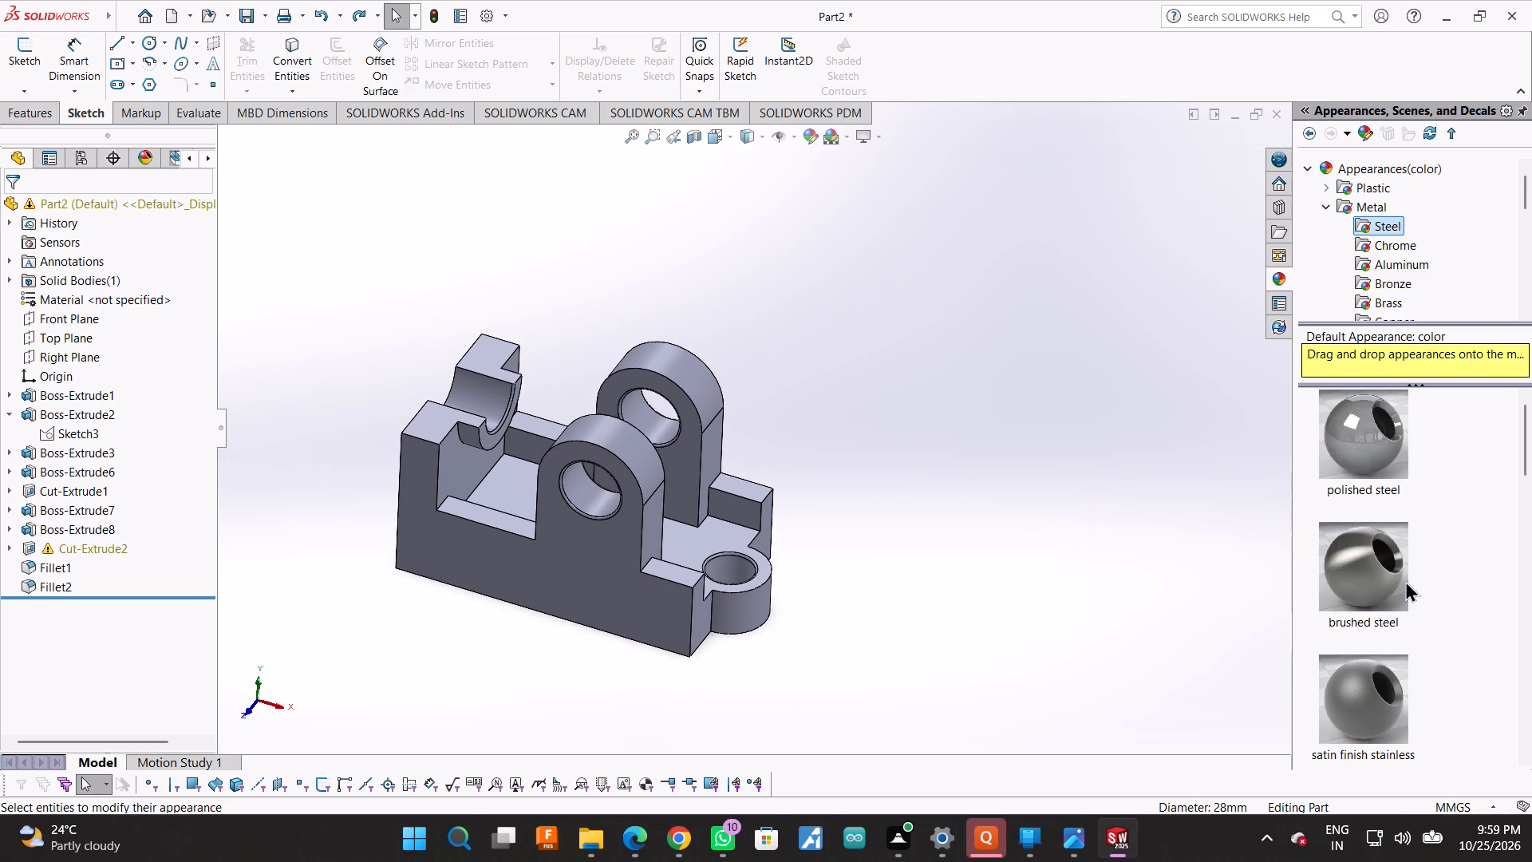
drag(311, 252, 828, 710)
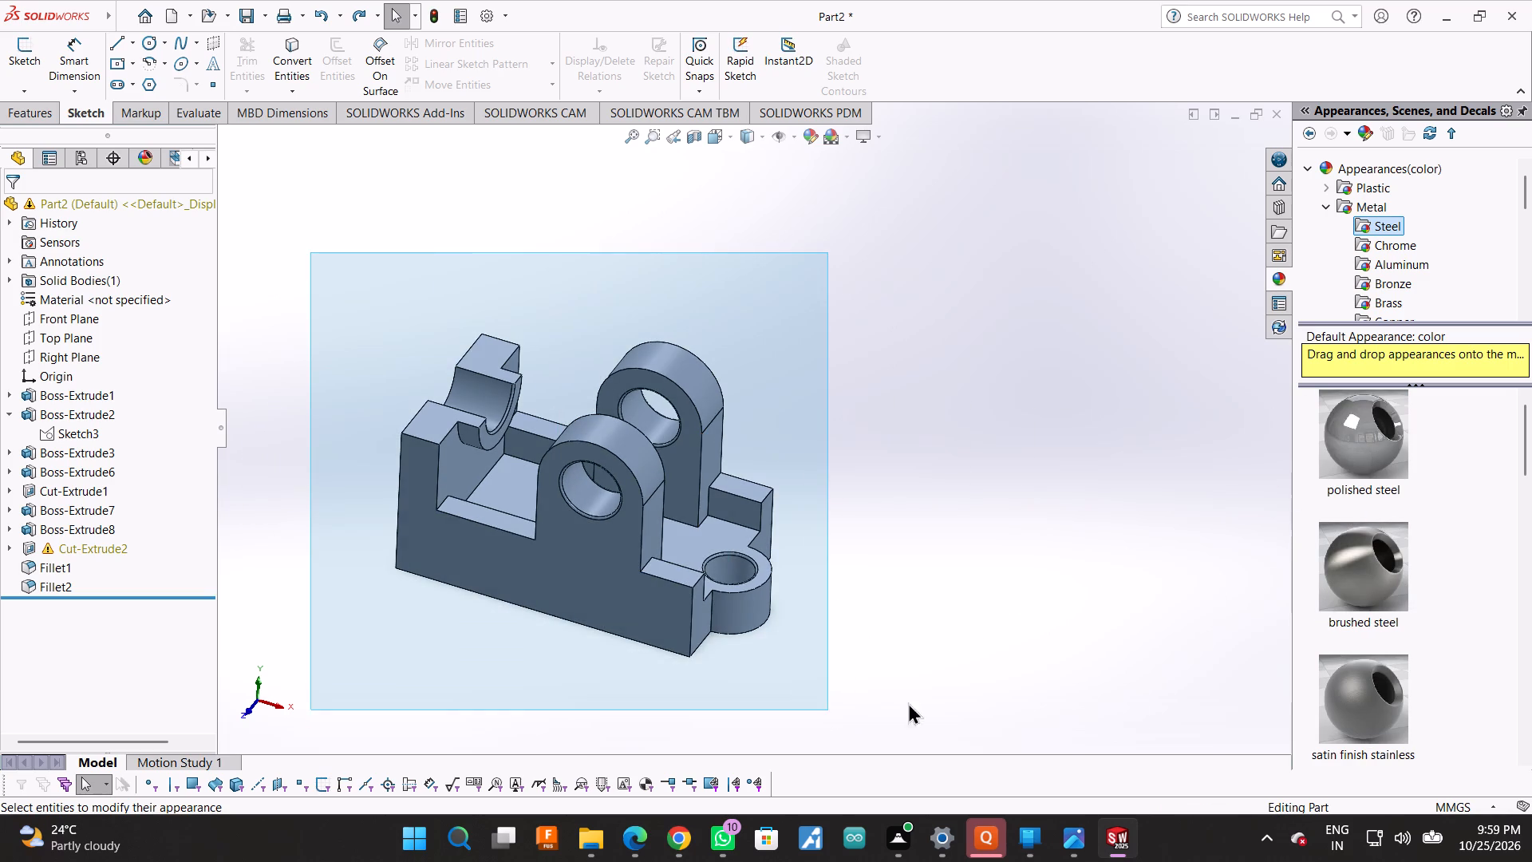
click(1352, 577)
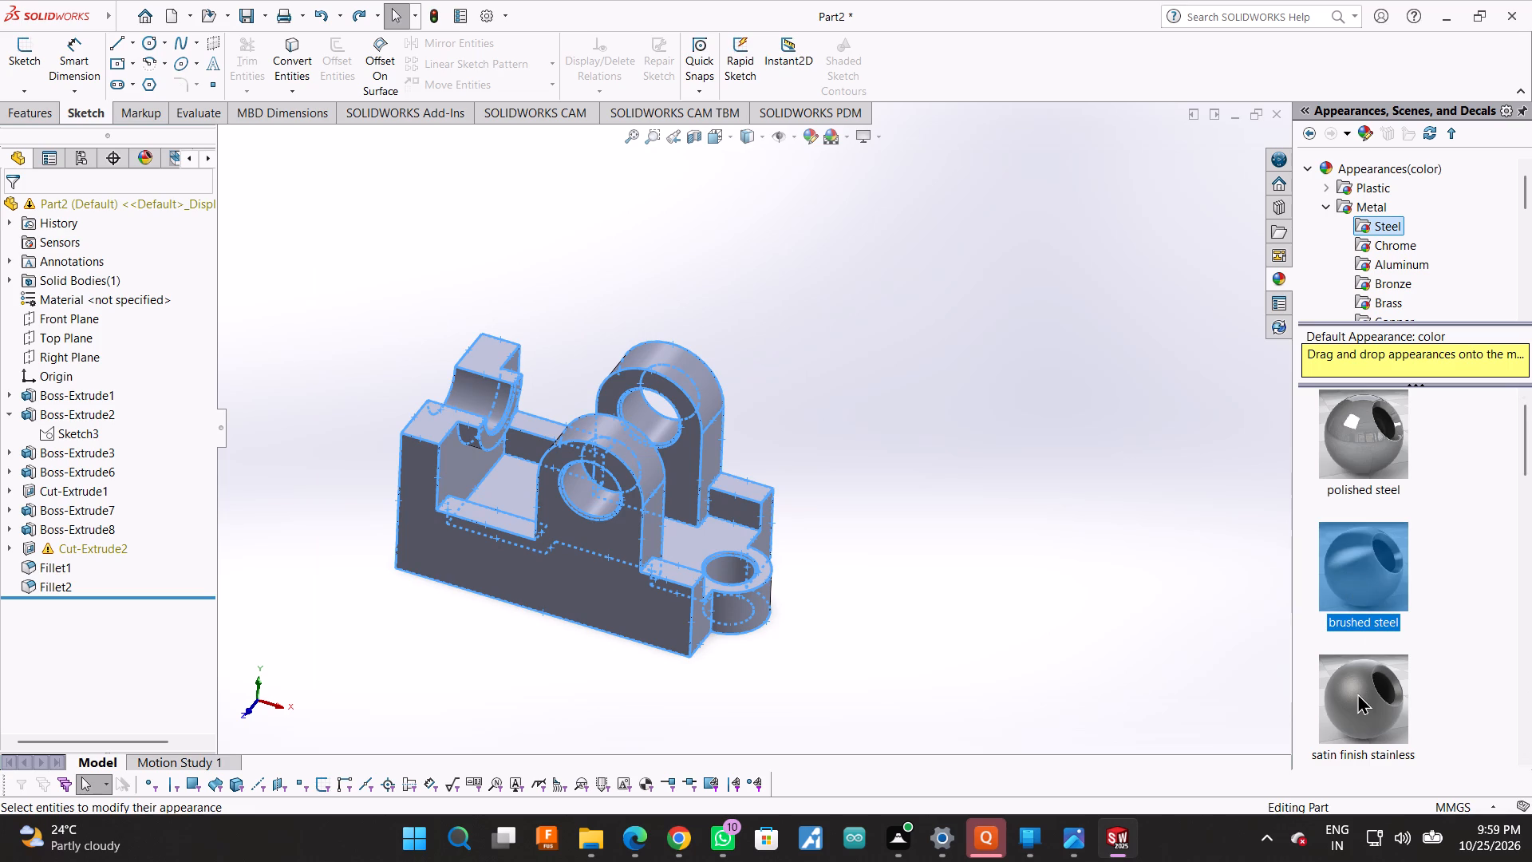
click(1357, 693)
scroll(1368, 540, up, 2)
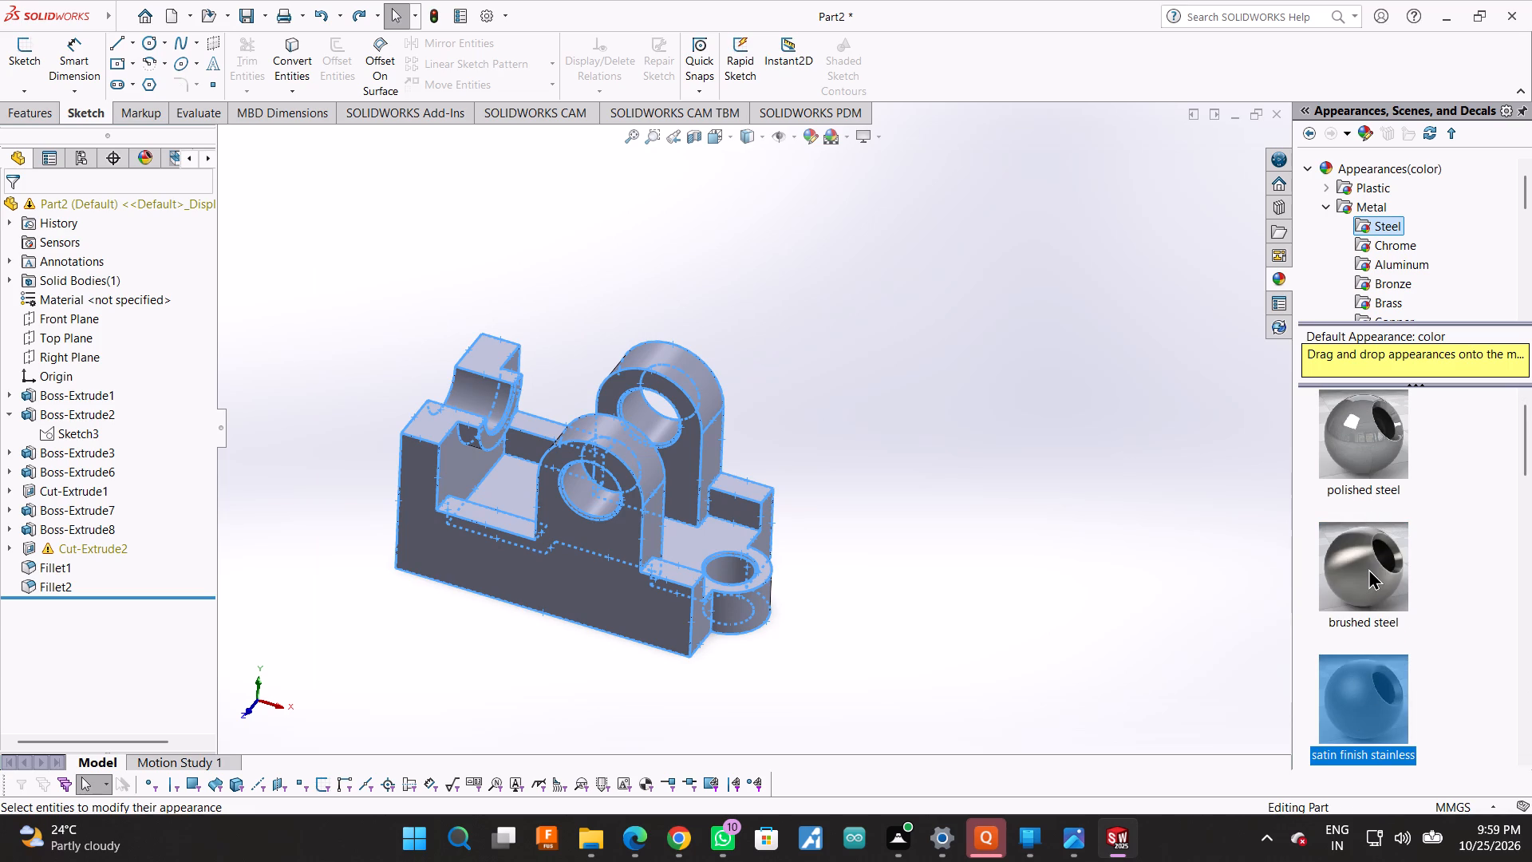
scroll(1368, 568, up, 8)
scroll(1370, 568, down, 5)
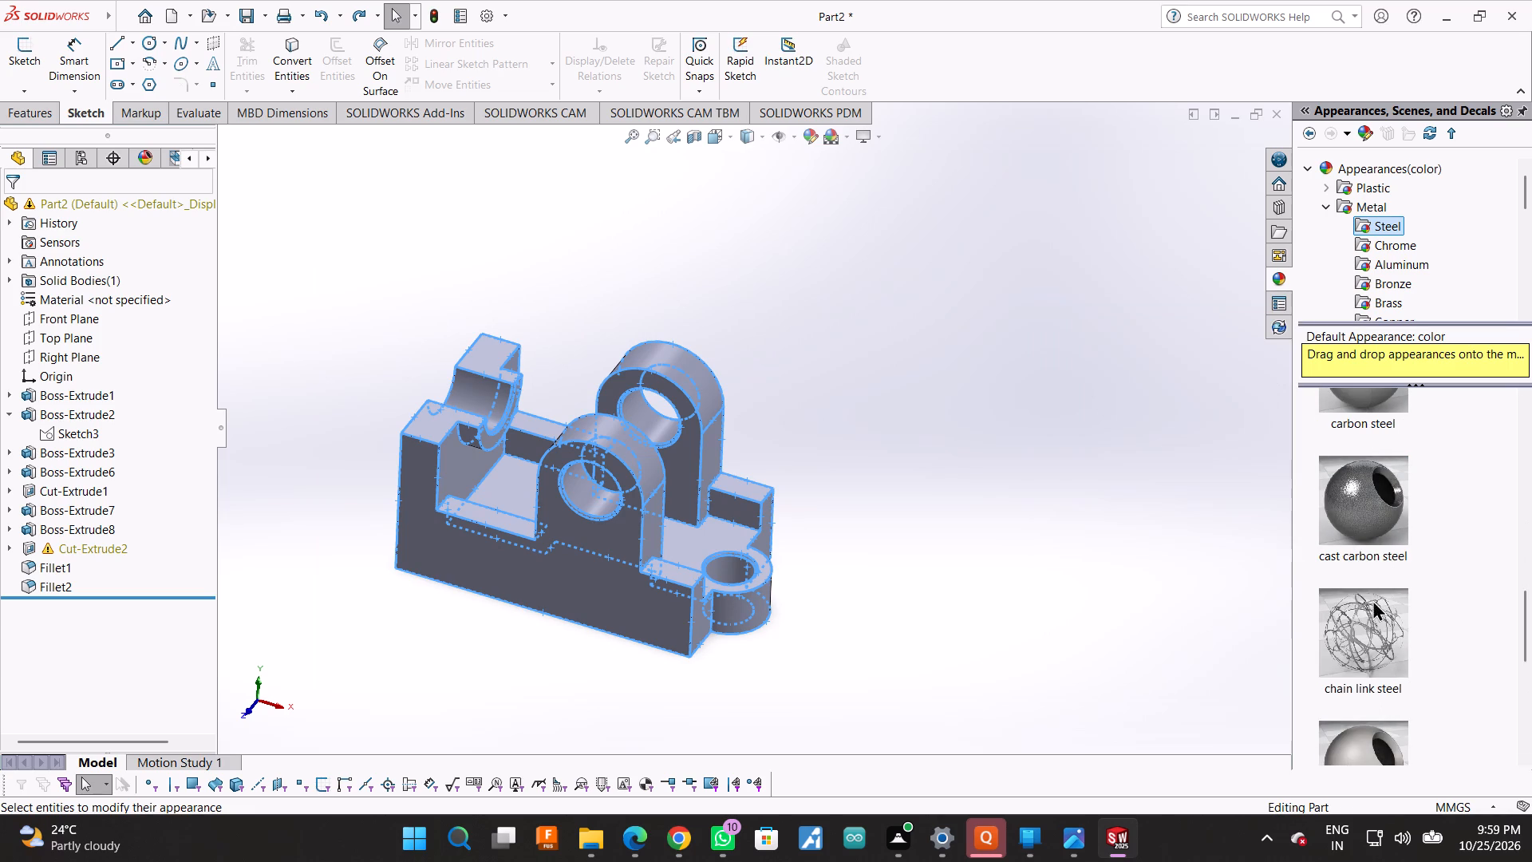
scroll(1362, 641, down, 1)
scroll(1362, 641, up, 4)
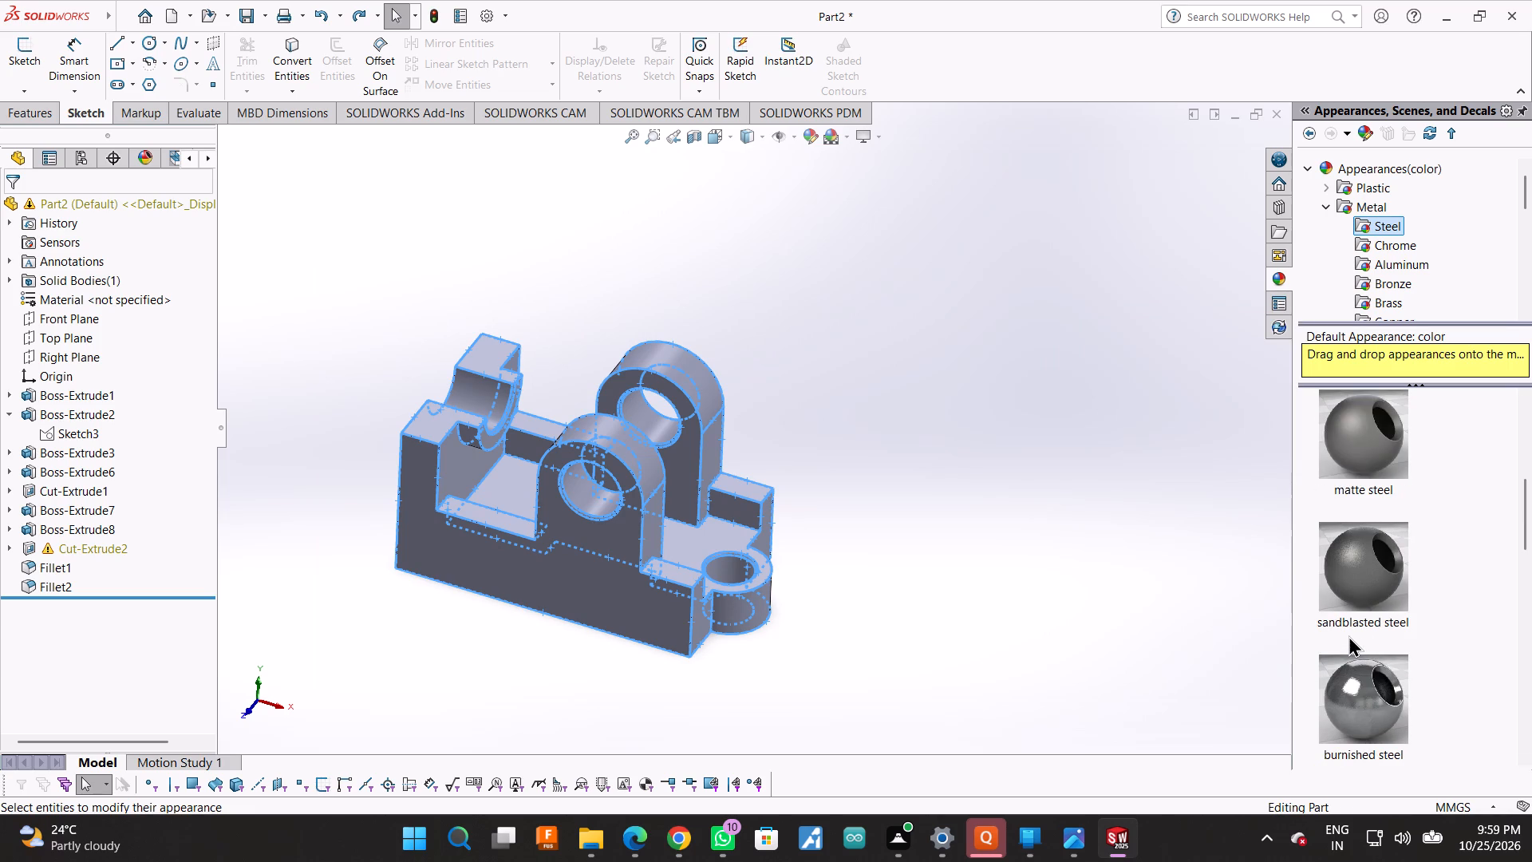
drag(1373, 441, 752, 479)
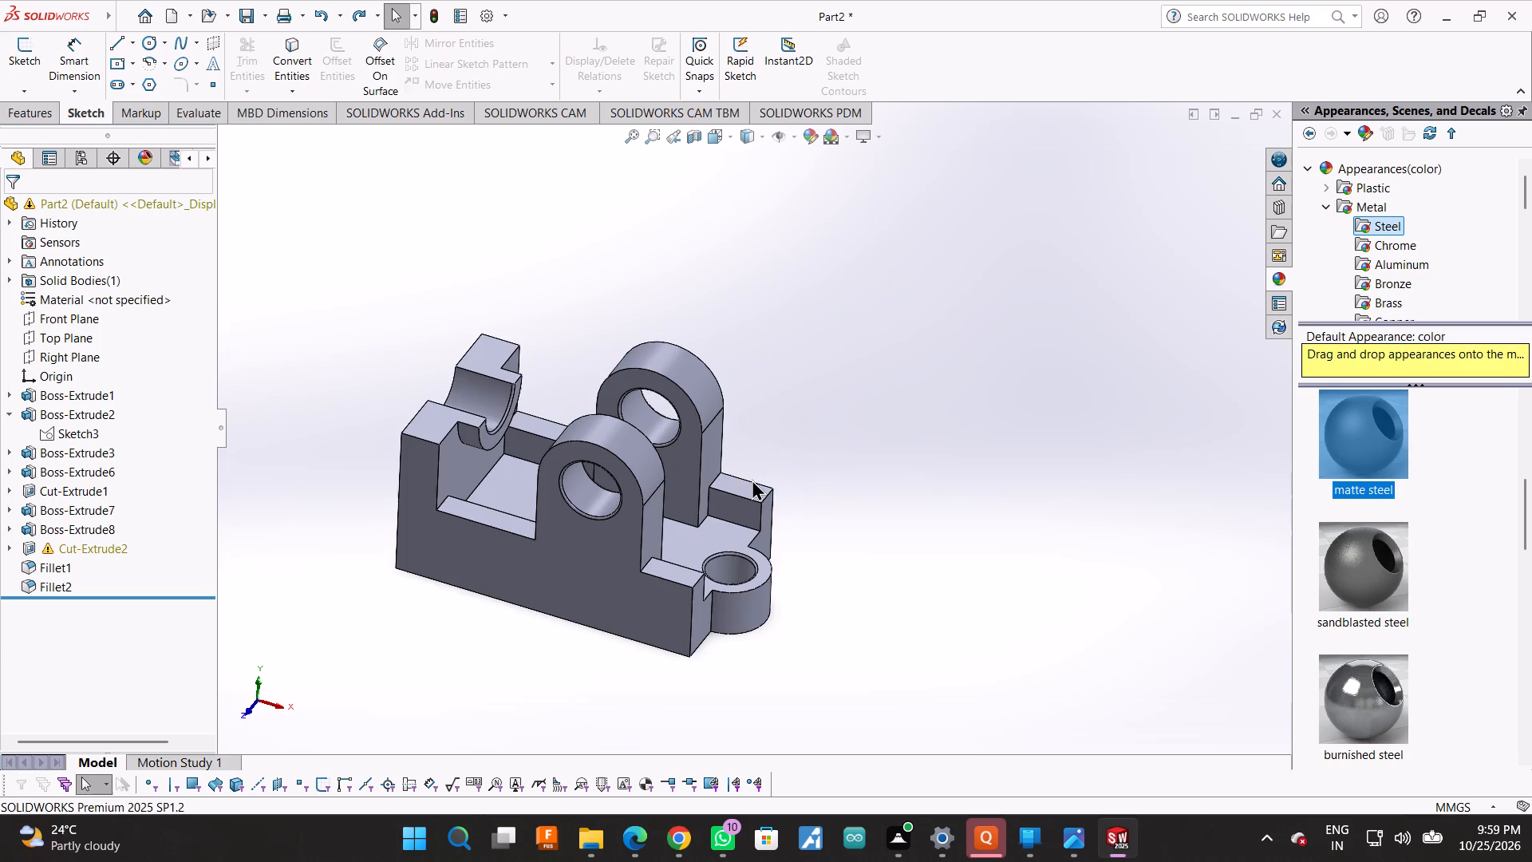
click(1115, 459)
Collapse the appearance library to give the model the full width of the graphics area.
scroll(827, 437, down, 1)
click(1163, 526)
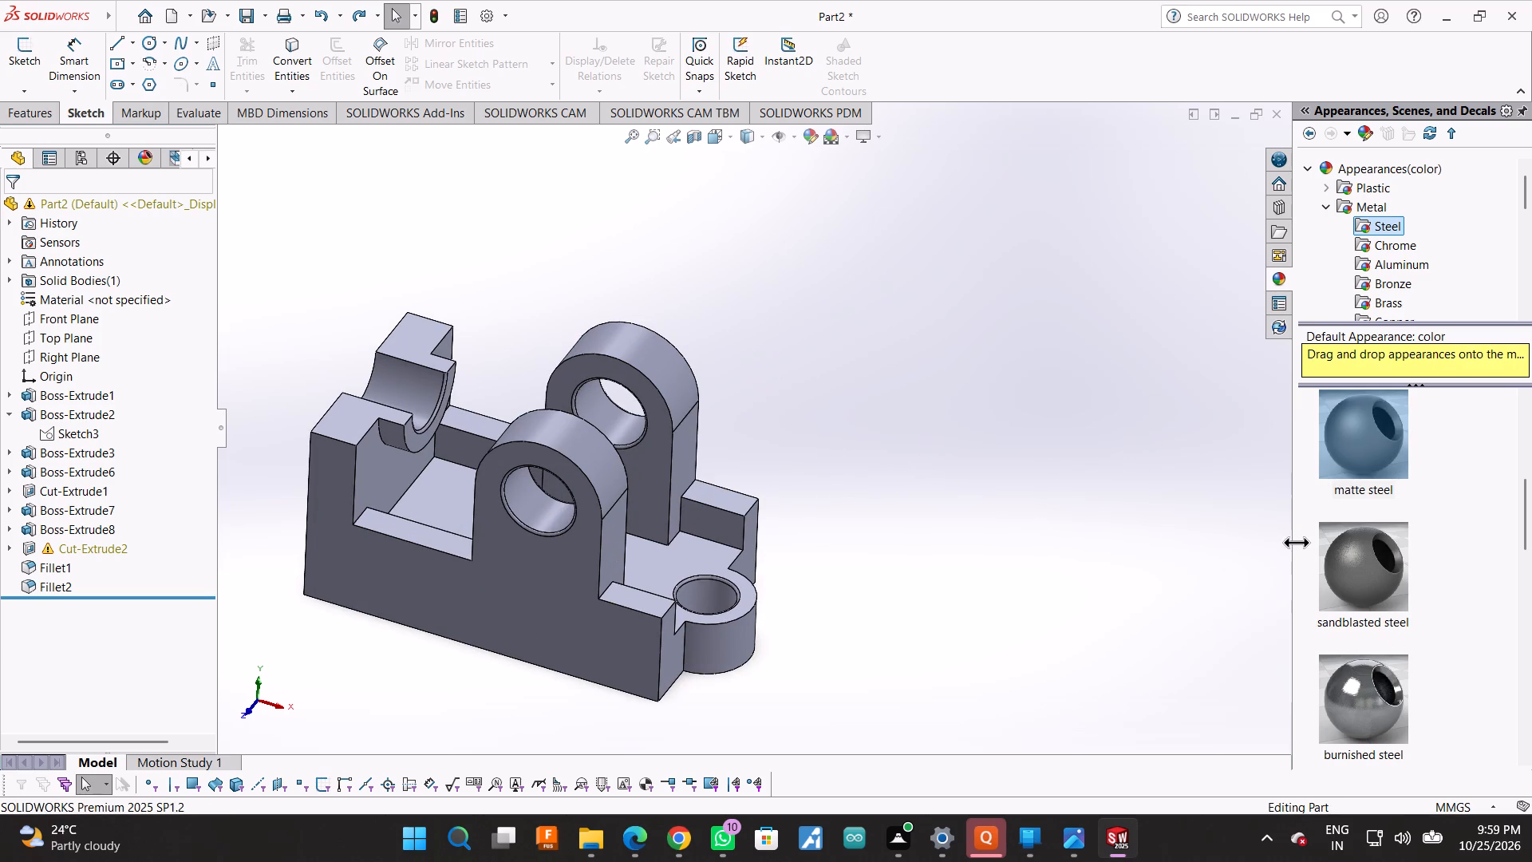
drag(1296, 542, 1531, 585)
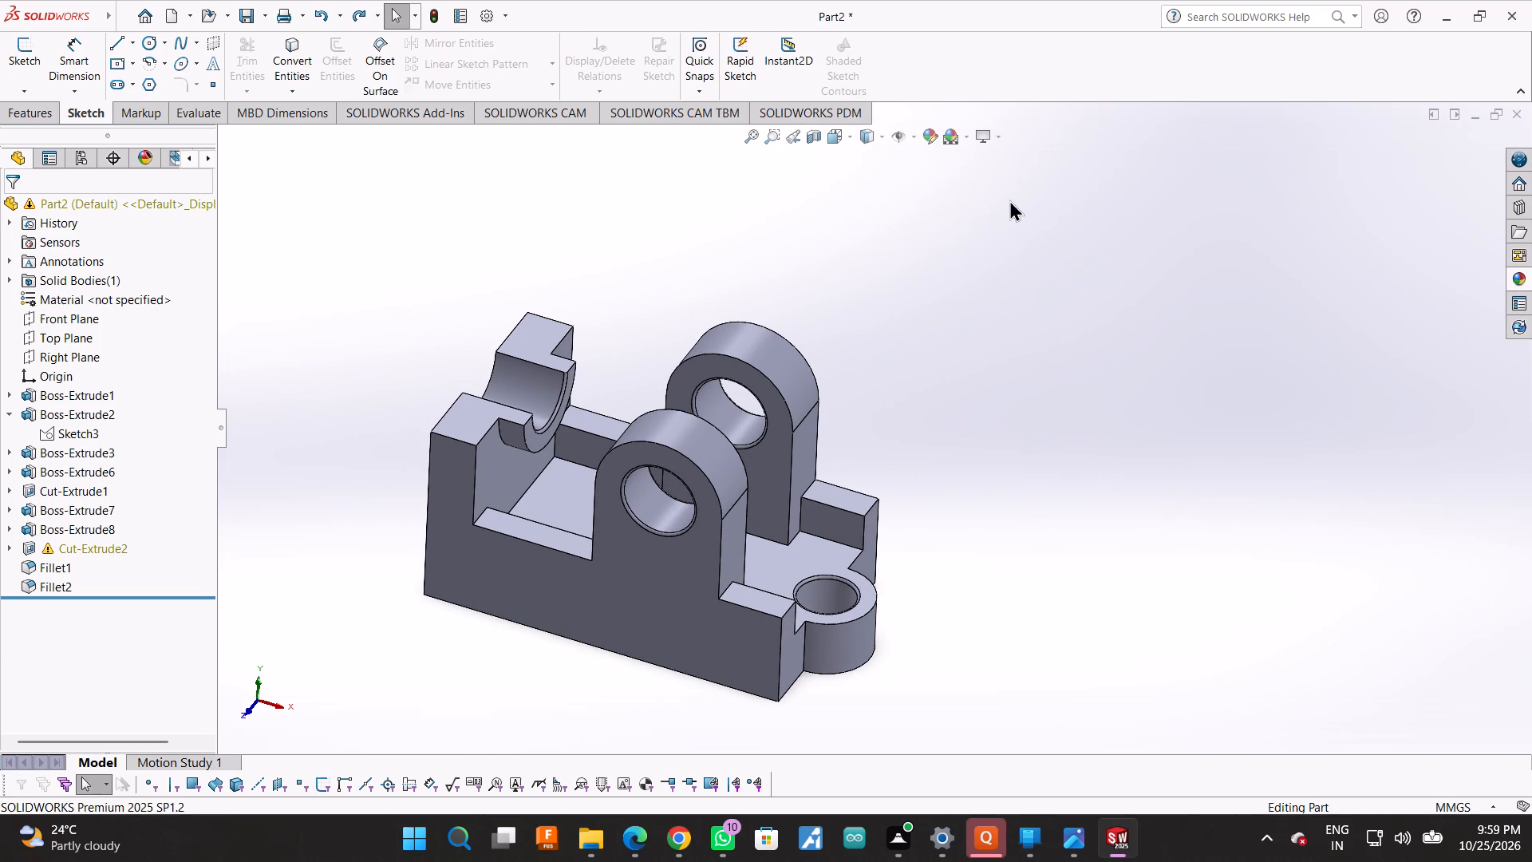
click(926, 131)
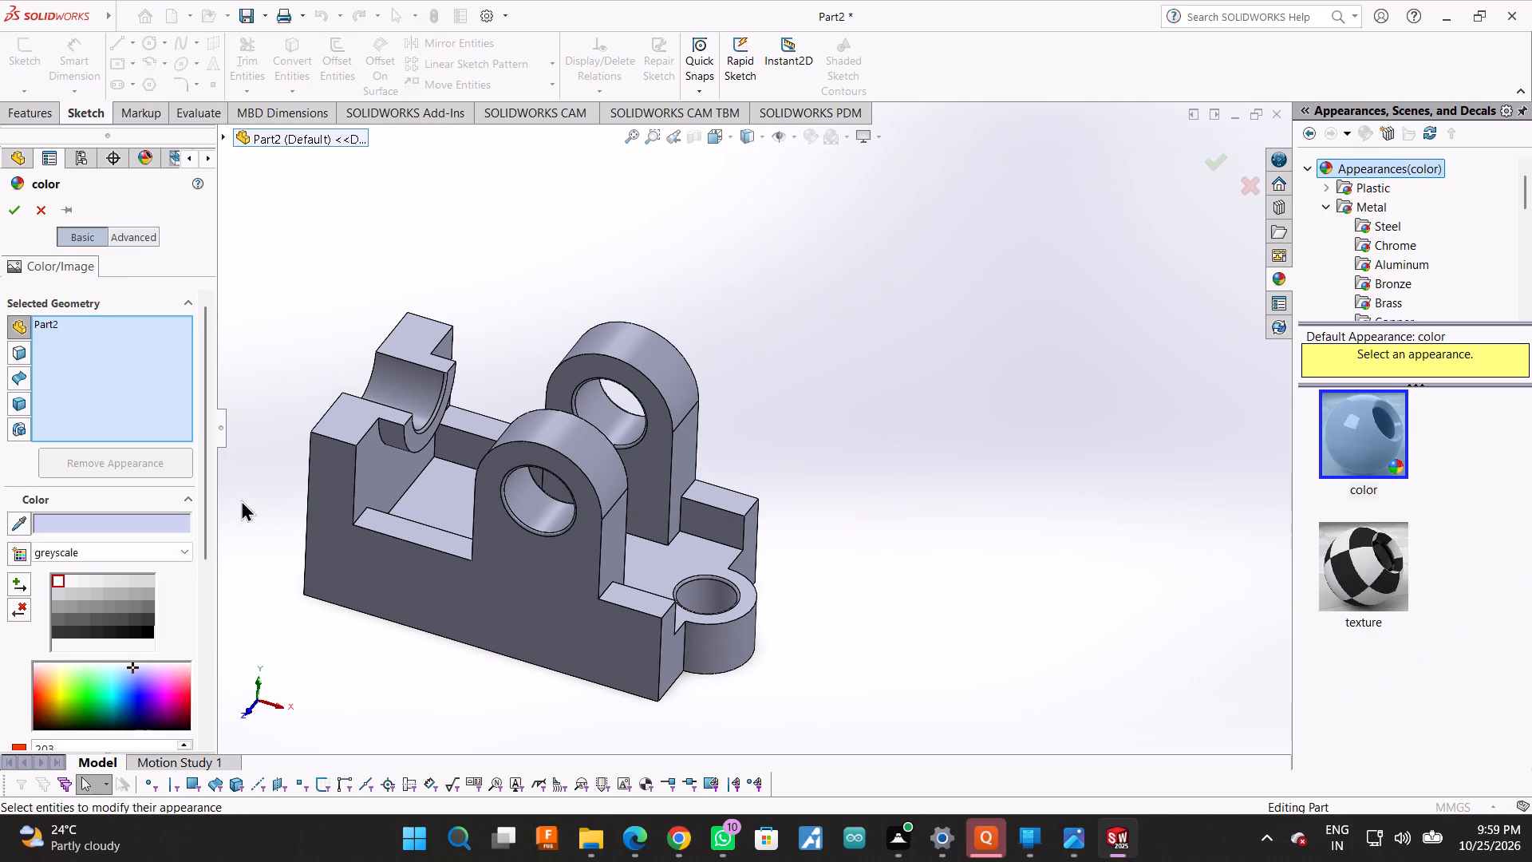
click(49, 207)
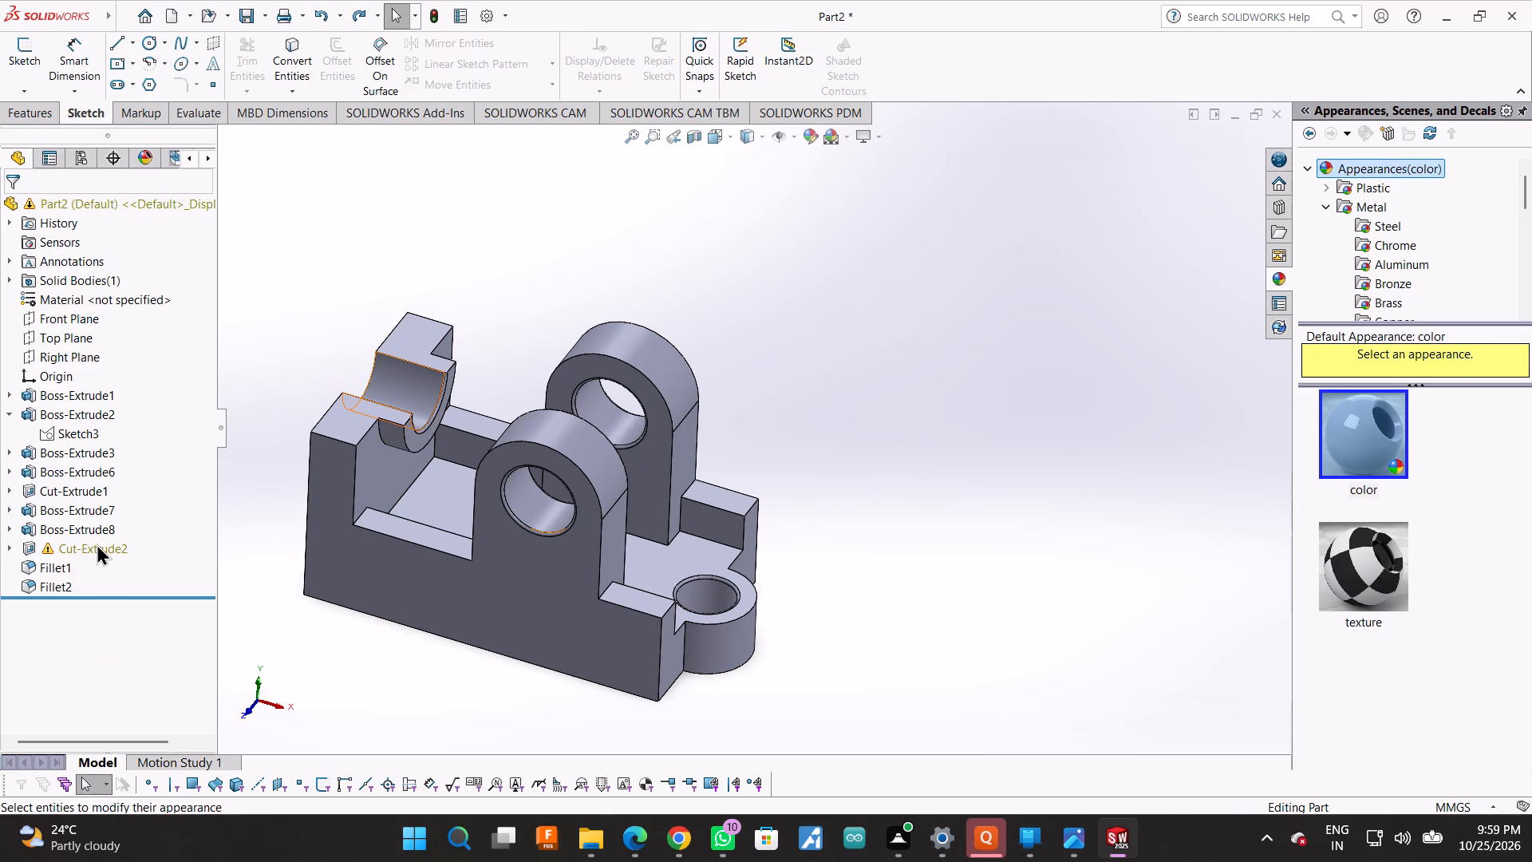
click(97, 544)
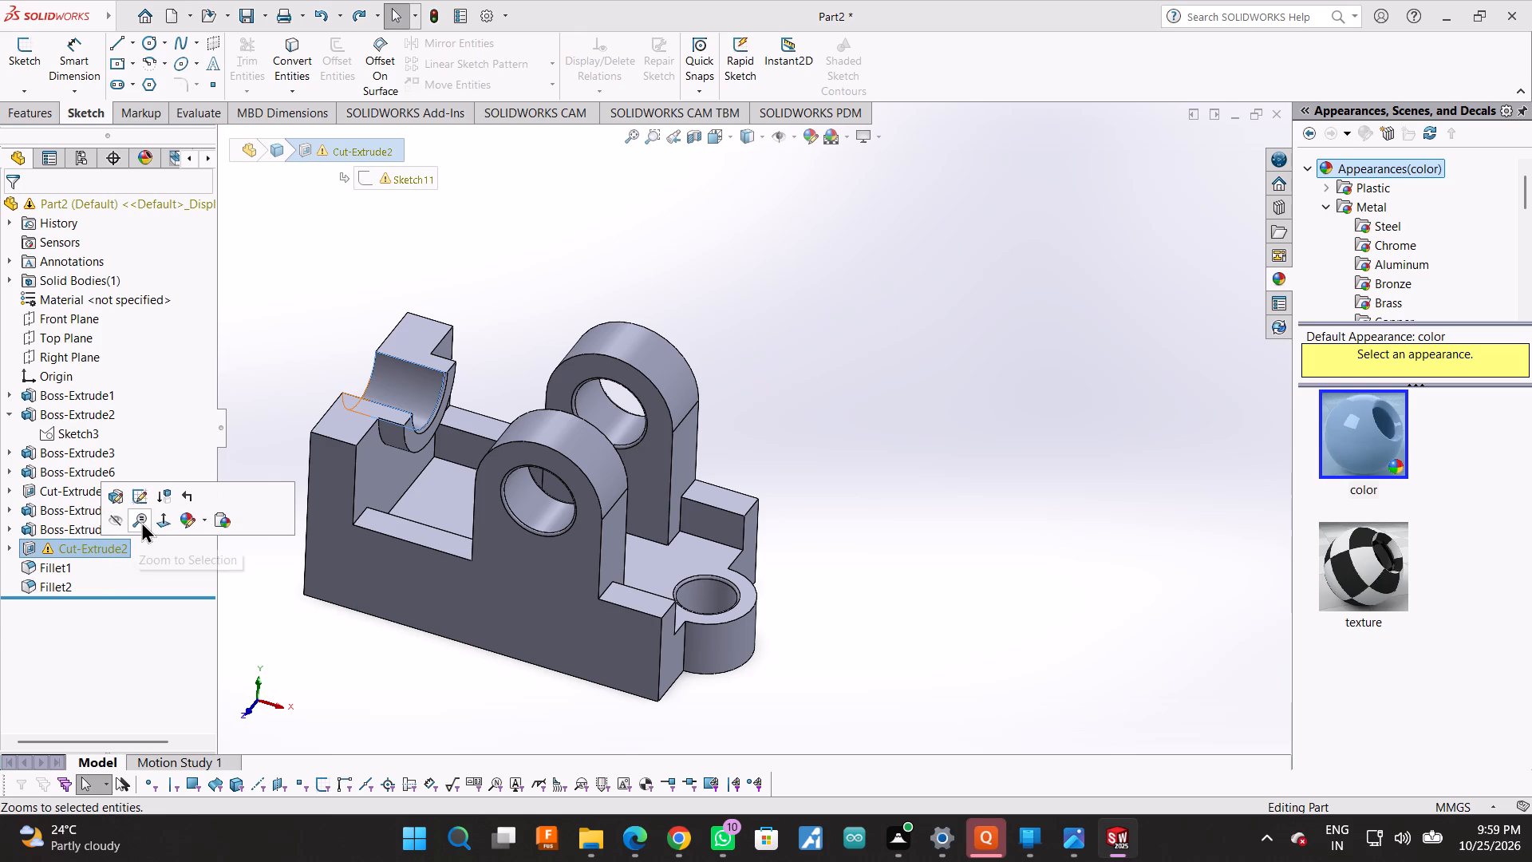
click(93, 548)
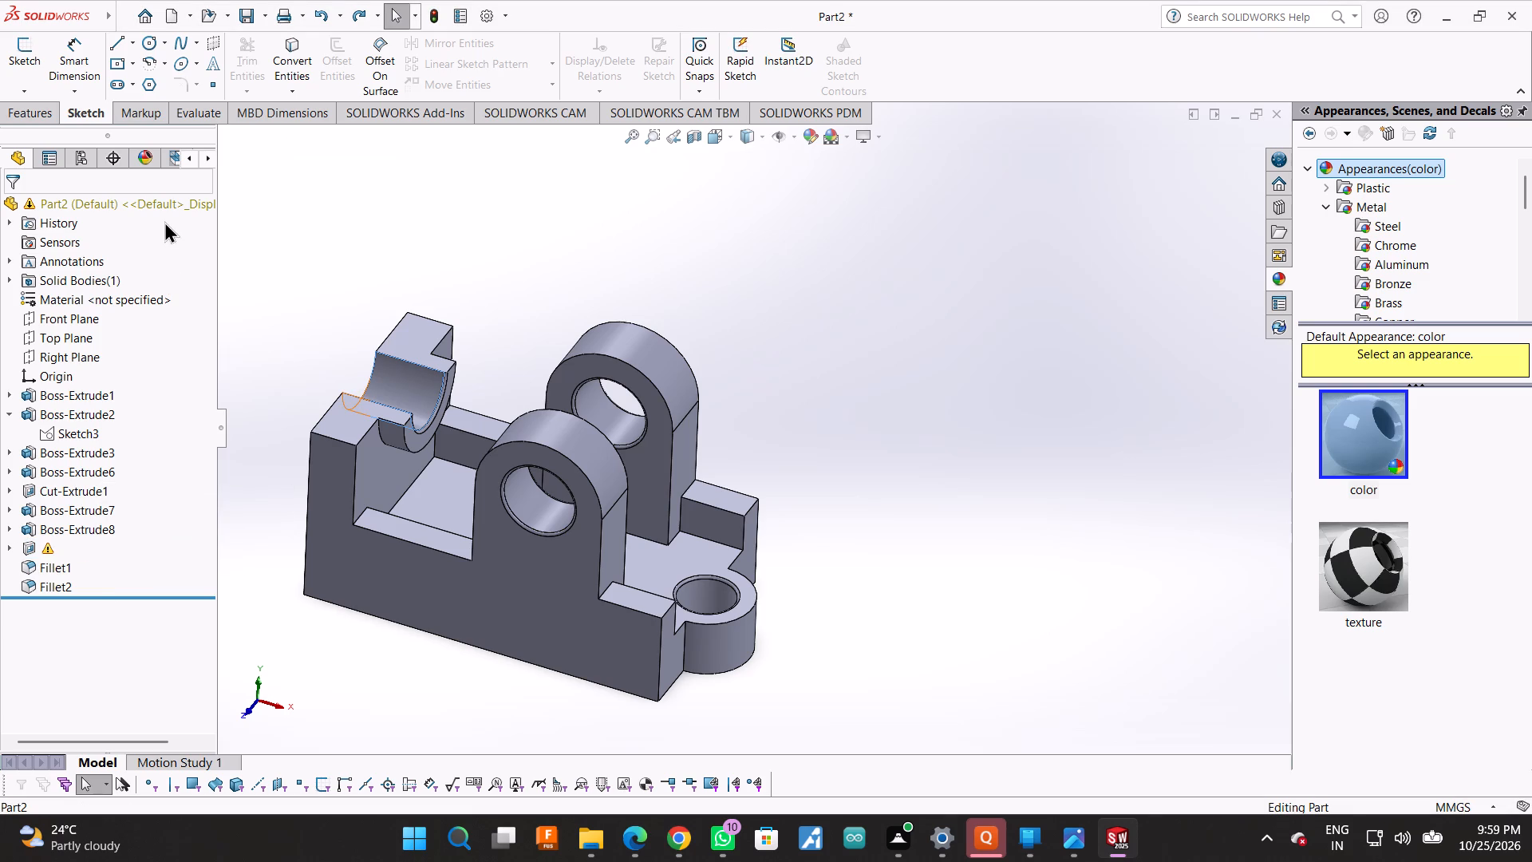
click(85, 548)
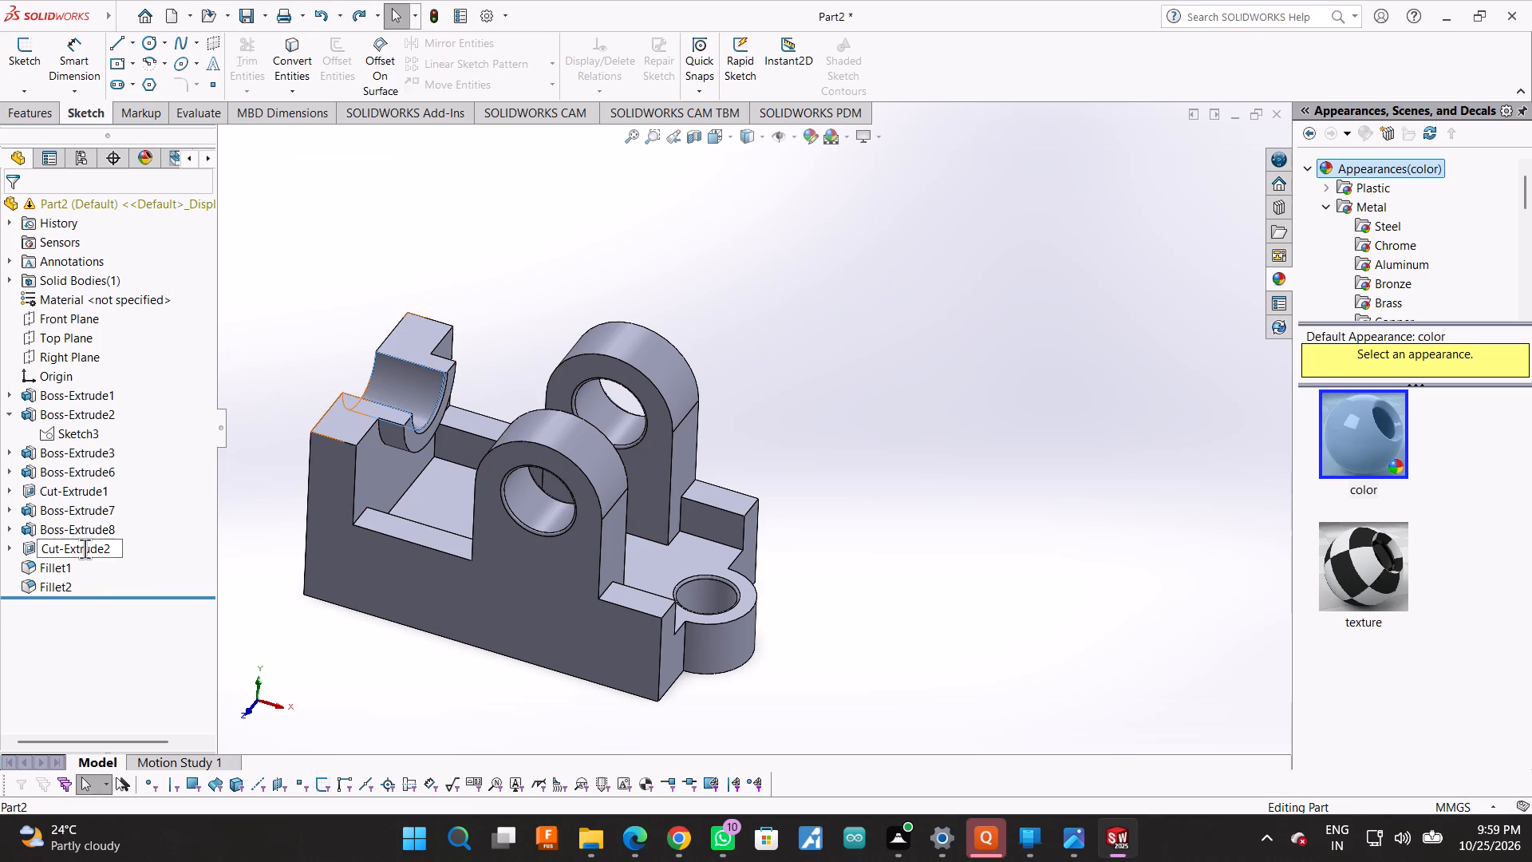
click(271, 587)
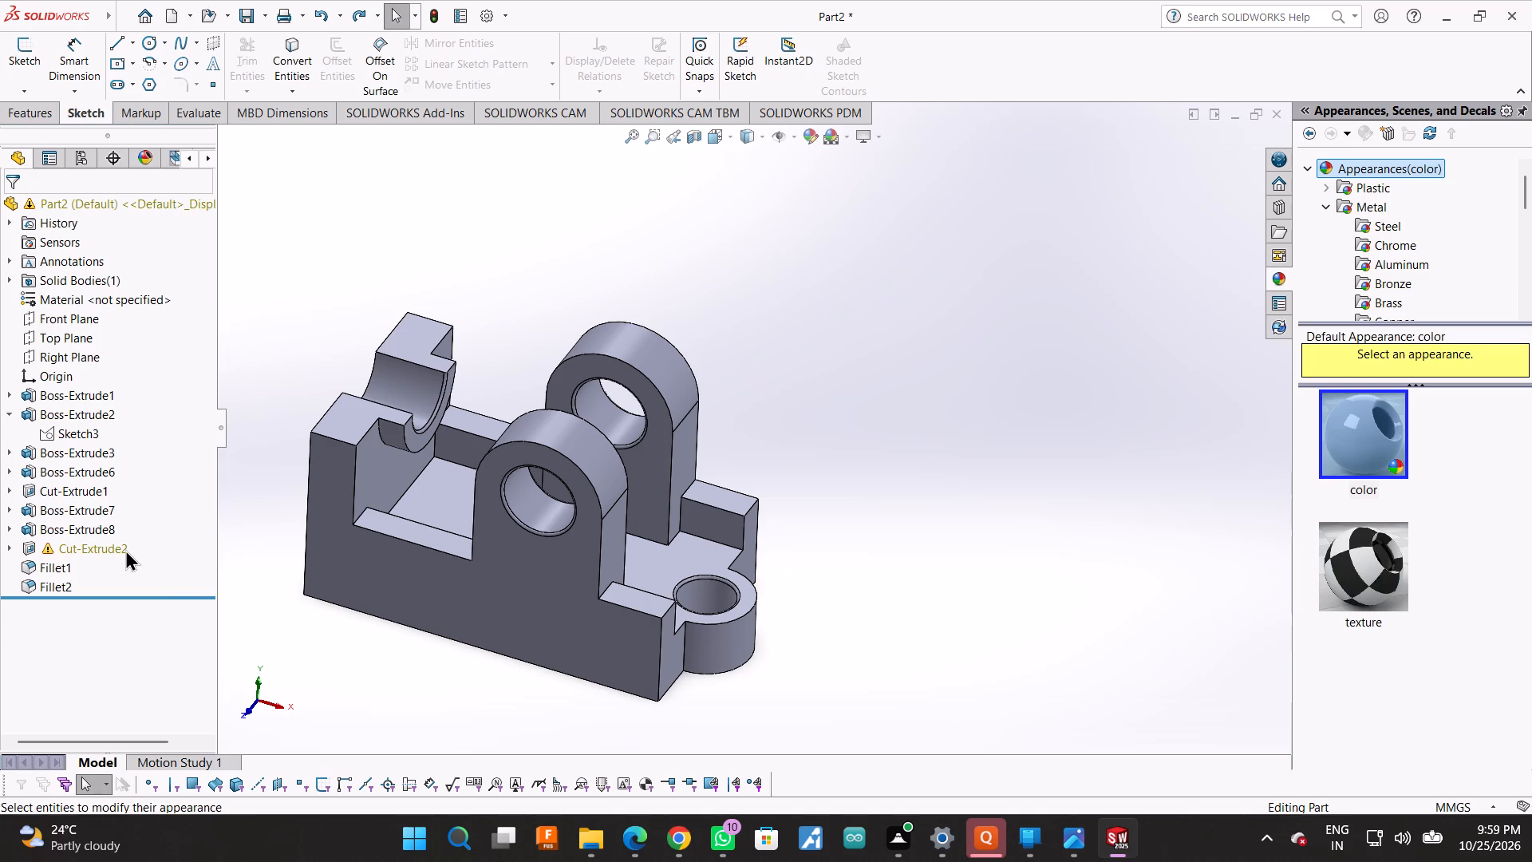
Open the half-circle sketch of Cut-Extrude2 for editing.
click(124, 549)
right_click(124, 549)
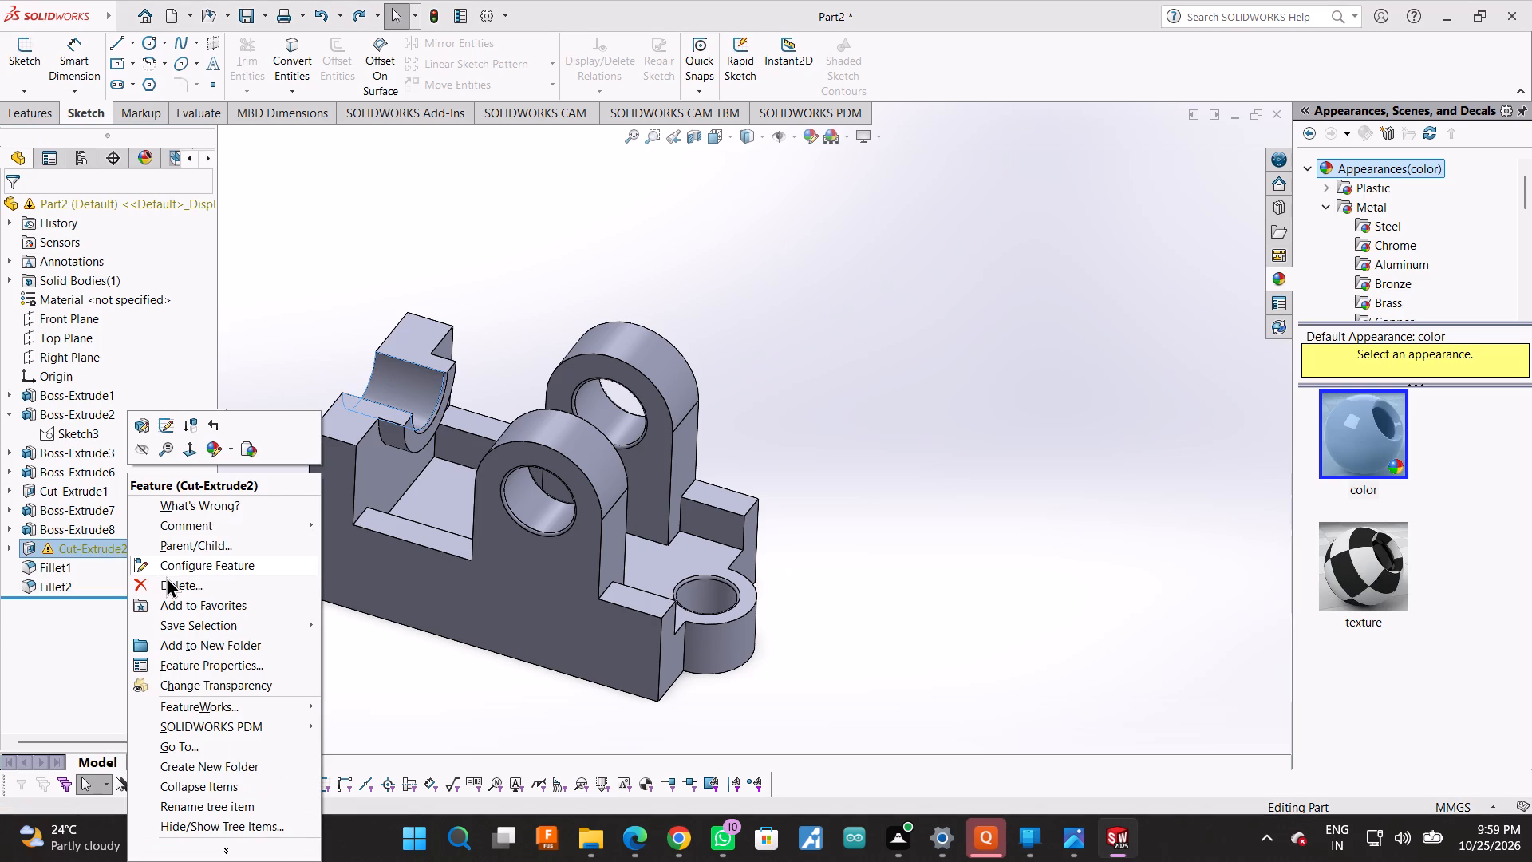
click(167, 420)
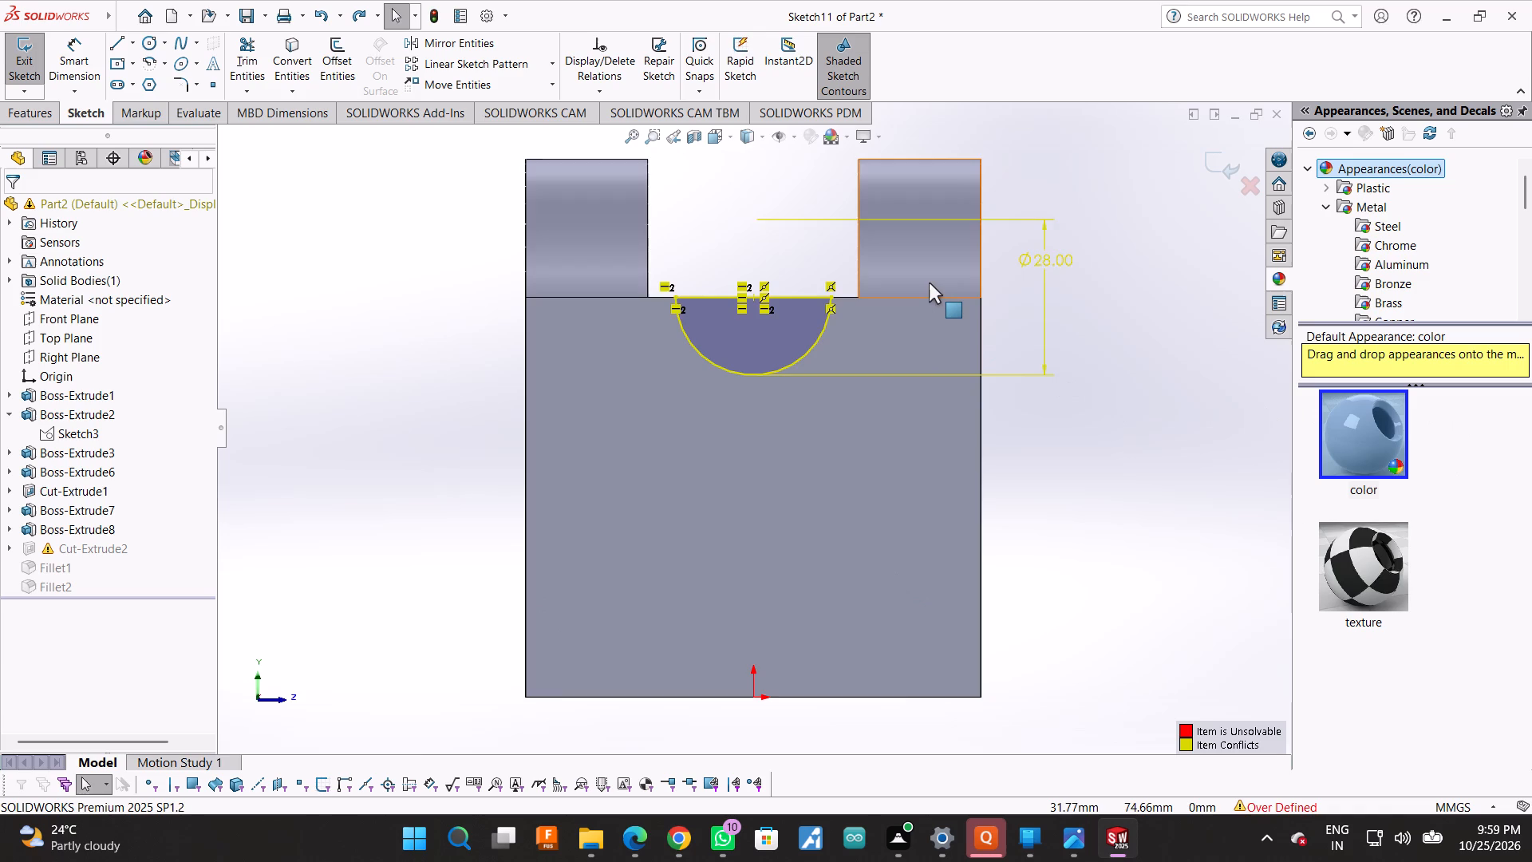
Draw a 27 mm horizontal line from the half-circle's negative-Z end along the top edge to the end face's corner.
scroll(929, 283, down, 2)
scroll(685, 320, down, 4)
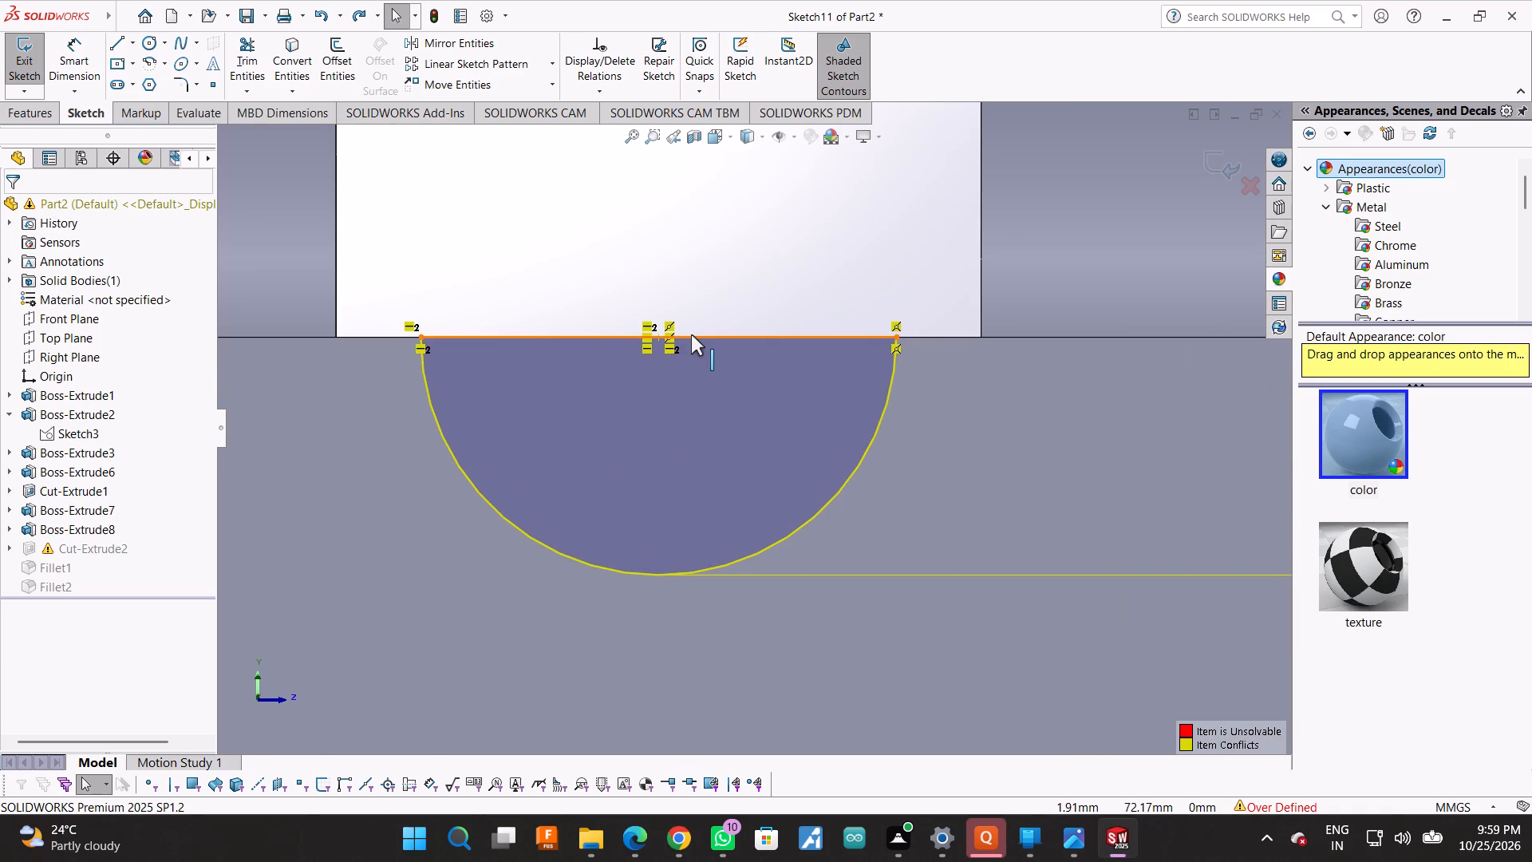
scroll(691, 334, up, 2)
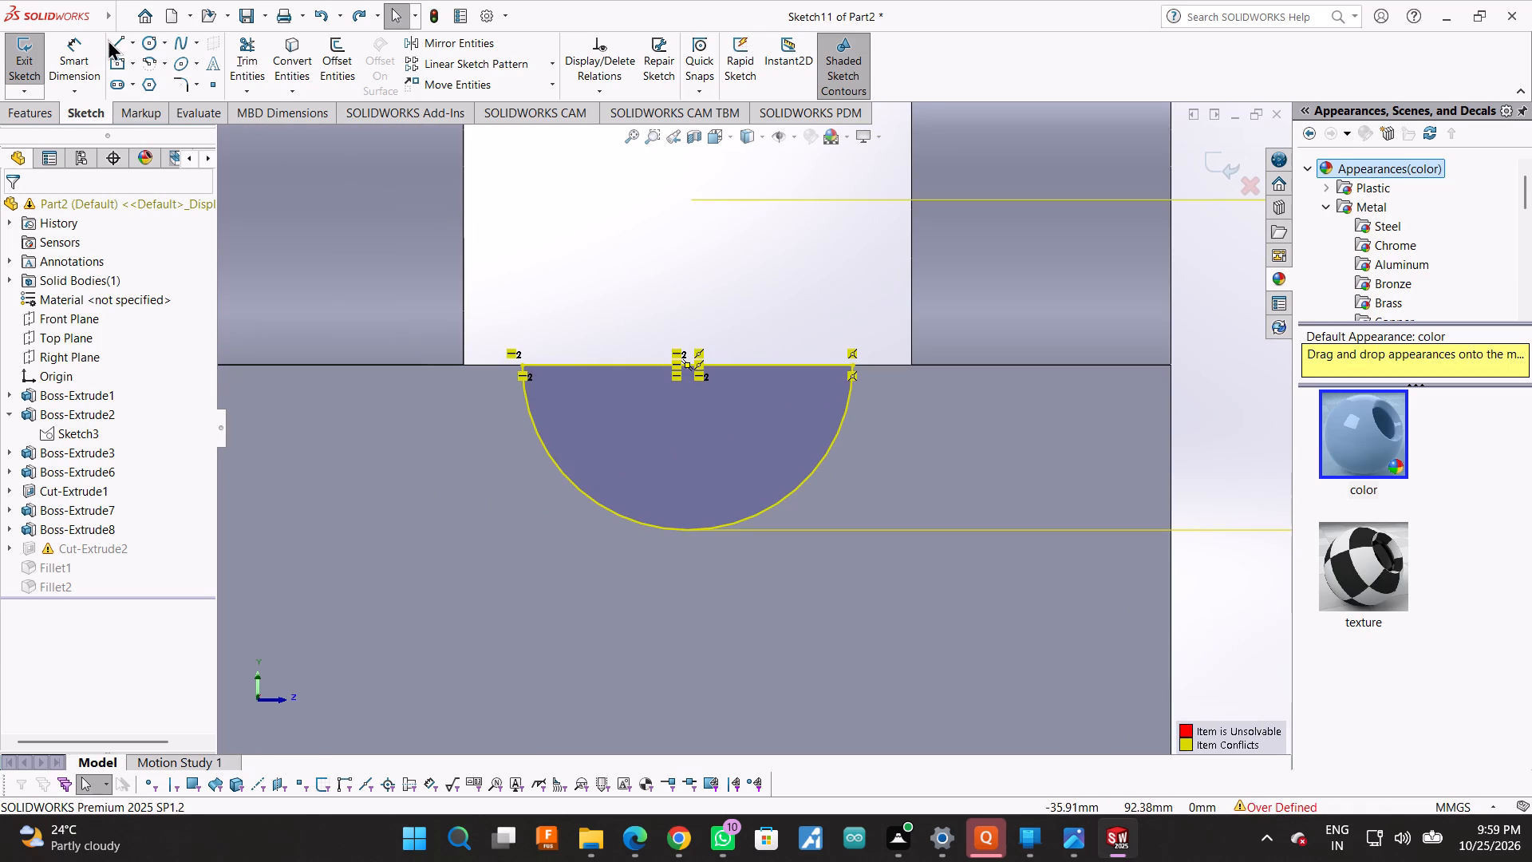
click(110, 39)
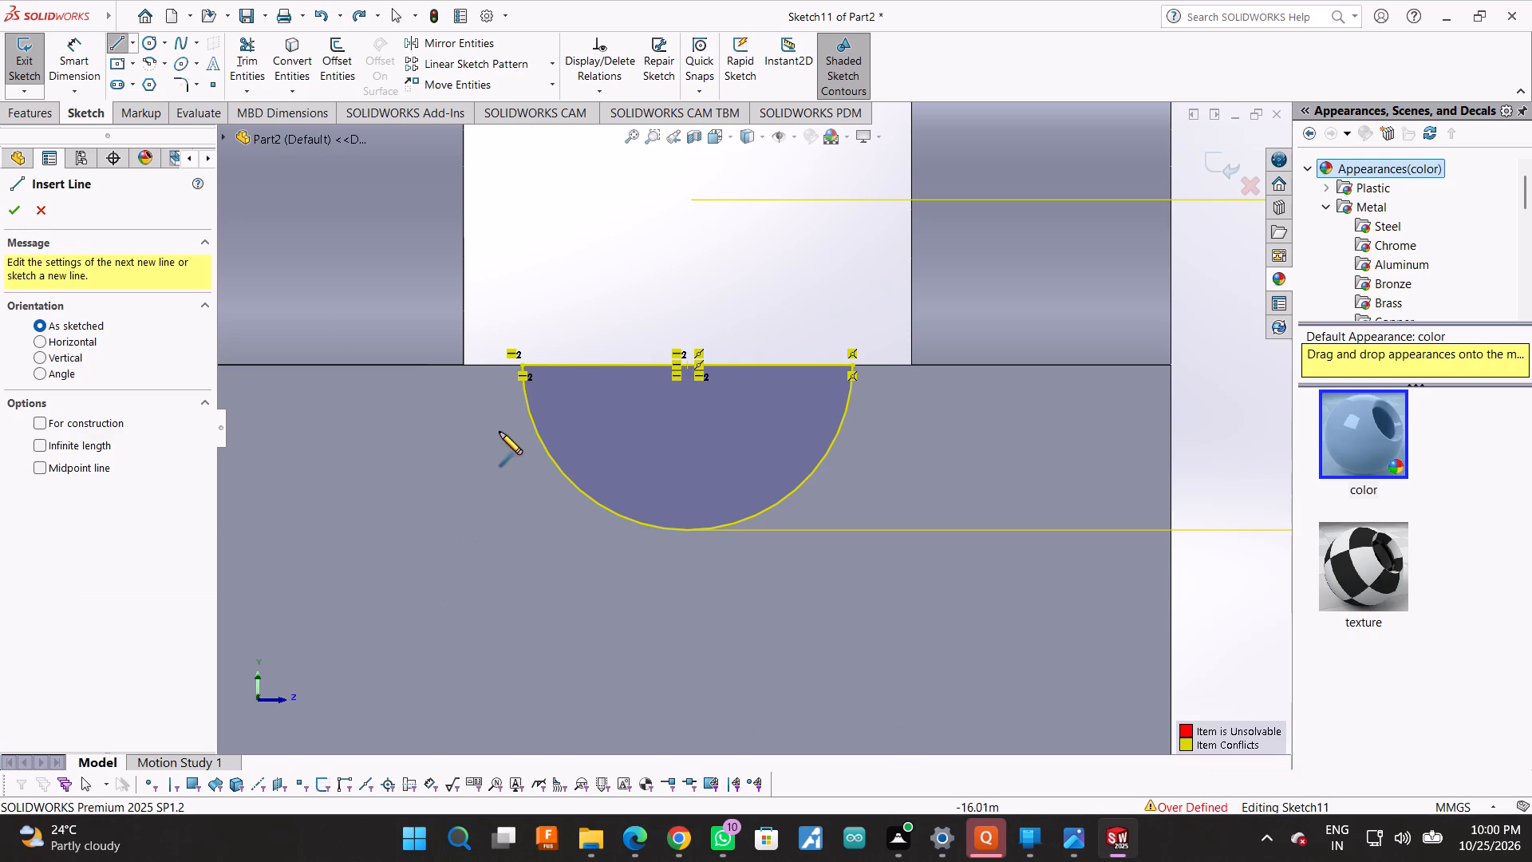
click(523, 365)
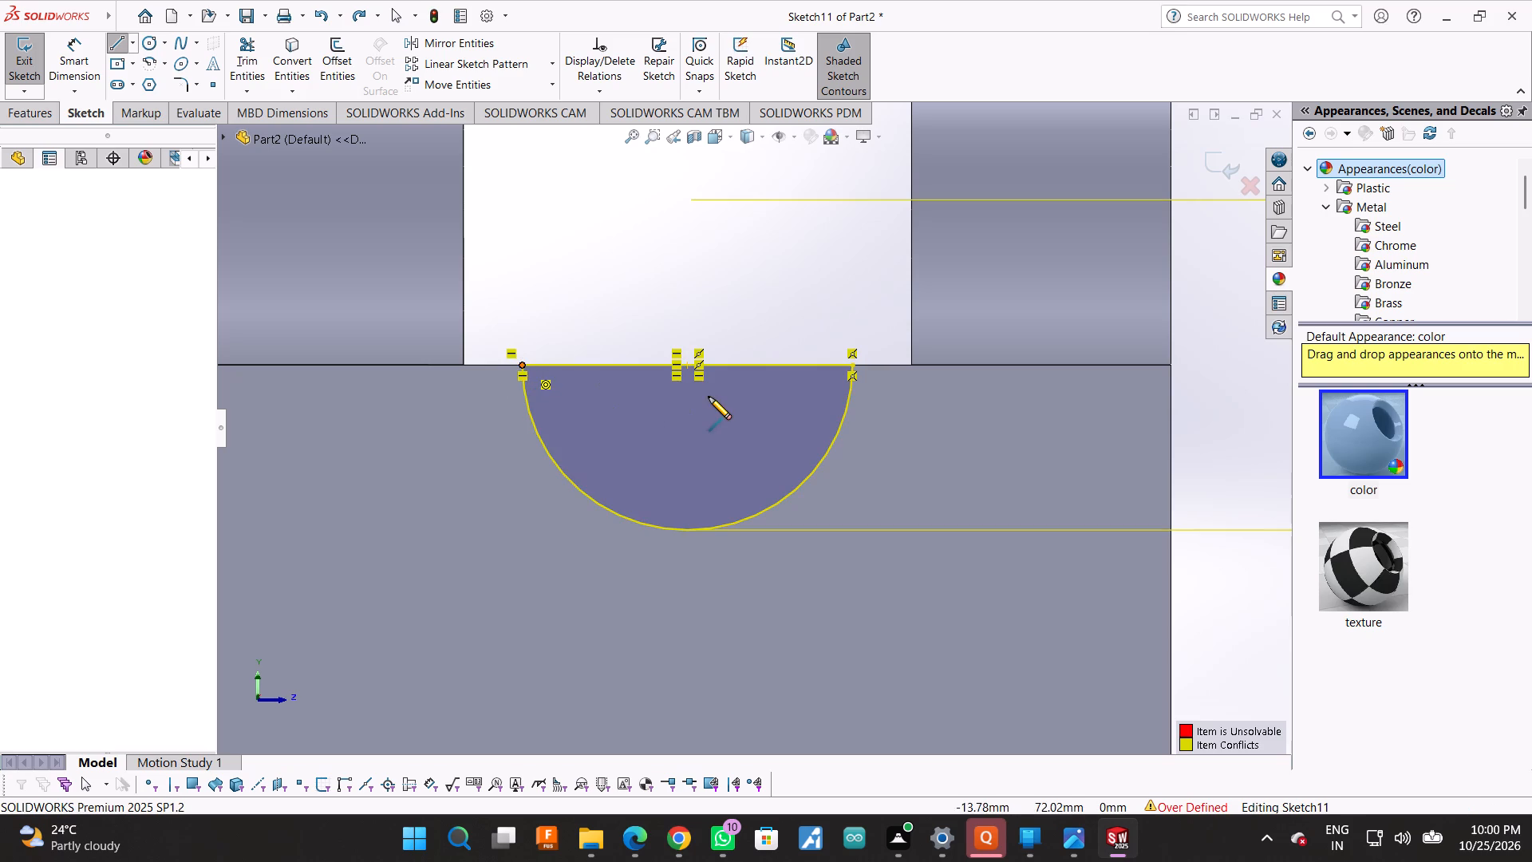
scroll(709, 397, up, 3)
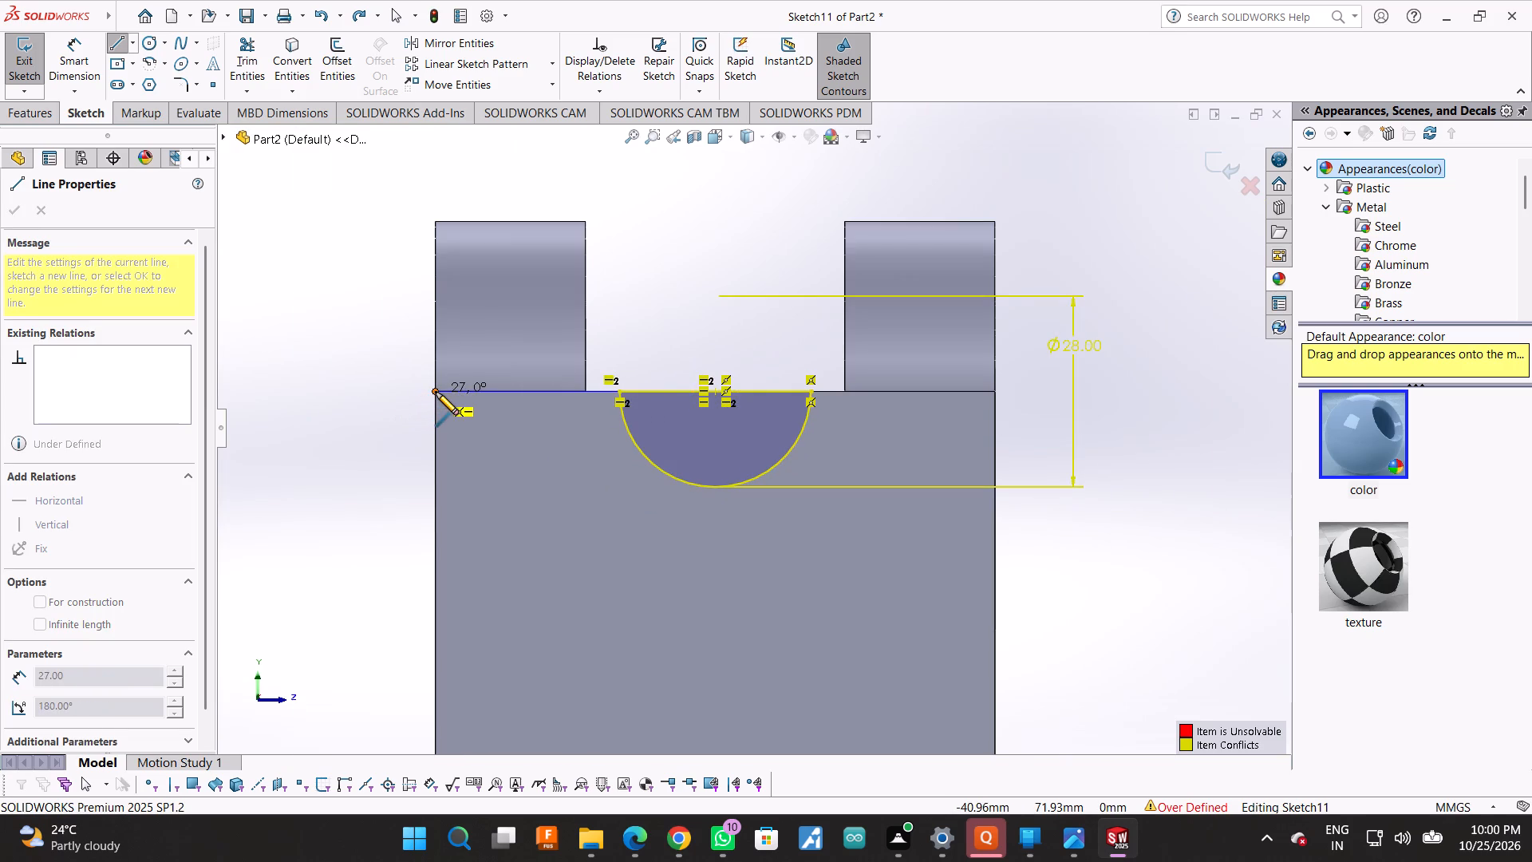
click(436, 392)
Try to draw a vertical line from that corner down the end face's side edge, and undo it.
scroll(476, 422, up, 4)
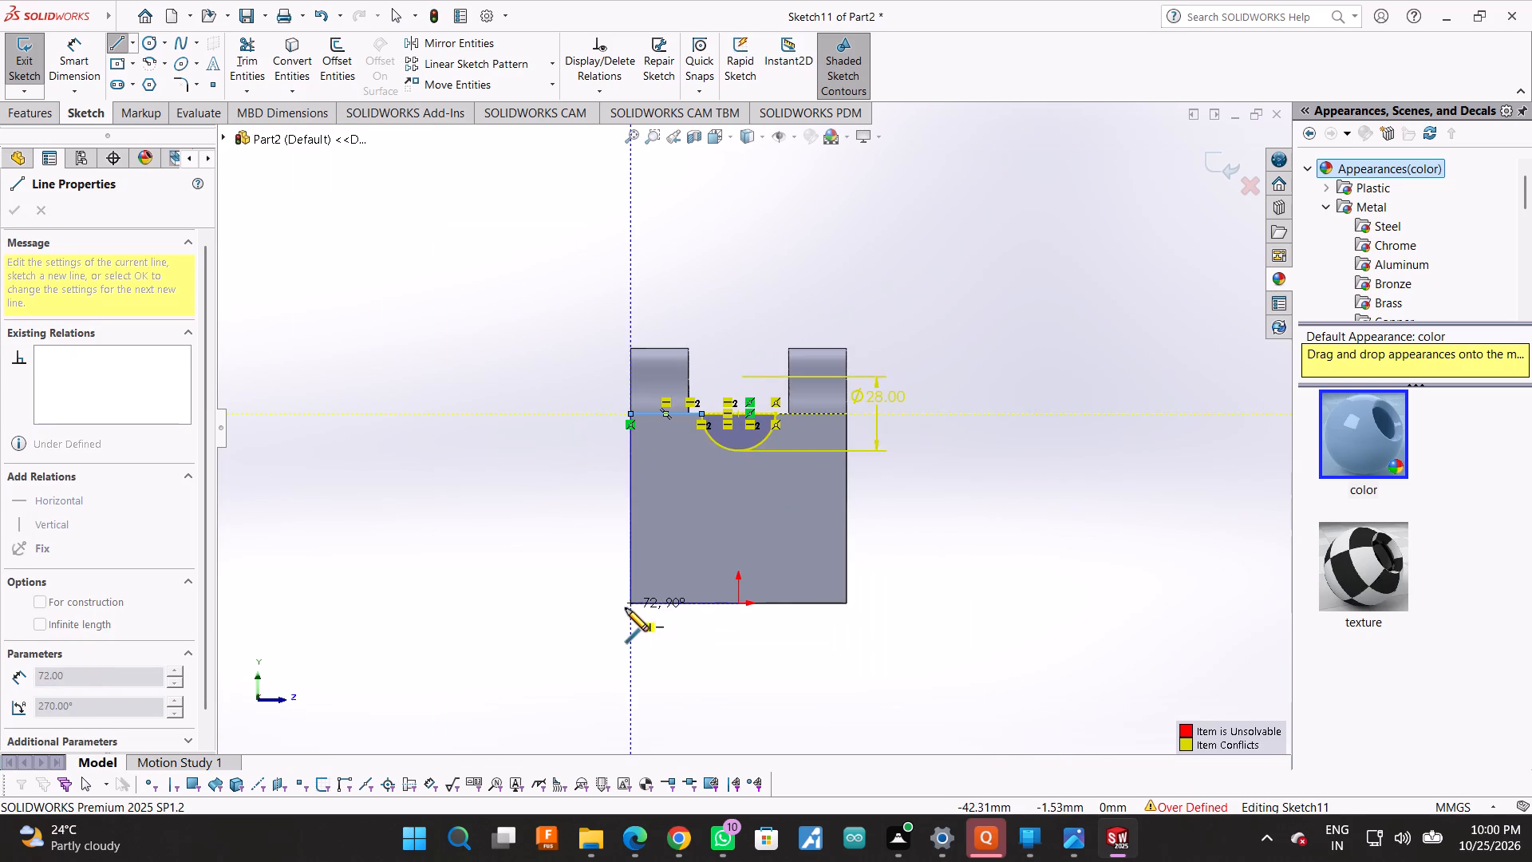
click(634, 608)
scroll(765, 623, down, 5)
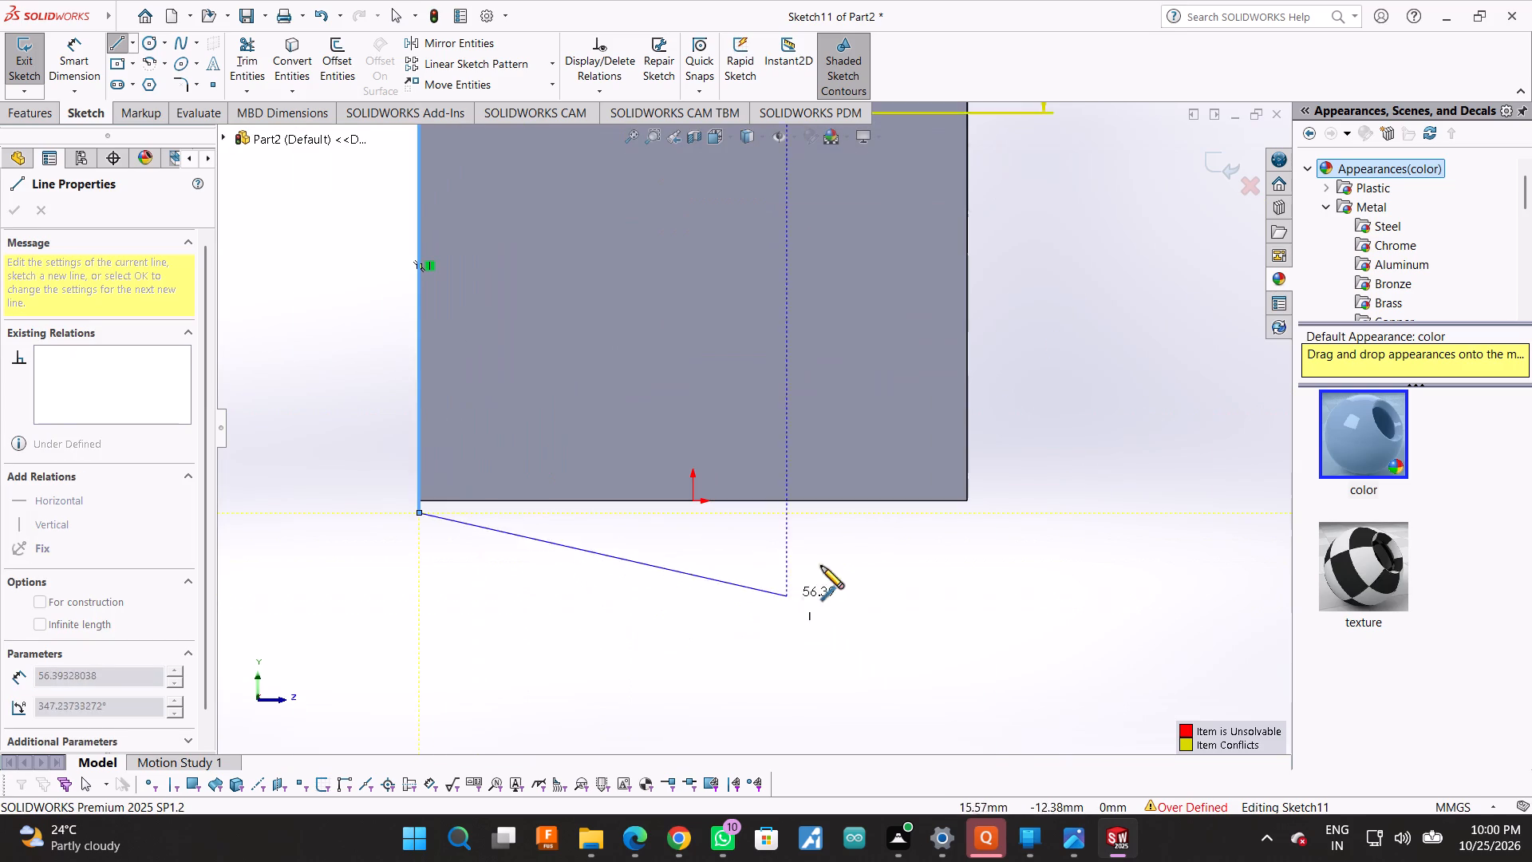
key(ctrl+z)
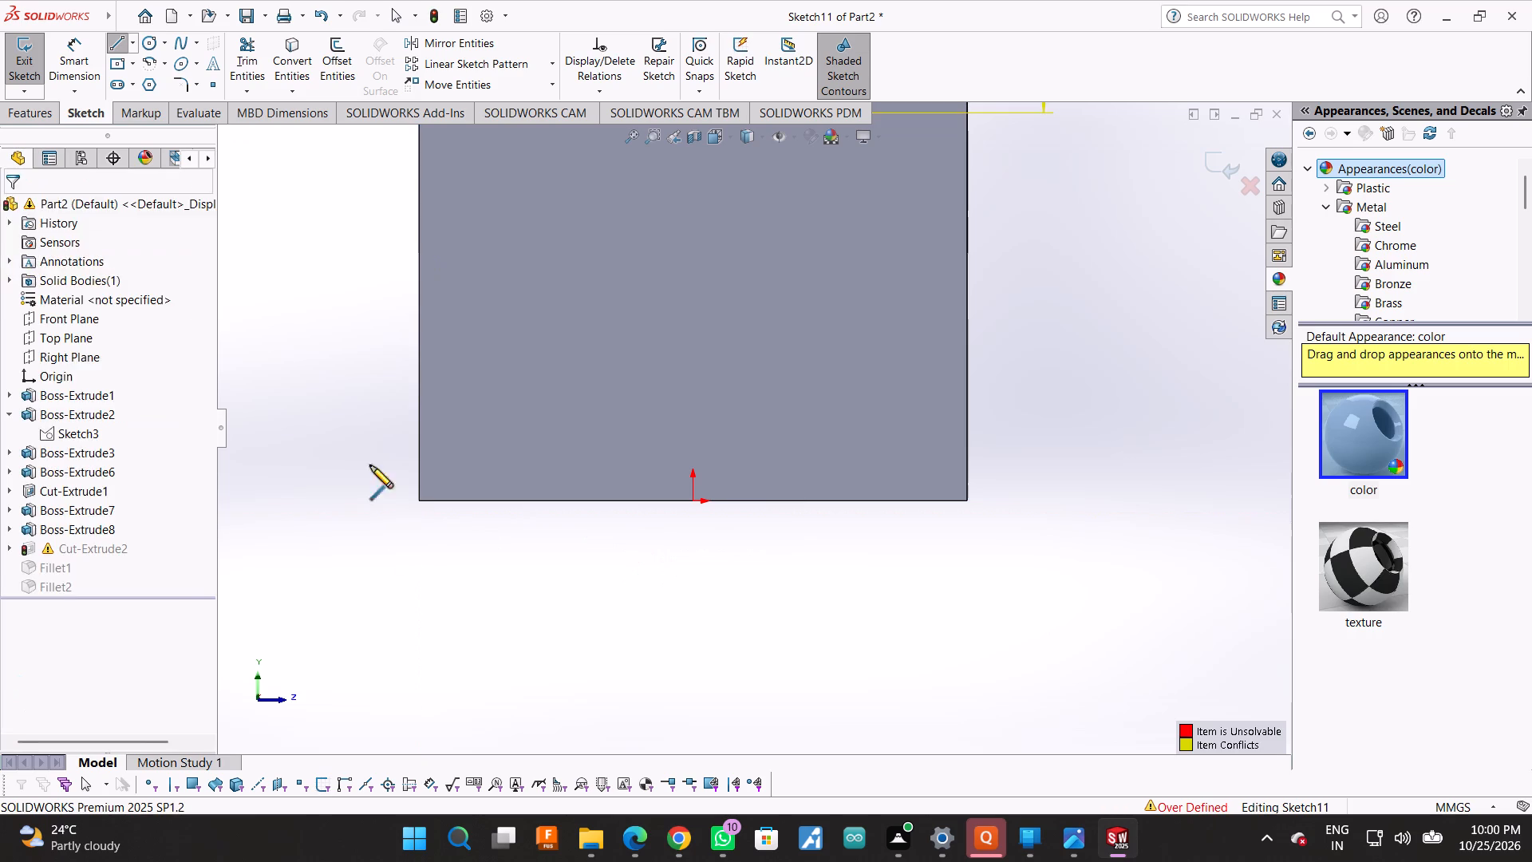
Outline the end face with 72 mm side lines, an 82 mm bottom line and a 27 mm top line back to the half-circle.
scroll(345, 492, up, 2)
scroll(469, 367, up, 2)
scroll(563, 239, down, 1)
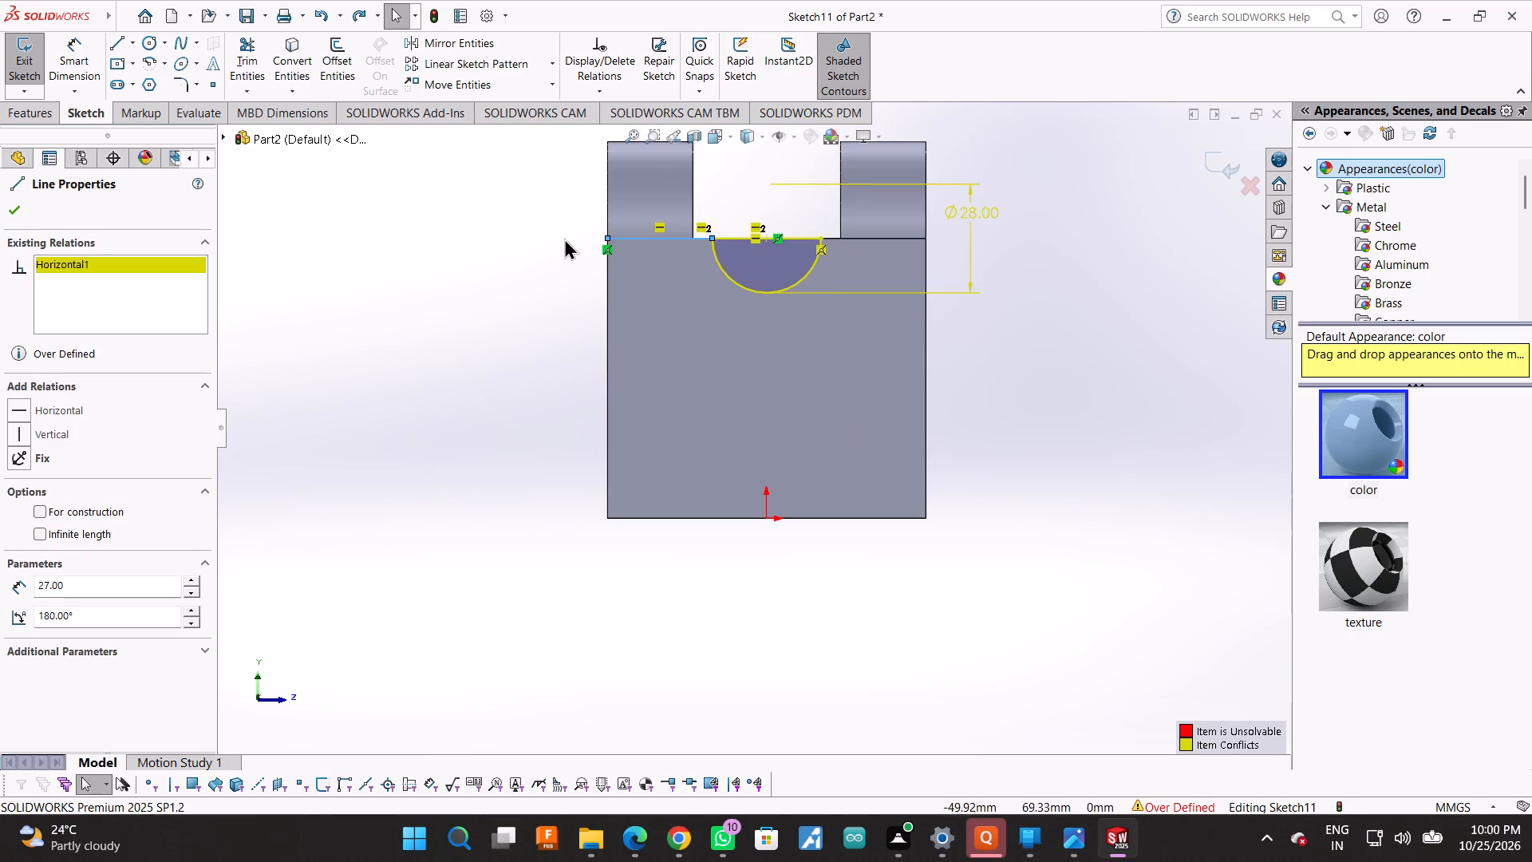
click(116, 42)
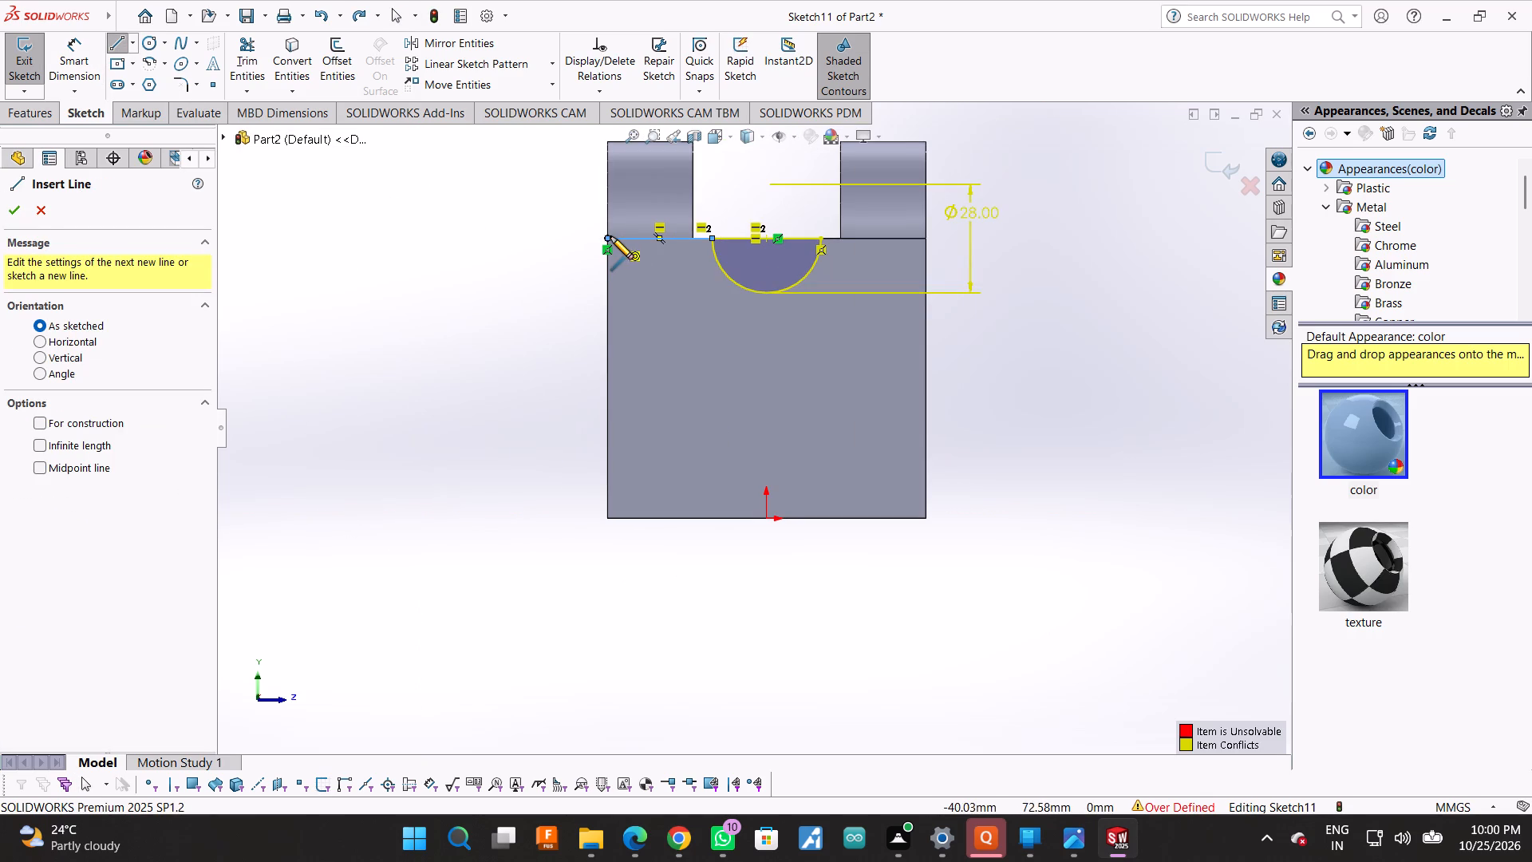
click(608, 237)
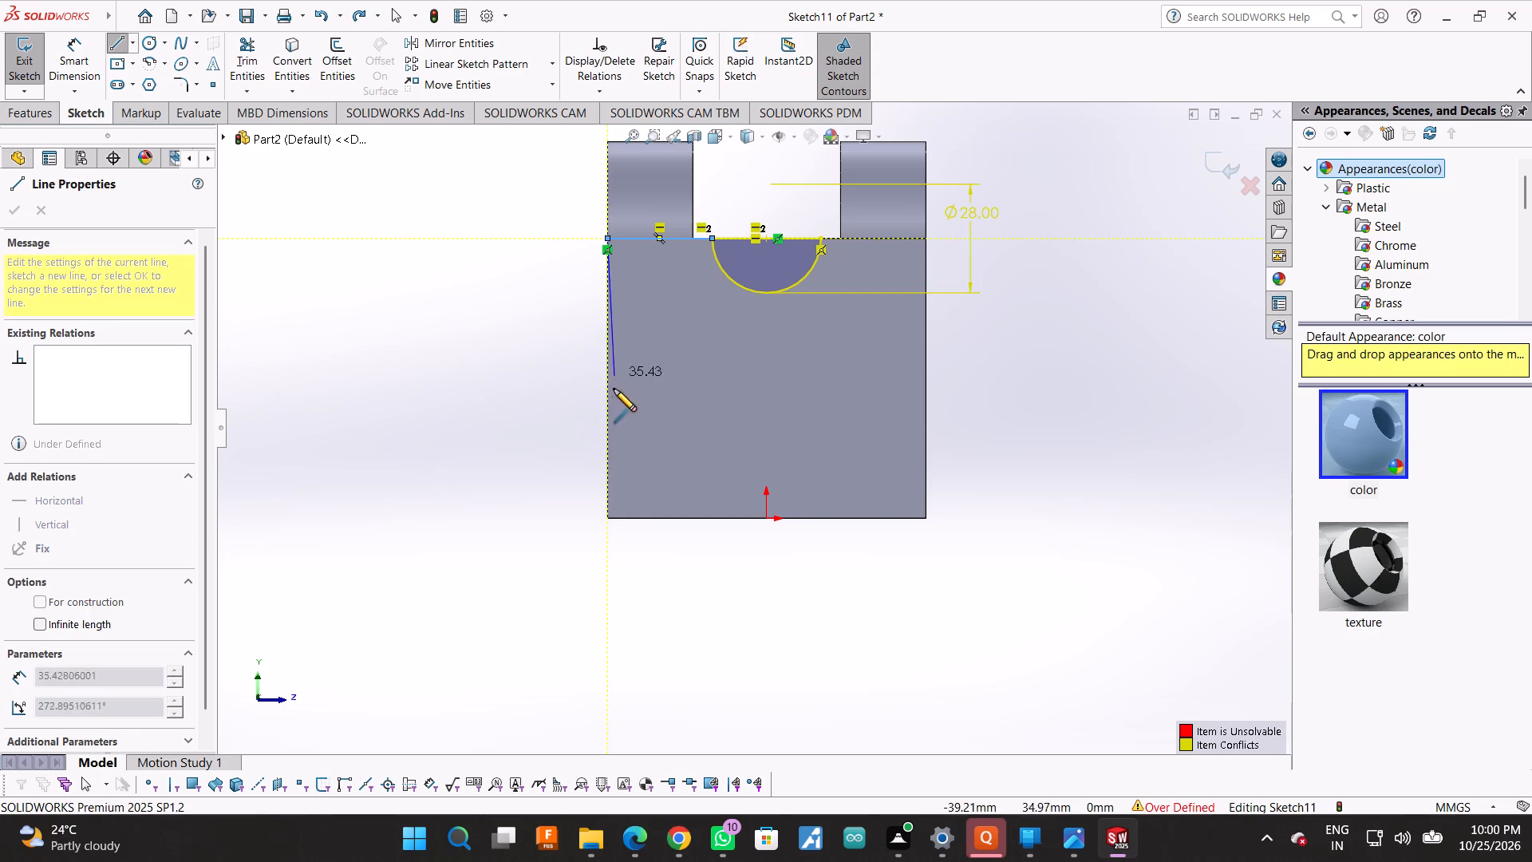
click(605, 517)
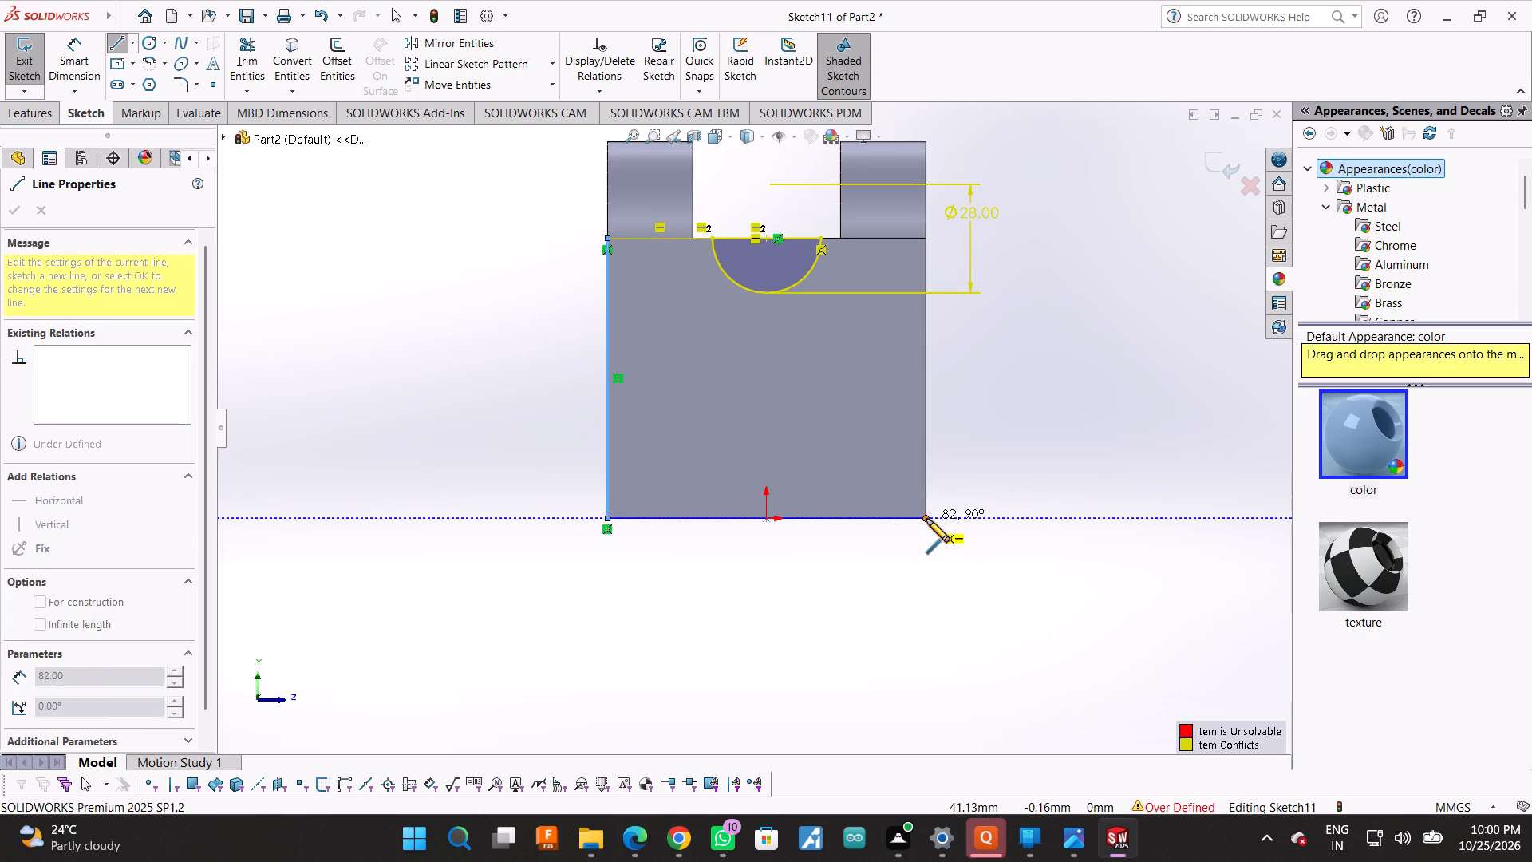
click(926, 519)
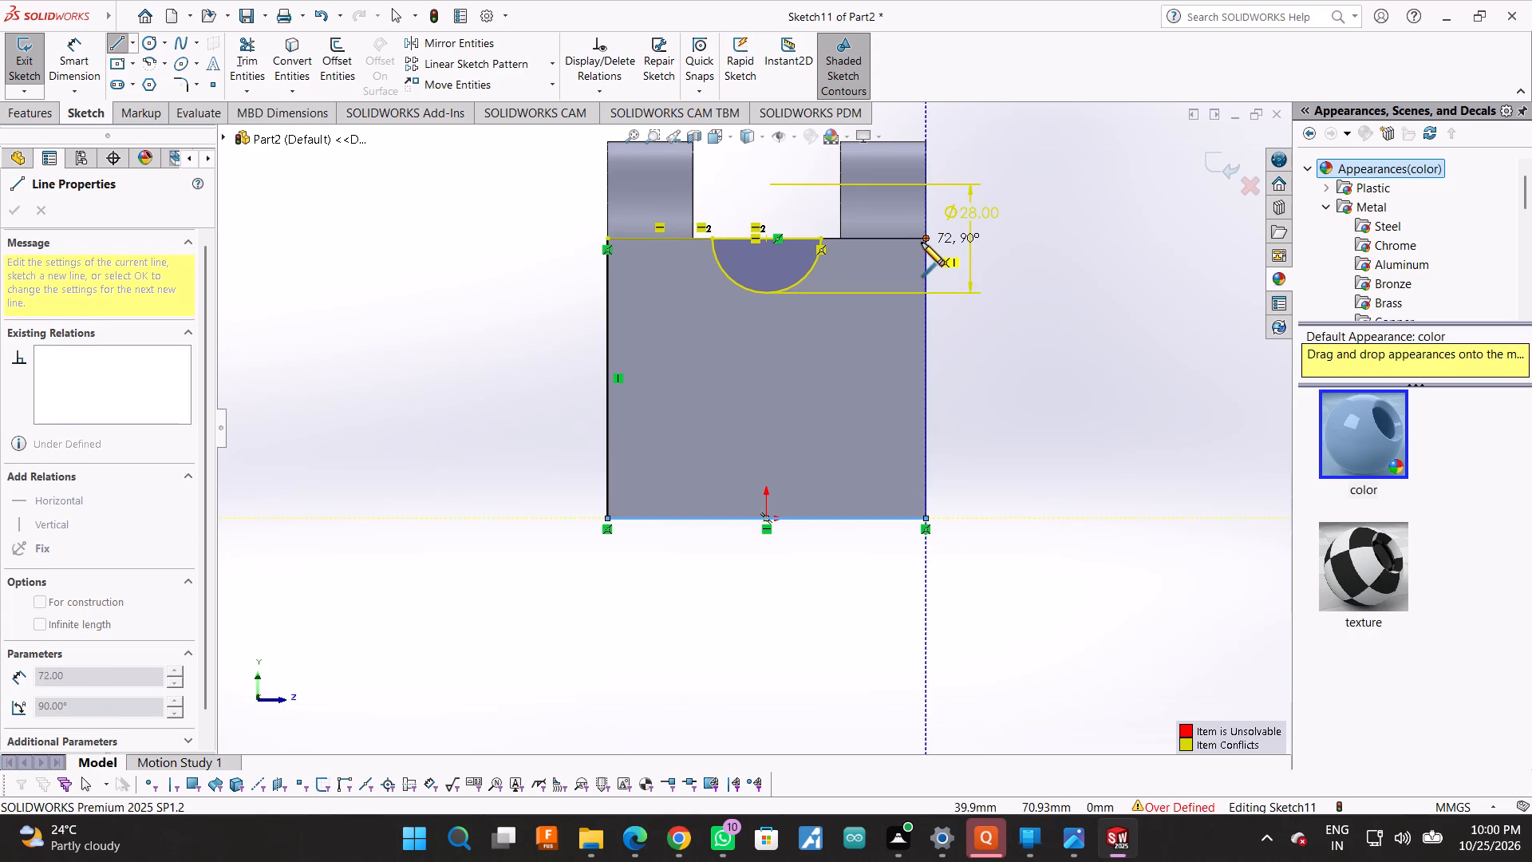
click(924, 241)
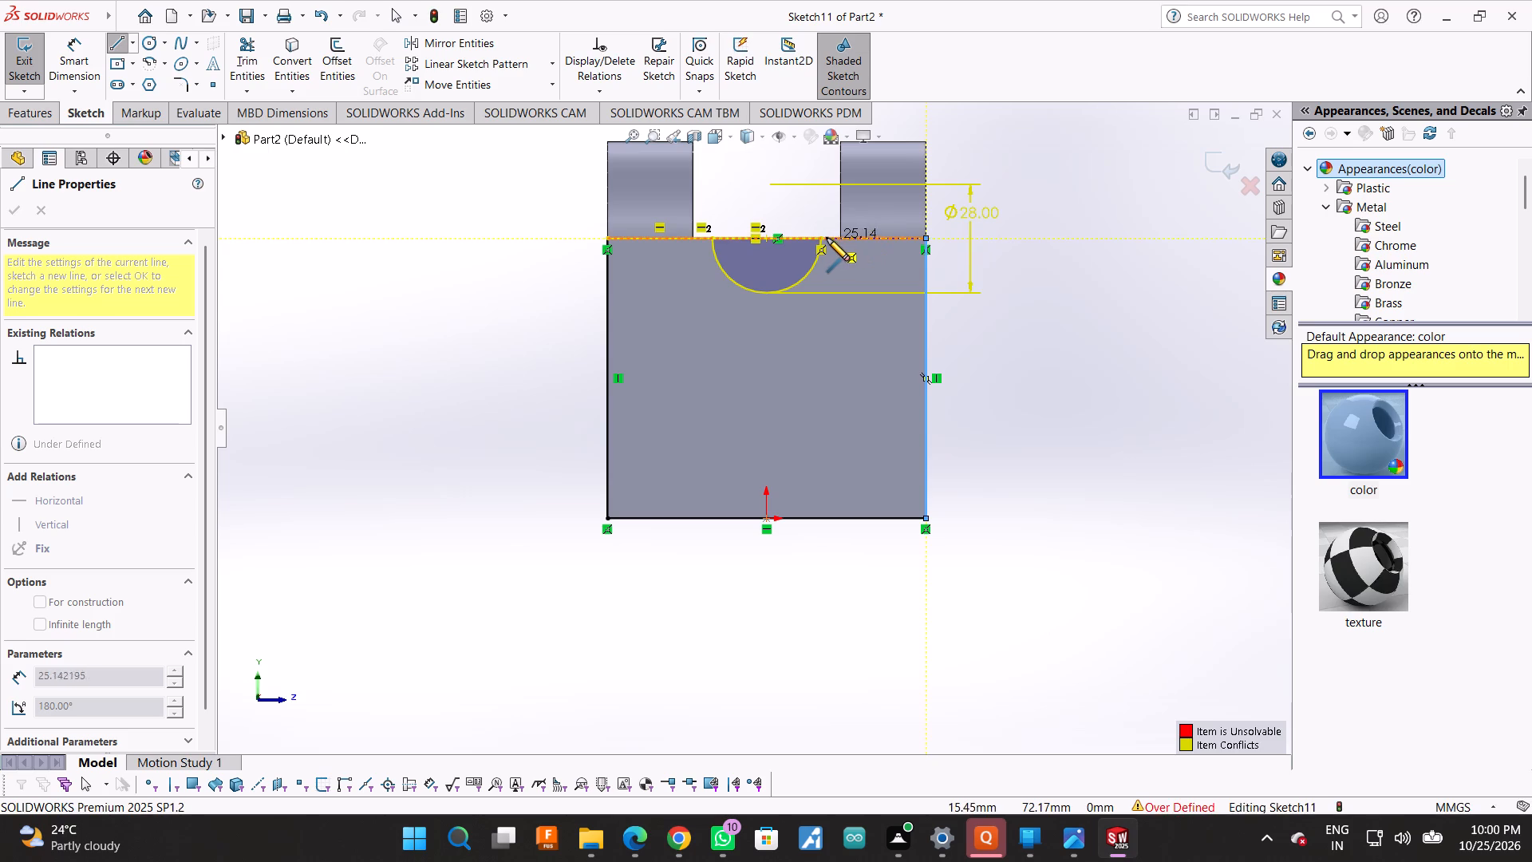
click(817, 238)
scroll(825, 270, down, 4)
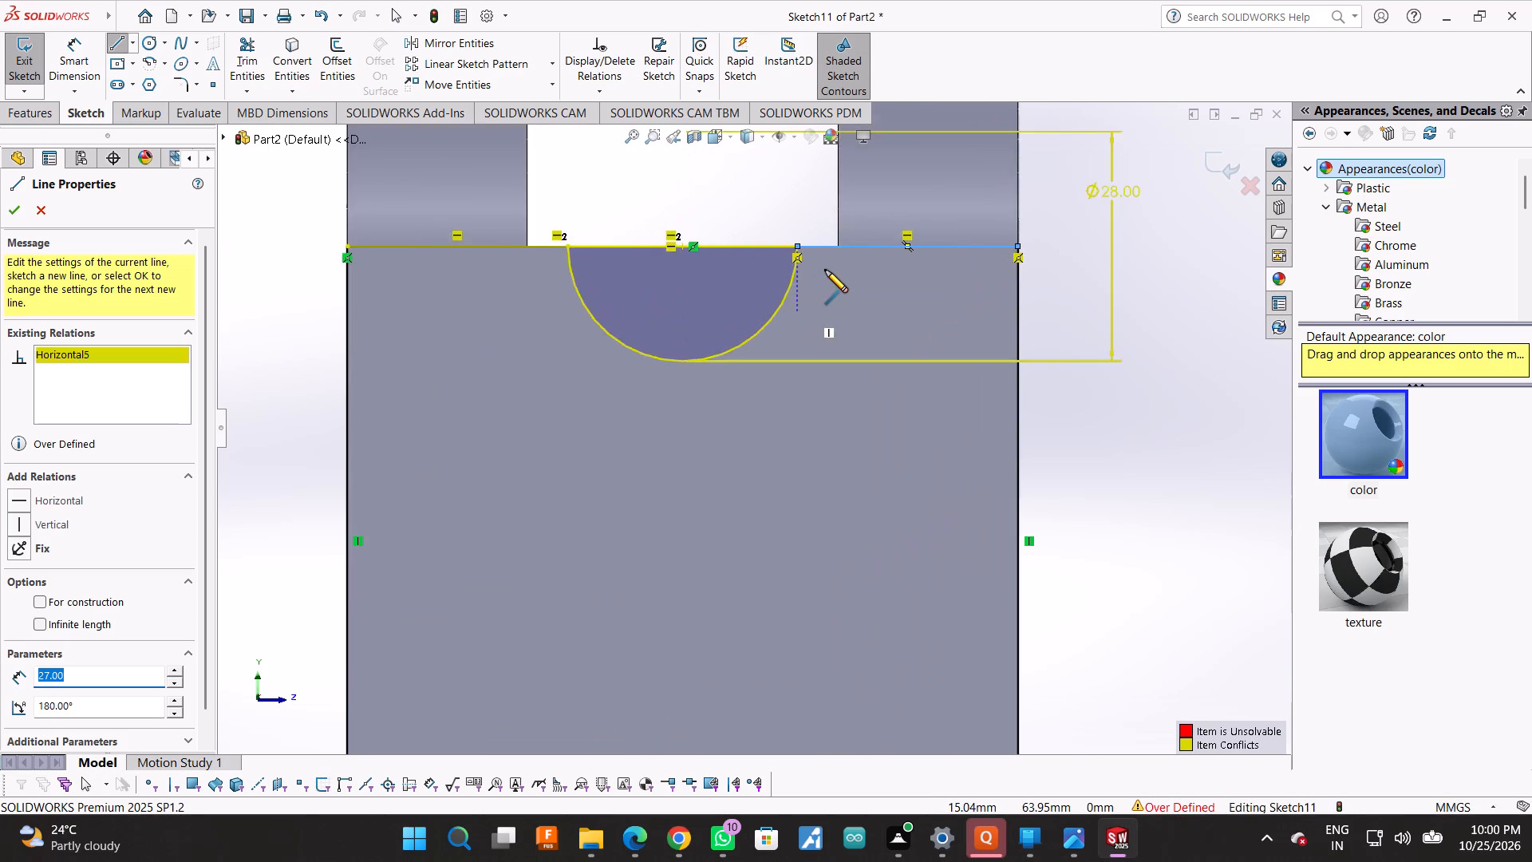
scroll(825, 270, down, 2)
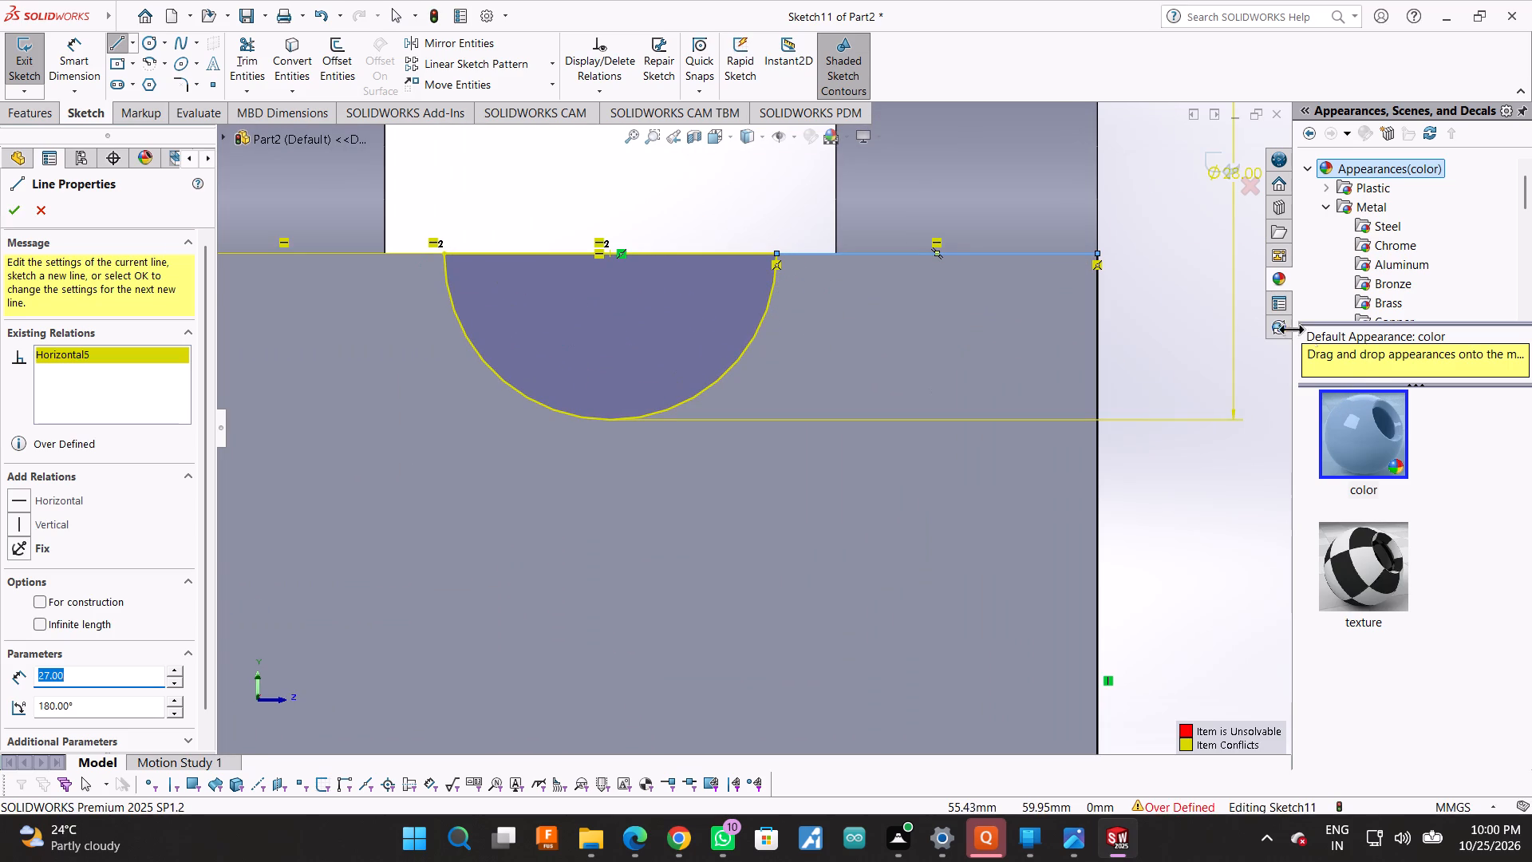
middle_drag(1163, 253, 1114, 396)
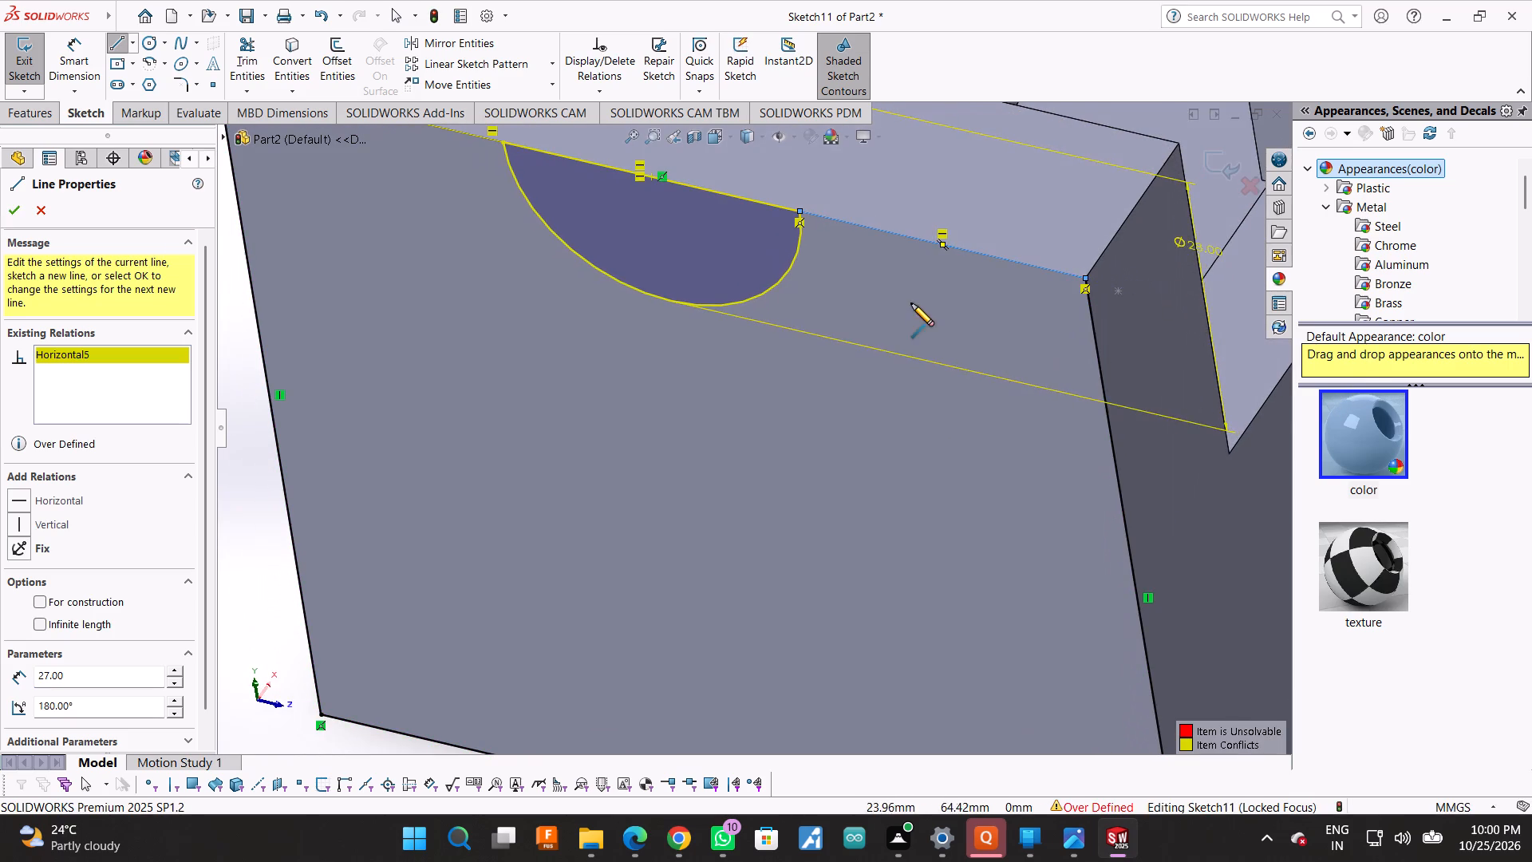
scroll(920, 351, up, 2)
click(10, 213)
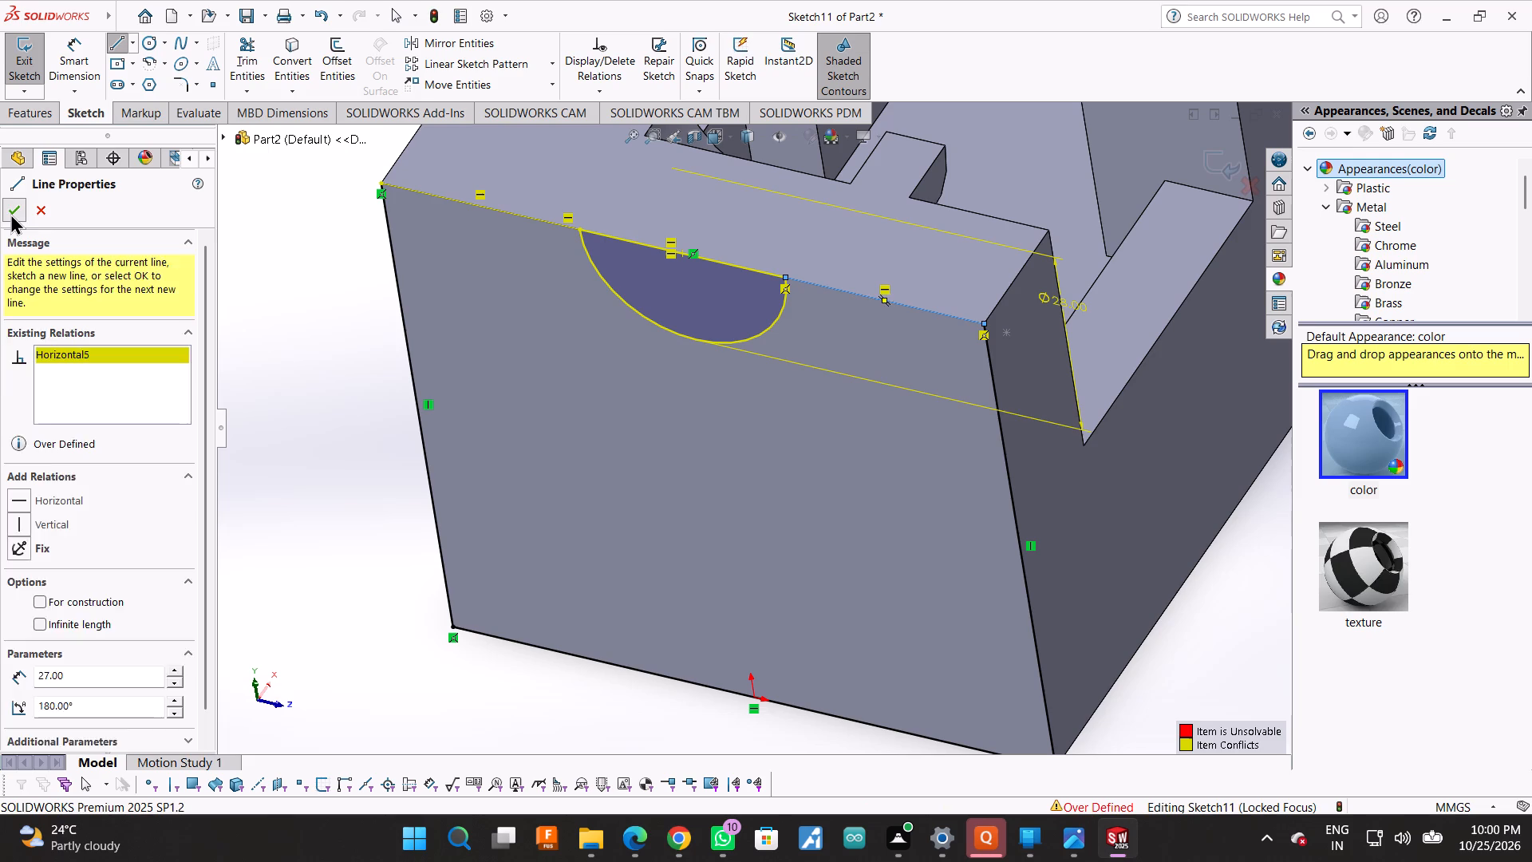
click(10, 213)
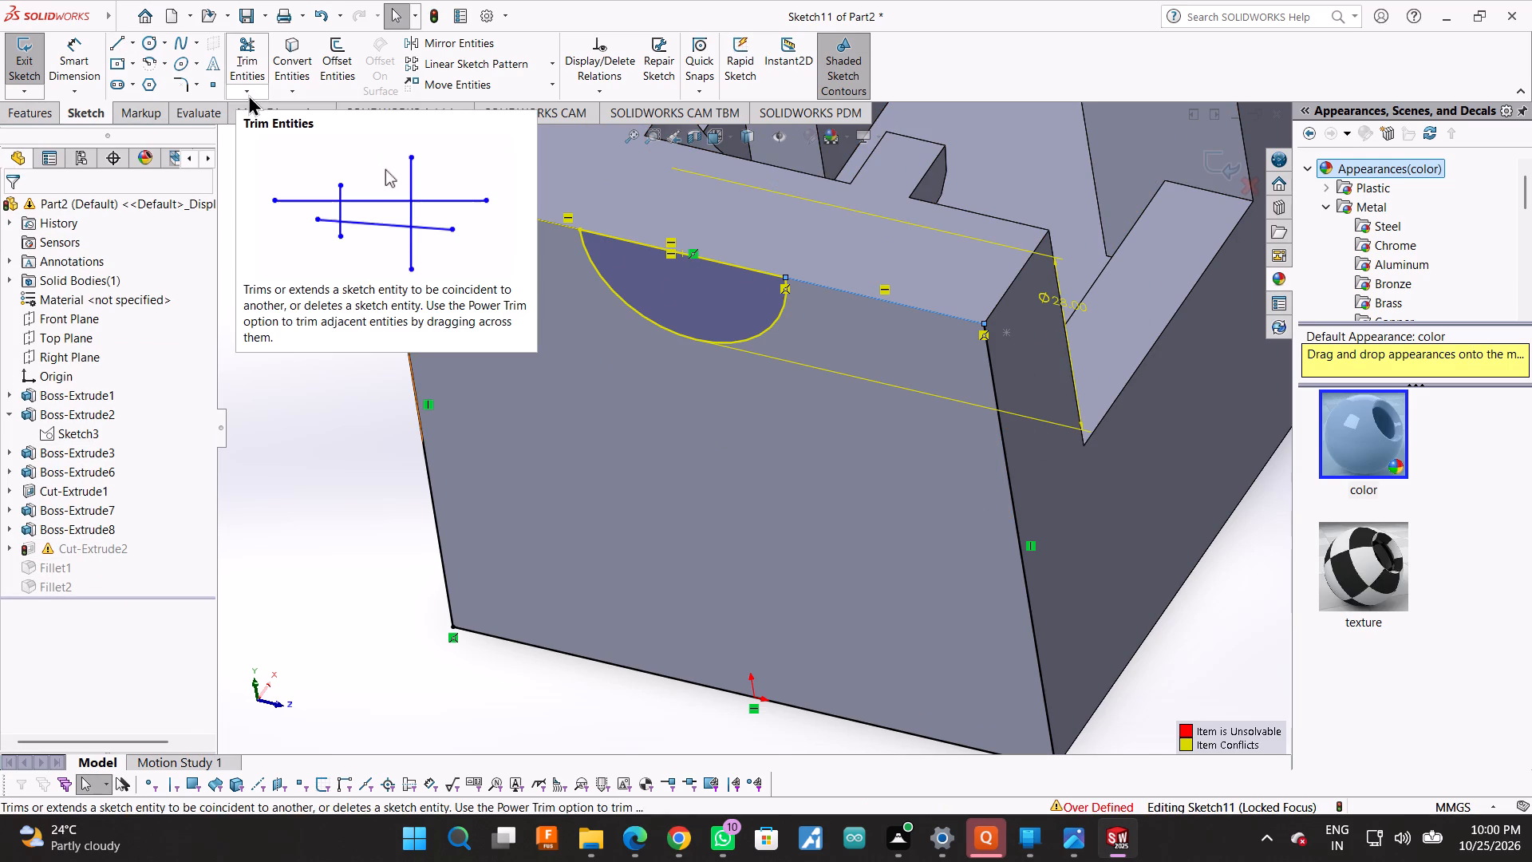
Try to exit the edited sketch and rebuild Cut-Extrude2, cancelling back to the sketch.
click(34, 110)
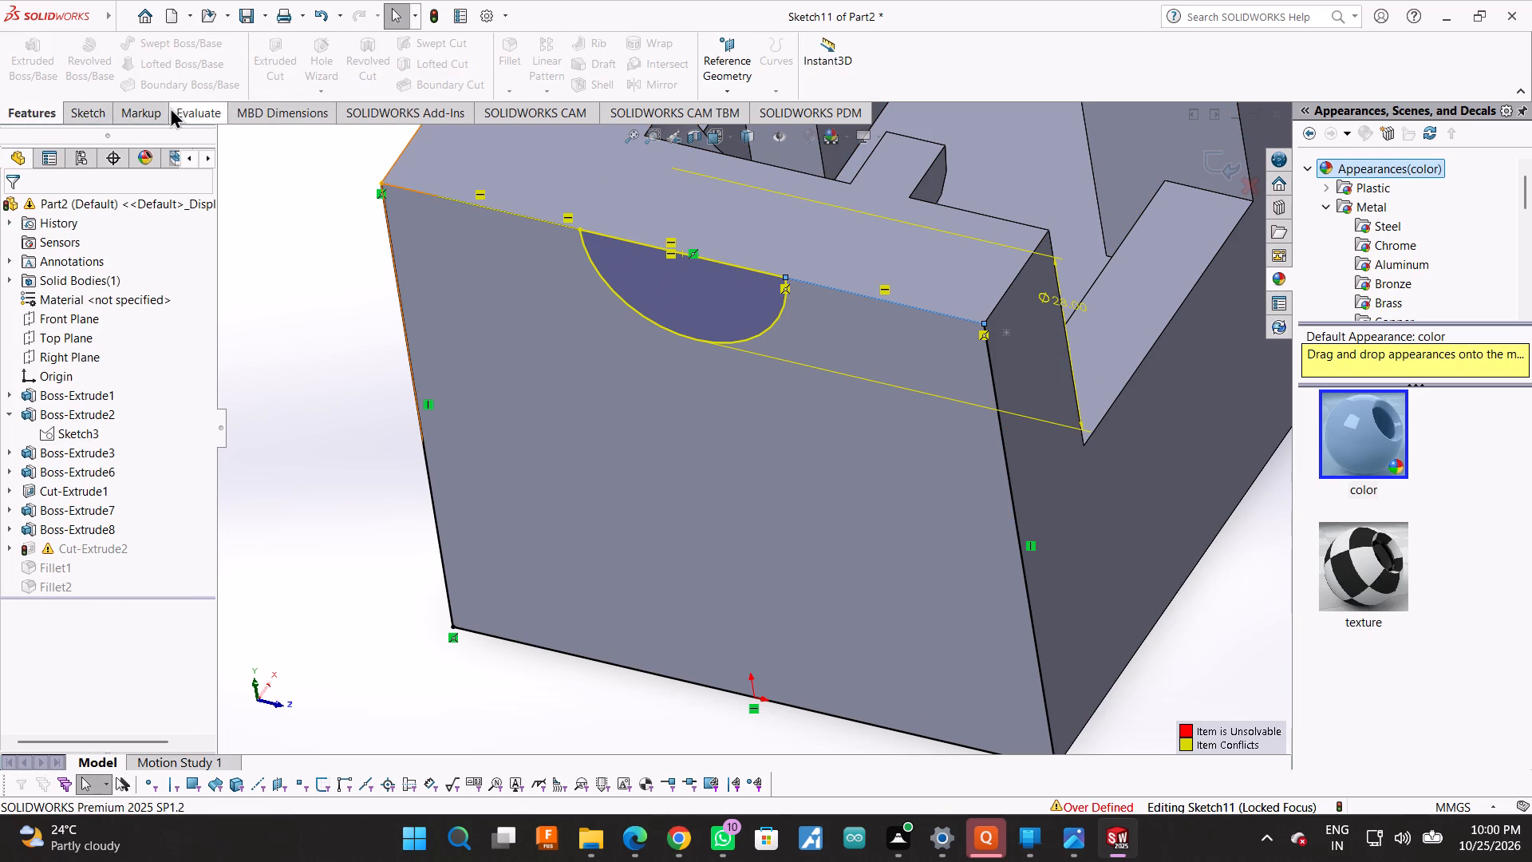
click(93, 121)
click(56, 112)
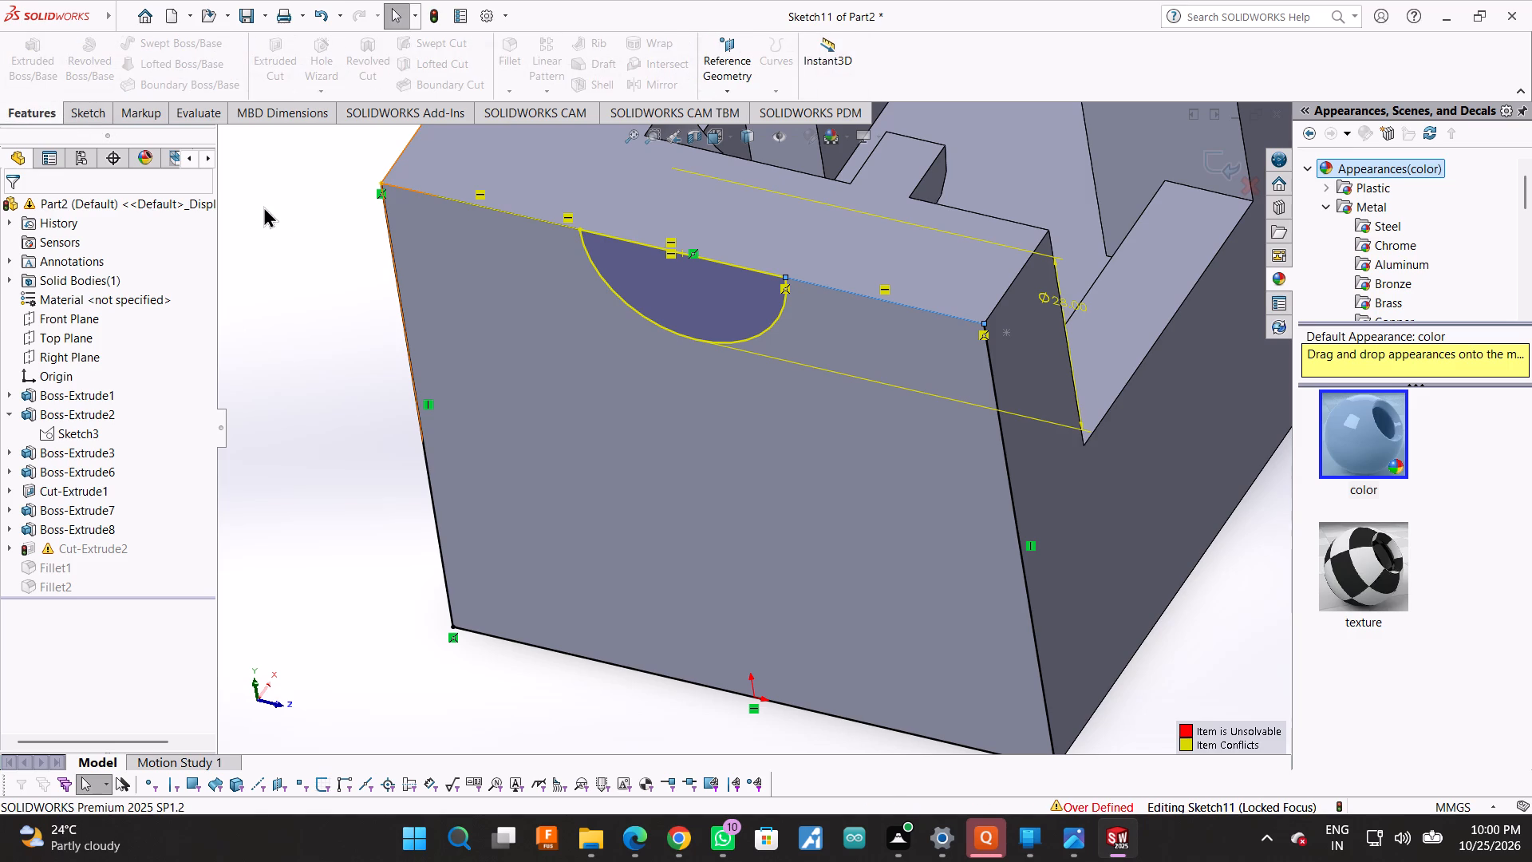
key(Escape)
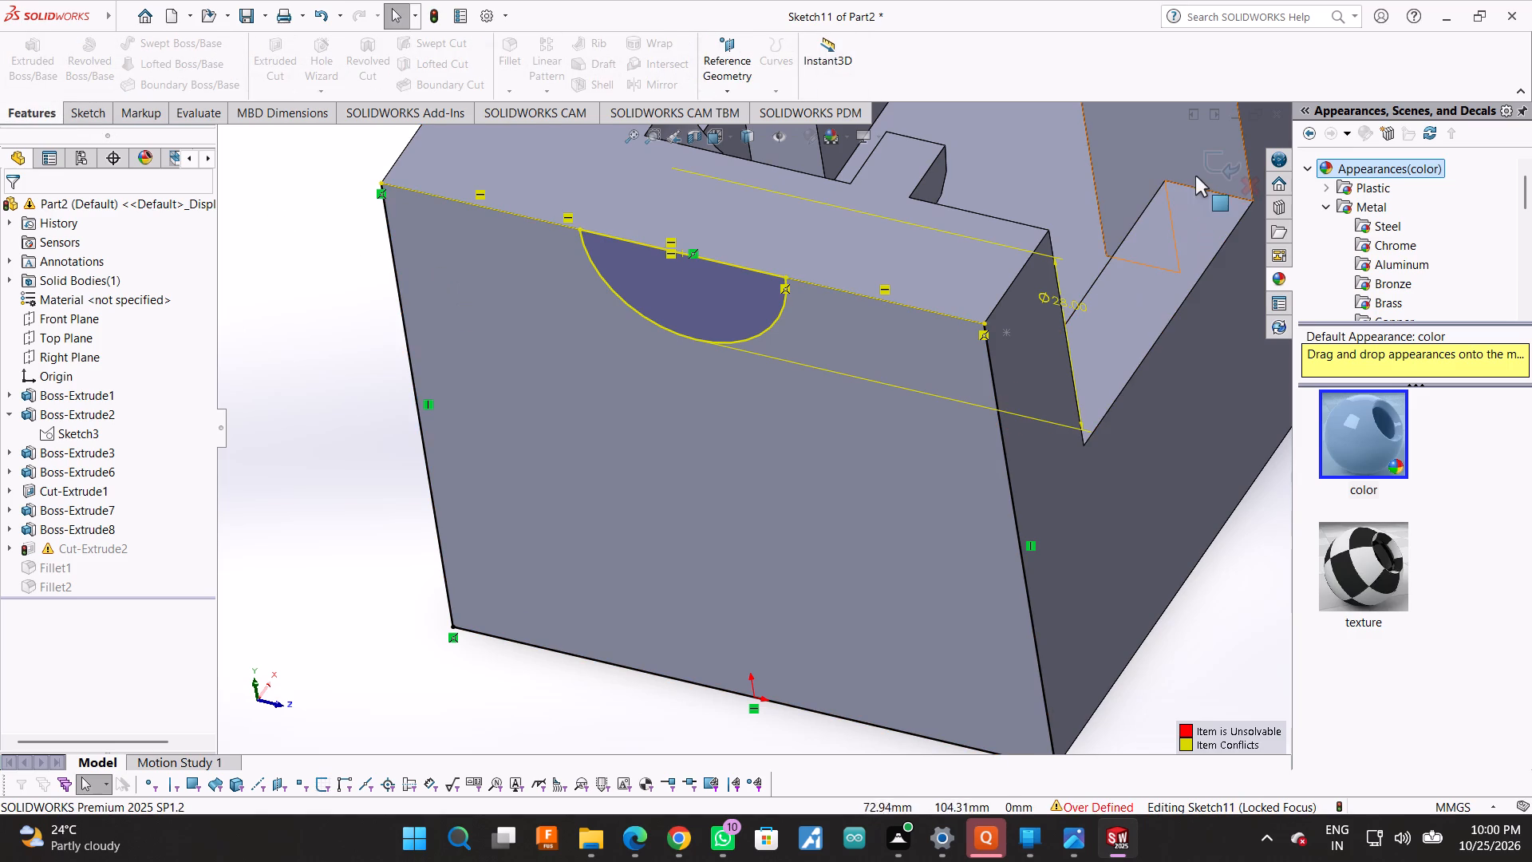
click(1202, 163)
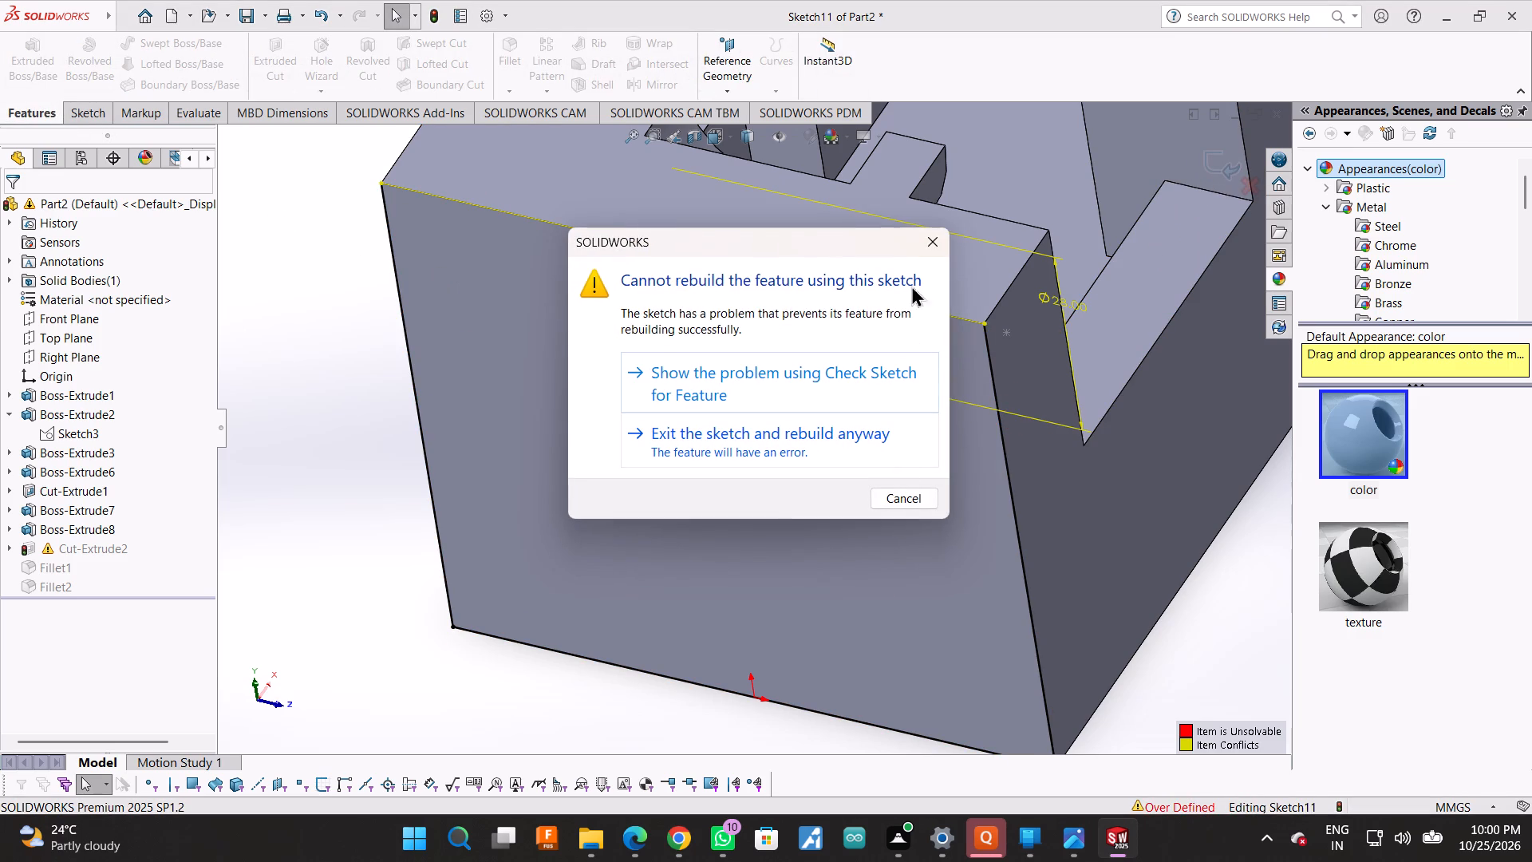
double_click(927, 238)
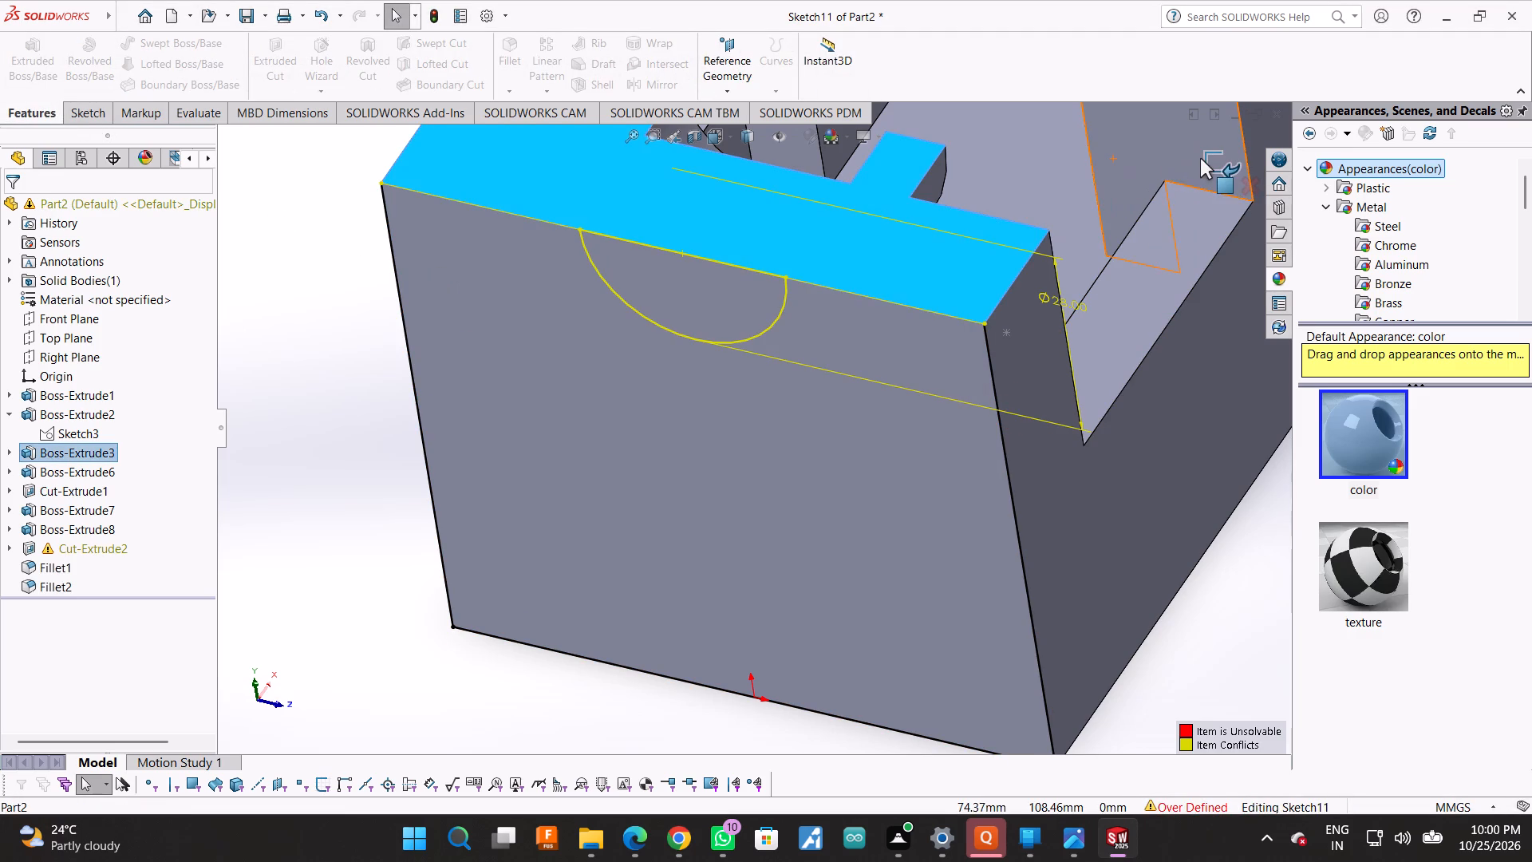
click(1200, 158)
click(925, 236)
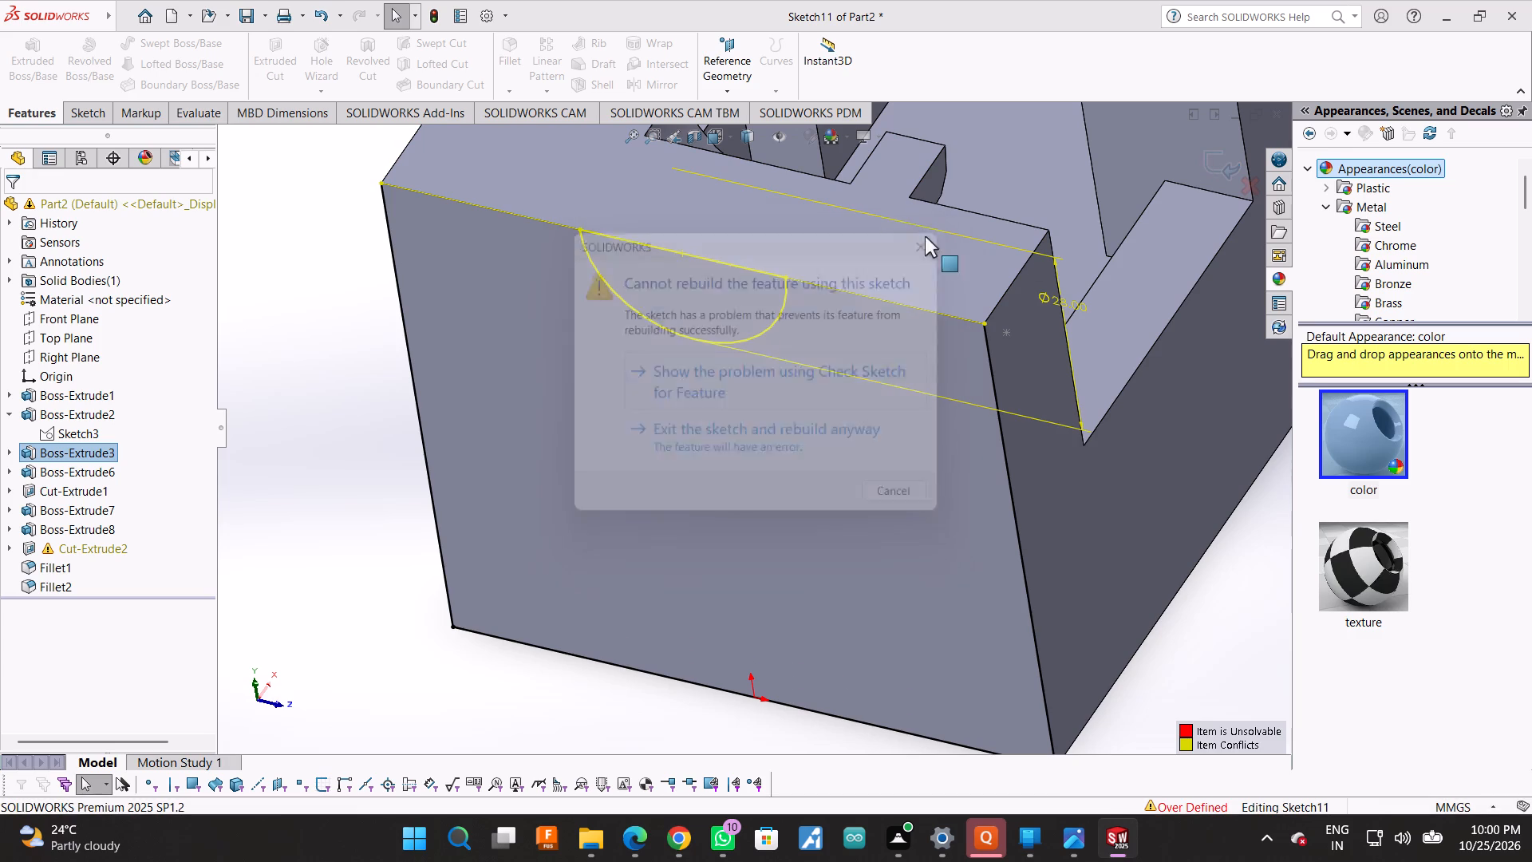
Undo the last line drawn along the end face's top edge to the half-circle.
scroll(867, 420, up, 2)
click(1084, 496)
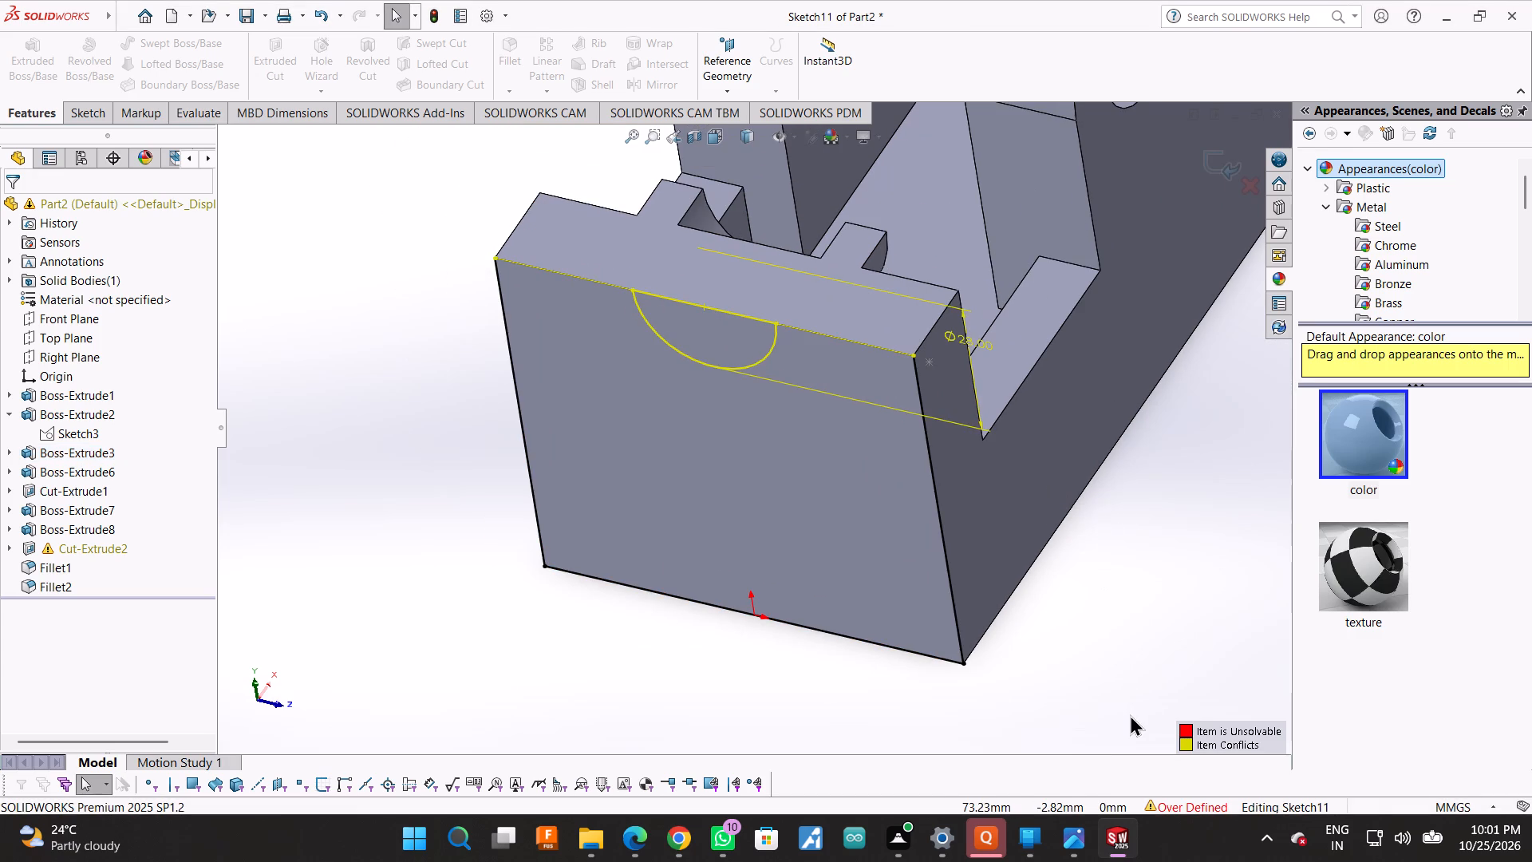
key(ctrl+z)
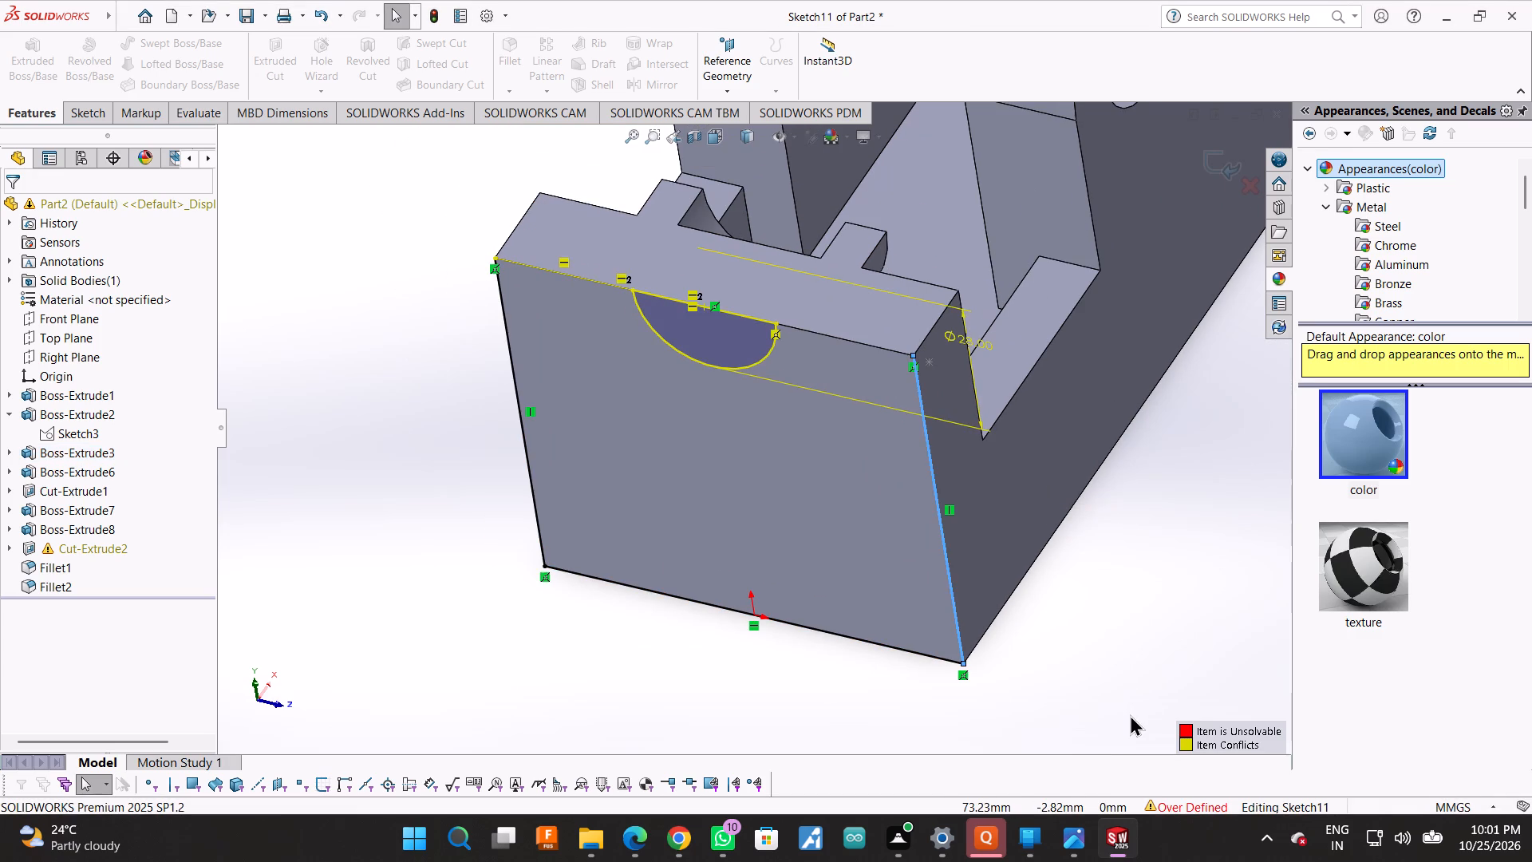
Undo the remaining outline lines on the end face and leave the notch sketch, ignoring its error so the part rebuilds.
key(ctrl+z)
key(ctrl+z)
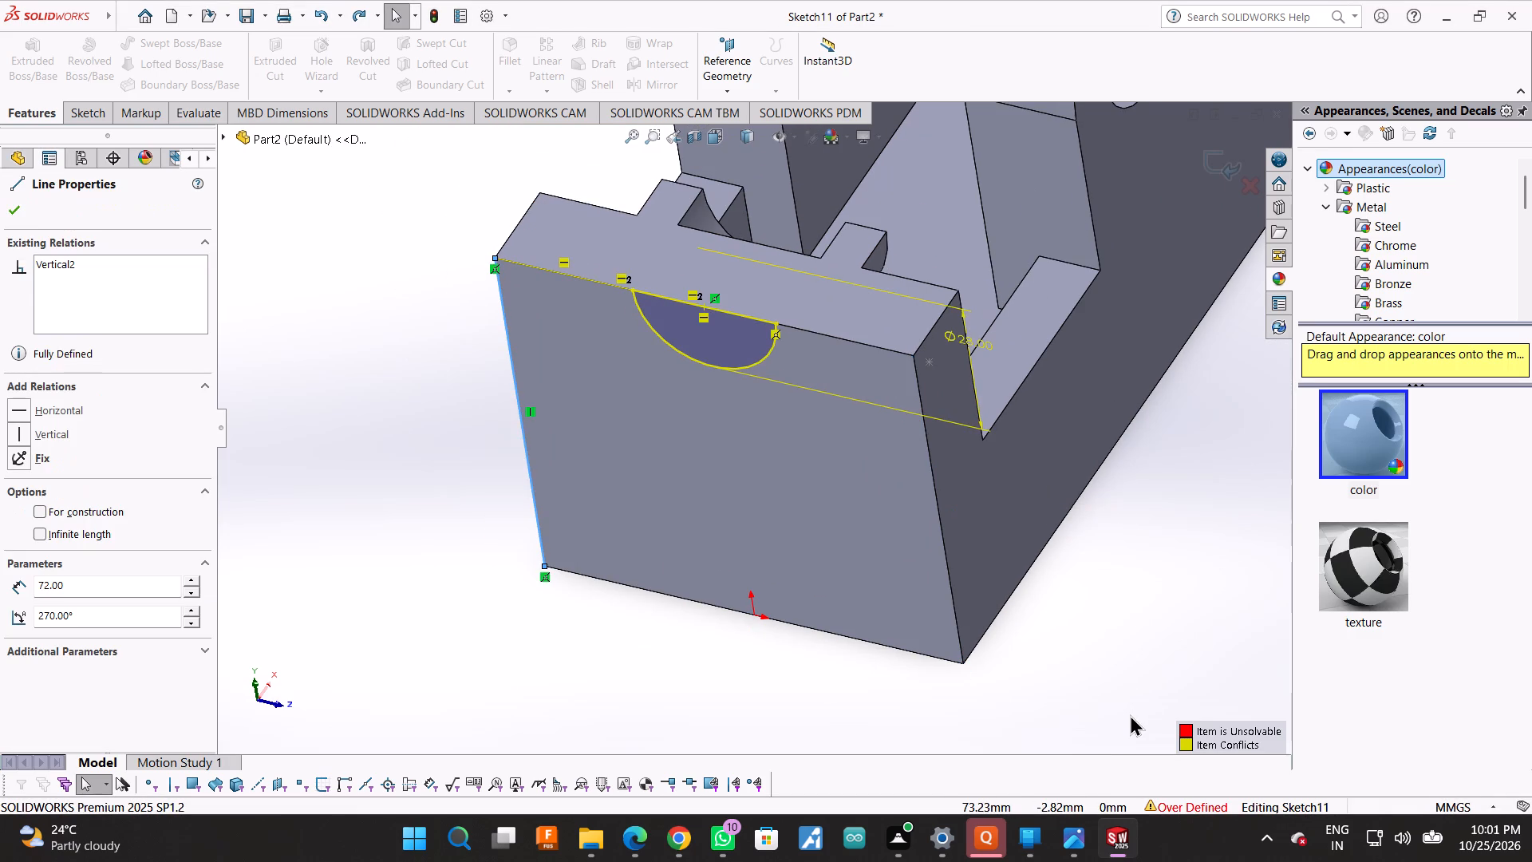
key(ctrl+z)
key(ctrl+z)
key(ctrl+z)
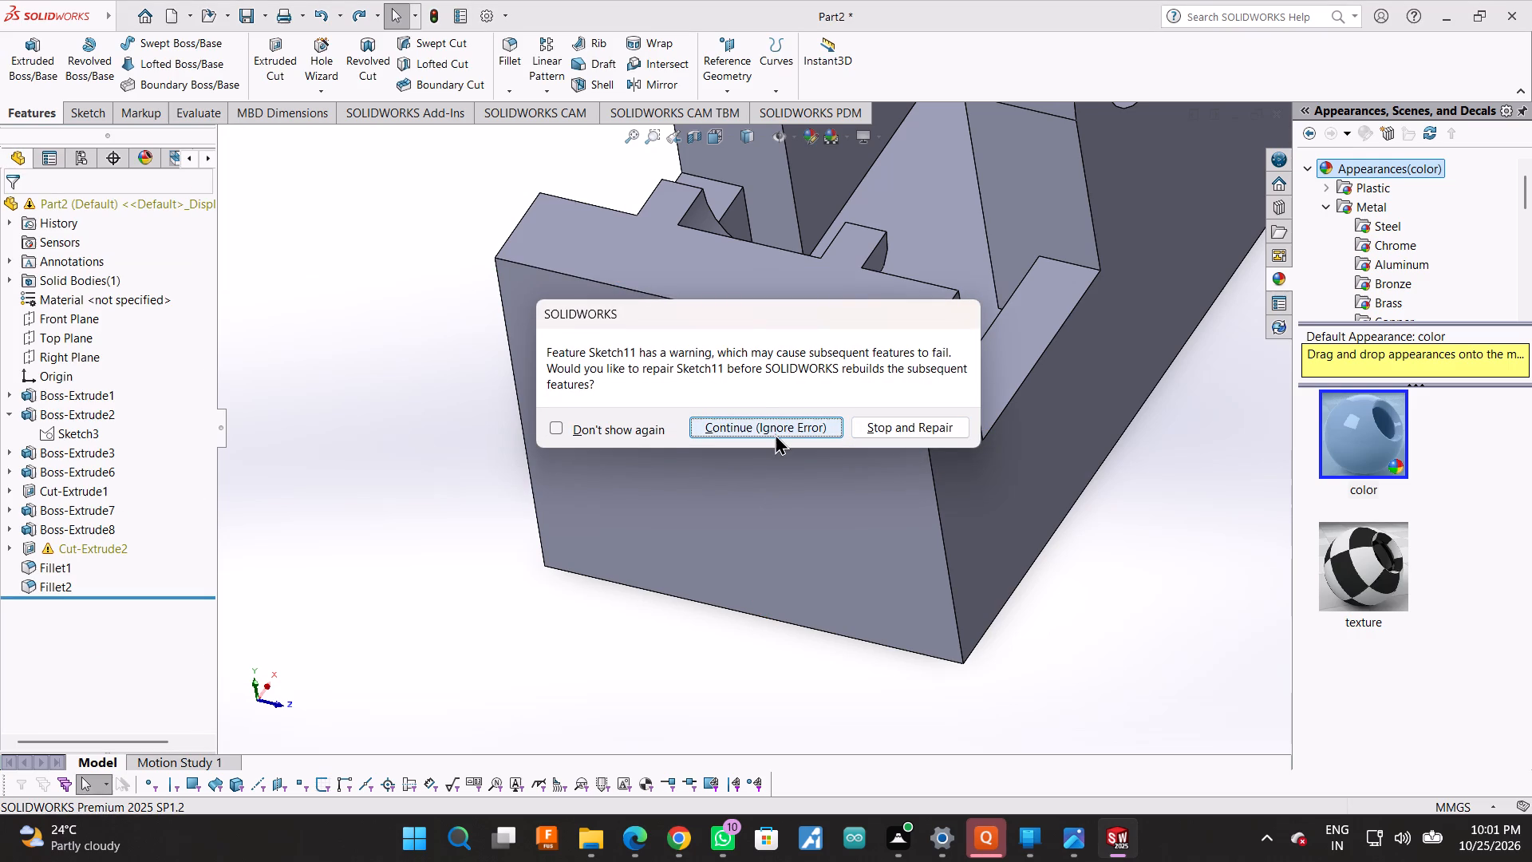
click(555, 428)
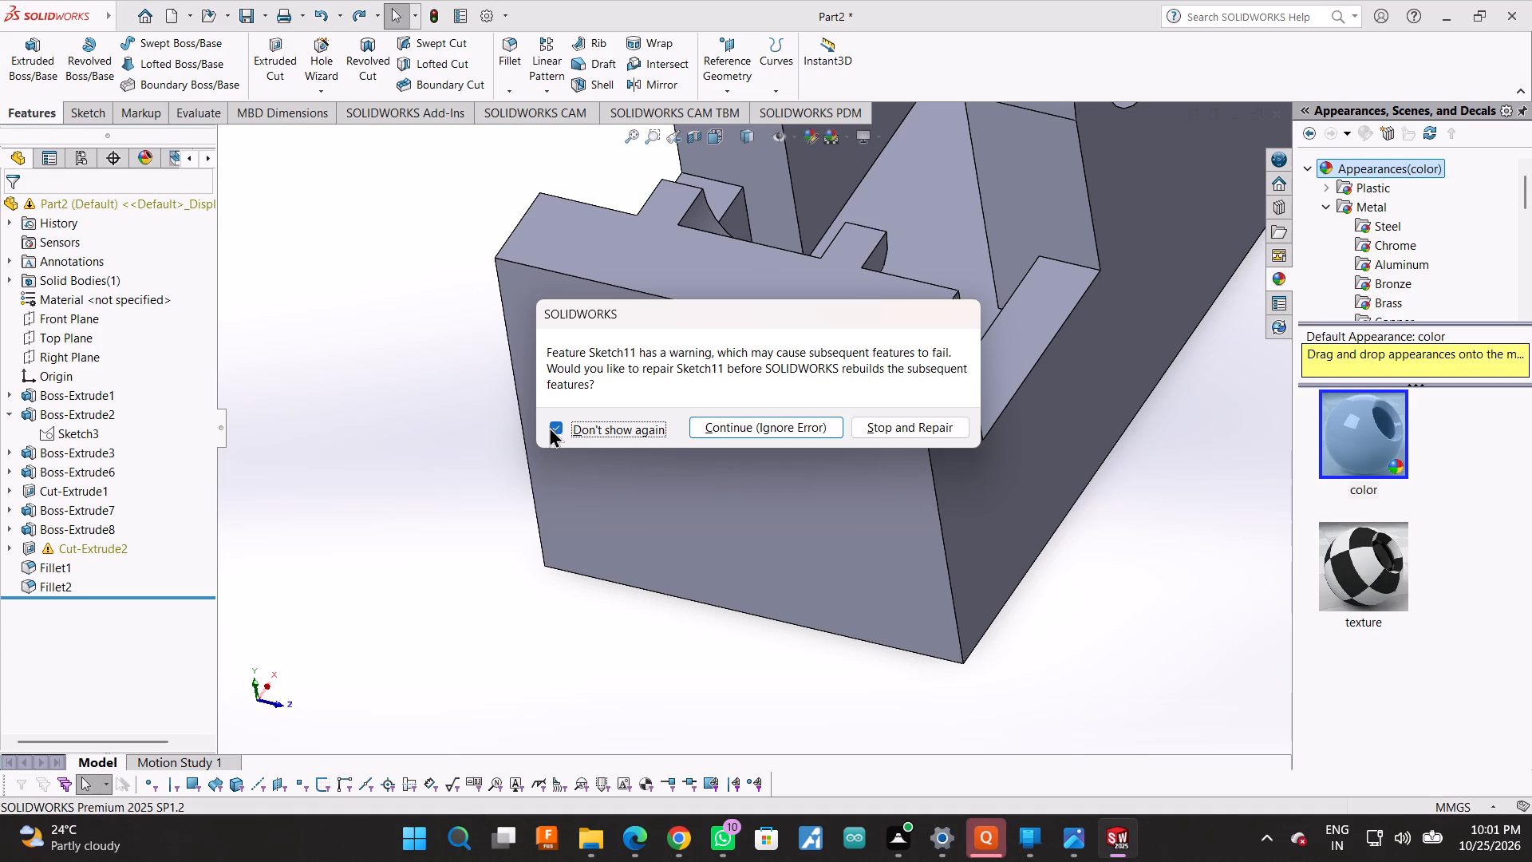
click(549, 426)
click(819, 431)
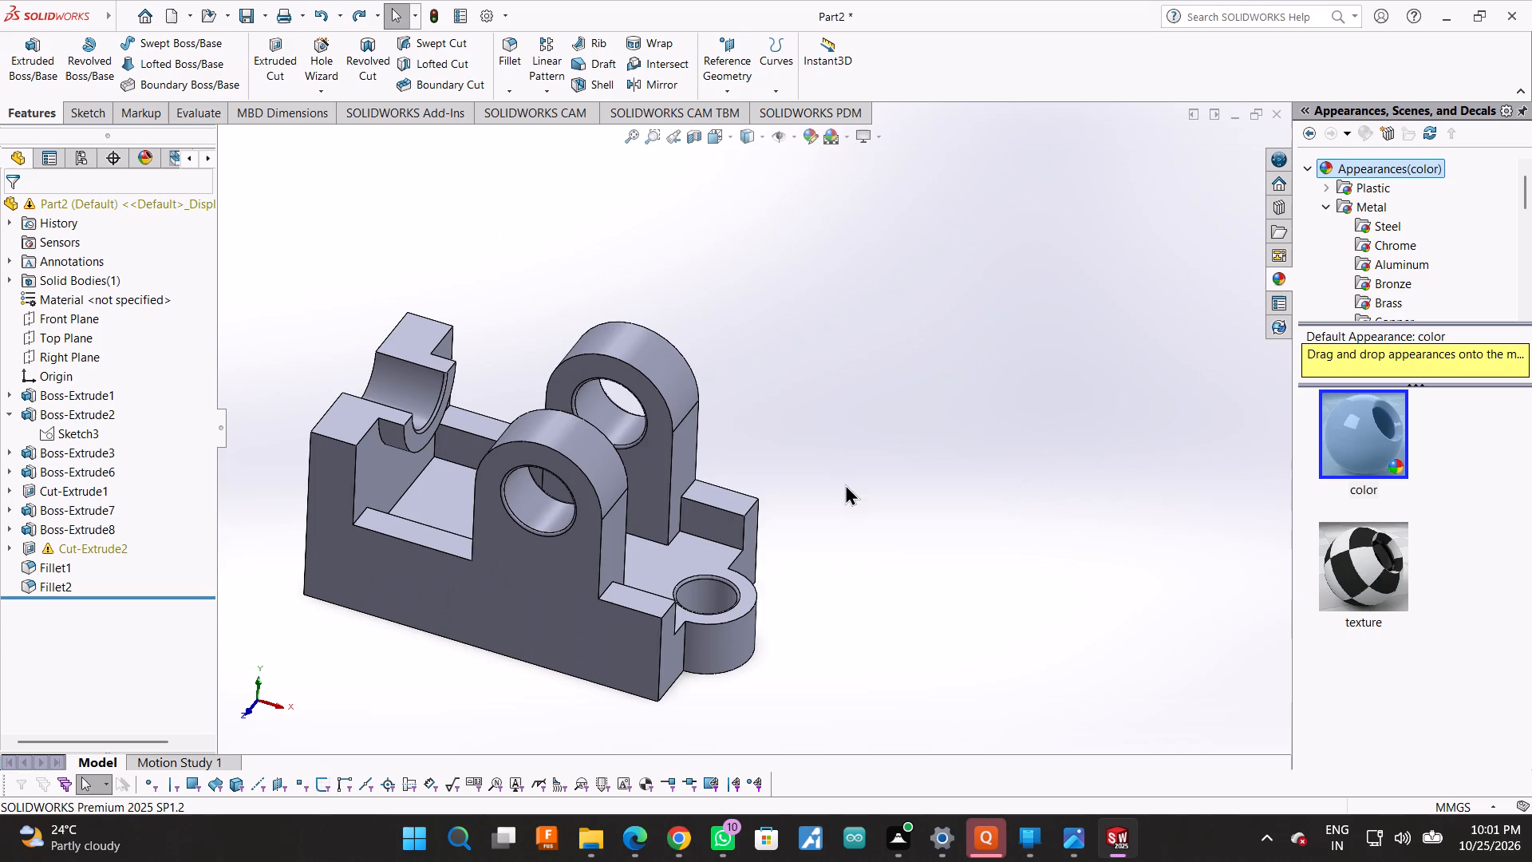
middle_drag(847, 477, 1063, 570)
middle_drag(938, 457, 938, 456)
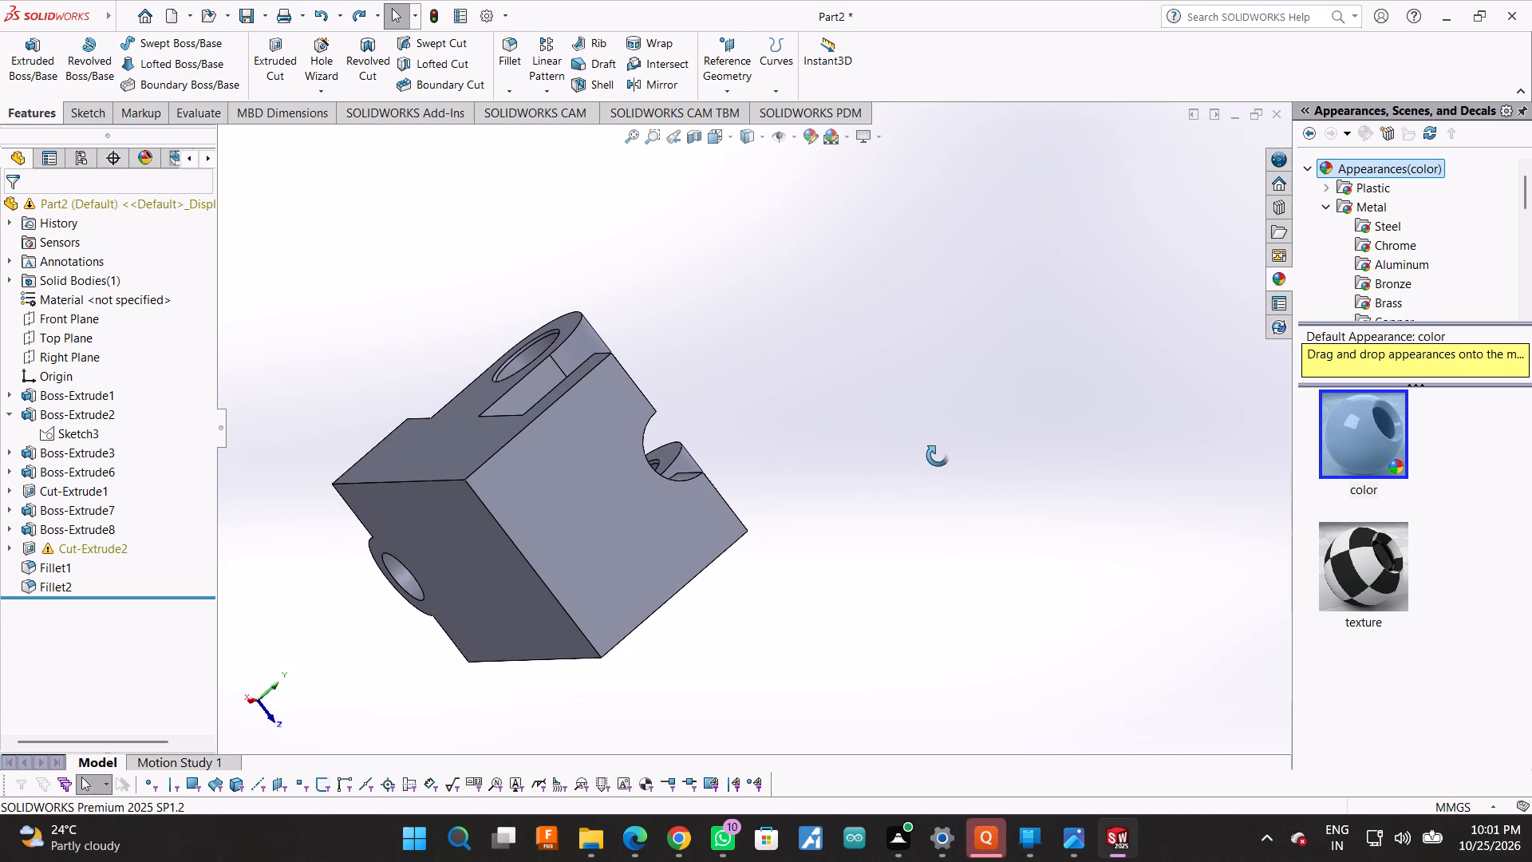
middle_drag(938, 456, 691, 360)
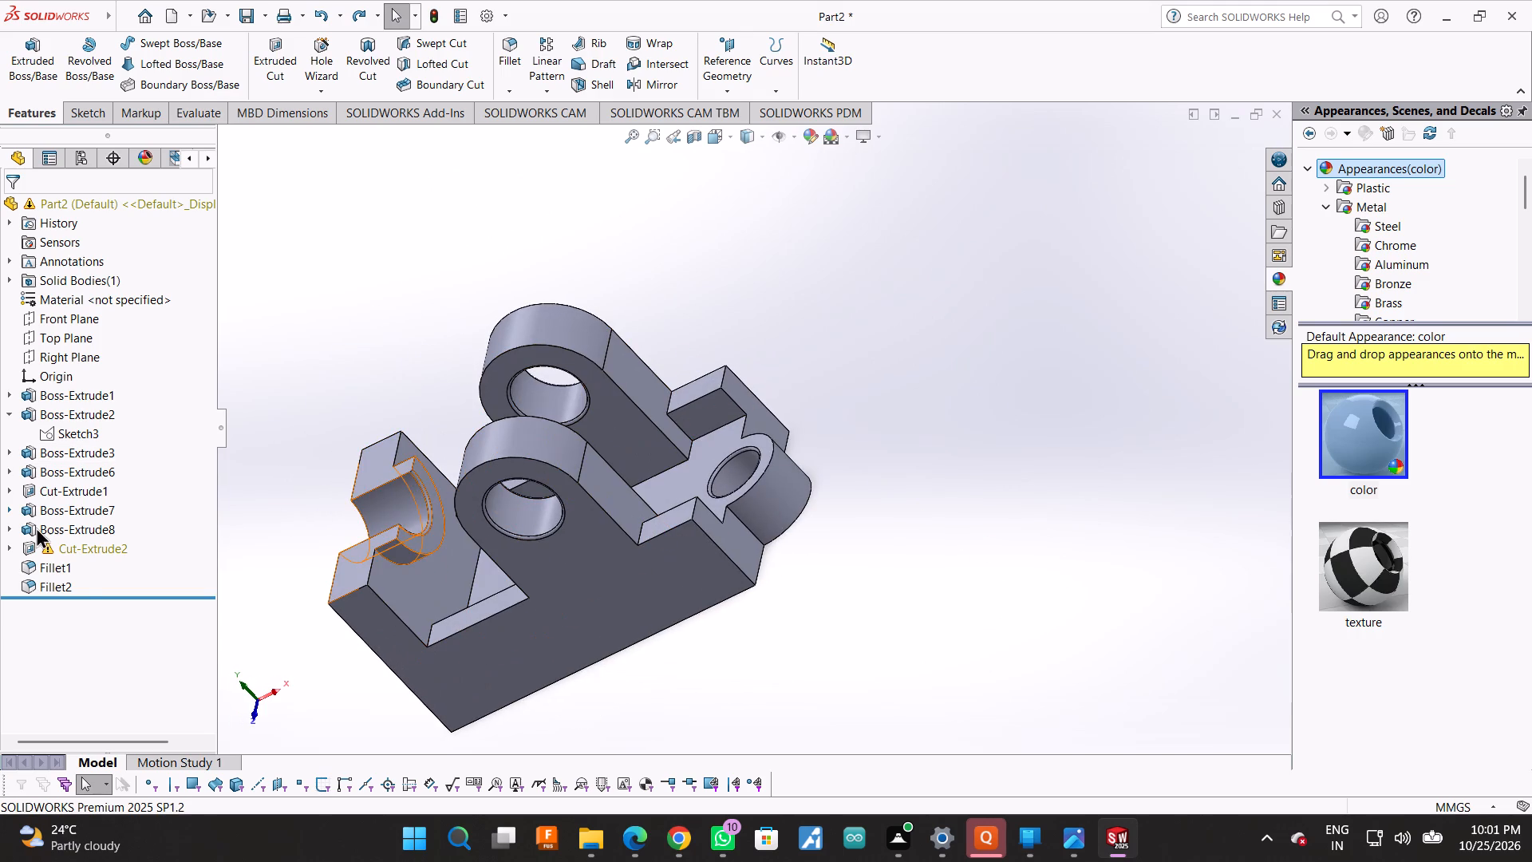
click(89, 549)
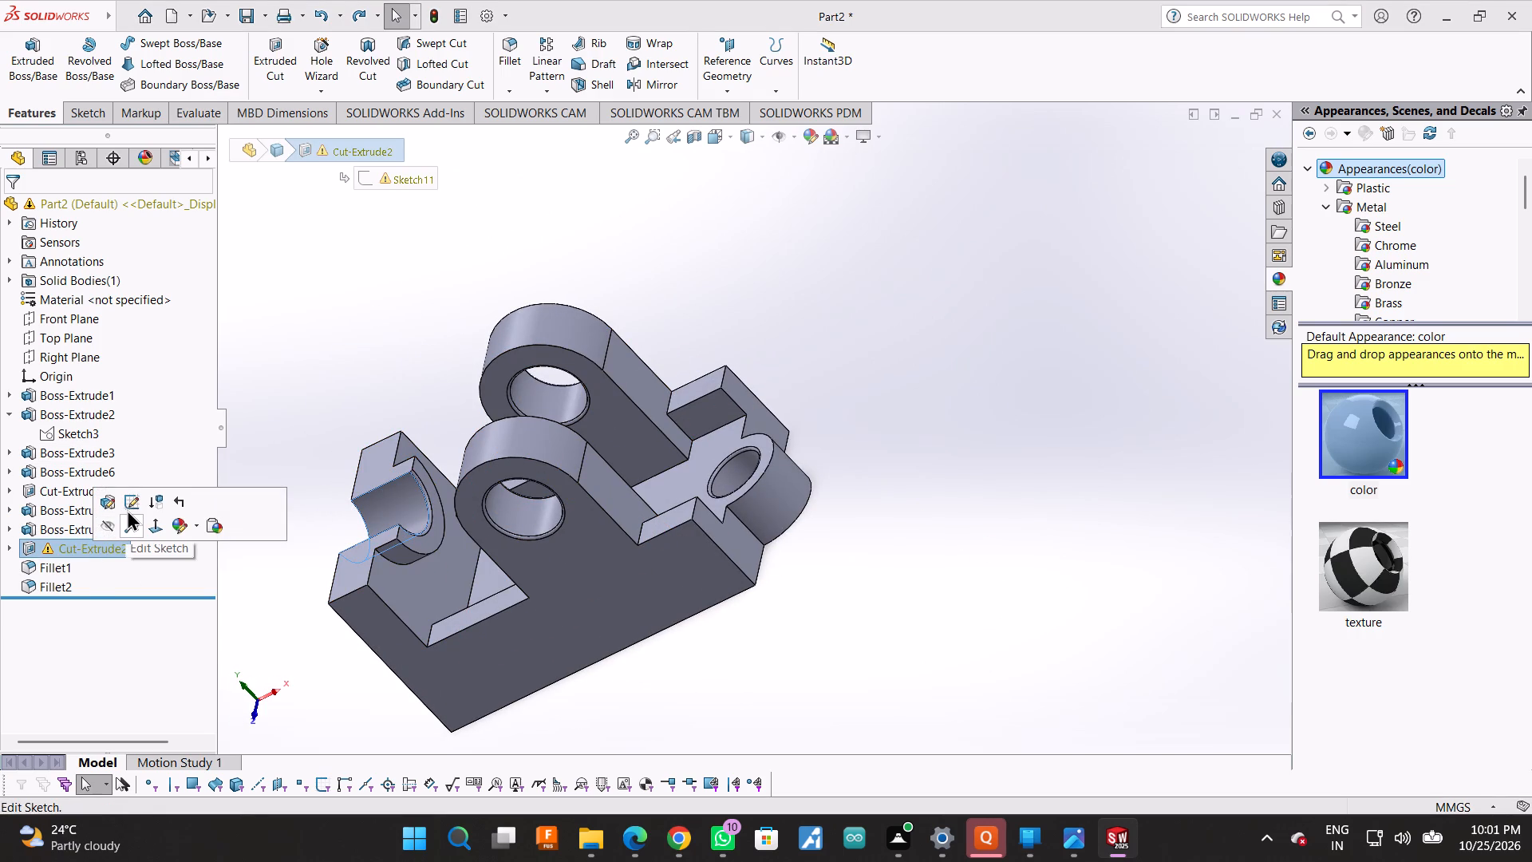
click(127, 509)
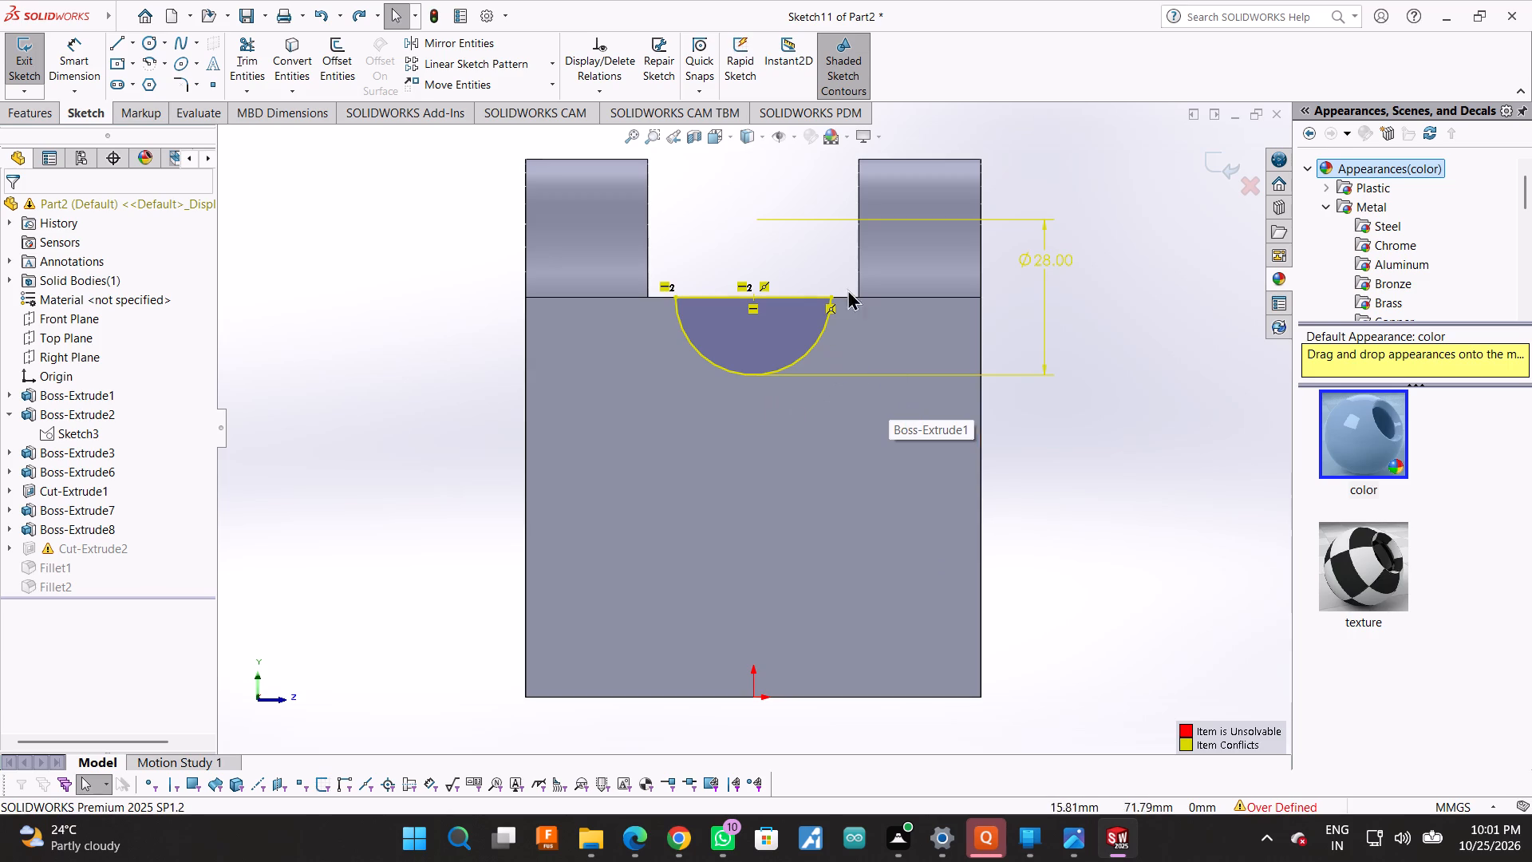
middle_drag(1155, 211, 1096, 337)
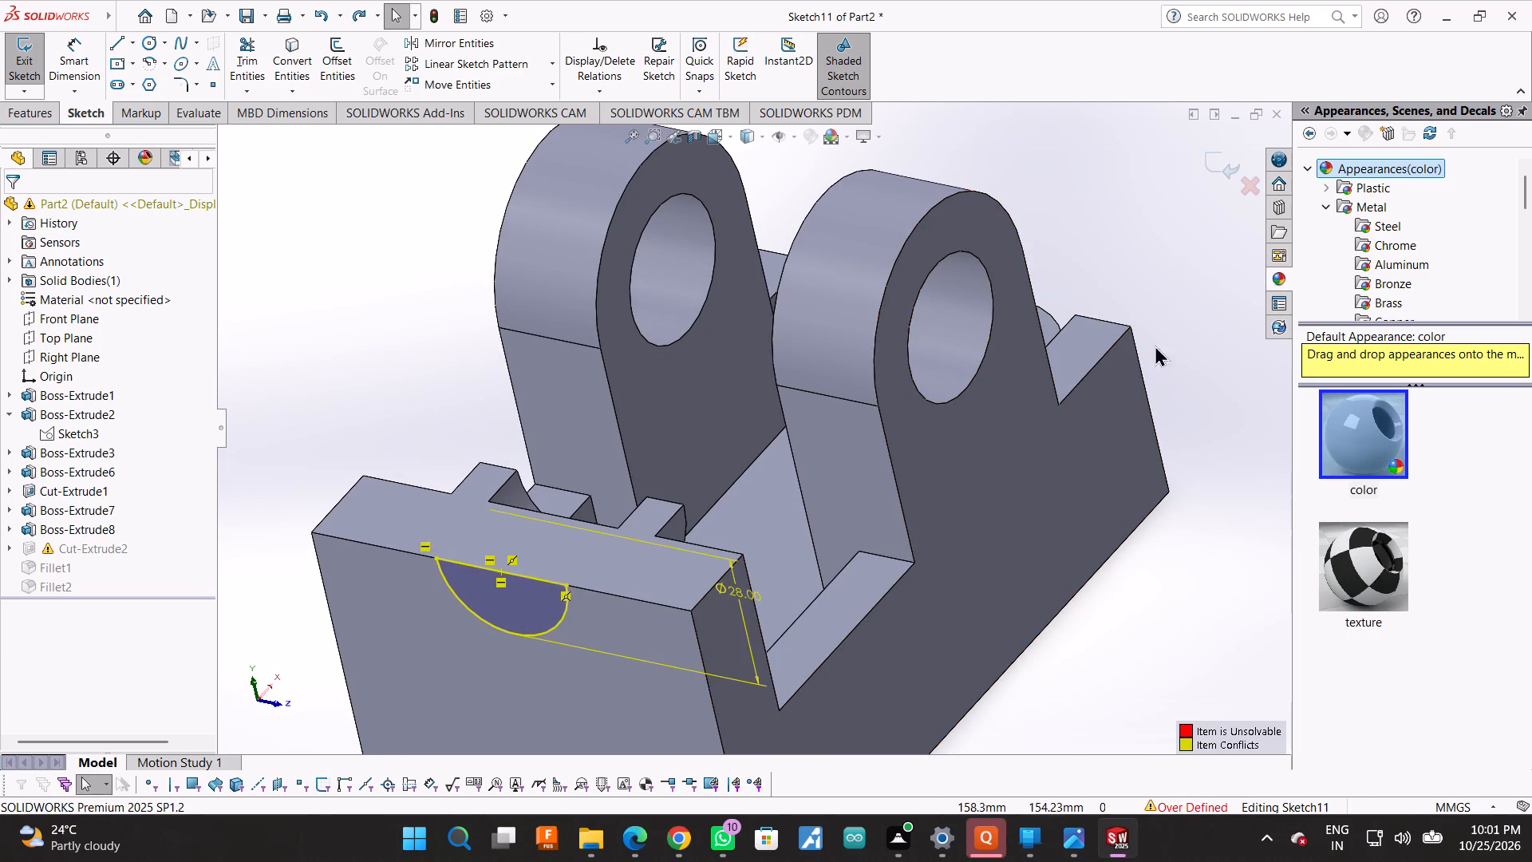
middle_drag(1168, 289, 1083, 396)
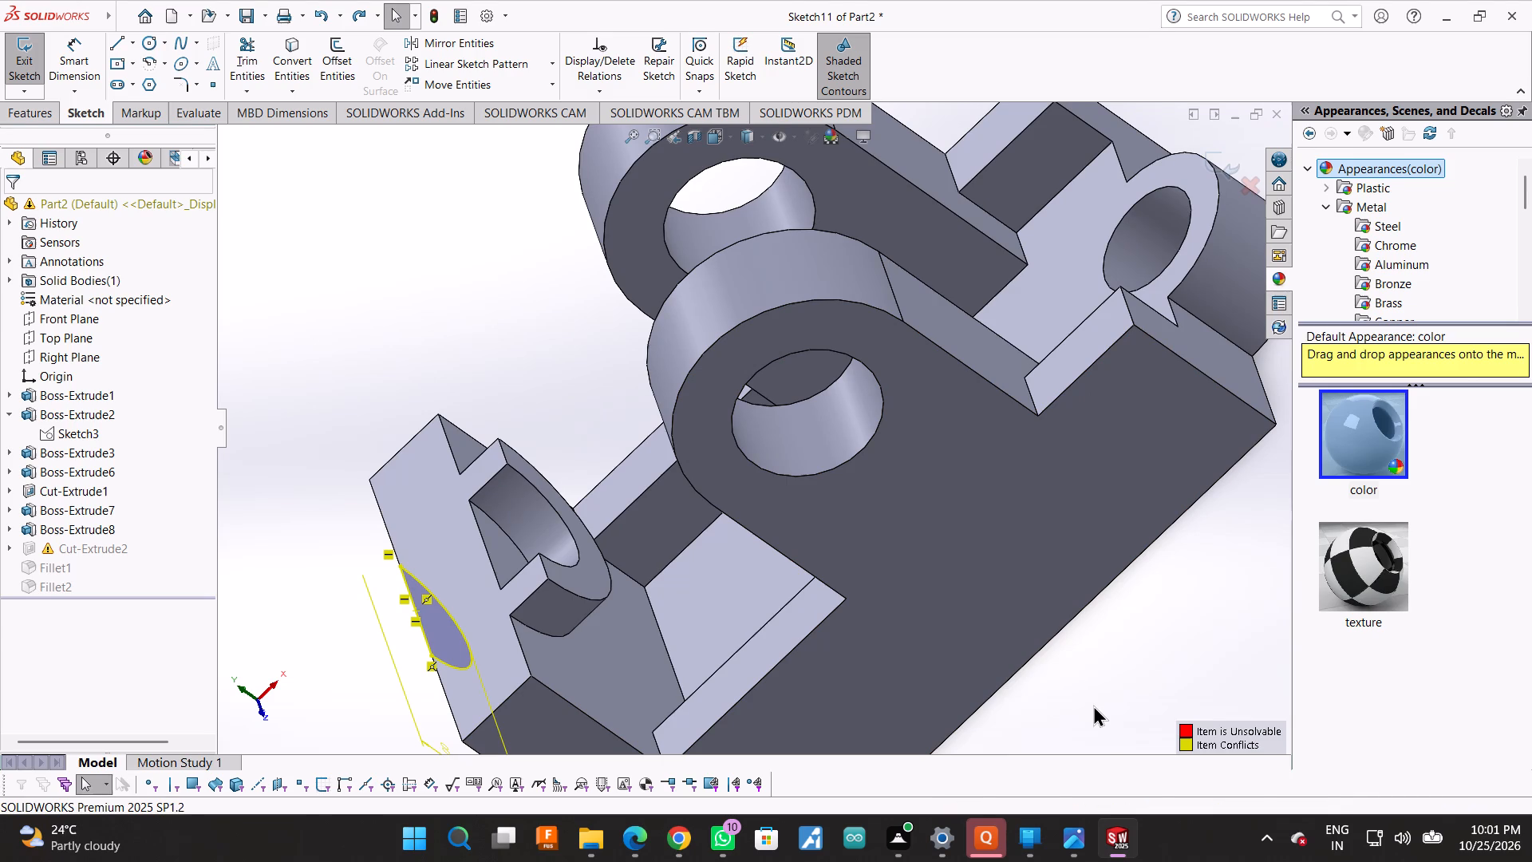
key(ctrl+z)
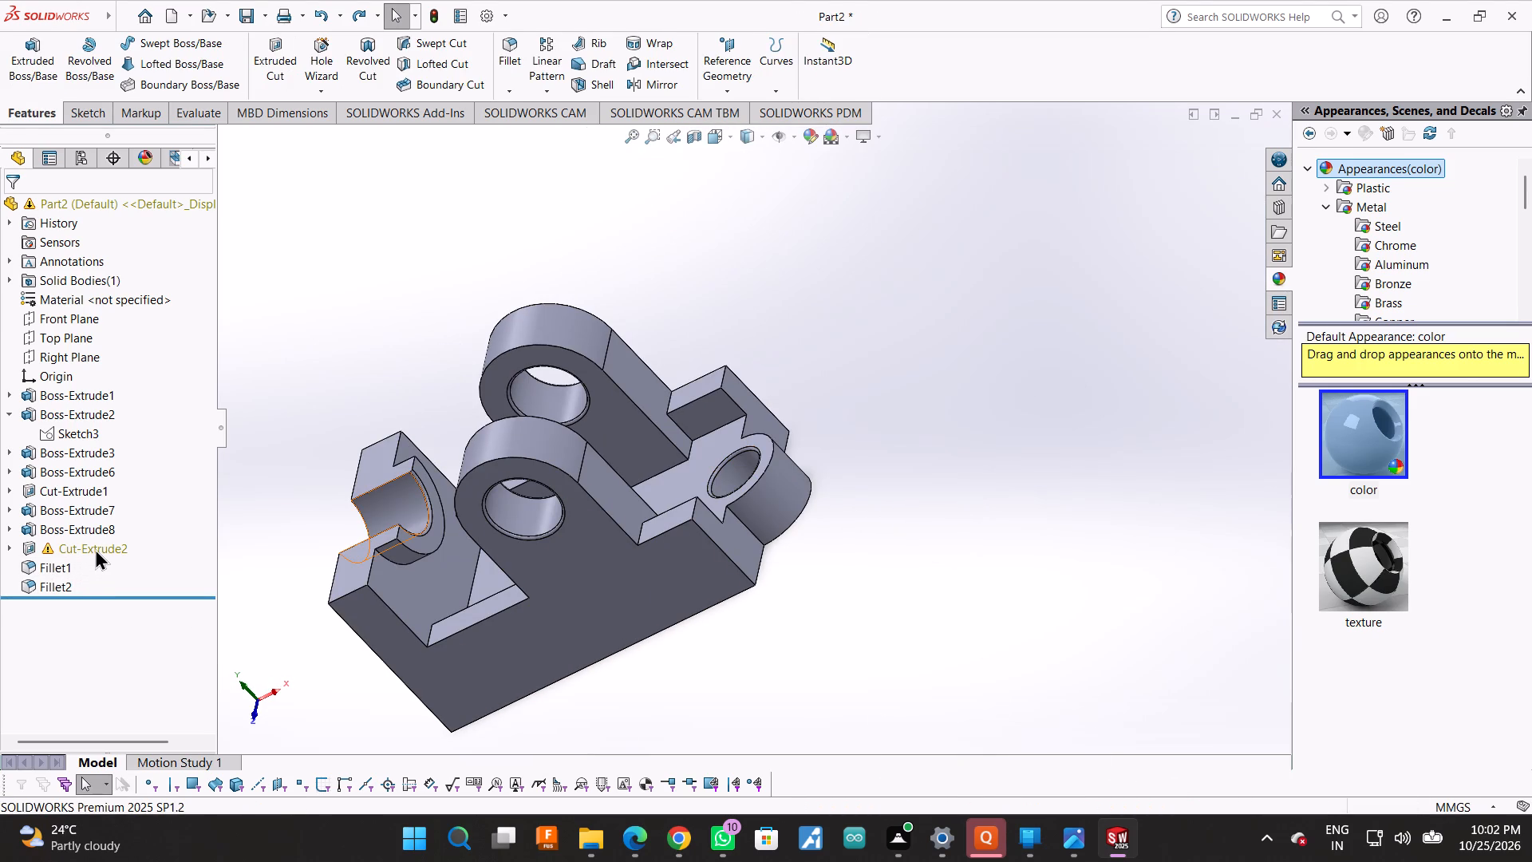
Delete the Cut-Extrude2 feature while keeping its sketch, and continue the rebuild despite the sketch error.
right_click(95, 548)
click(127, 579)
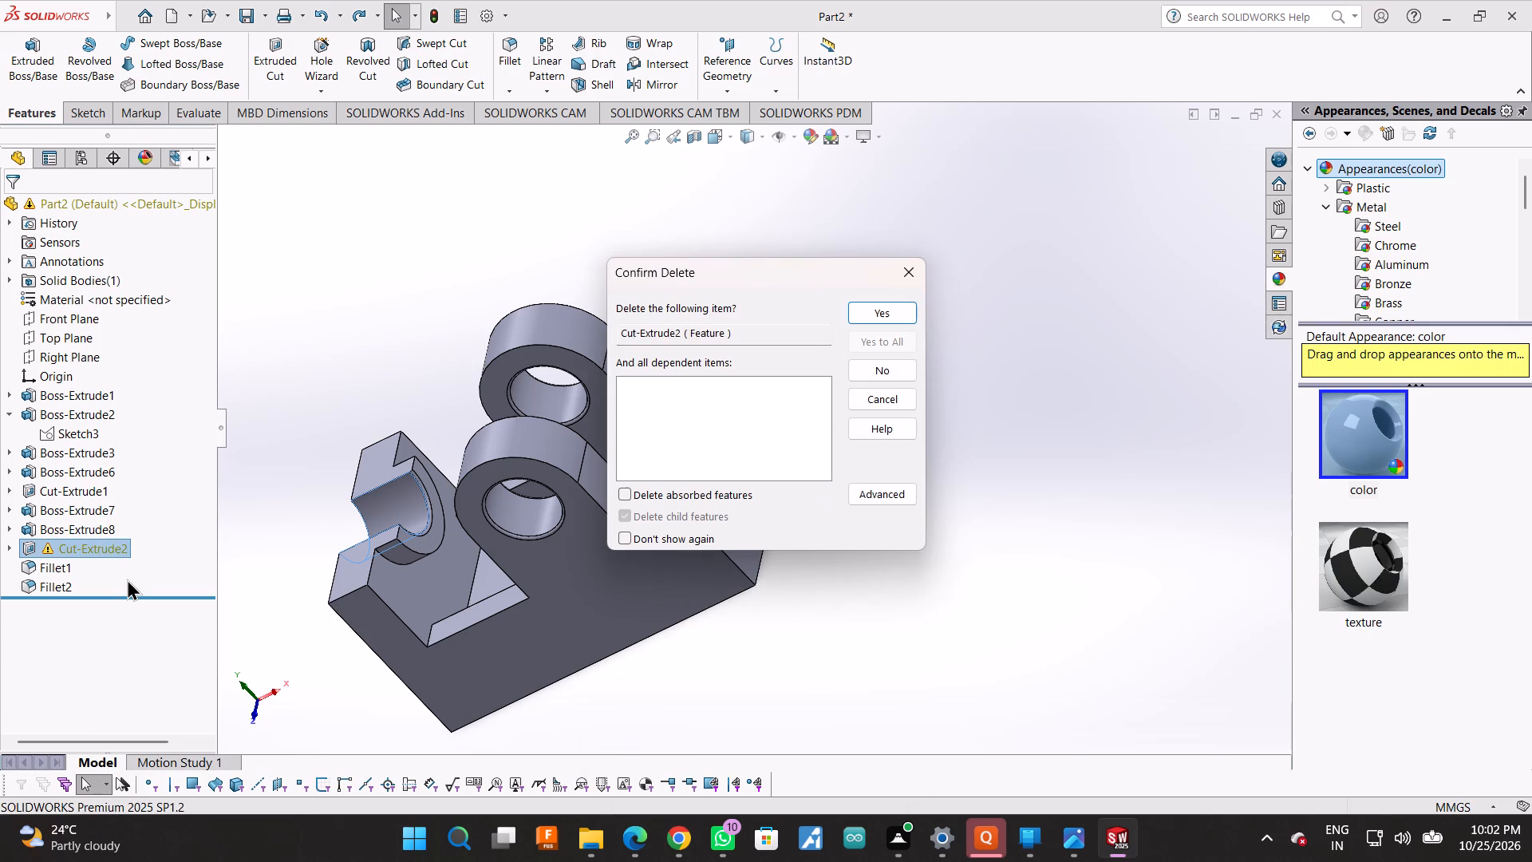
click(895, 322)
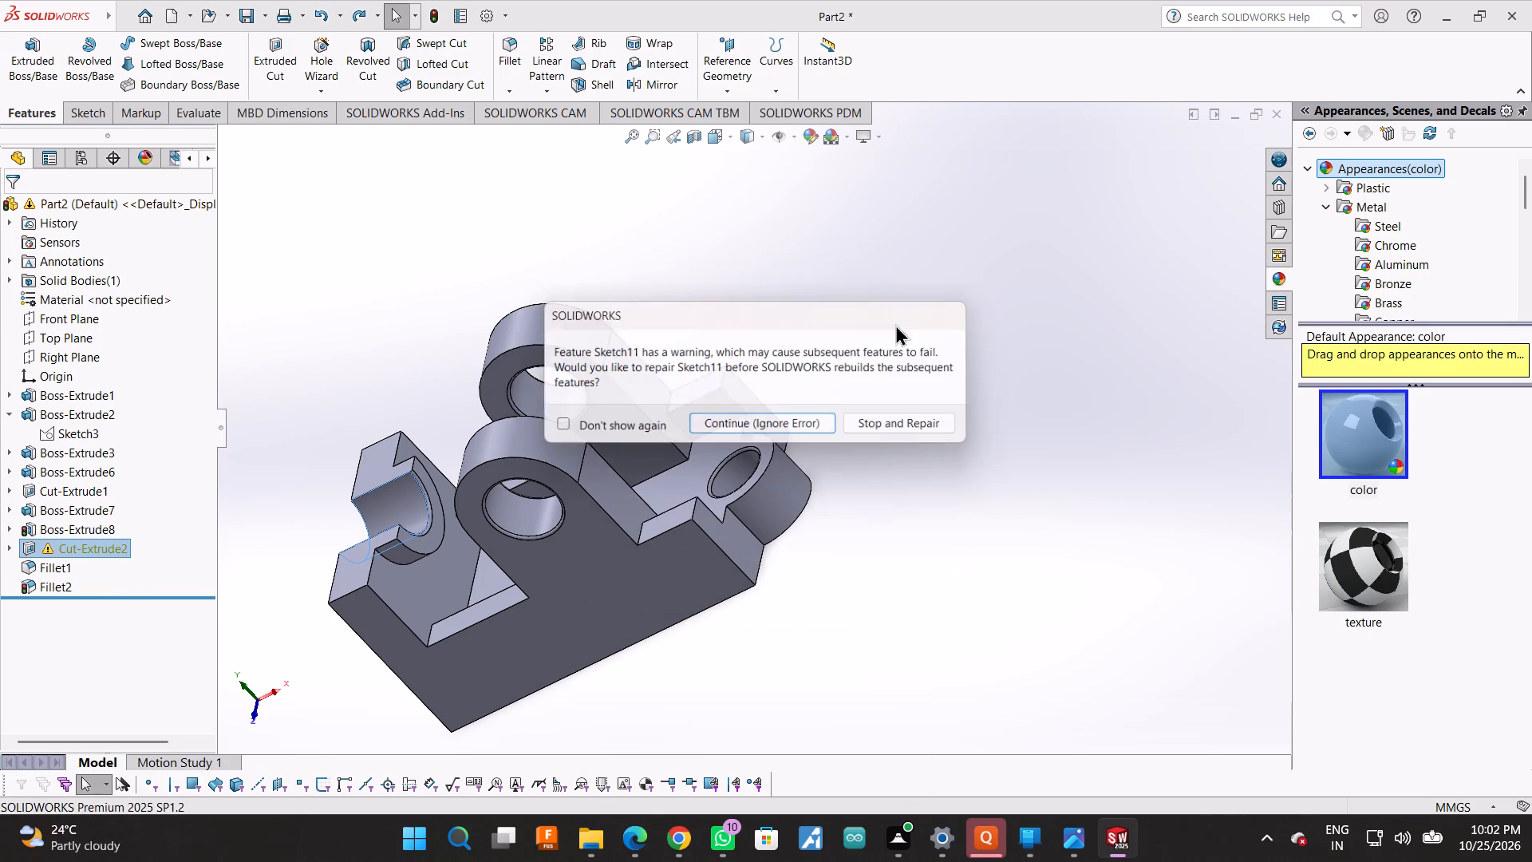
click(827, 427)
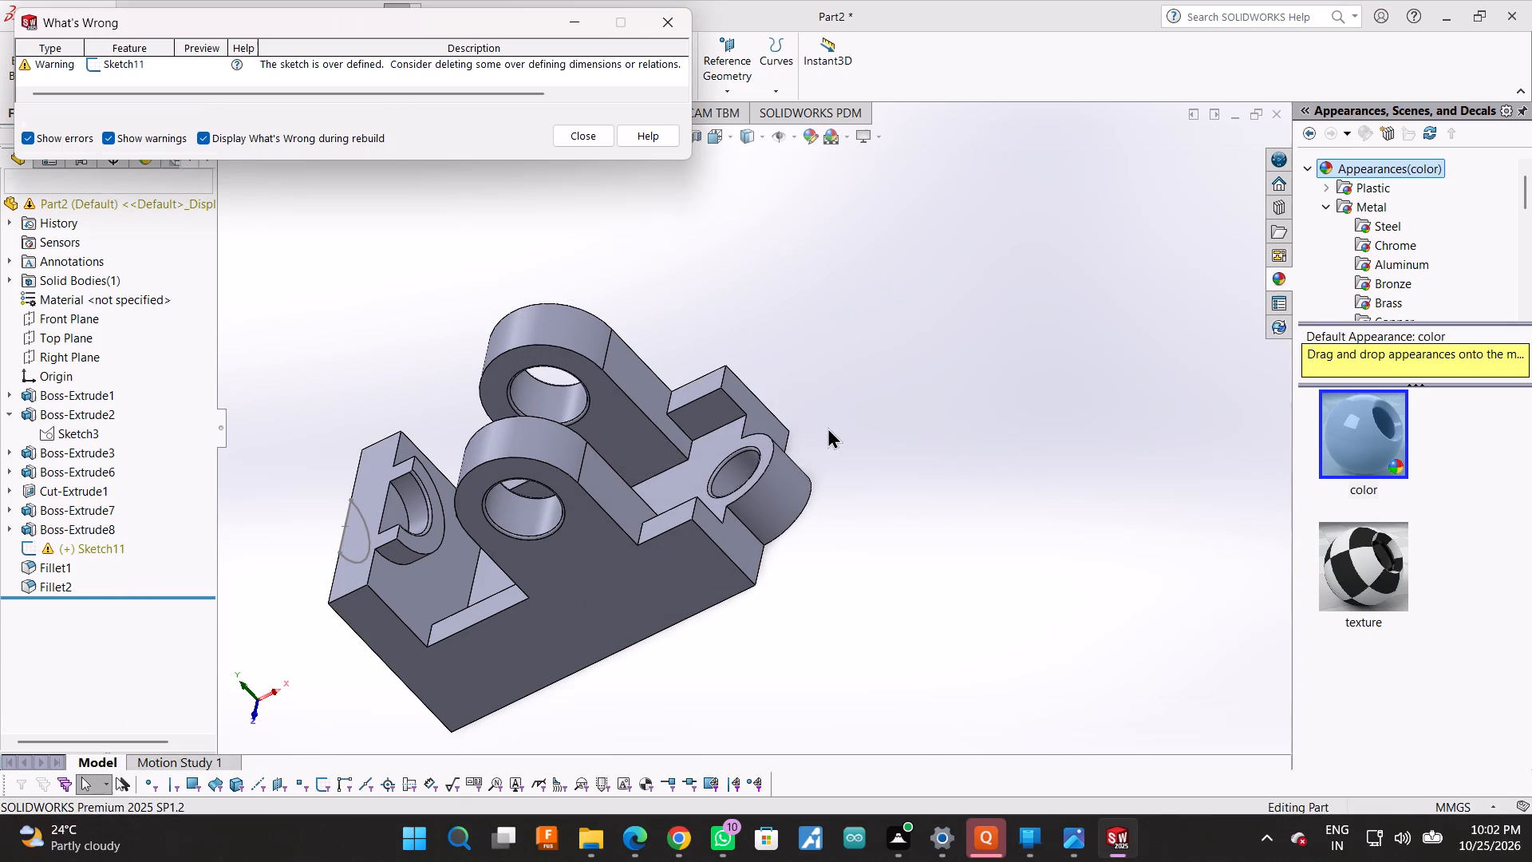
double_click(583, 139)
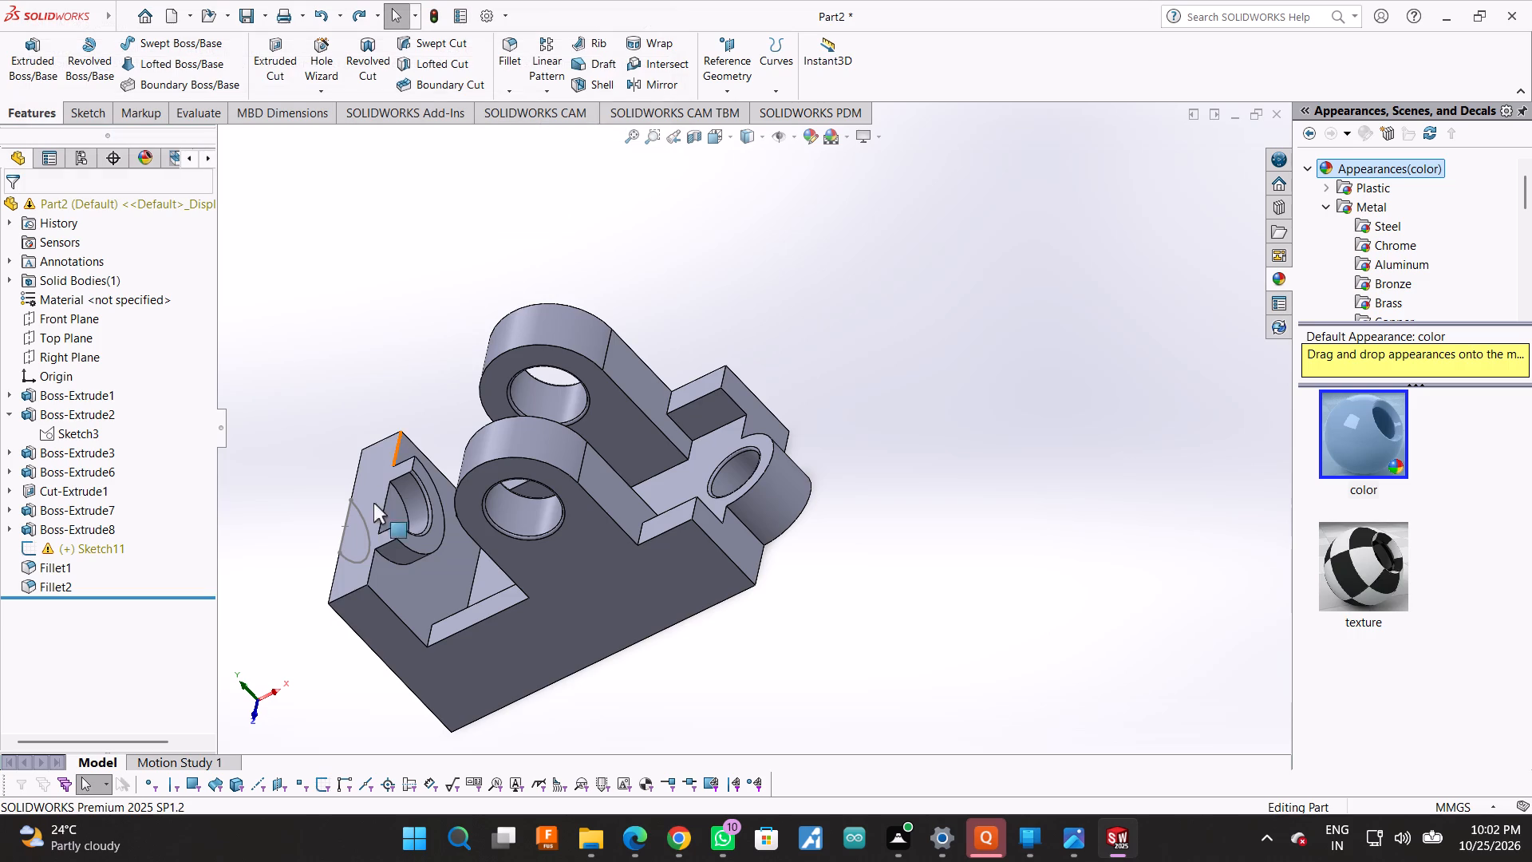
Start a sketch on the half-round face inside the ring notch and draw a 14 mm radius circle centred on its top edge.
middle_drag(1014, 323, 1301, 279)
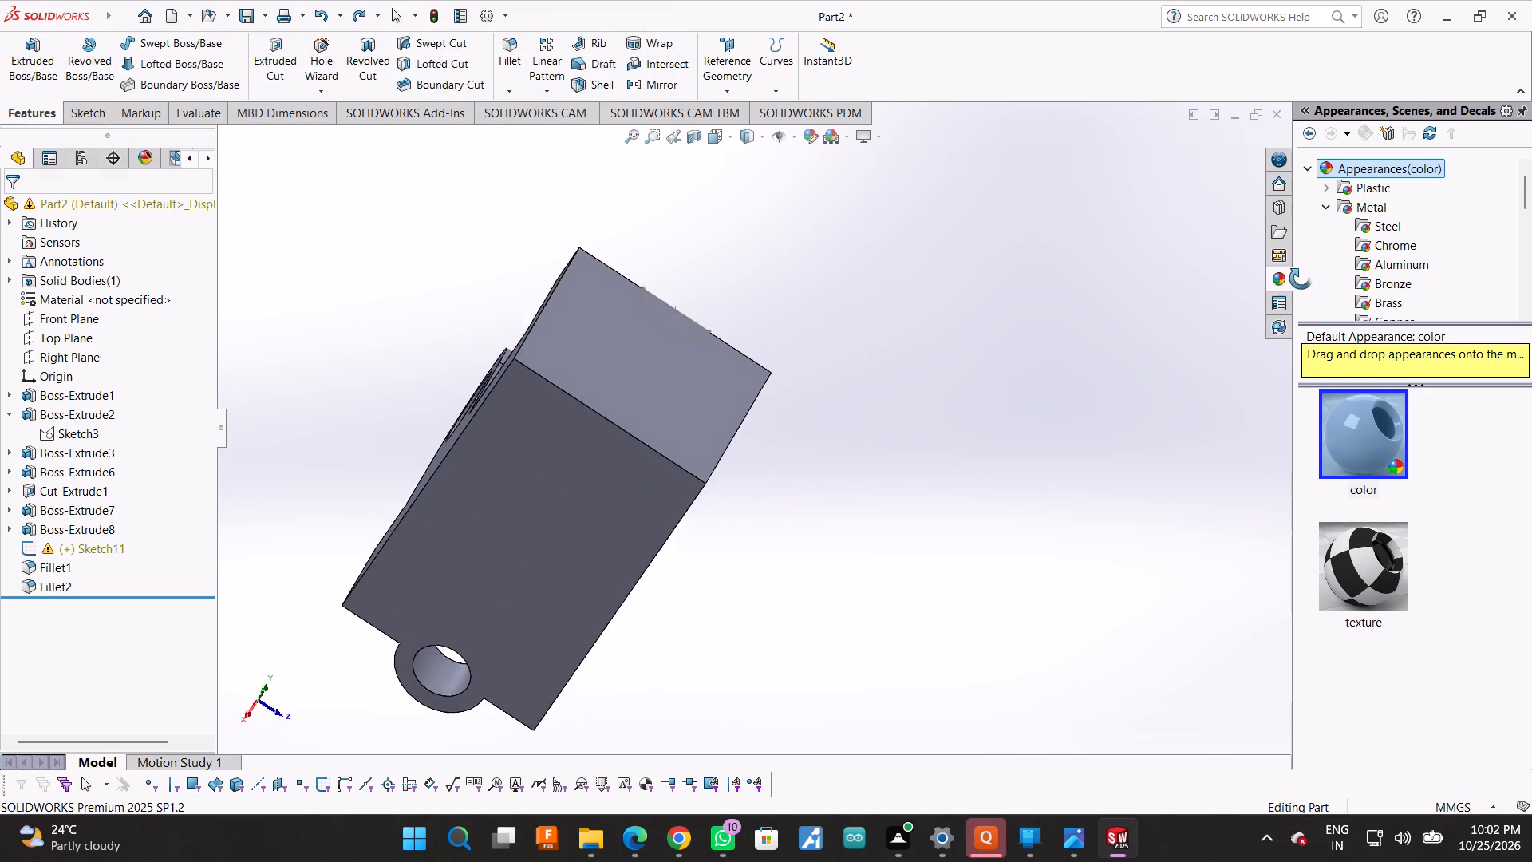
middle_drag(1301, 279, 1297, 372)
scroll(1101, 397, down, 1)
middle_drag(1101, 397, 691, 446)
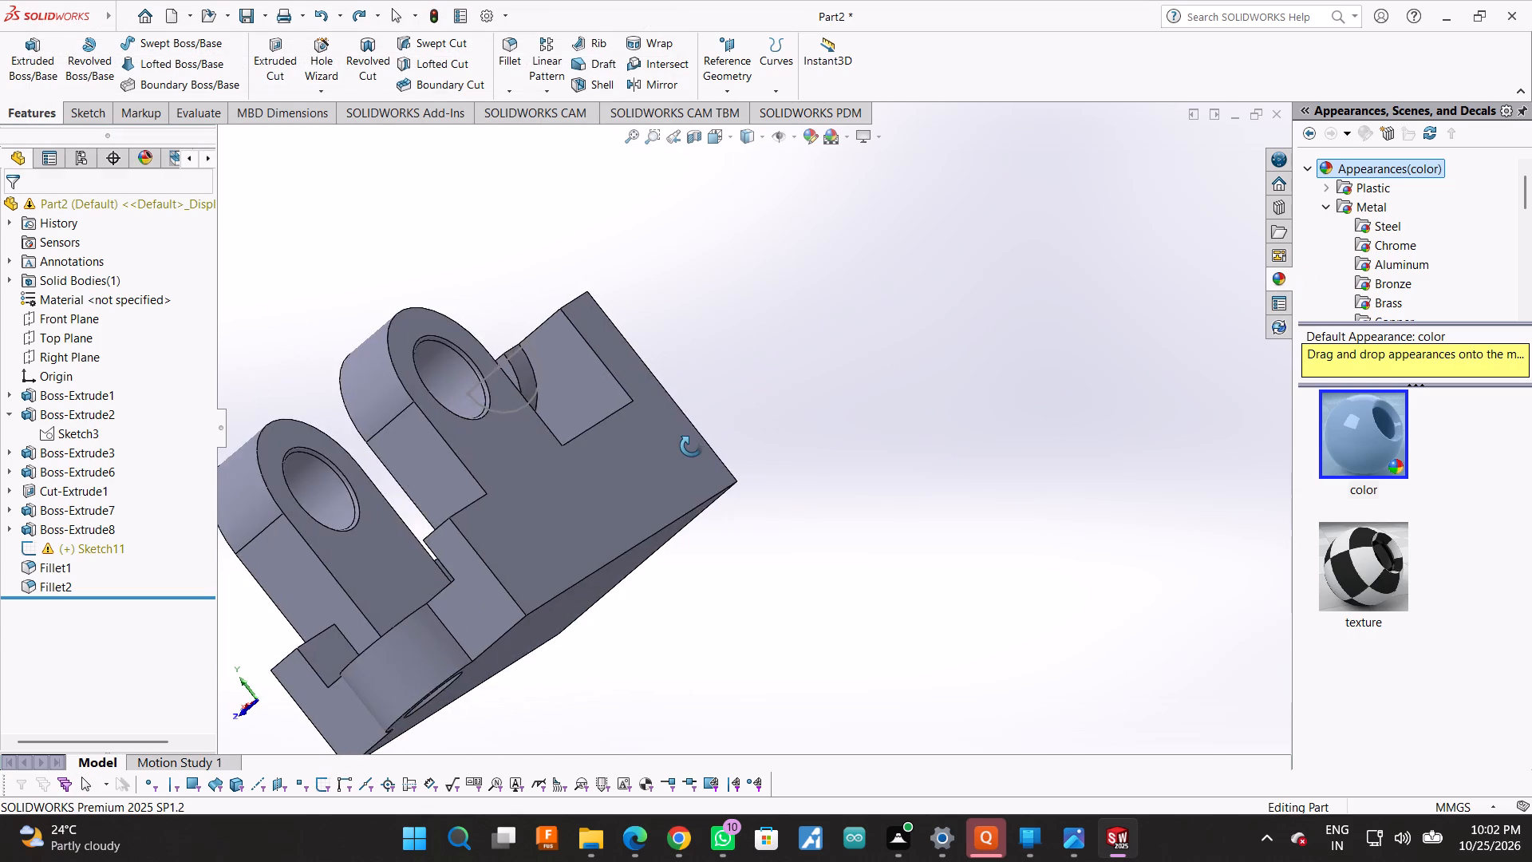
middle_drag(691, 446, 649, 473)
middle_drag(627, 495, 754, 485)
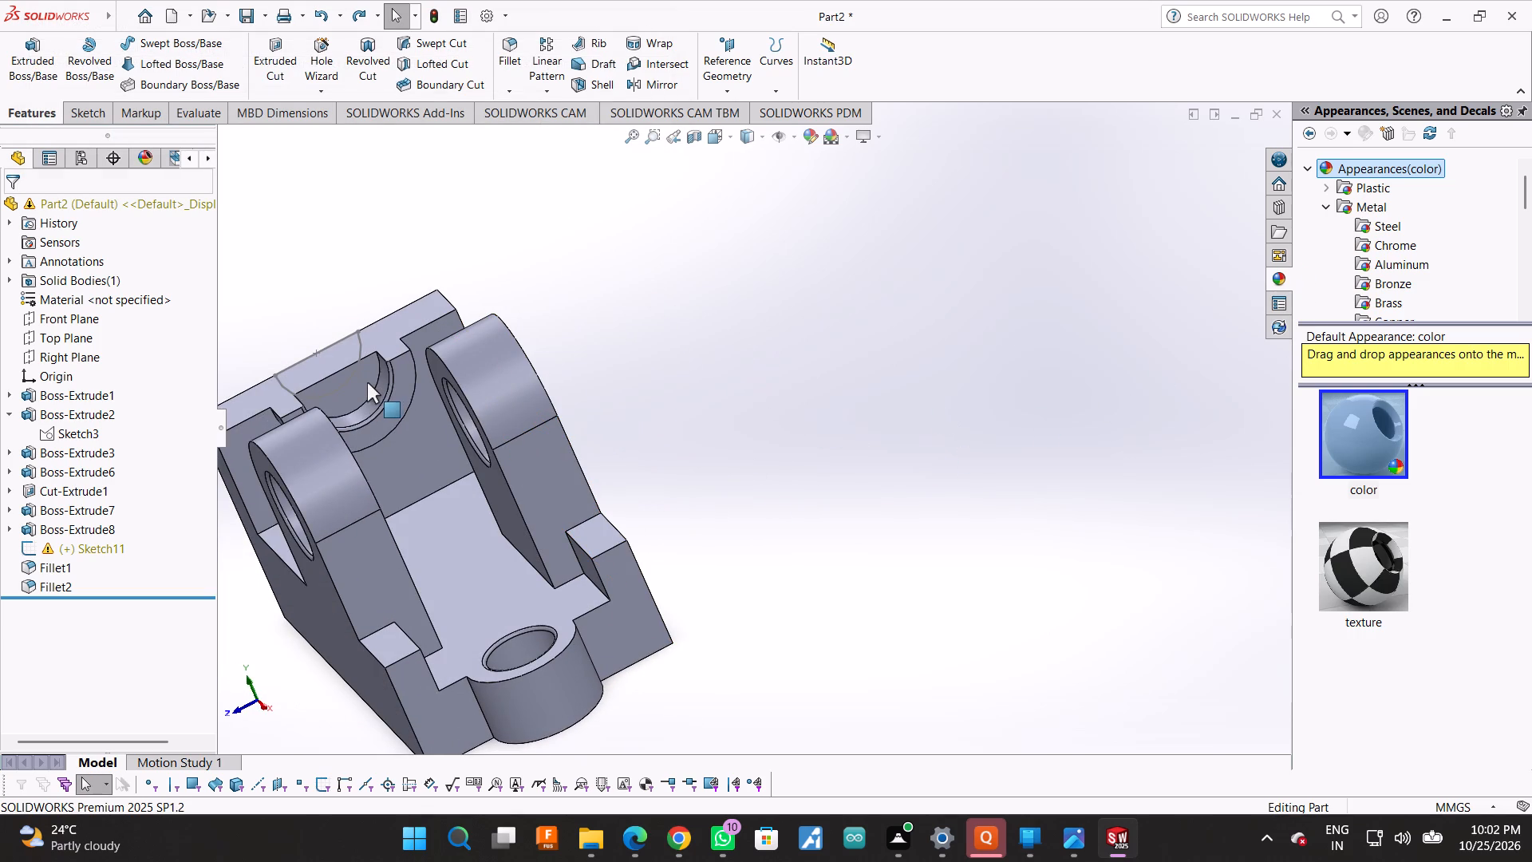
click(366, 382)
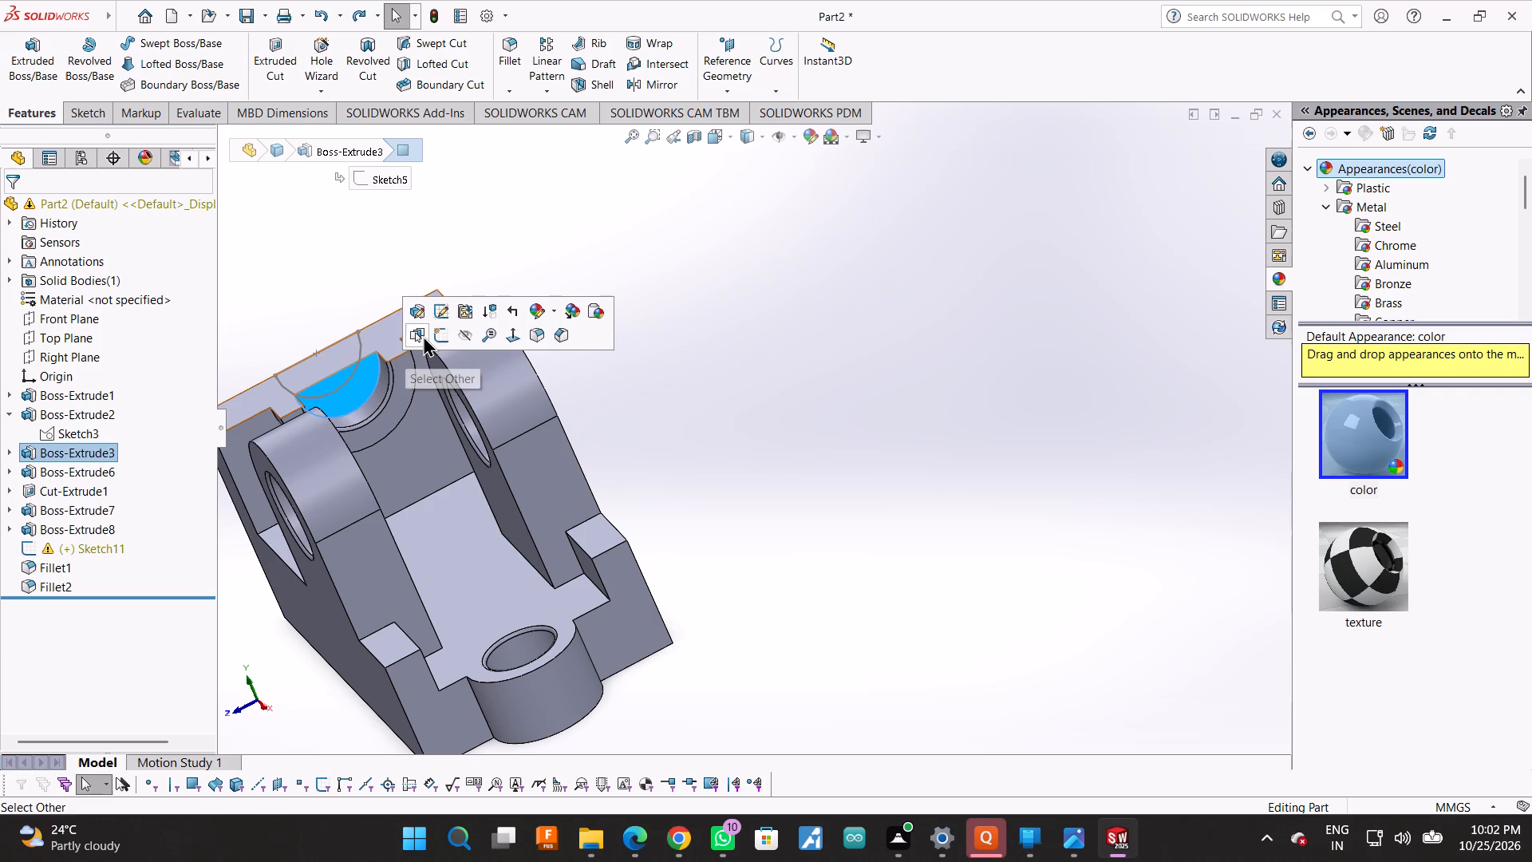
click(436, 338)
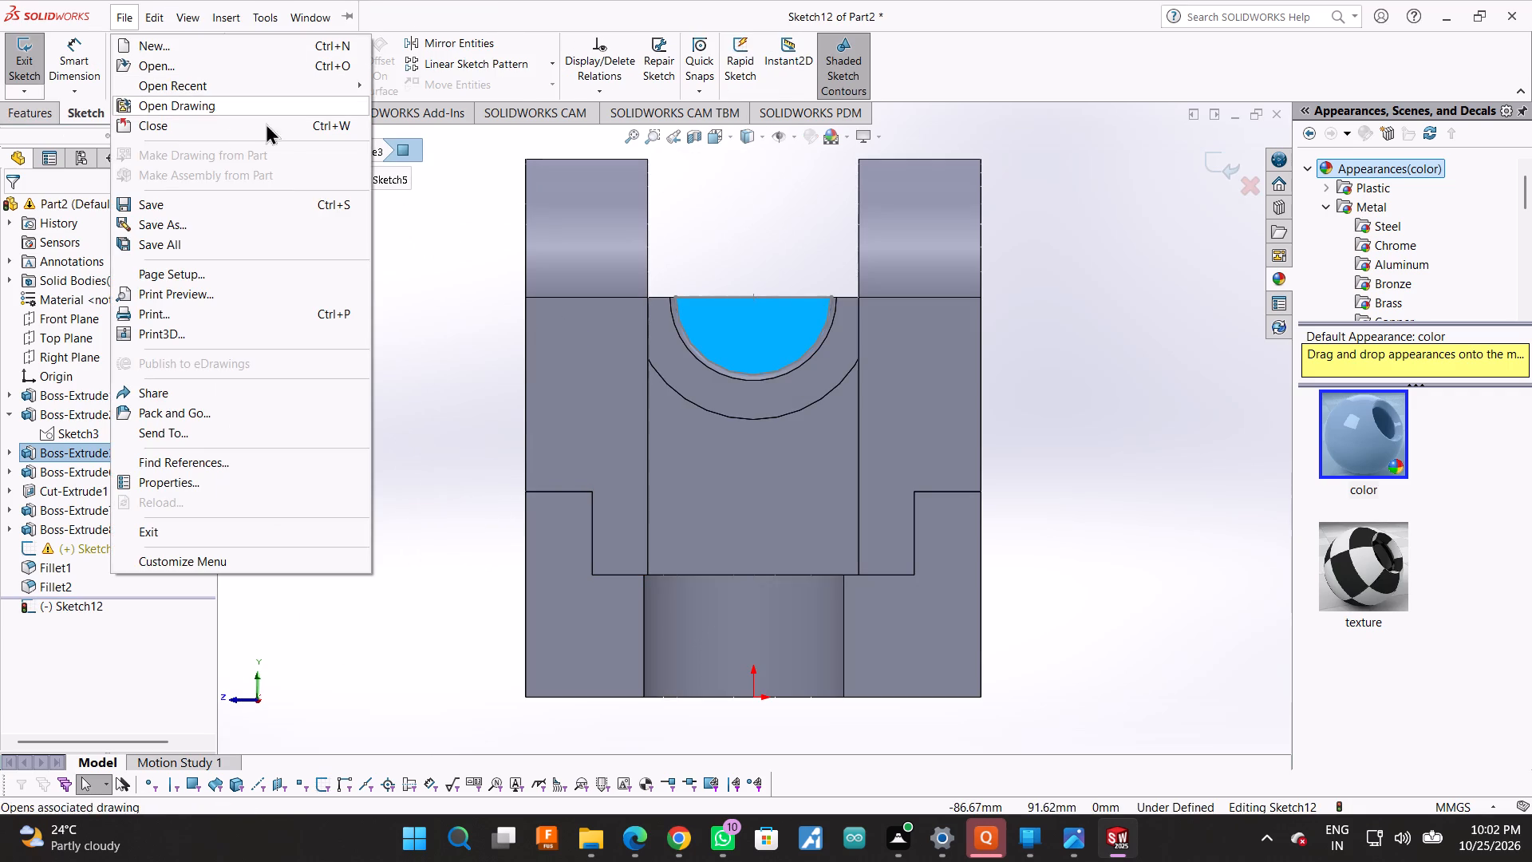
click(503, 211)
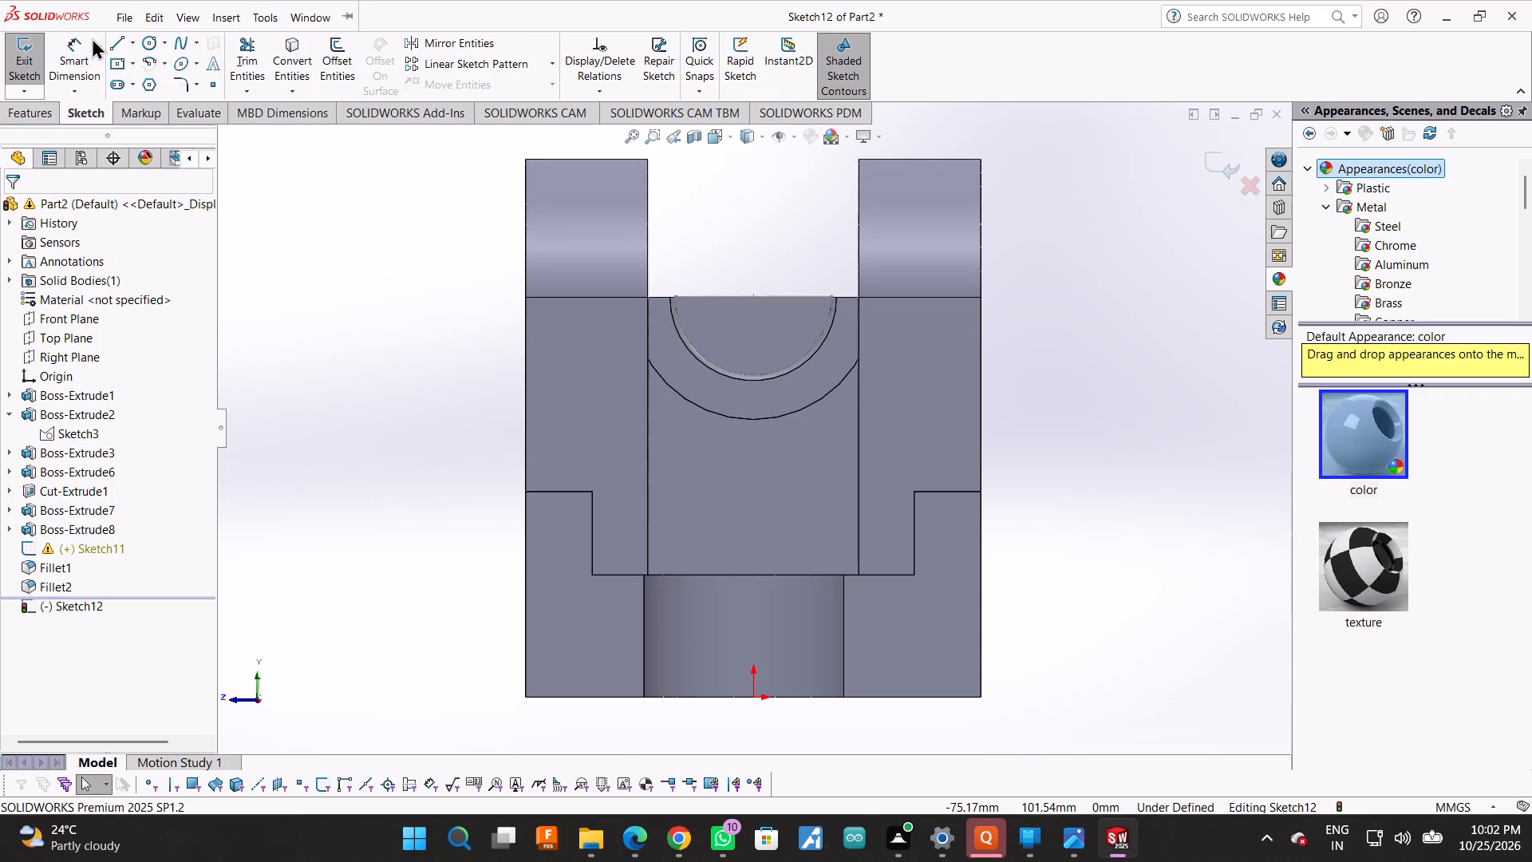
click(141, 38)
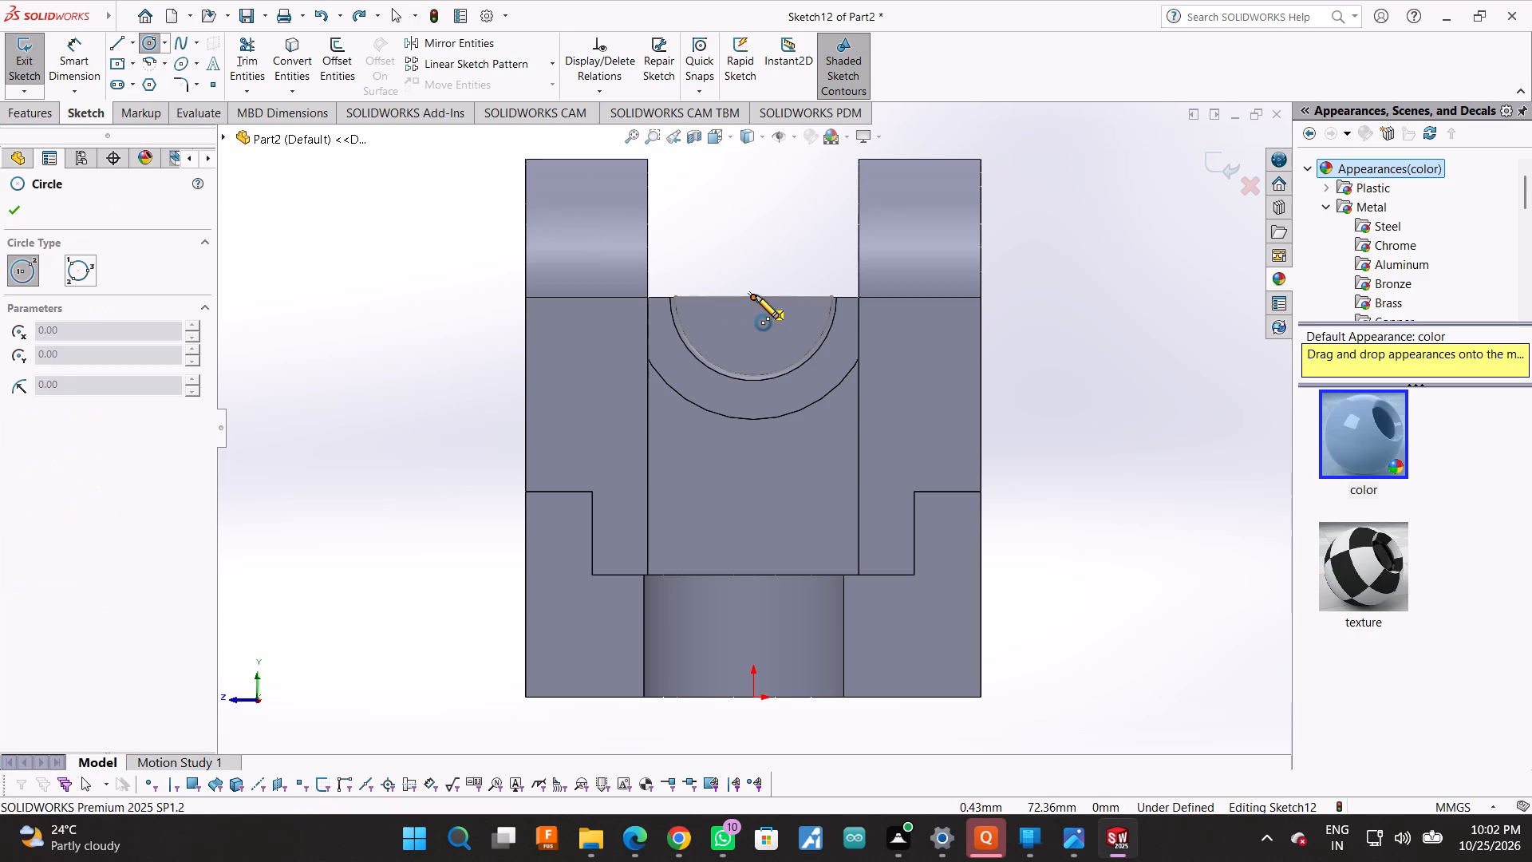
click(756, 295)
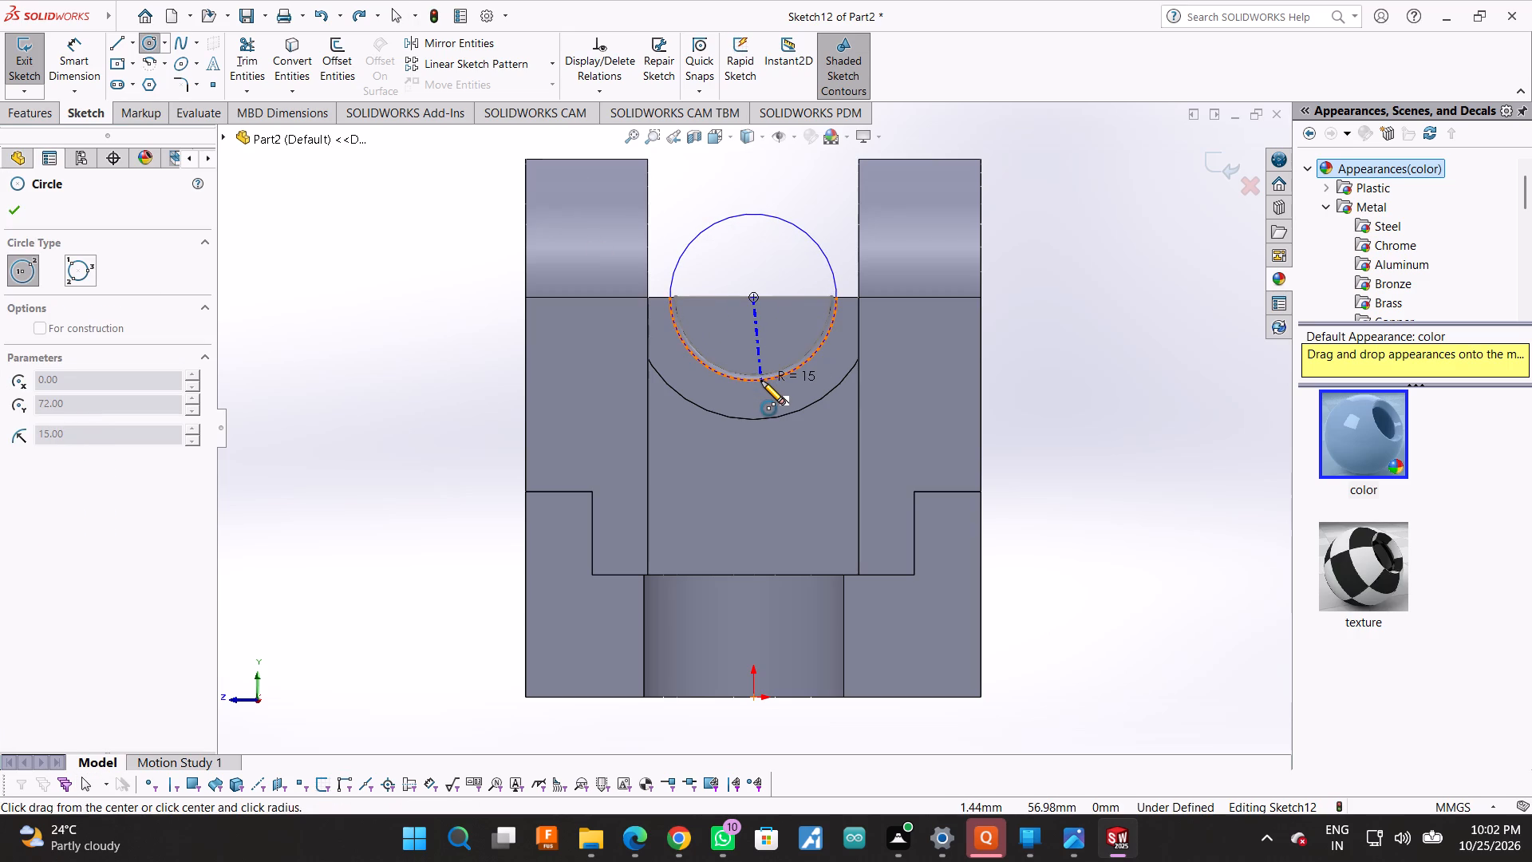
scroll(758, 366, down, 7)
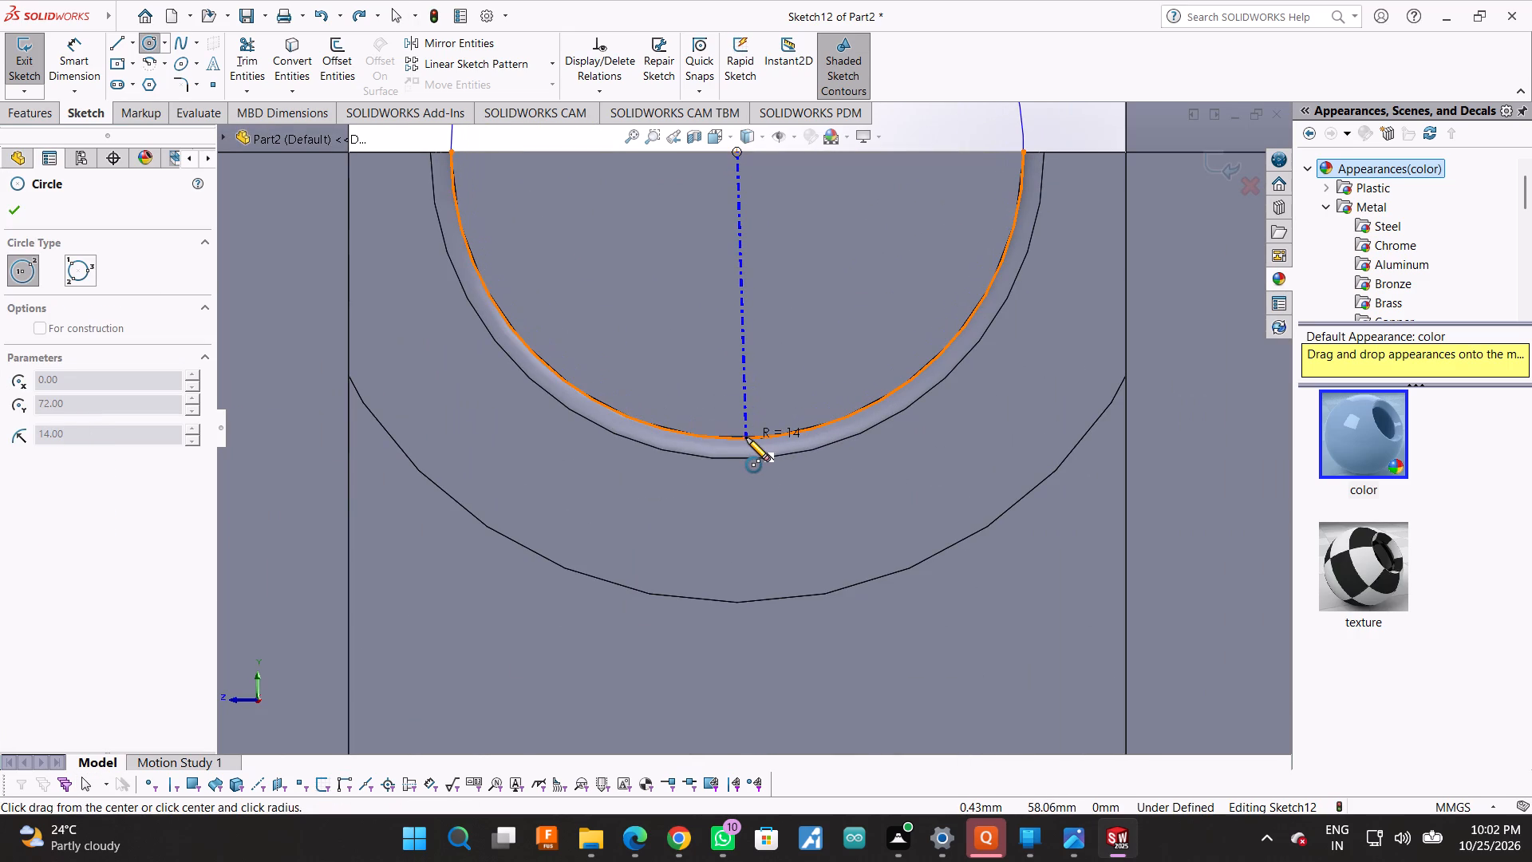
click(746, 437)
scroll(713, 535, up, 5)
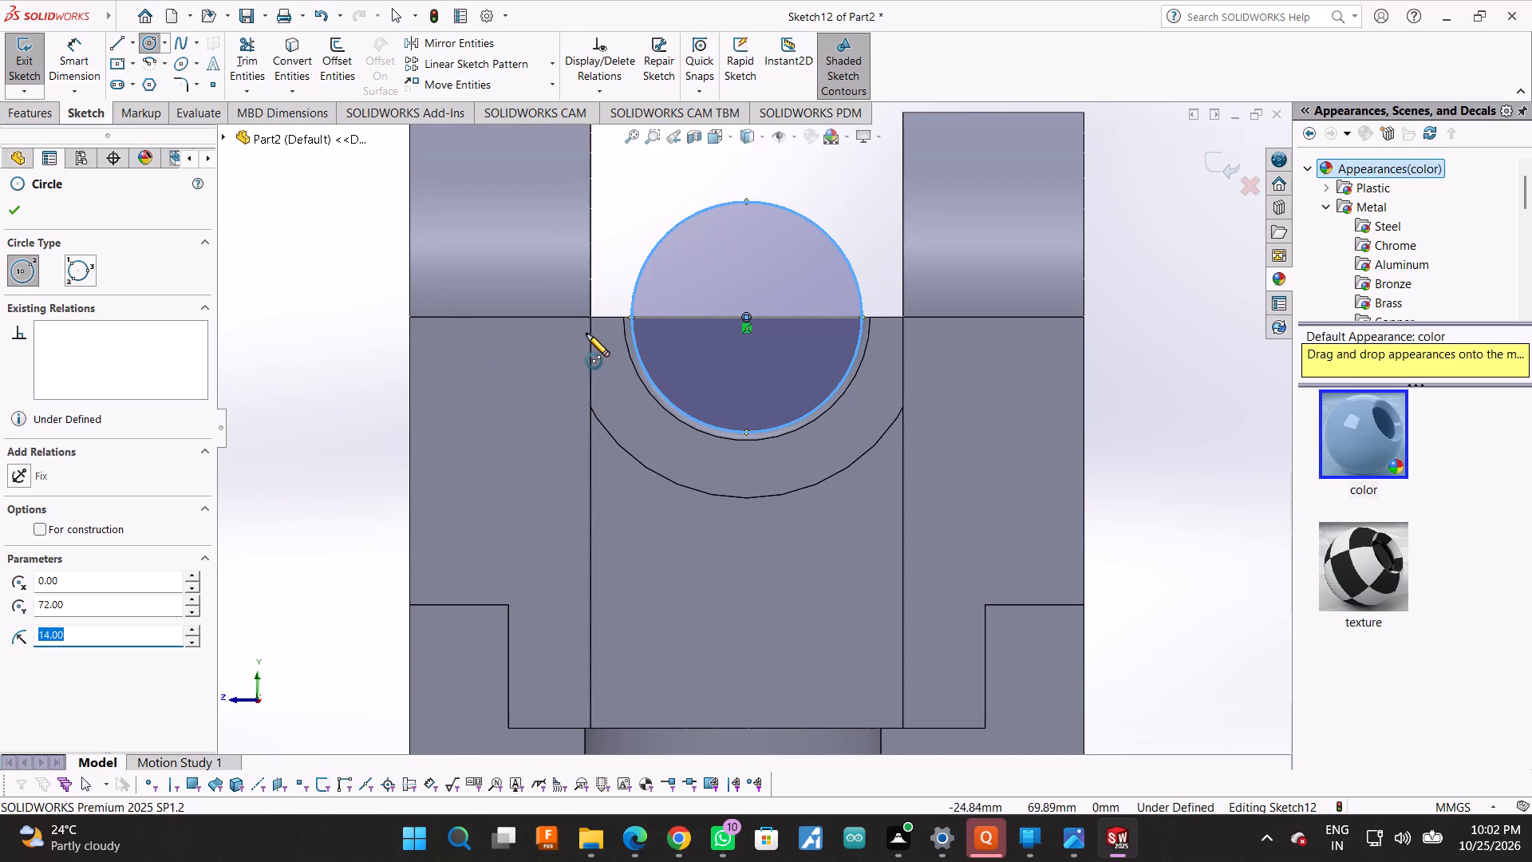
Draw a 28 mm horizontal line across the circle's diameter and trim away the upper half of the circle.
click(631, 320)
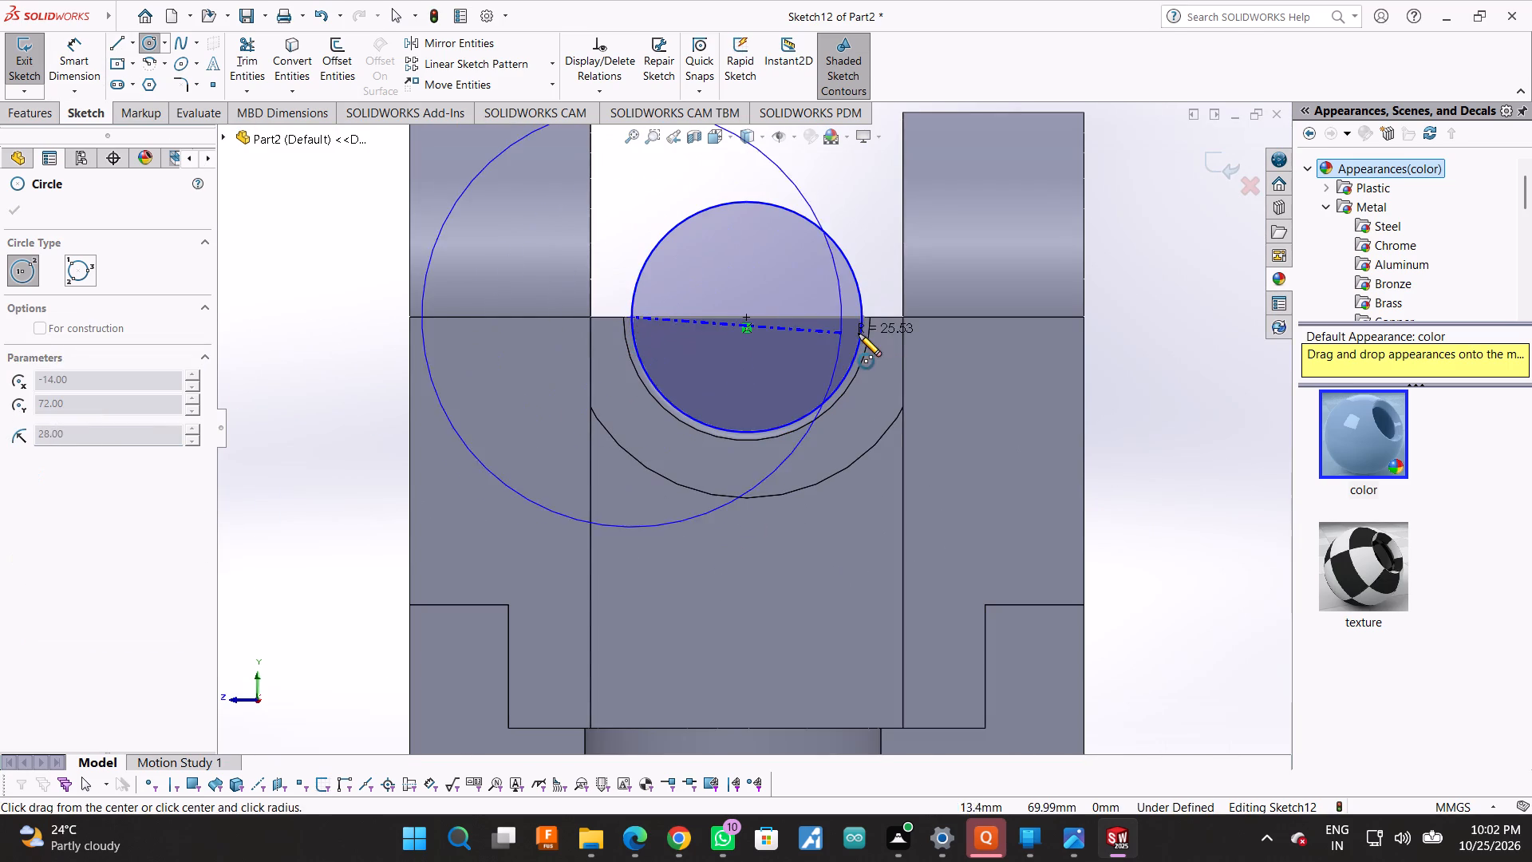
click(120, 41)
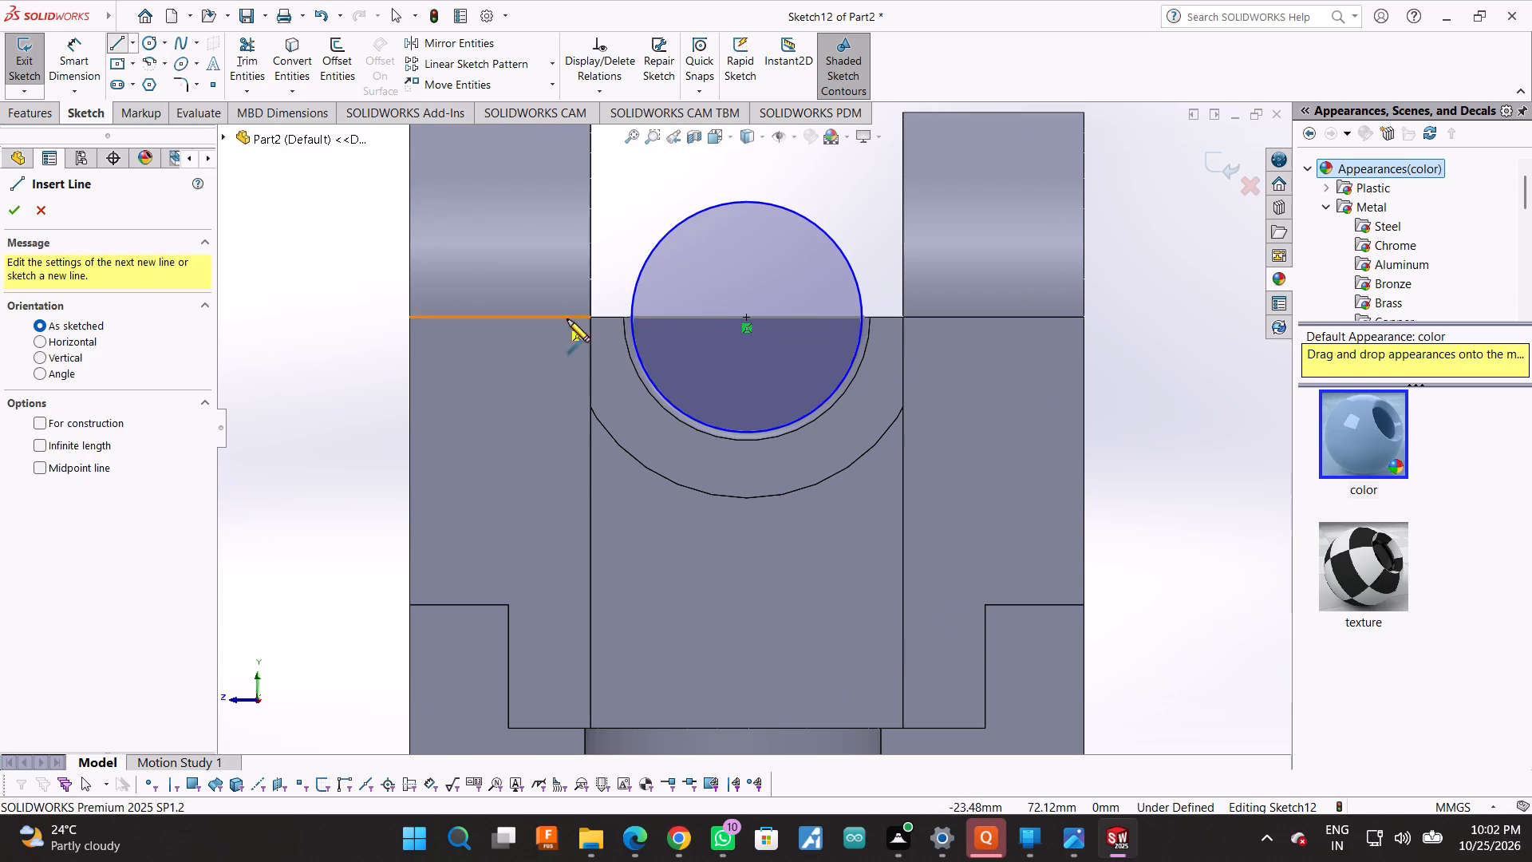
click(630, 318)
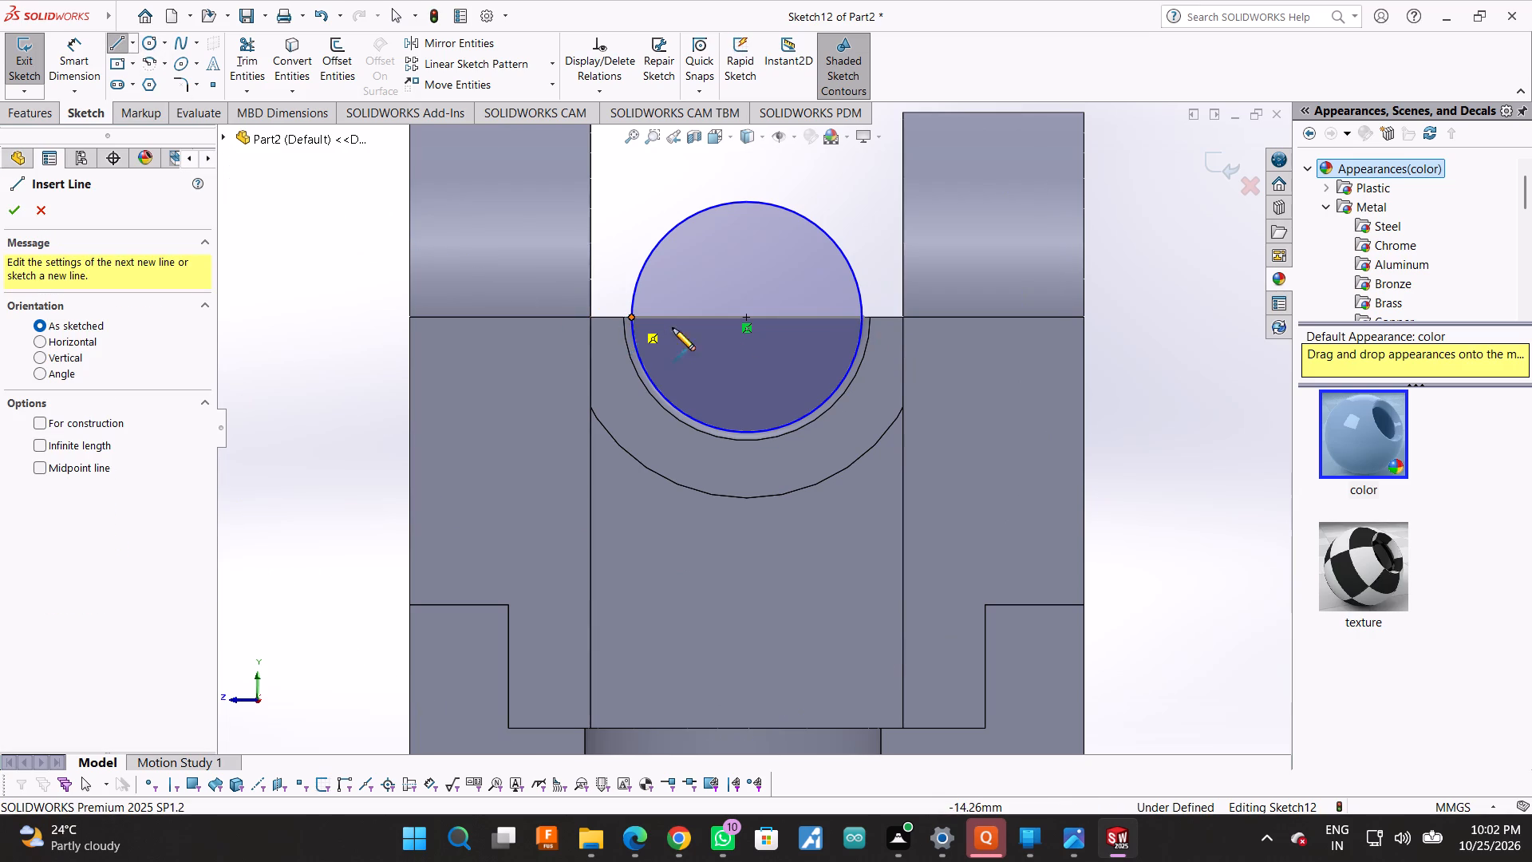
click(860, 317)
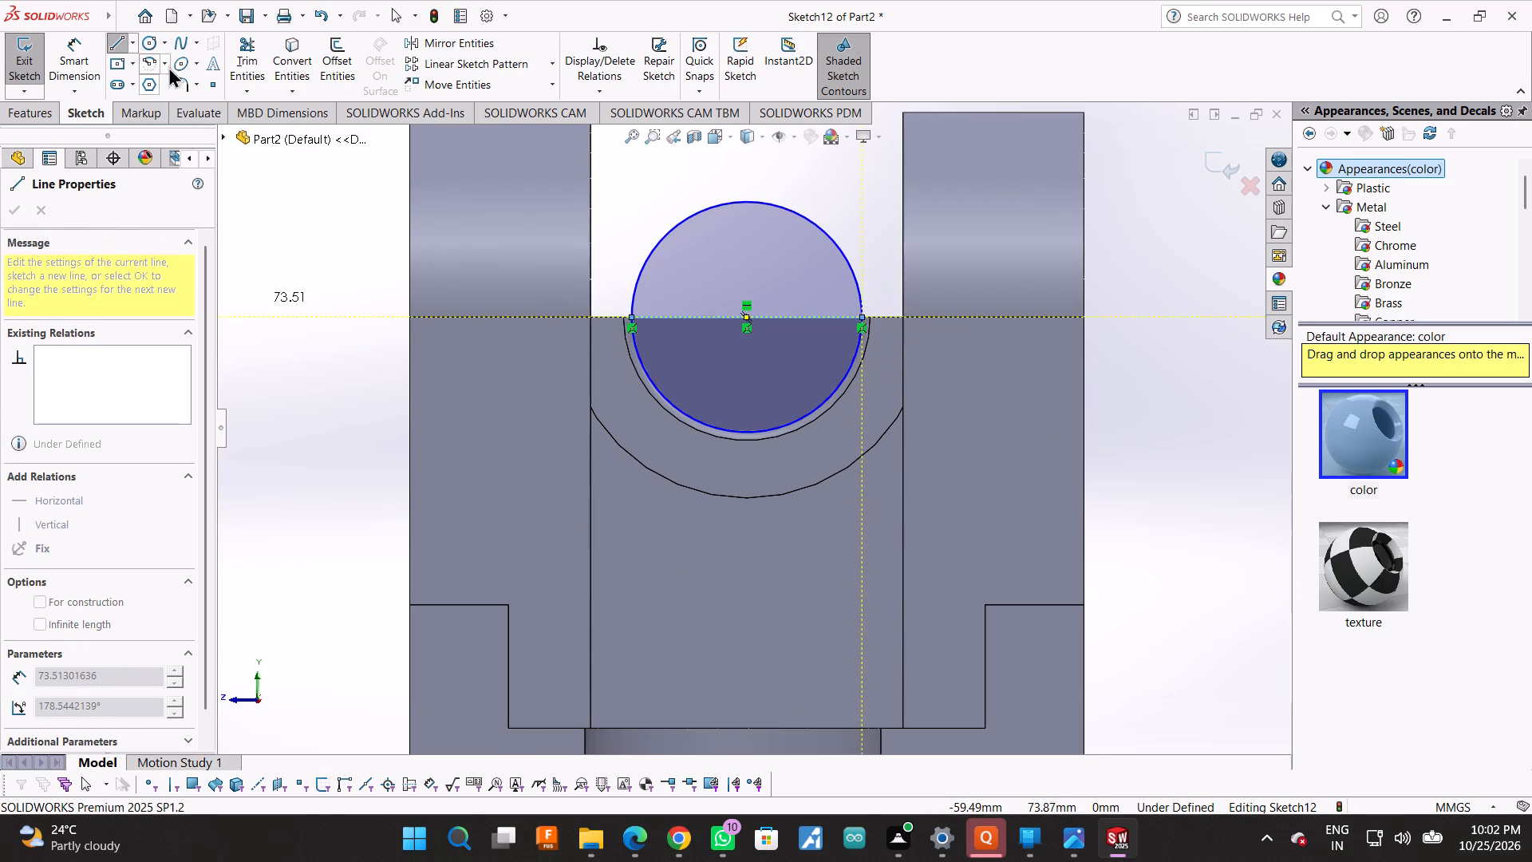
click(235, 42)
drag(634, 238, 642, 239)
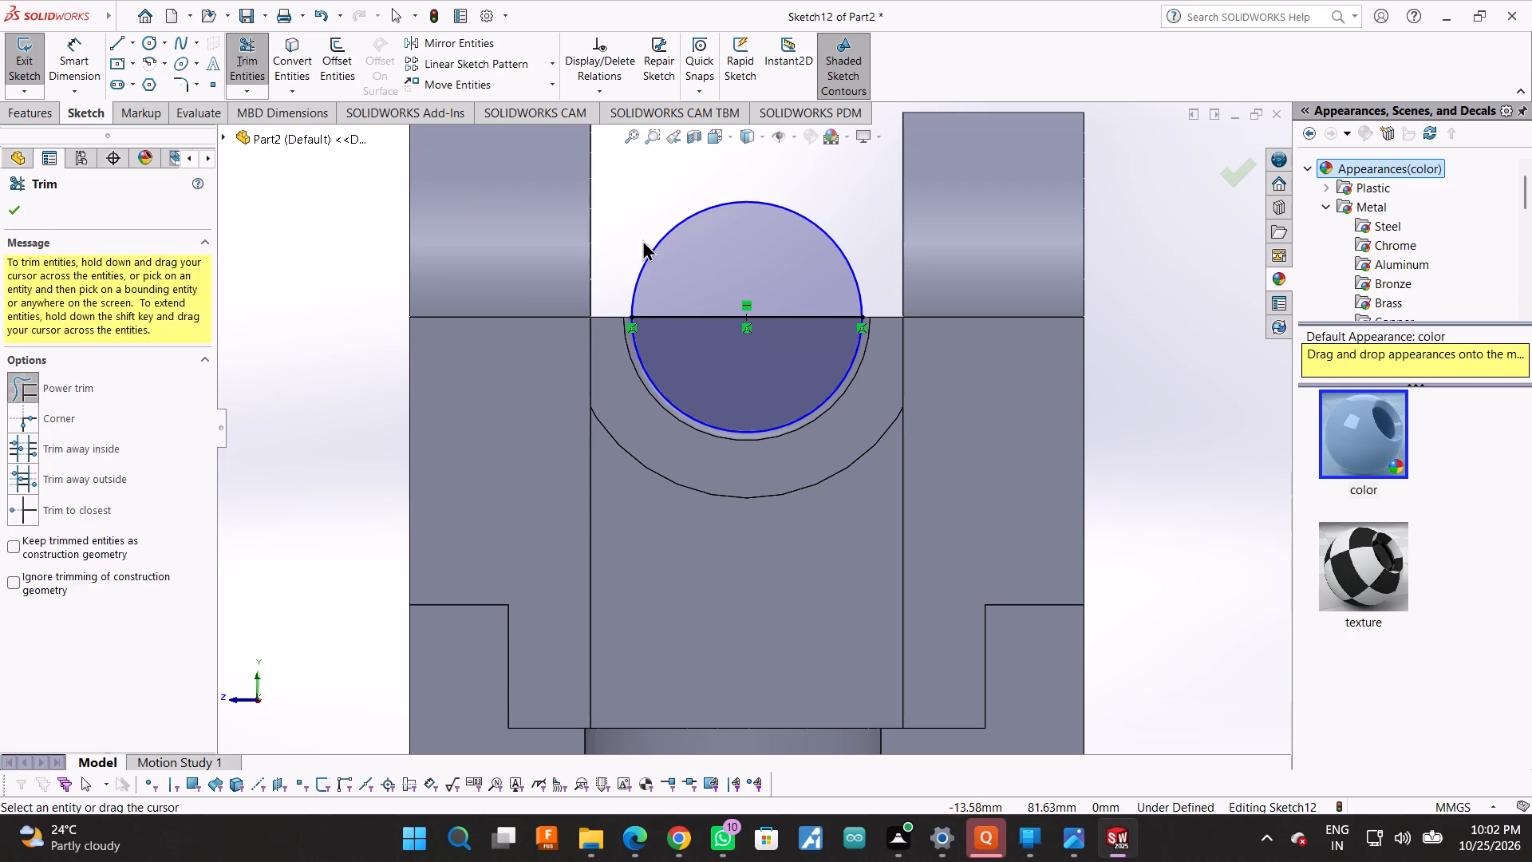
drag(642, 239, 796, 263)
middle_drag(1191, 314, 1128, 427)
scroll(1128, 428, up, 2)
scroll(1048, 681, up, 2)
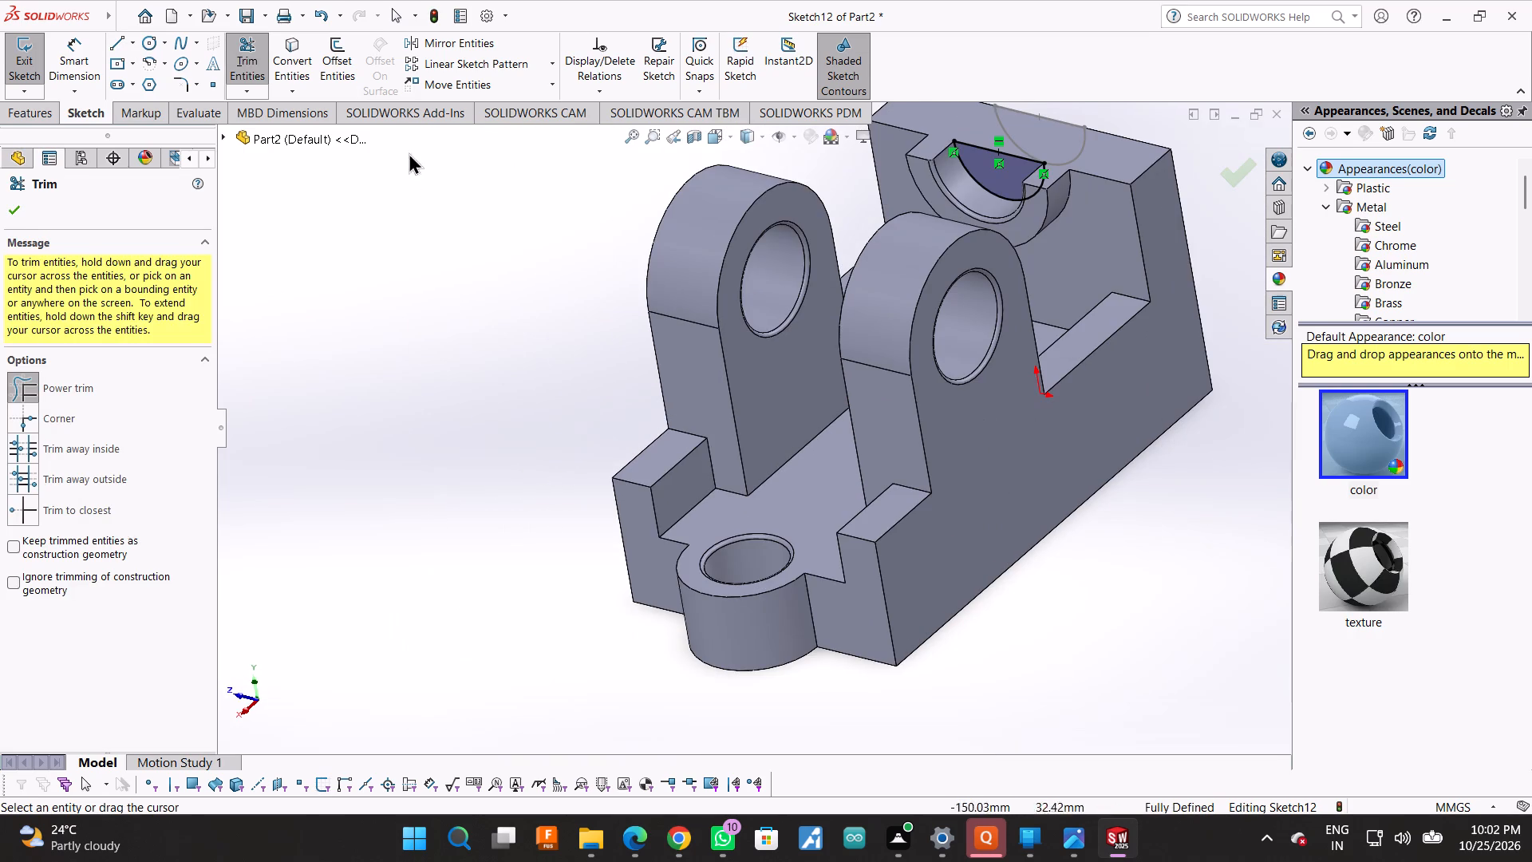
click(6, 211)
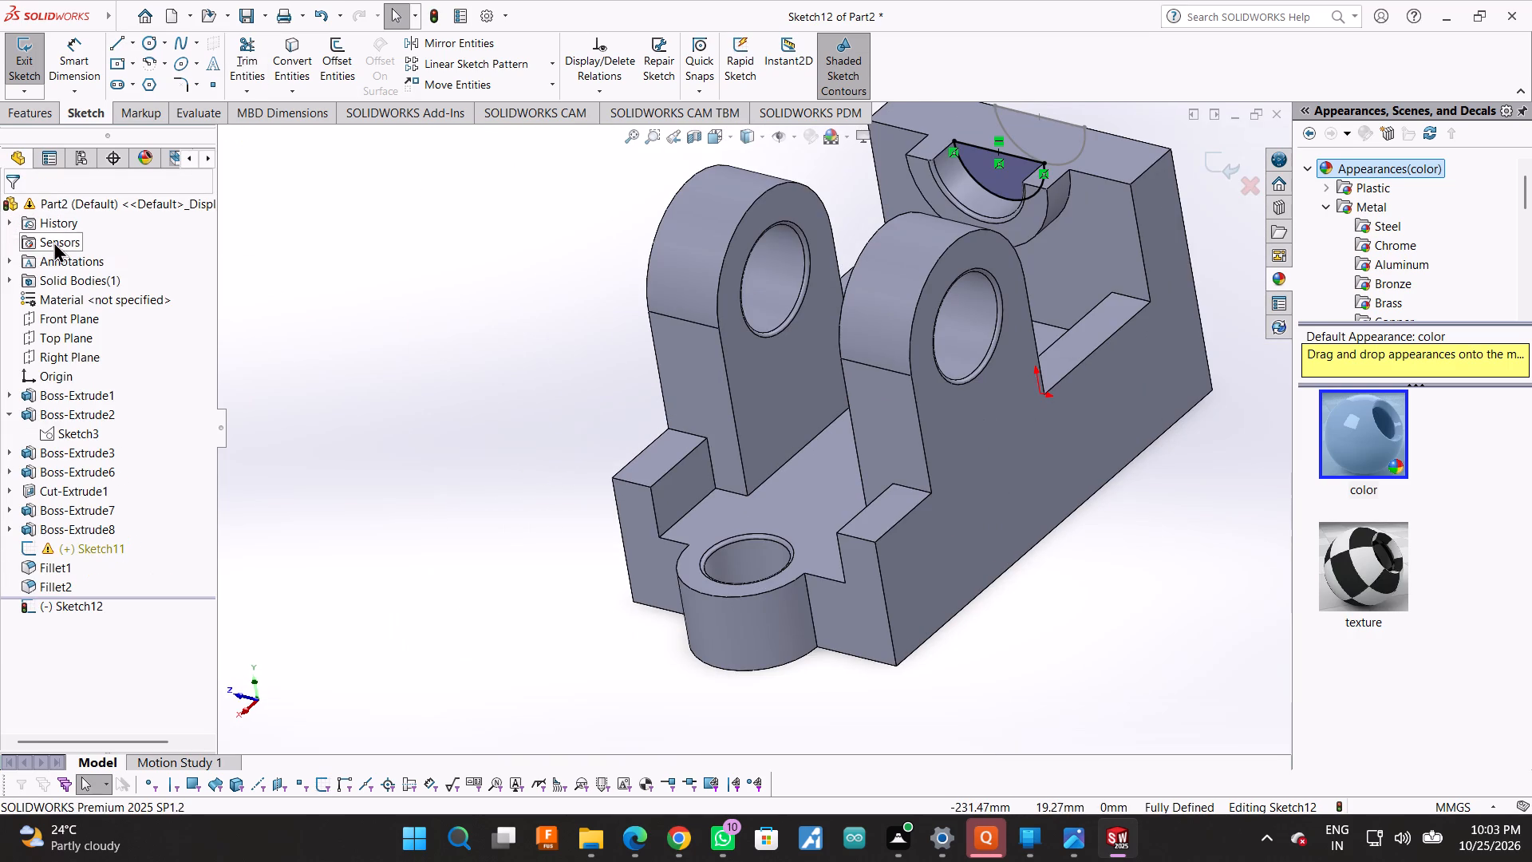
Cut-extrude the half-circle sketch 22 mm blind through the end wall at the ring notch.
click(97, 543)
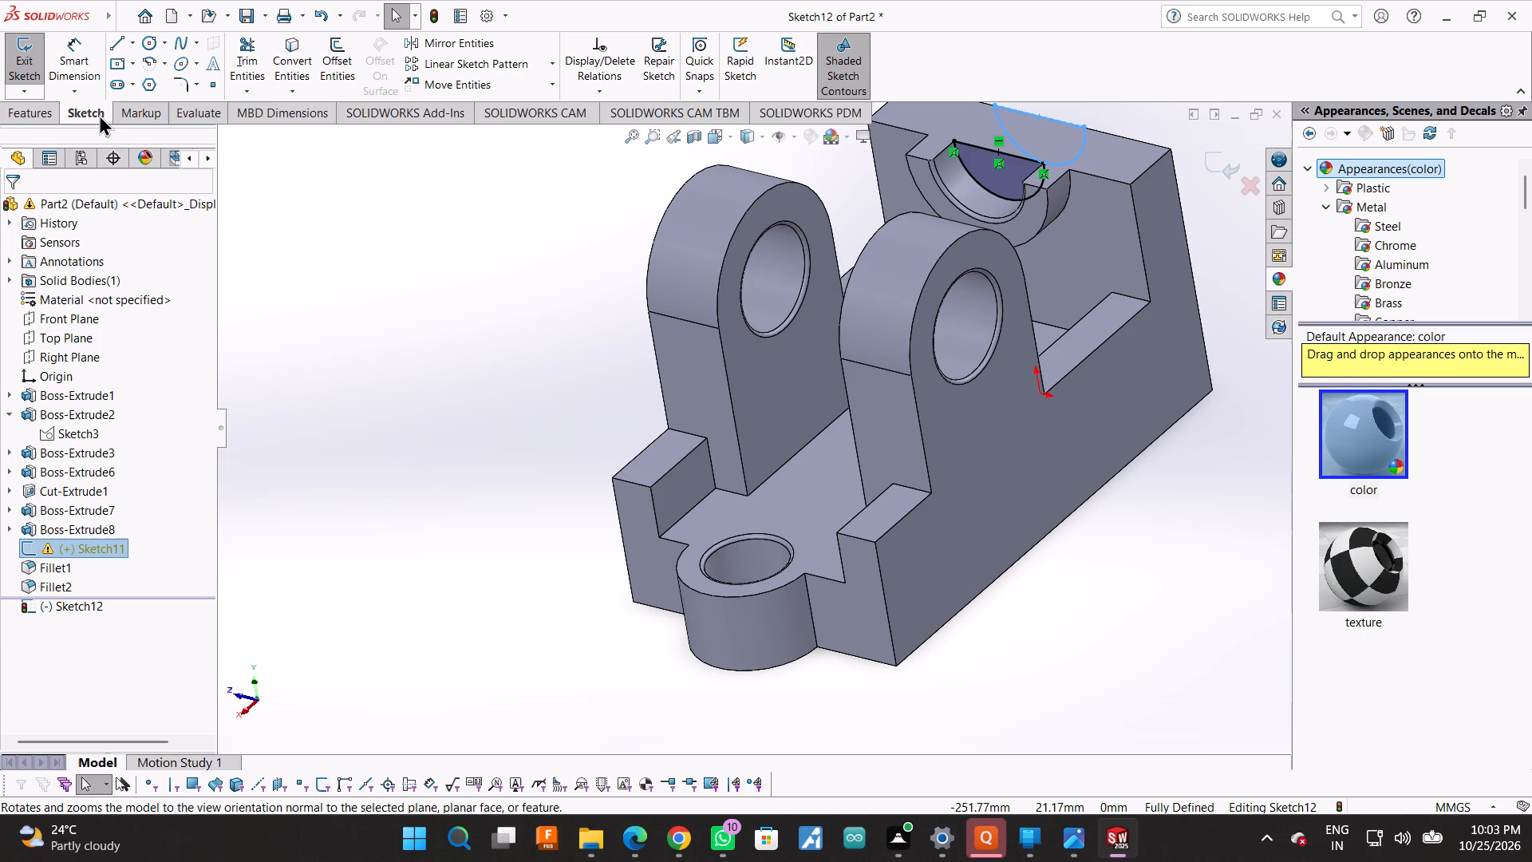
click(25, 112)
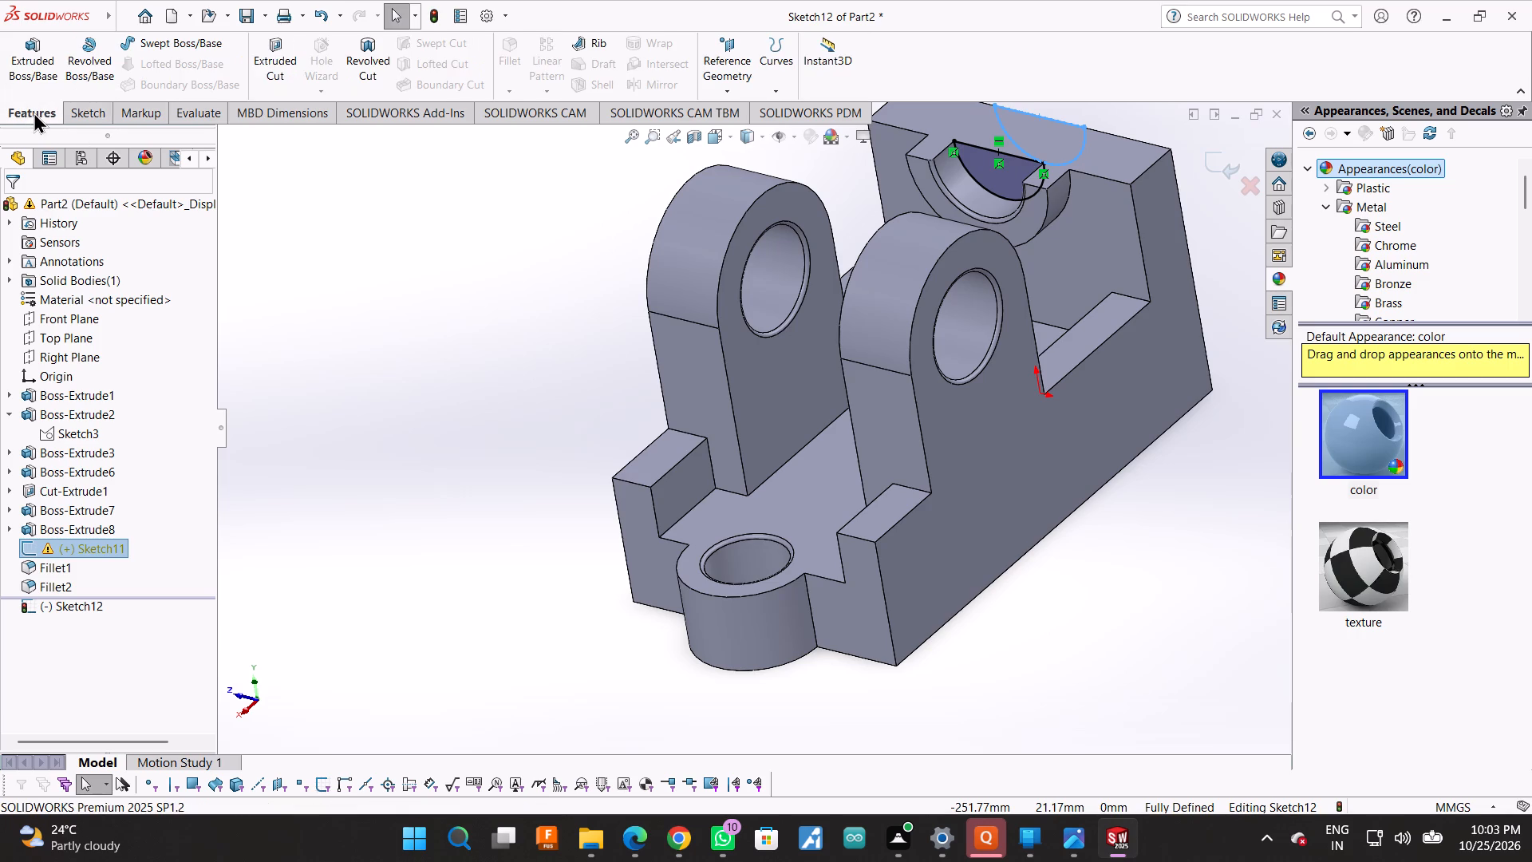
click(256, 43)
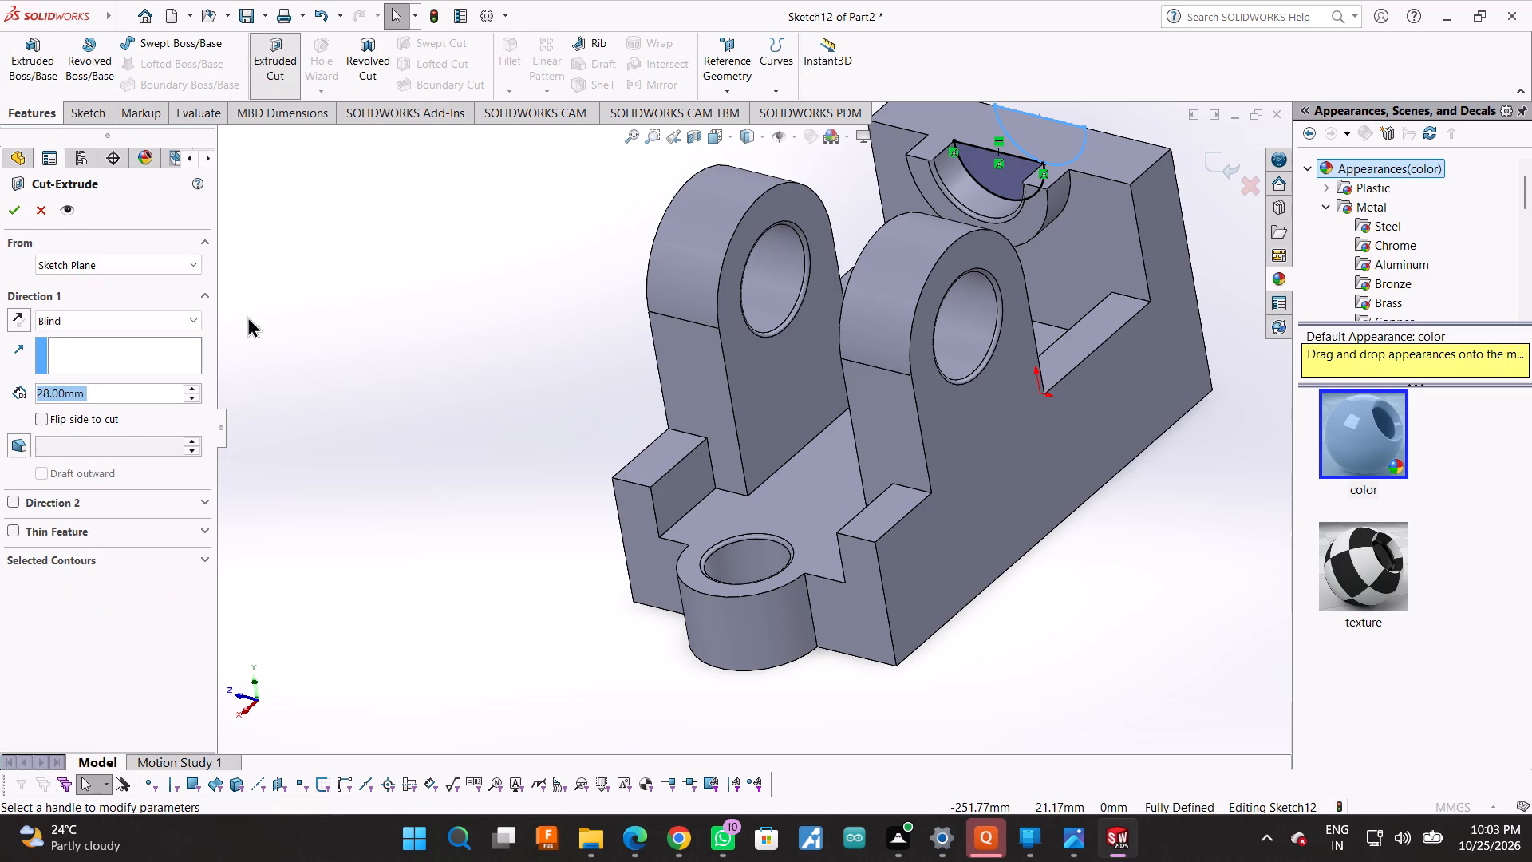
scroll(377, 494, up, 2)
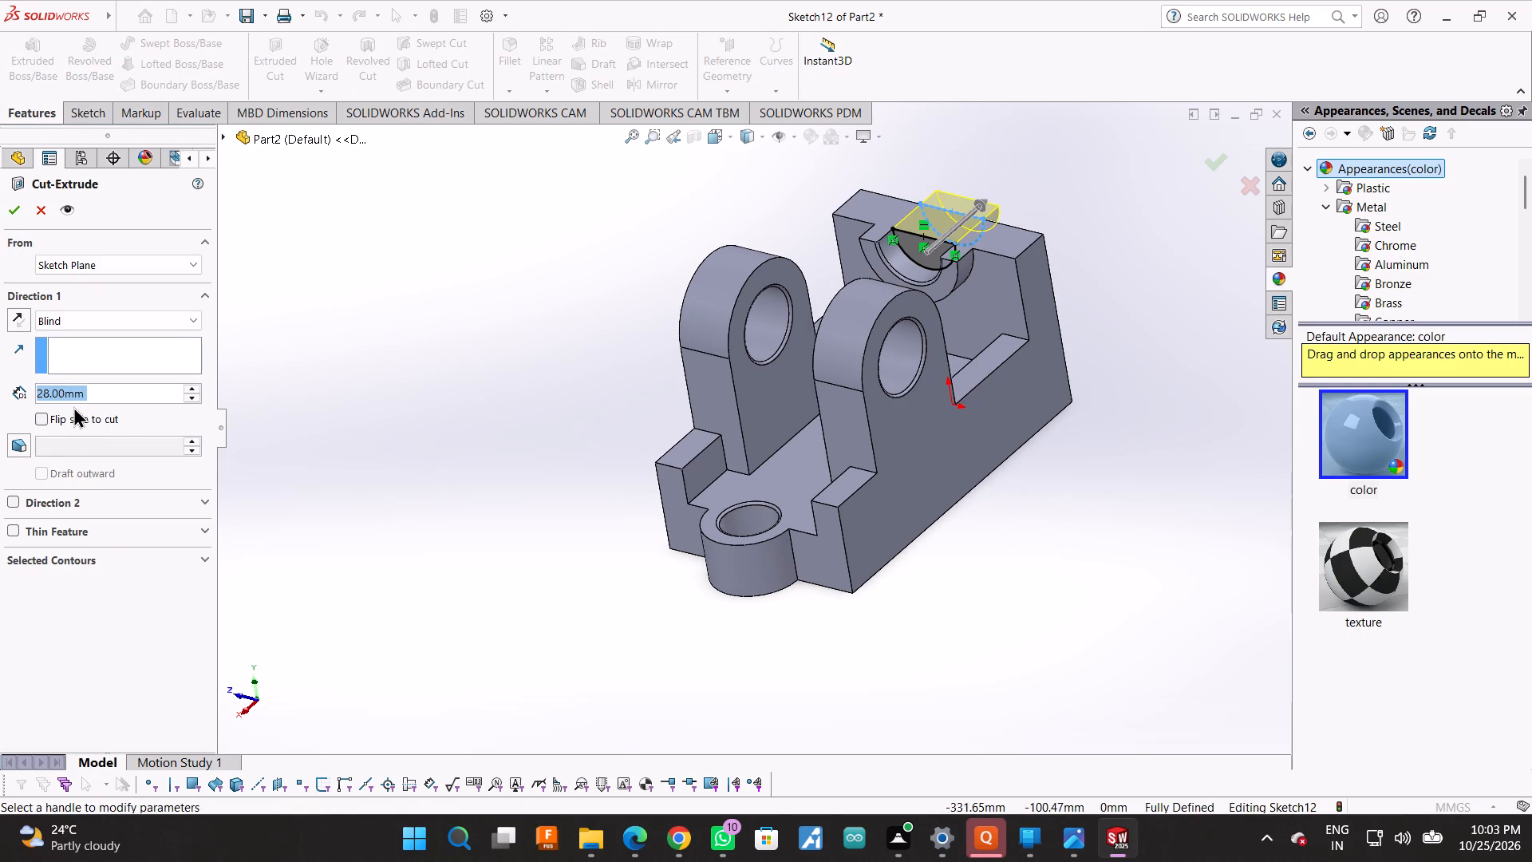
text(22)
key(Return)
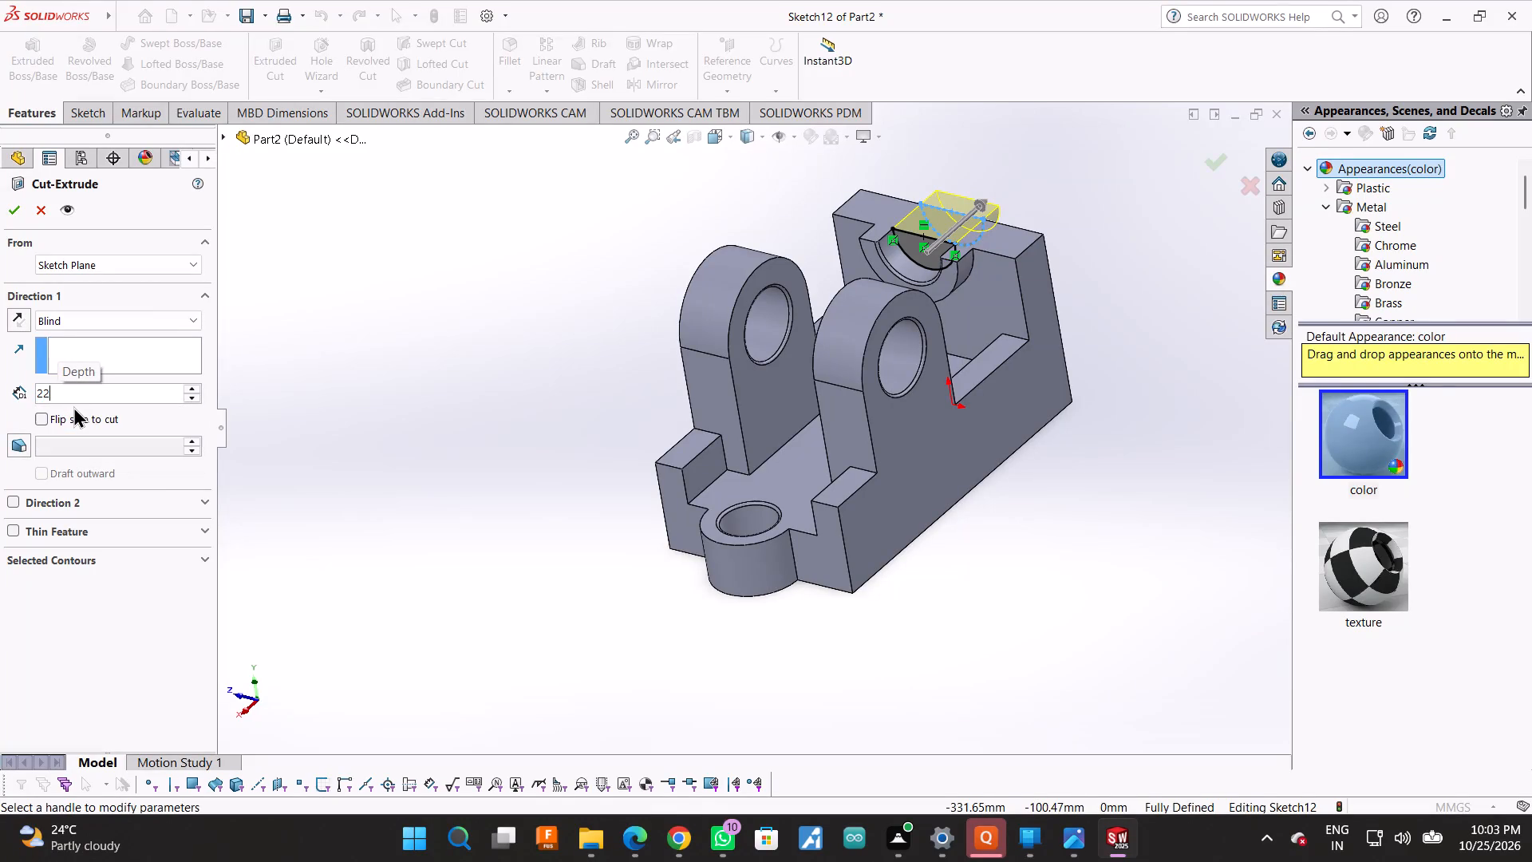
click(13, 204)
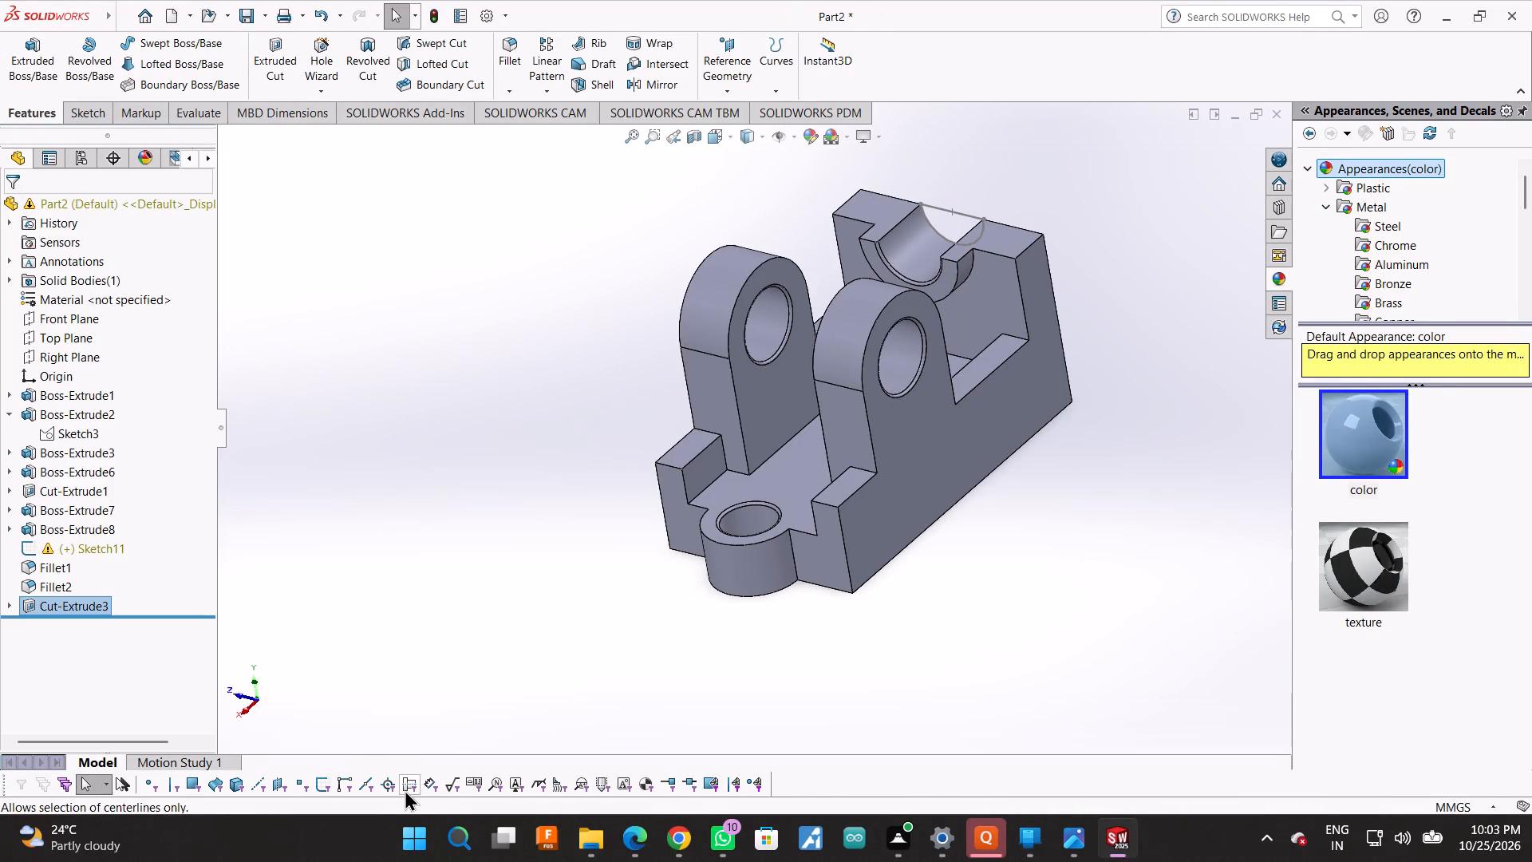
Delete the over-defined Sketch11 together with its dependent Cut-Extrude3 feature and Sketch12.
scroll(484, 694, up, 1)
middle_drag(984, 176, 936, 275)
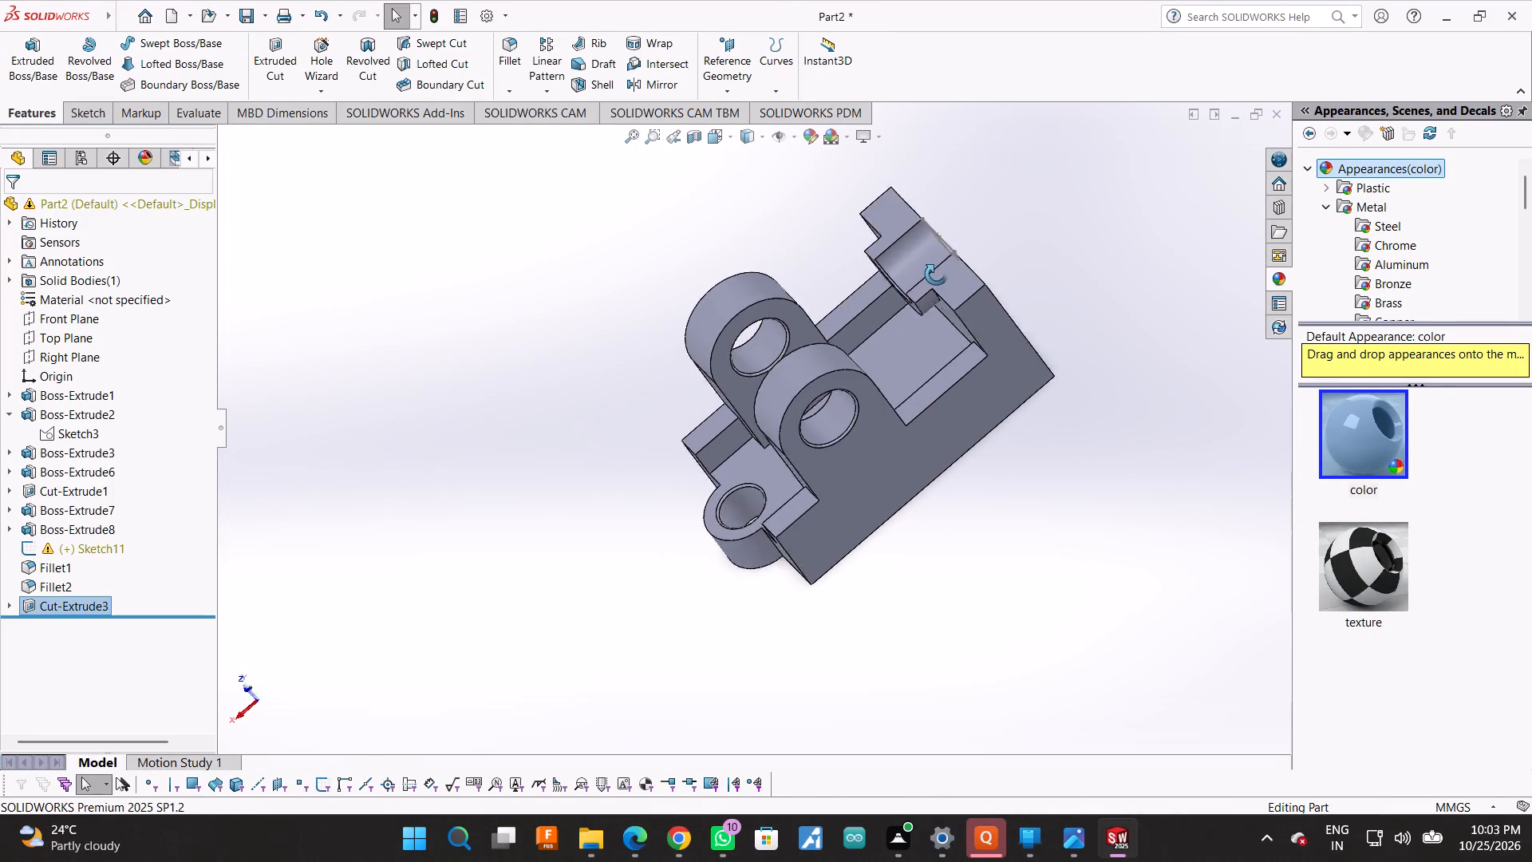
middle_drag(936, 275, 960, 385)
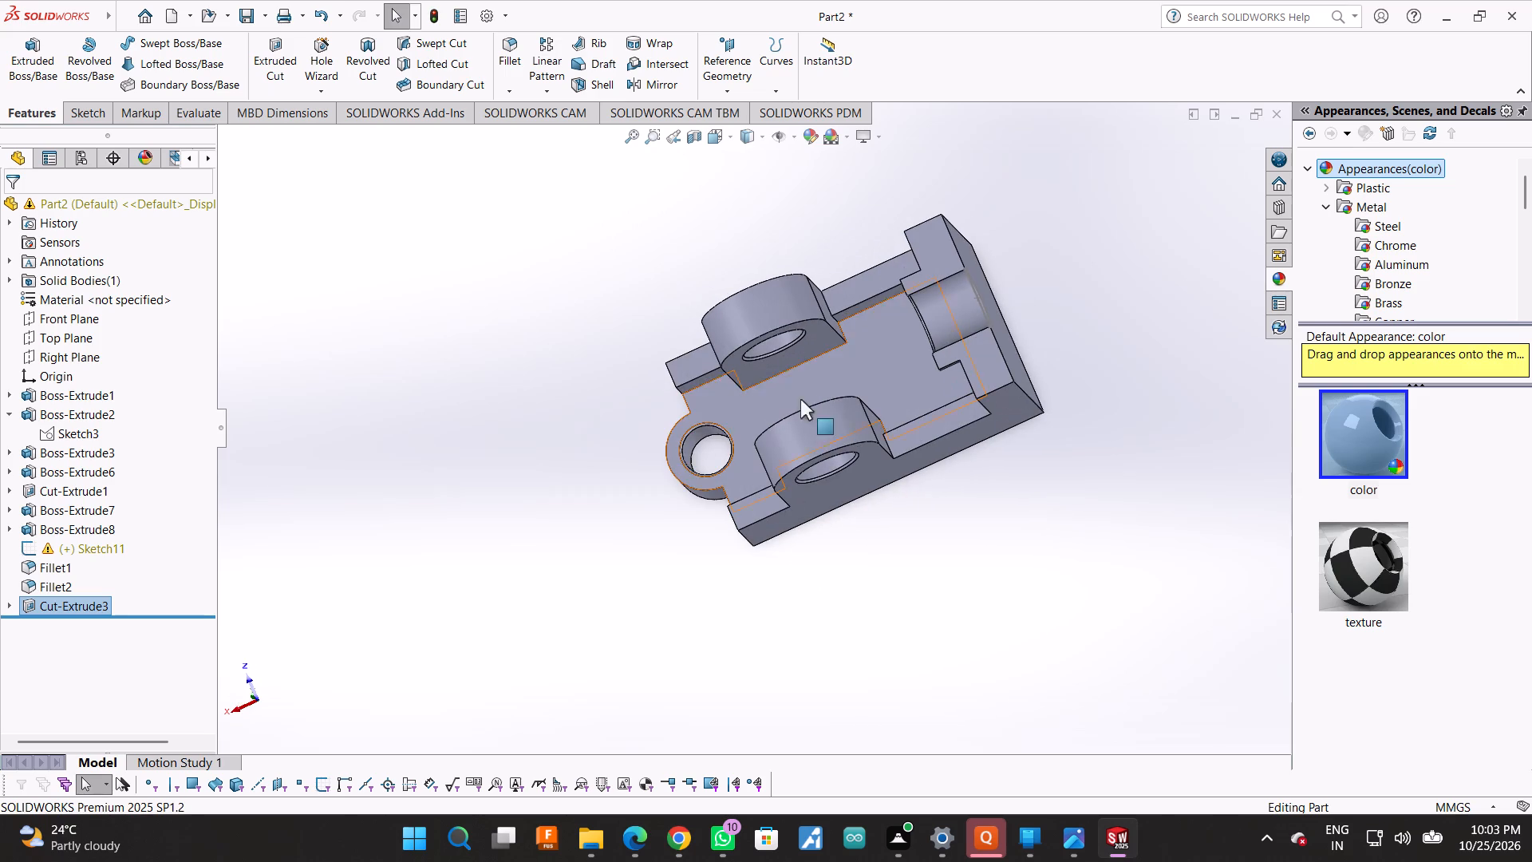
click(115, 551)
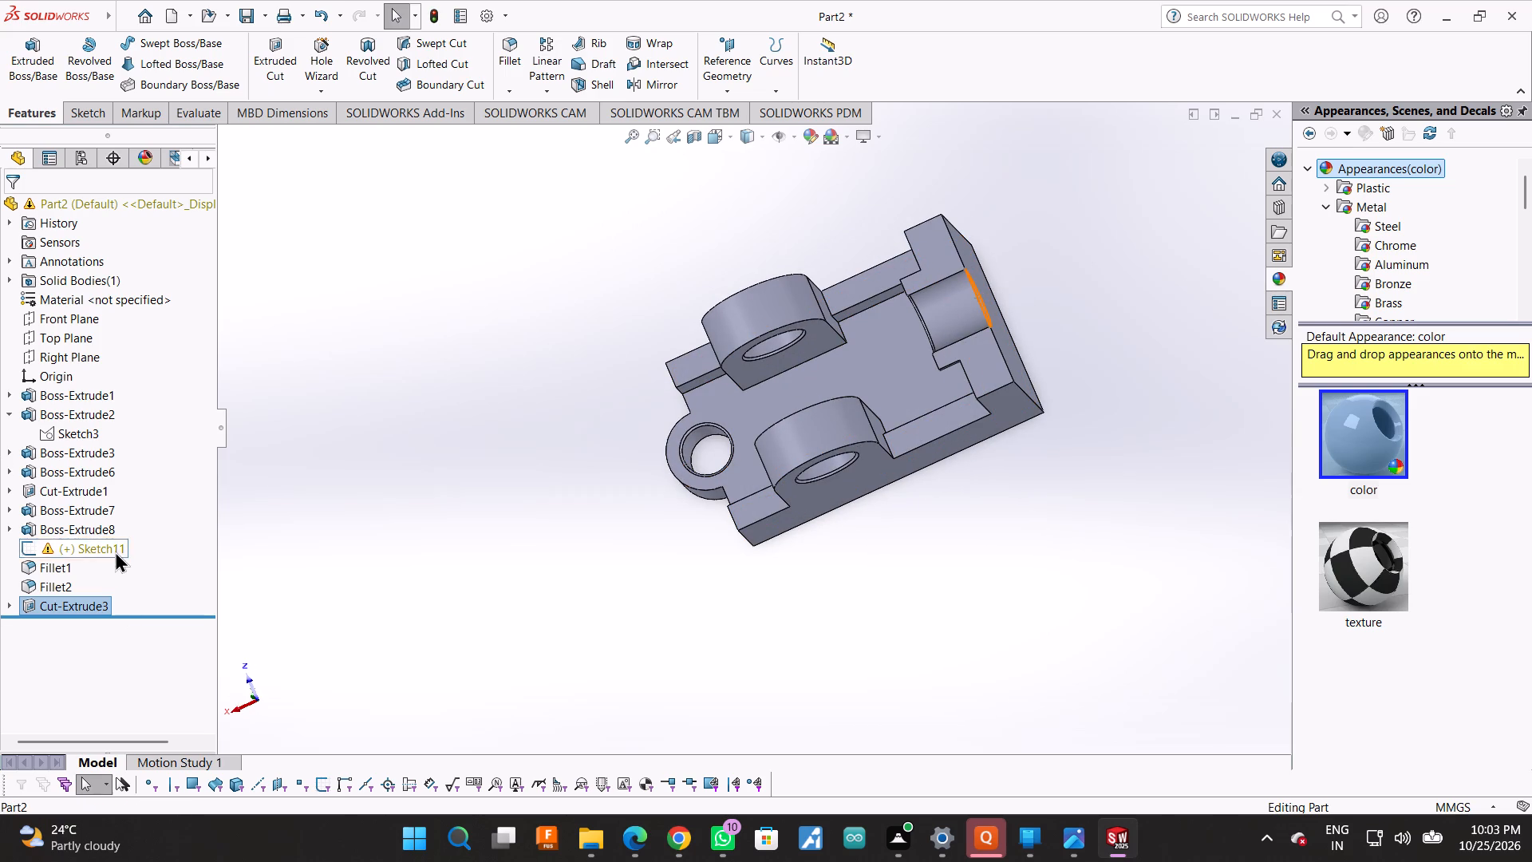
right_click(112, 551)
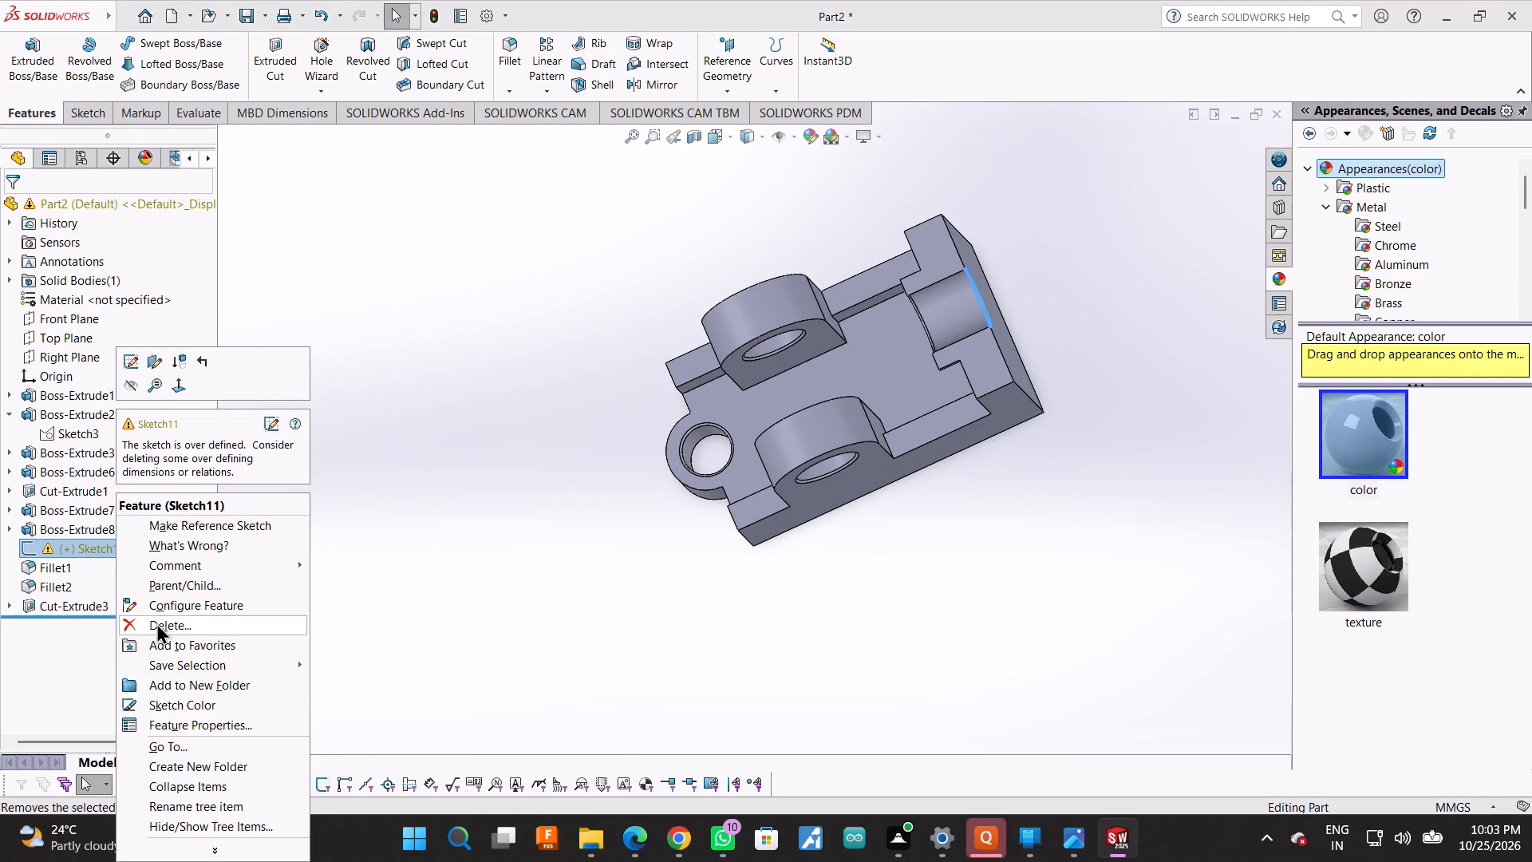
click(156, 623)
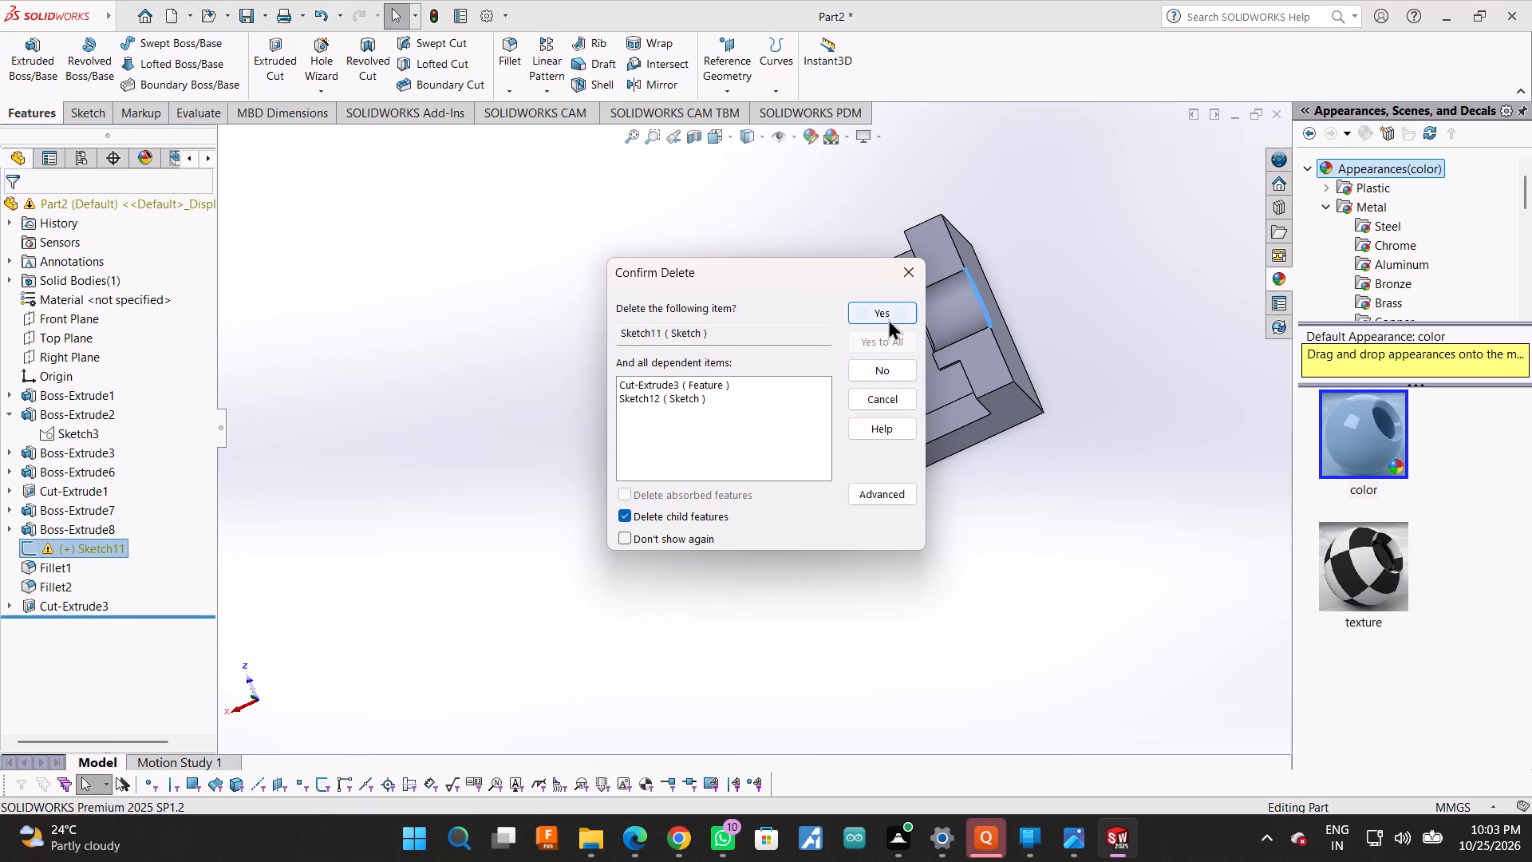
click(895, 302)
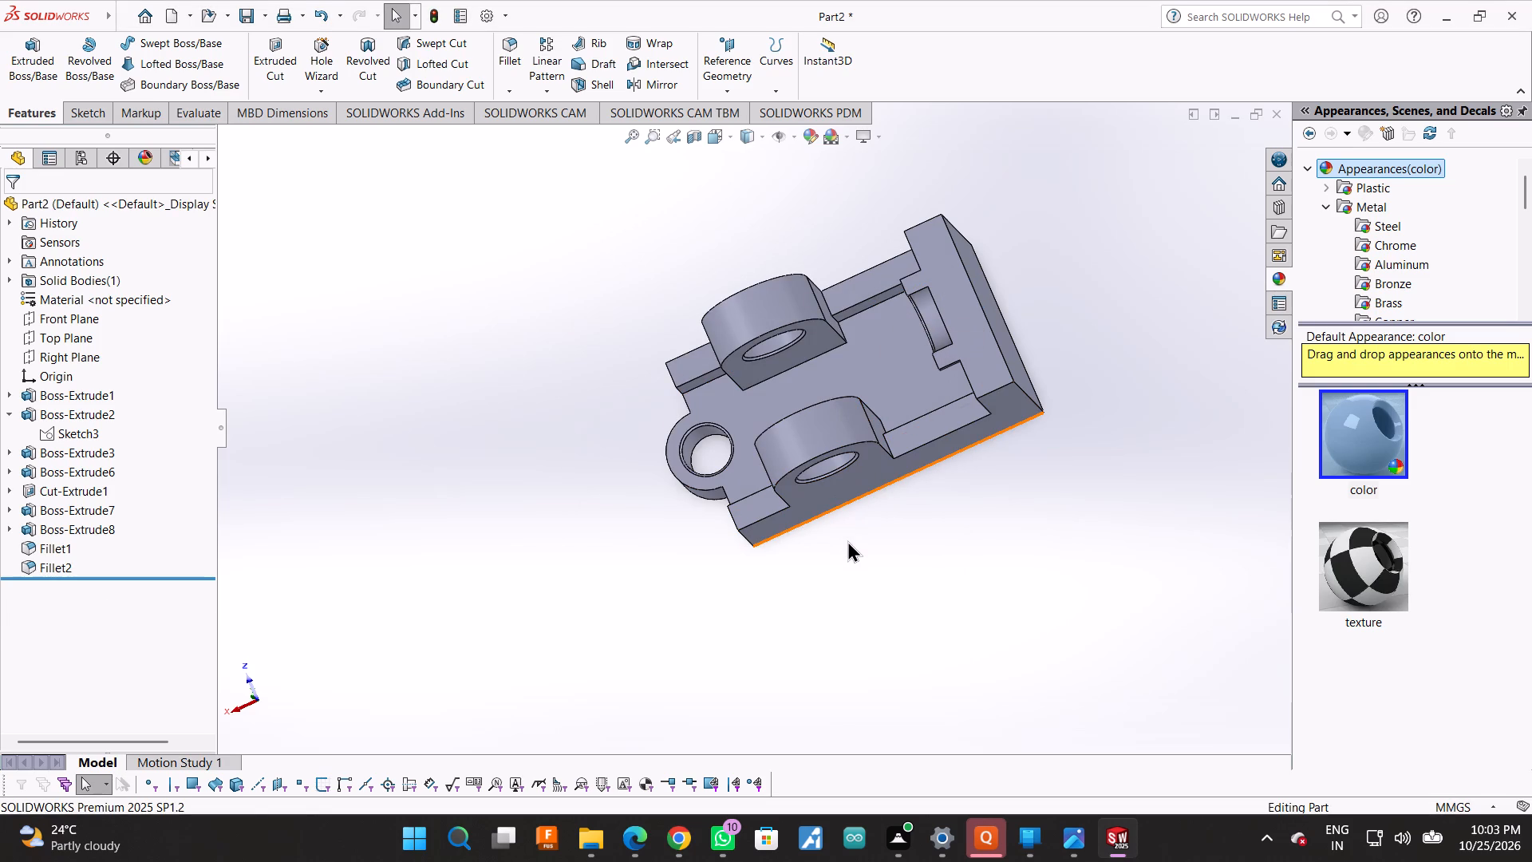
Start a sketch on the half-round face inside the ring notch and draw a 14 mm radius circle centred on its top edge.
middle_drag(848, 540, 934, 465)
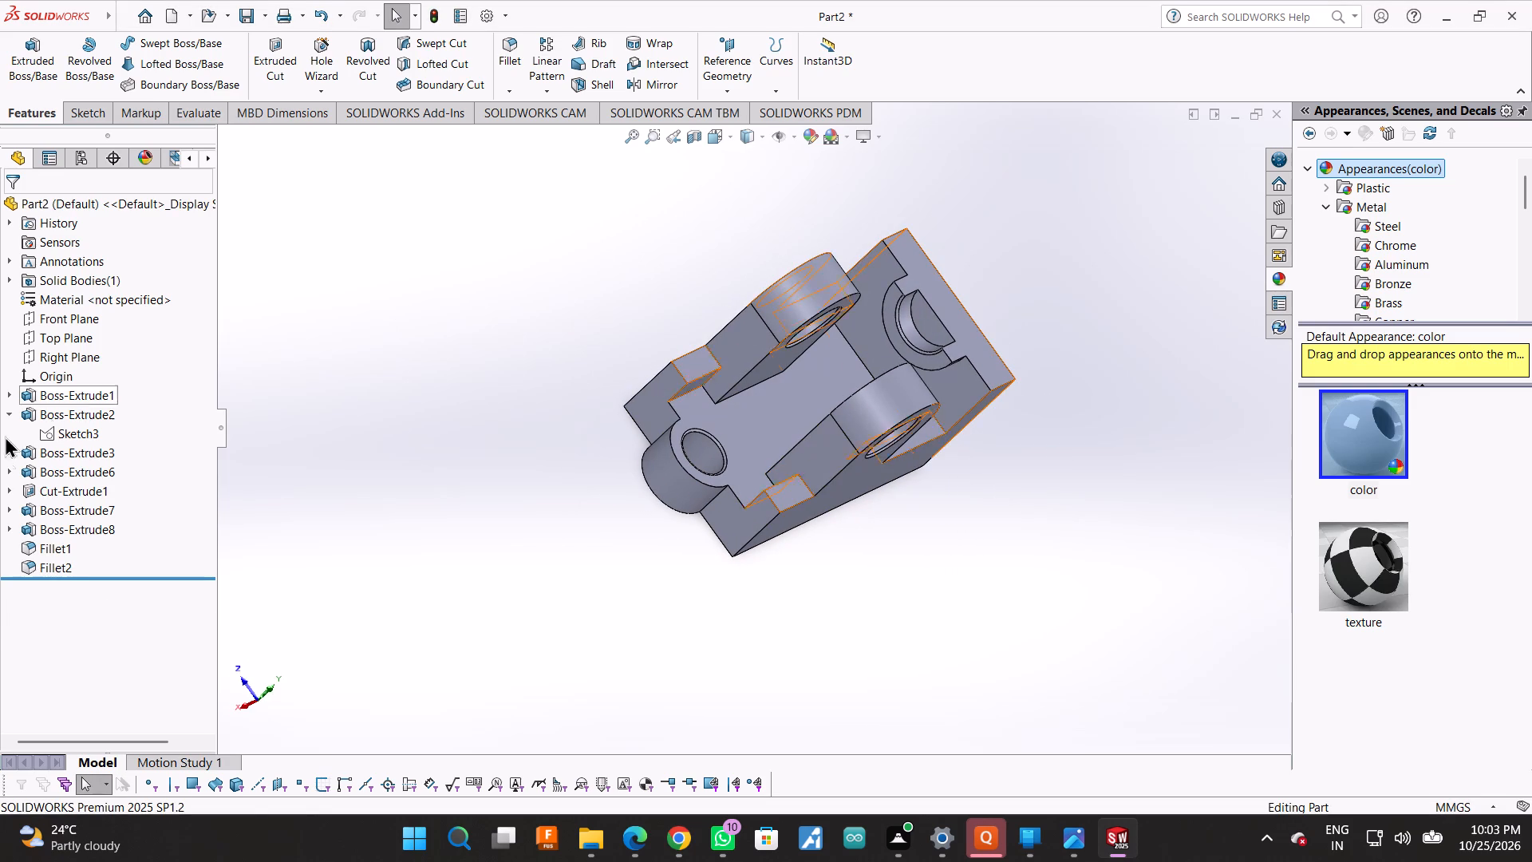
click(929, 328)
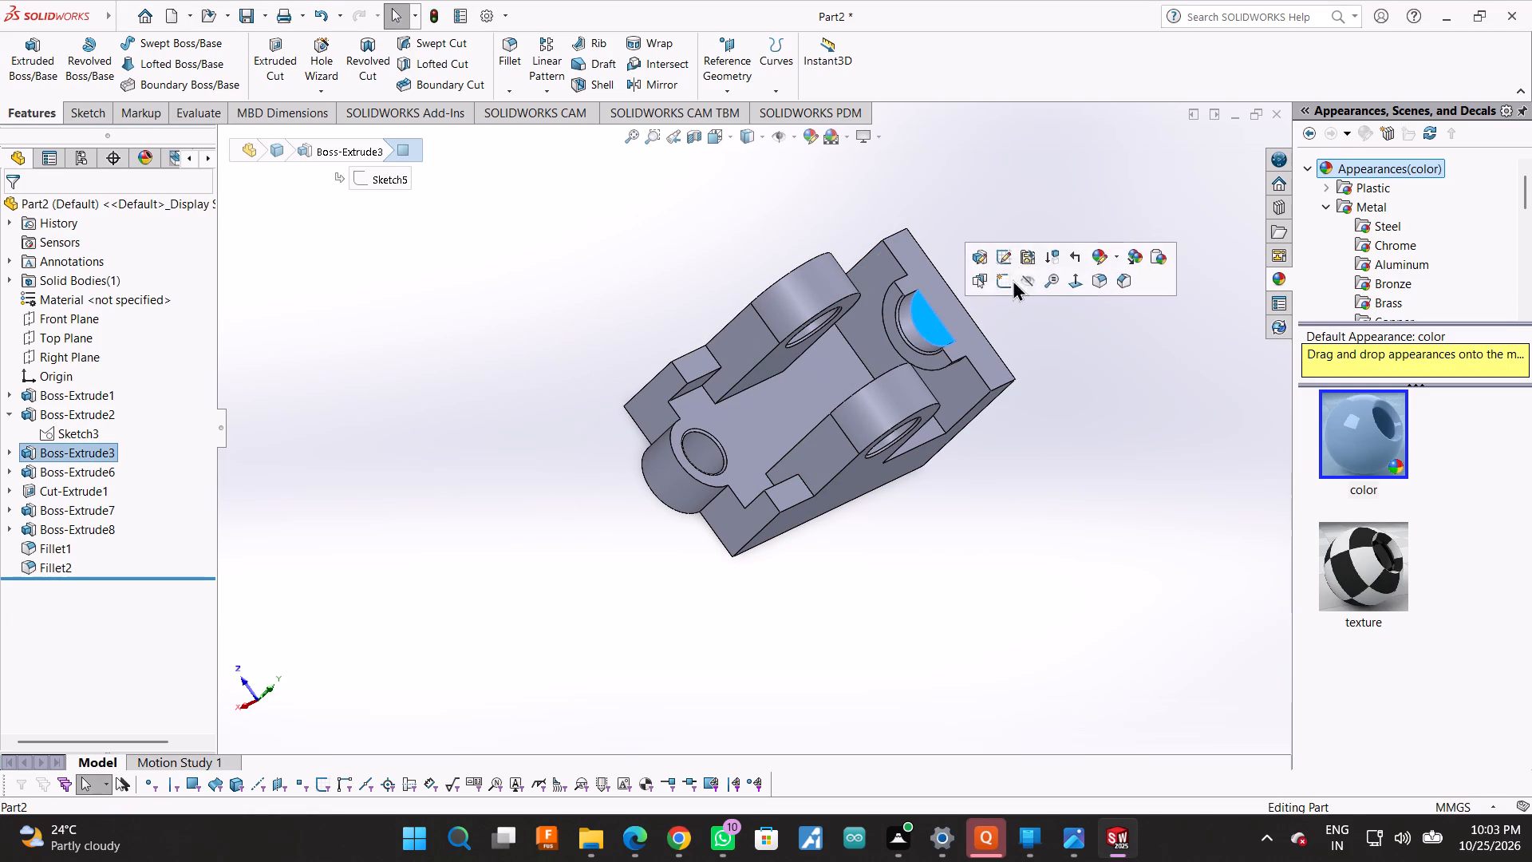
double_click(1005, 277)
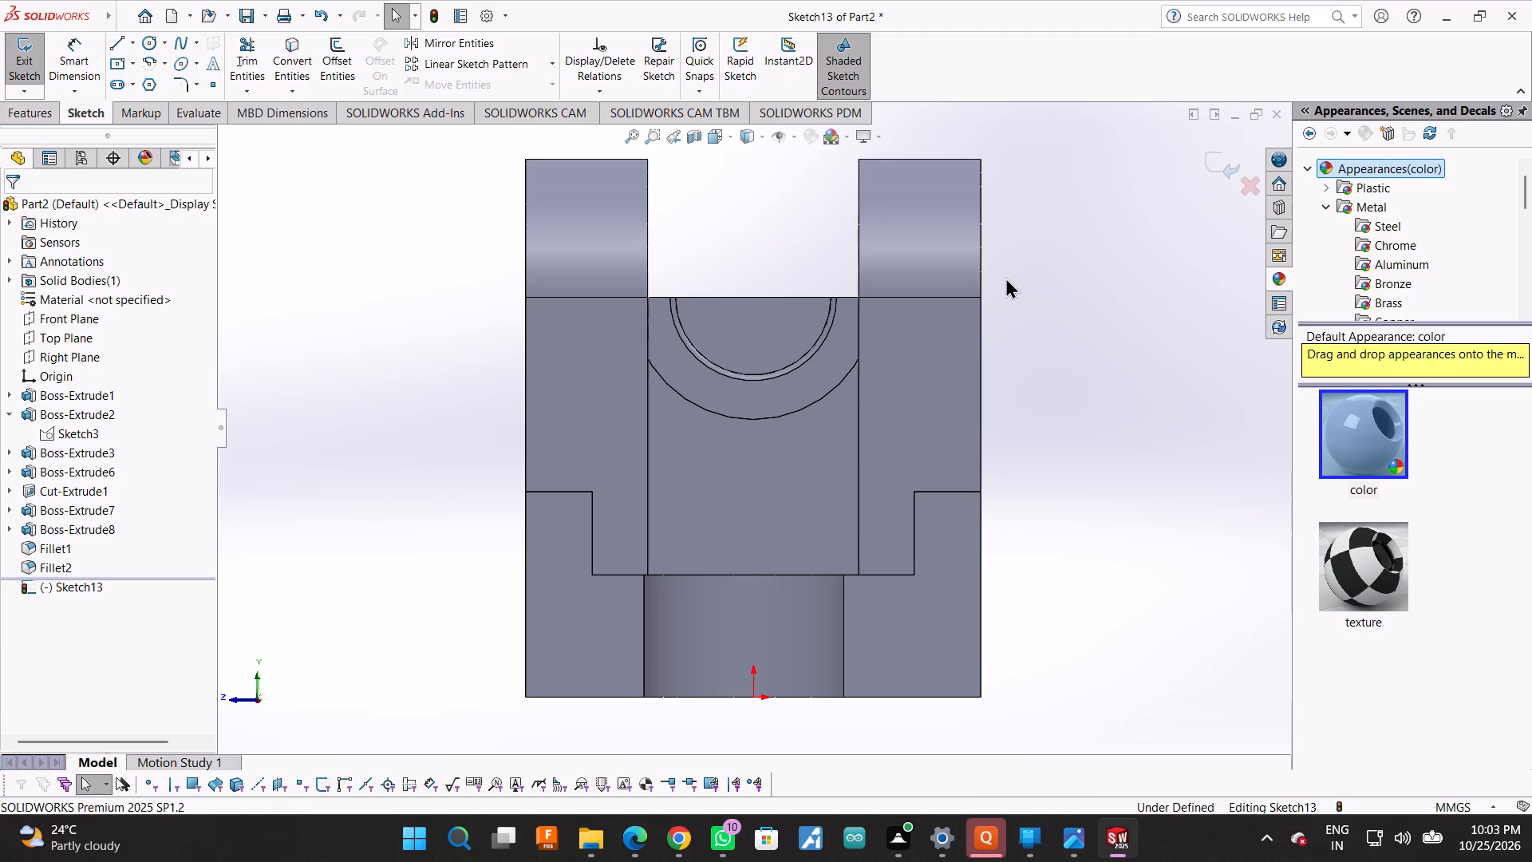
double_click(510, 202)
click(148, 45)
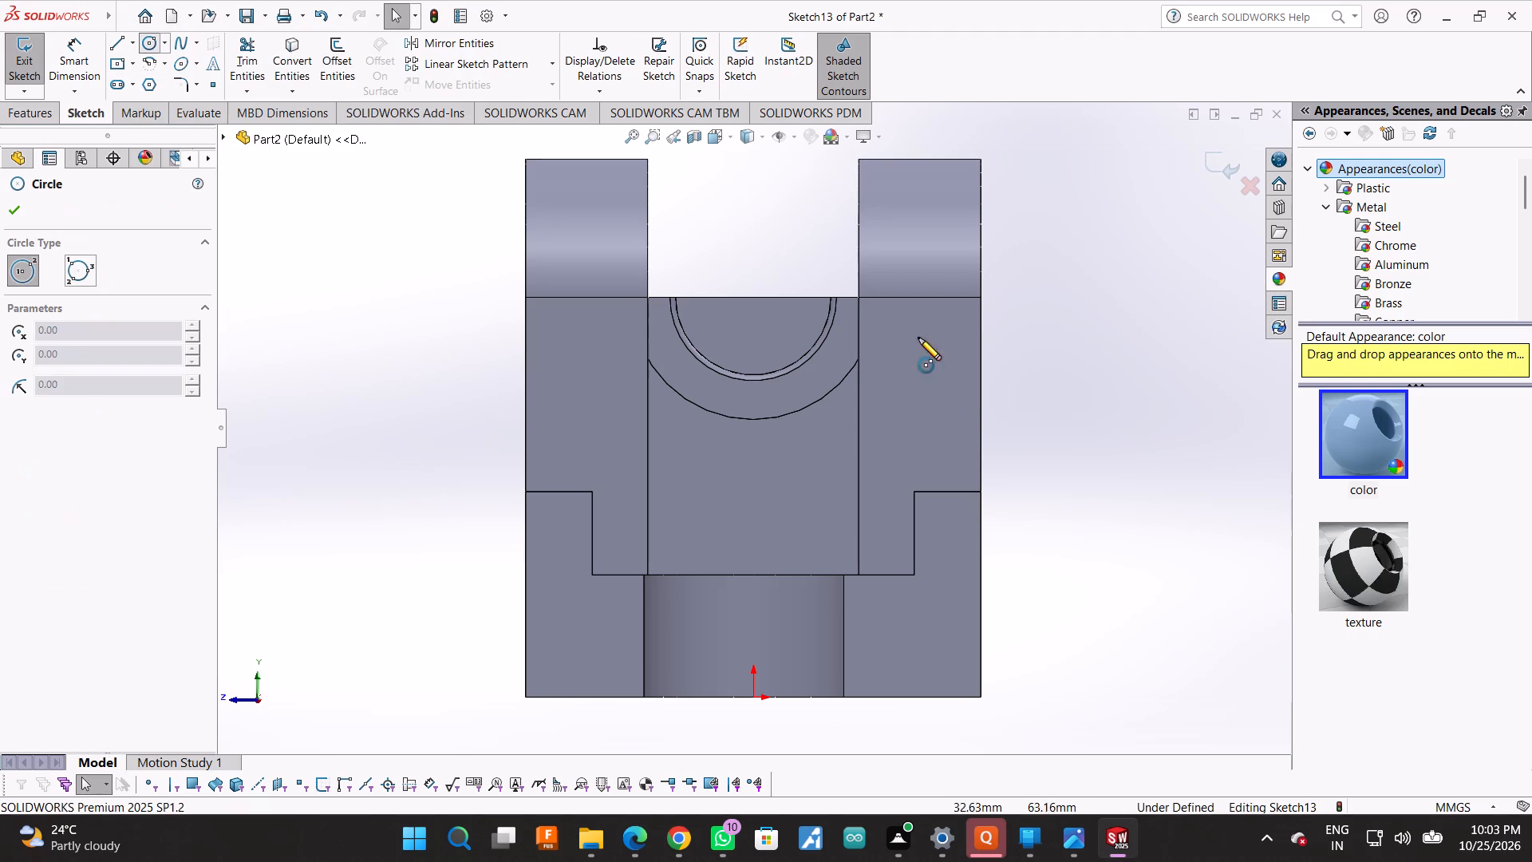
click(752, 300)
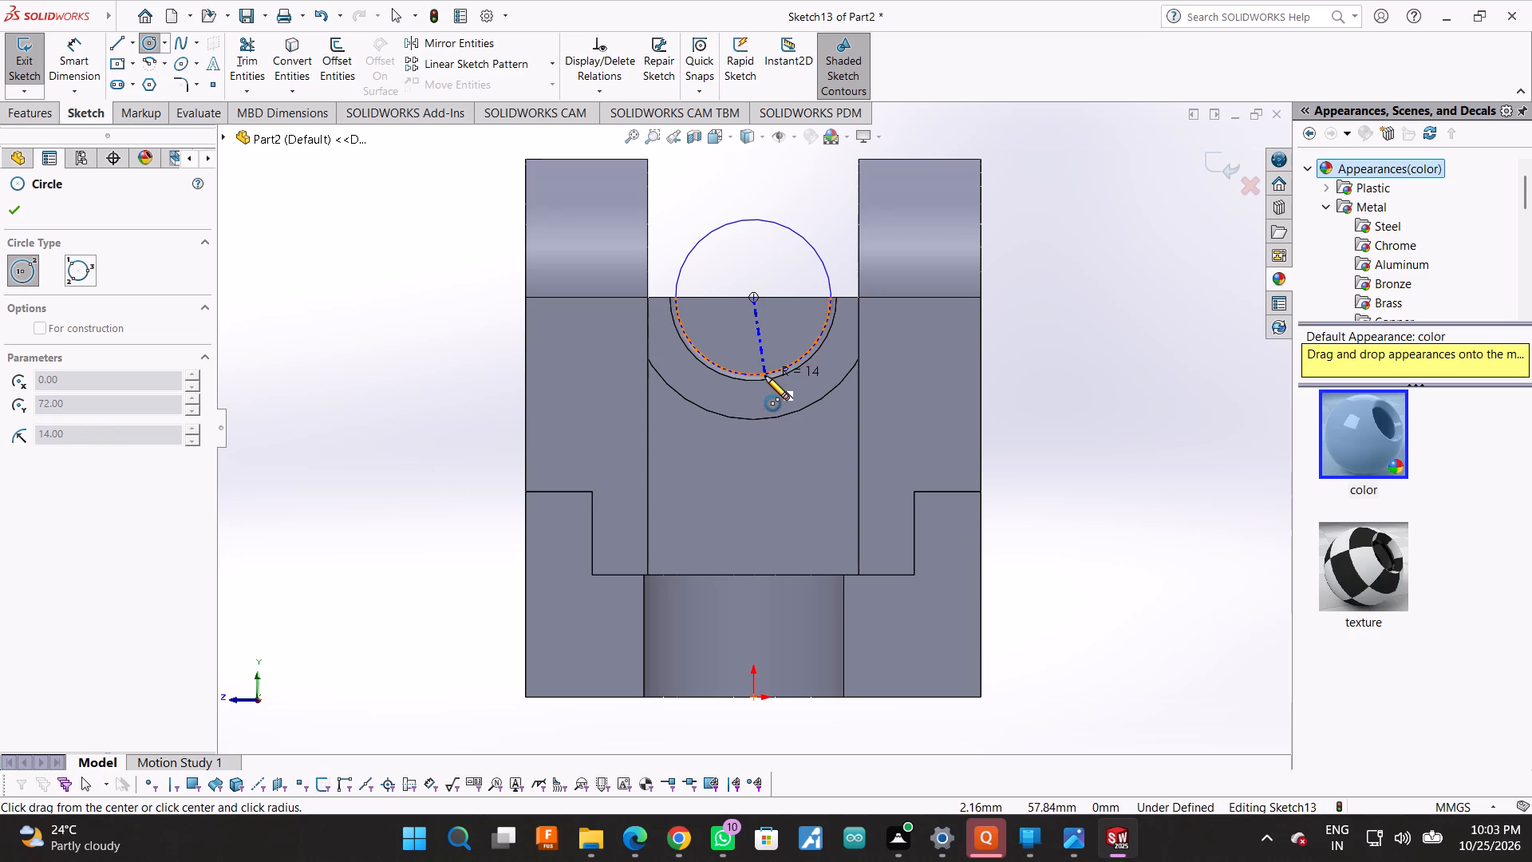
click(765, 376)
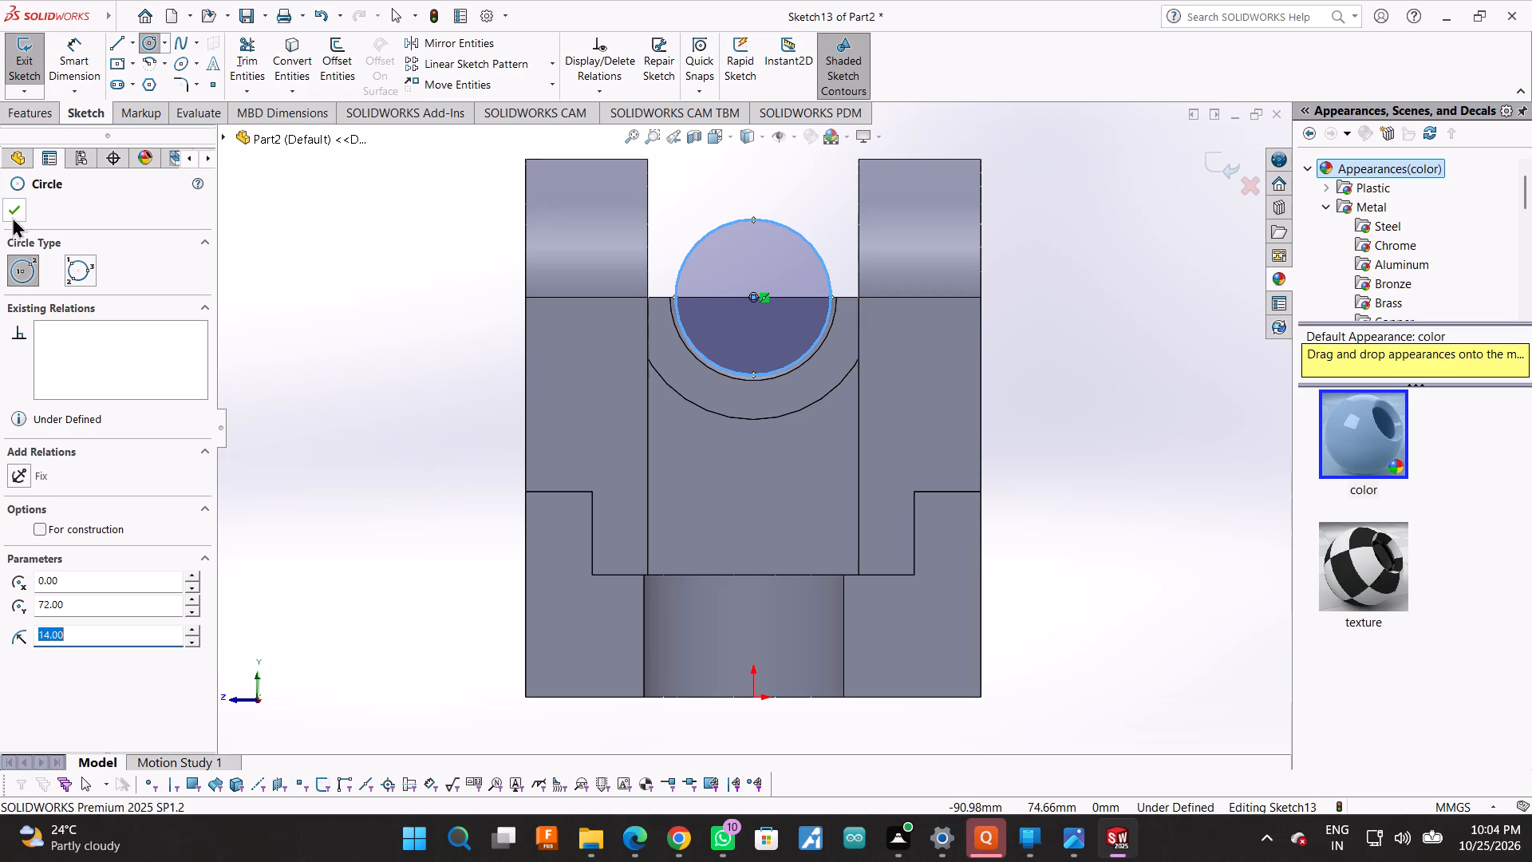
click(14, 212)
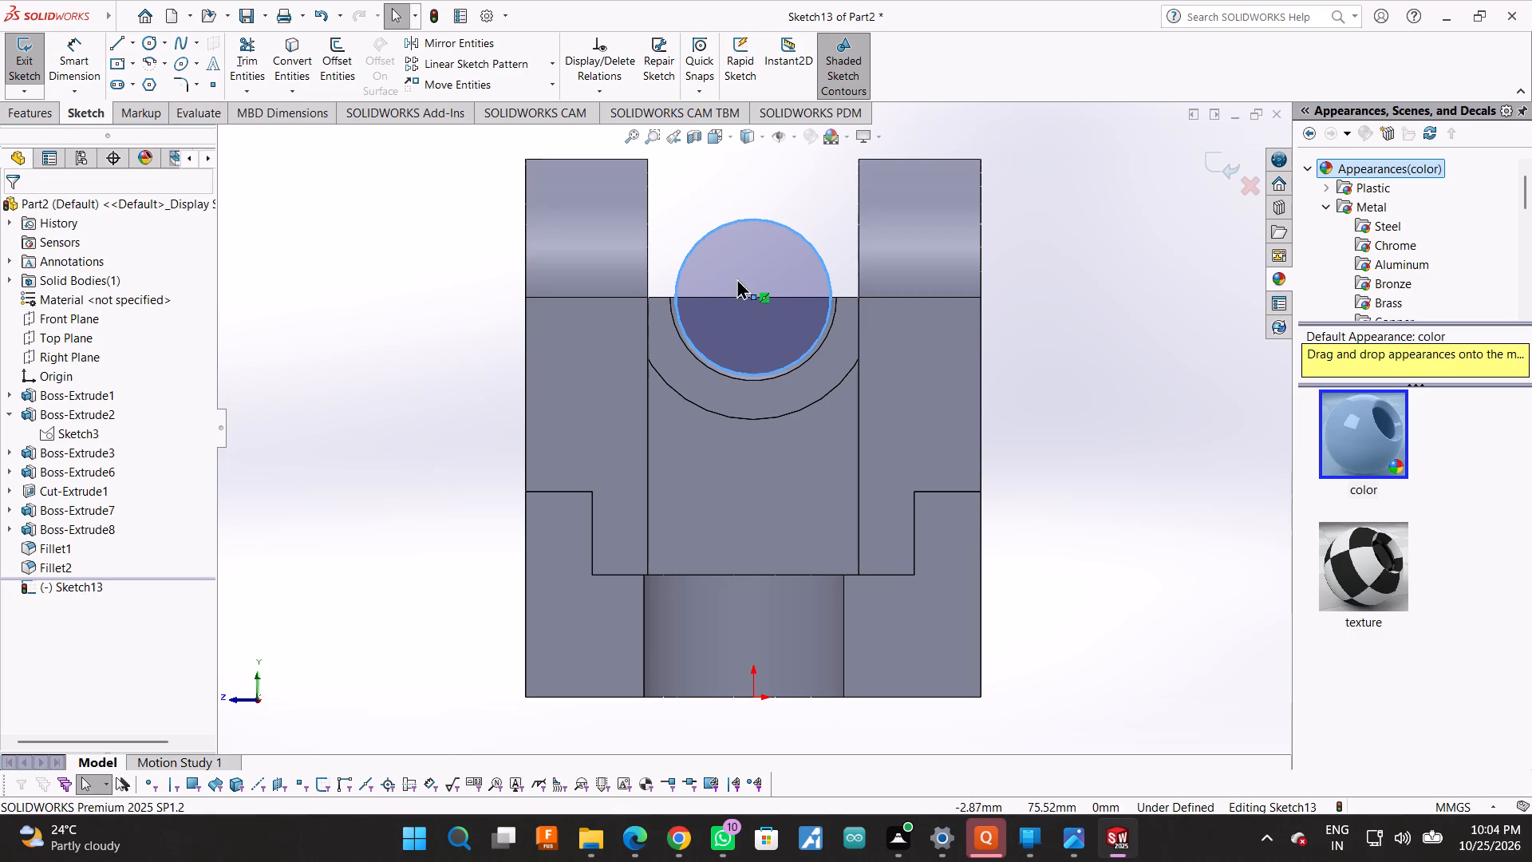
Draw a 28 mm horizontal line across the circle's diameter and trim away the upper half of the circle.
click(675, 297)
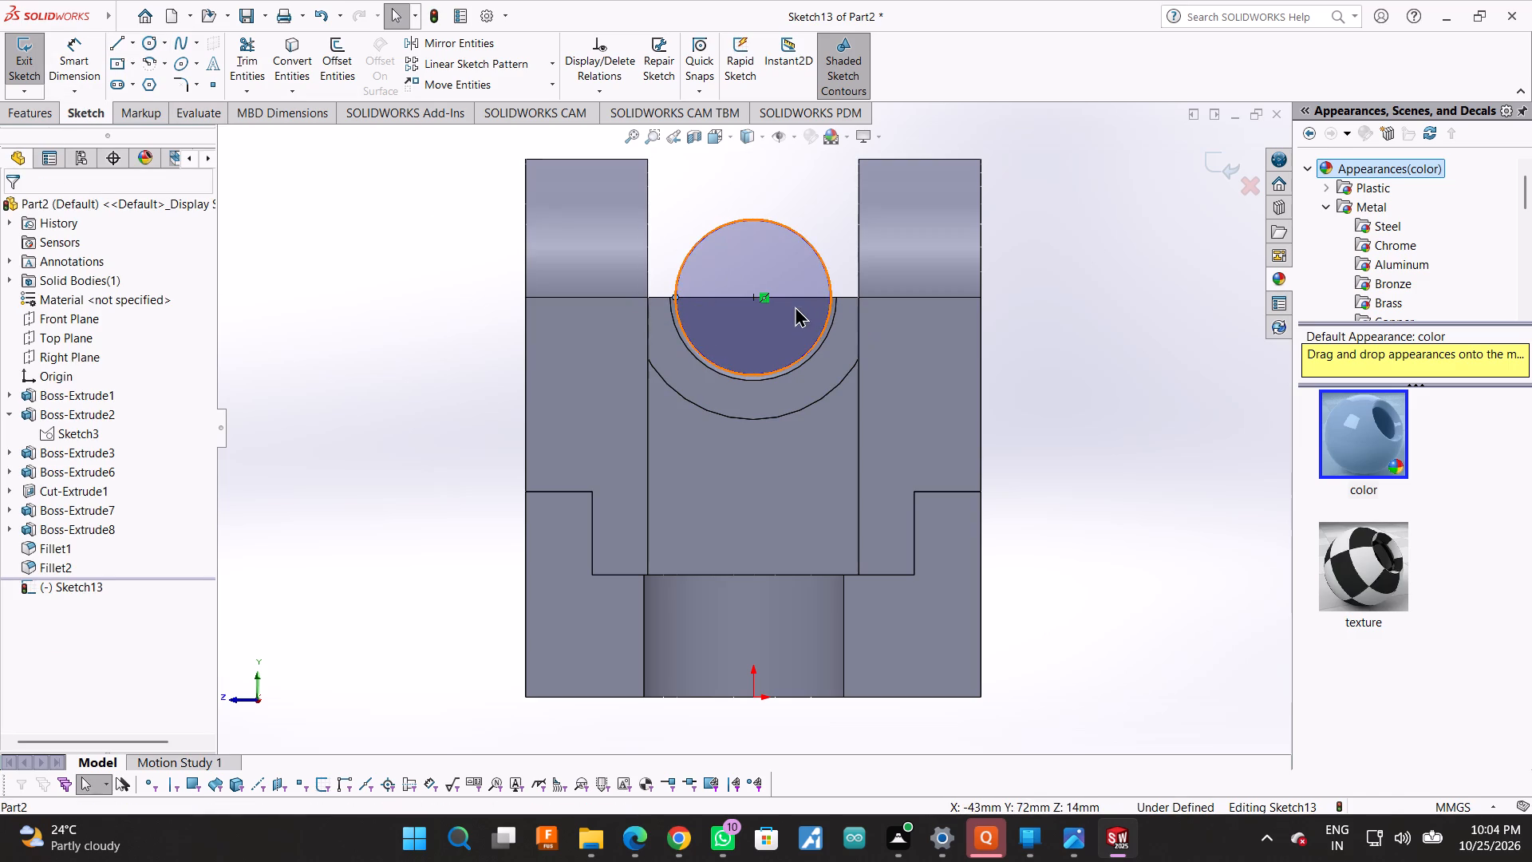
click(109, 41)
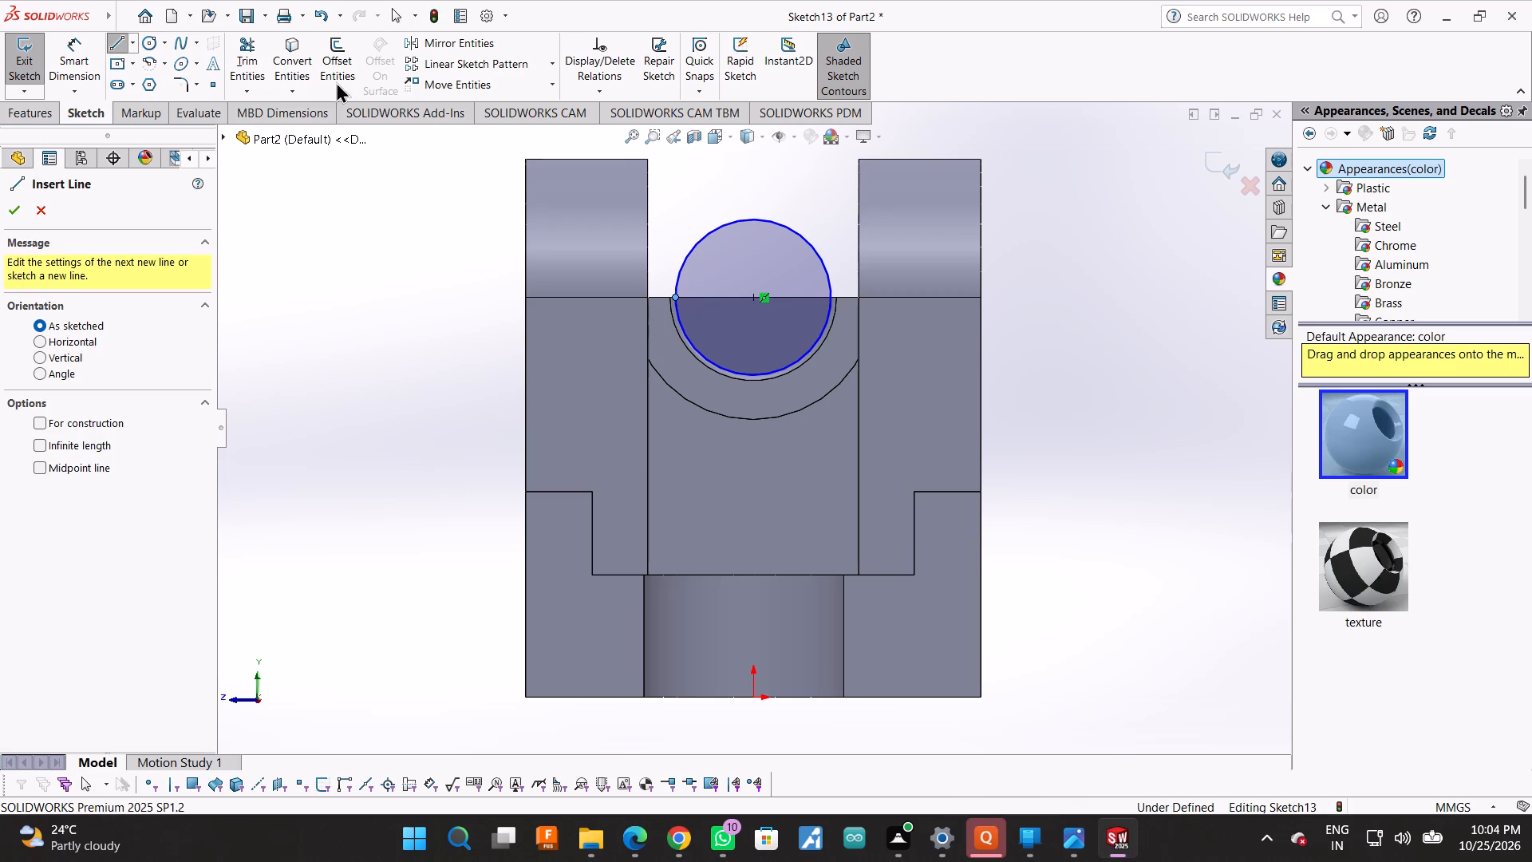
click(675, 297)
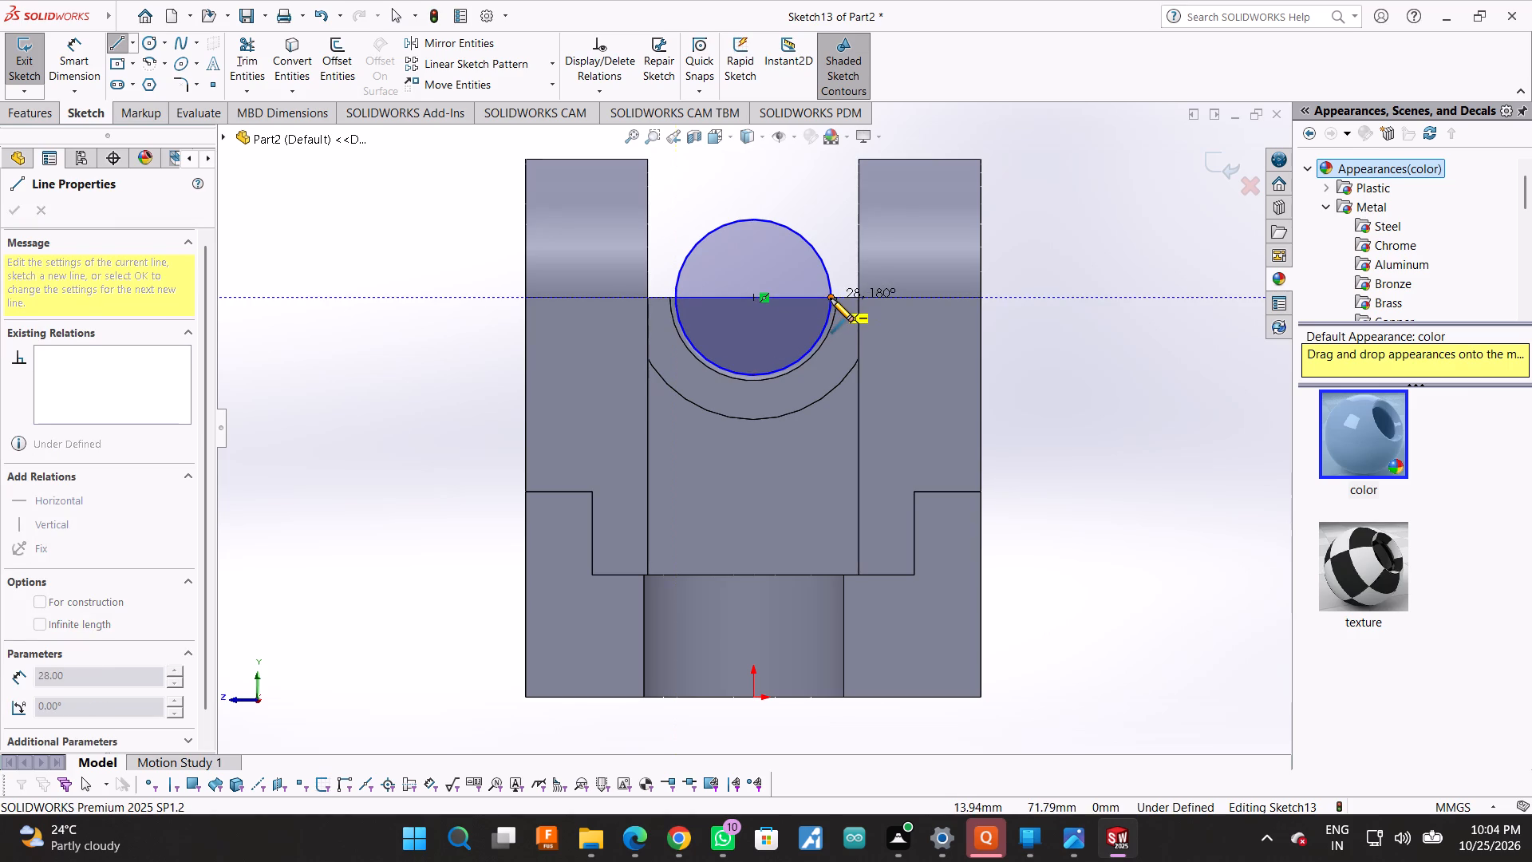
click(831, 299)
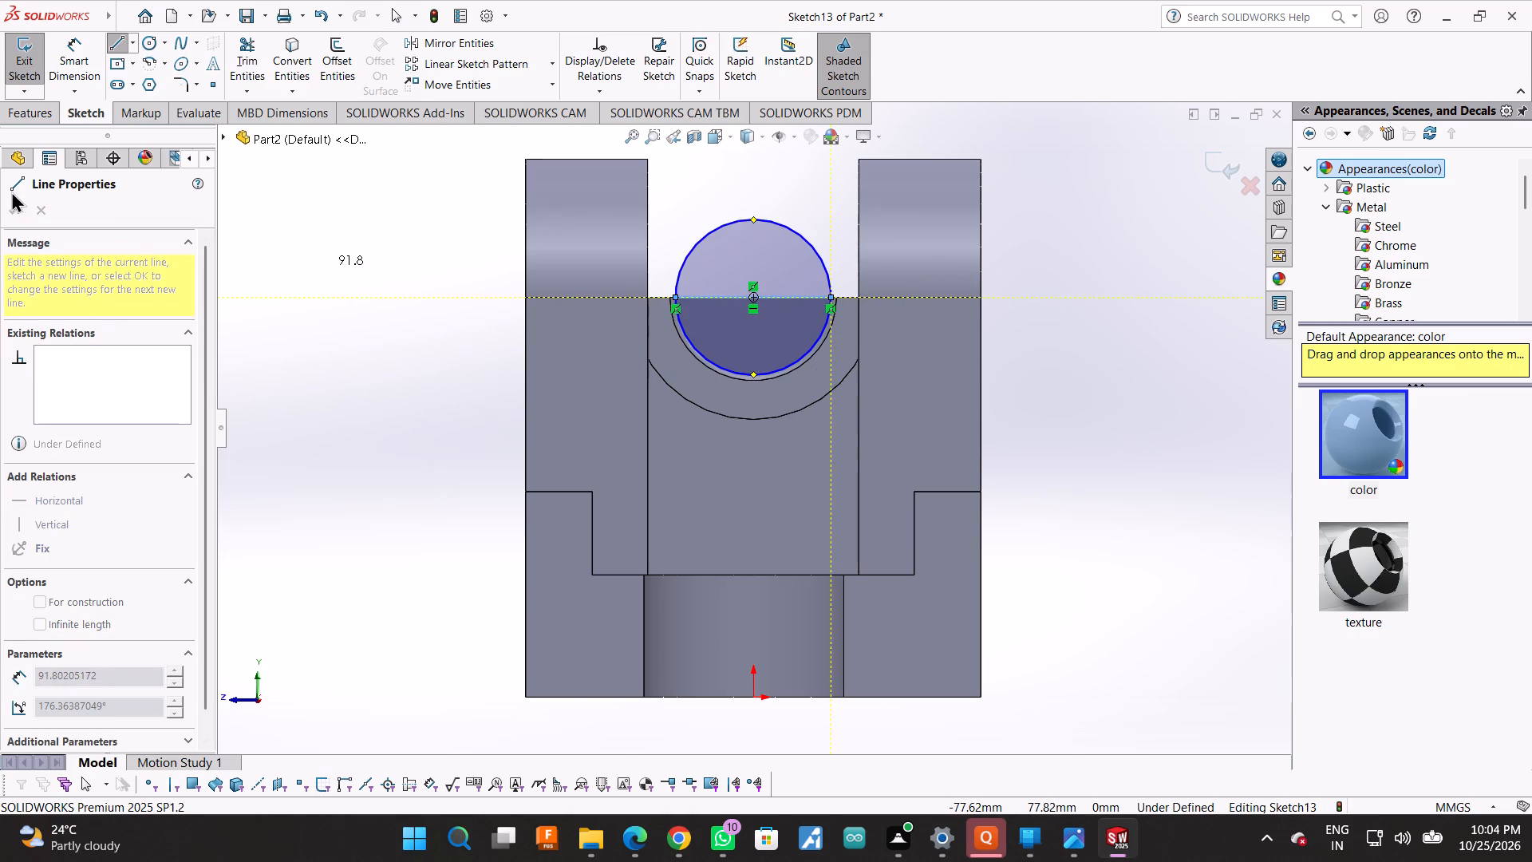
click(245, 42)
drag(663, 248, 740, 268)
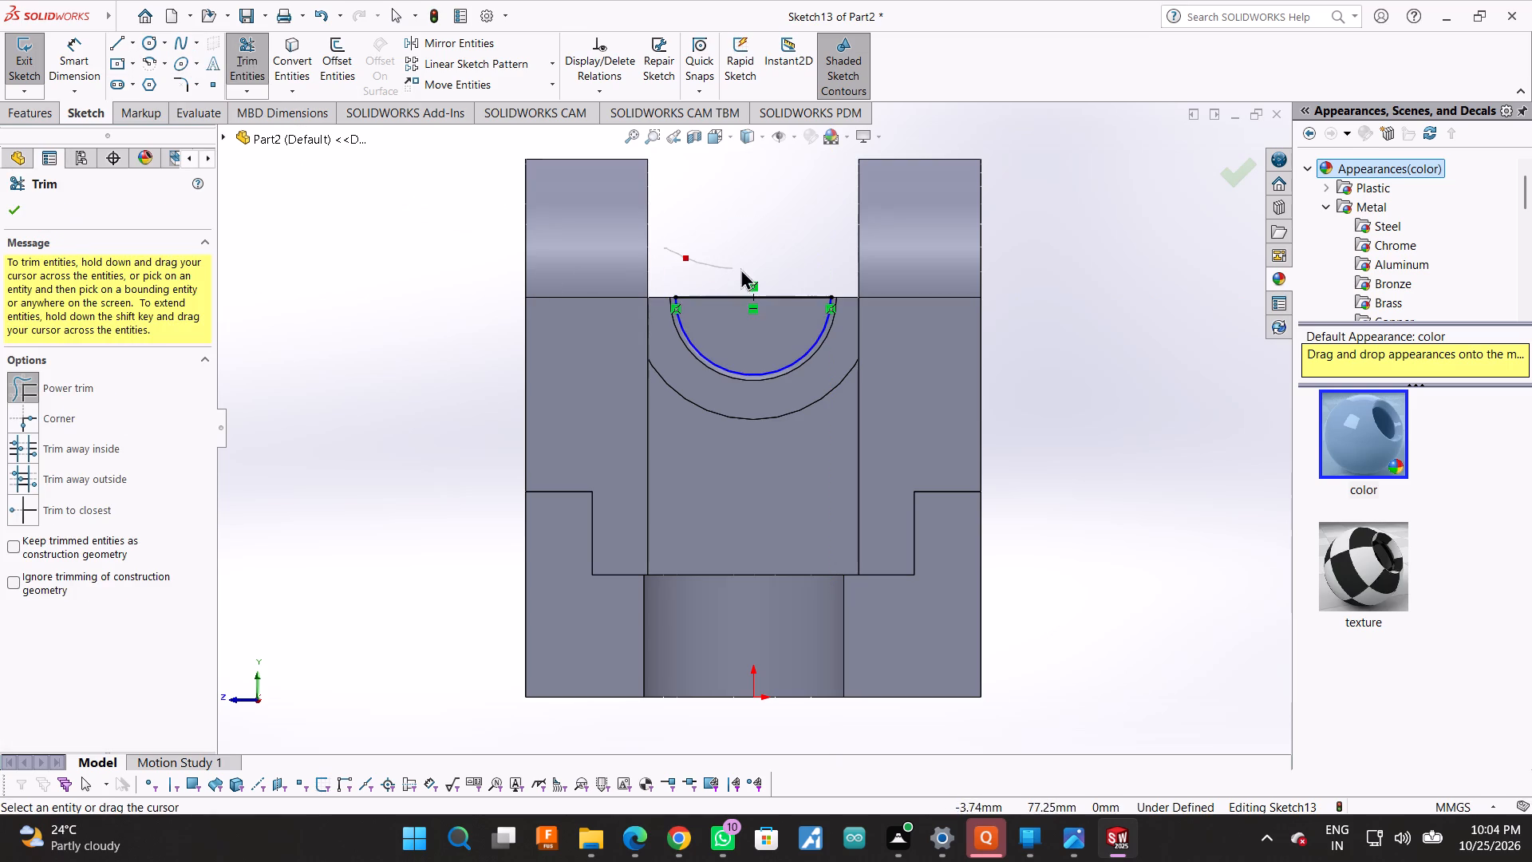
drag(740, 268, 767, 268)
middle_drag(1072, 275, 1052, 336)
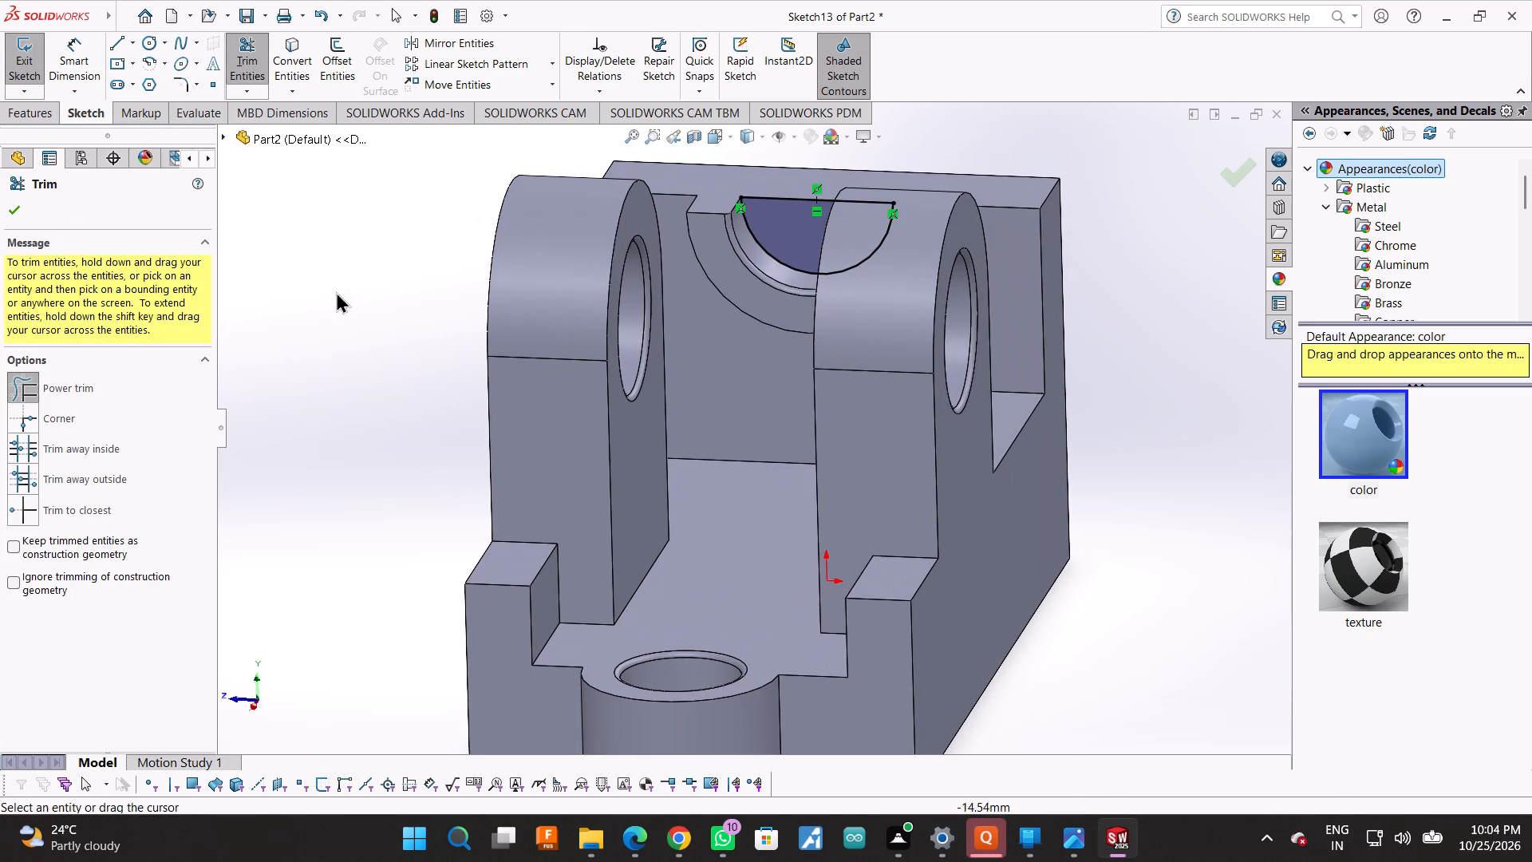
click(18, 220)
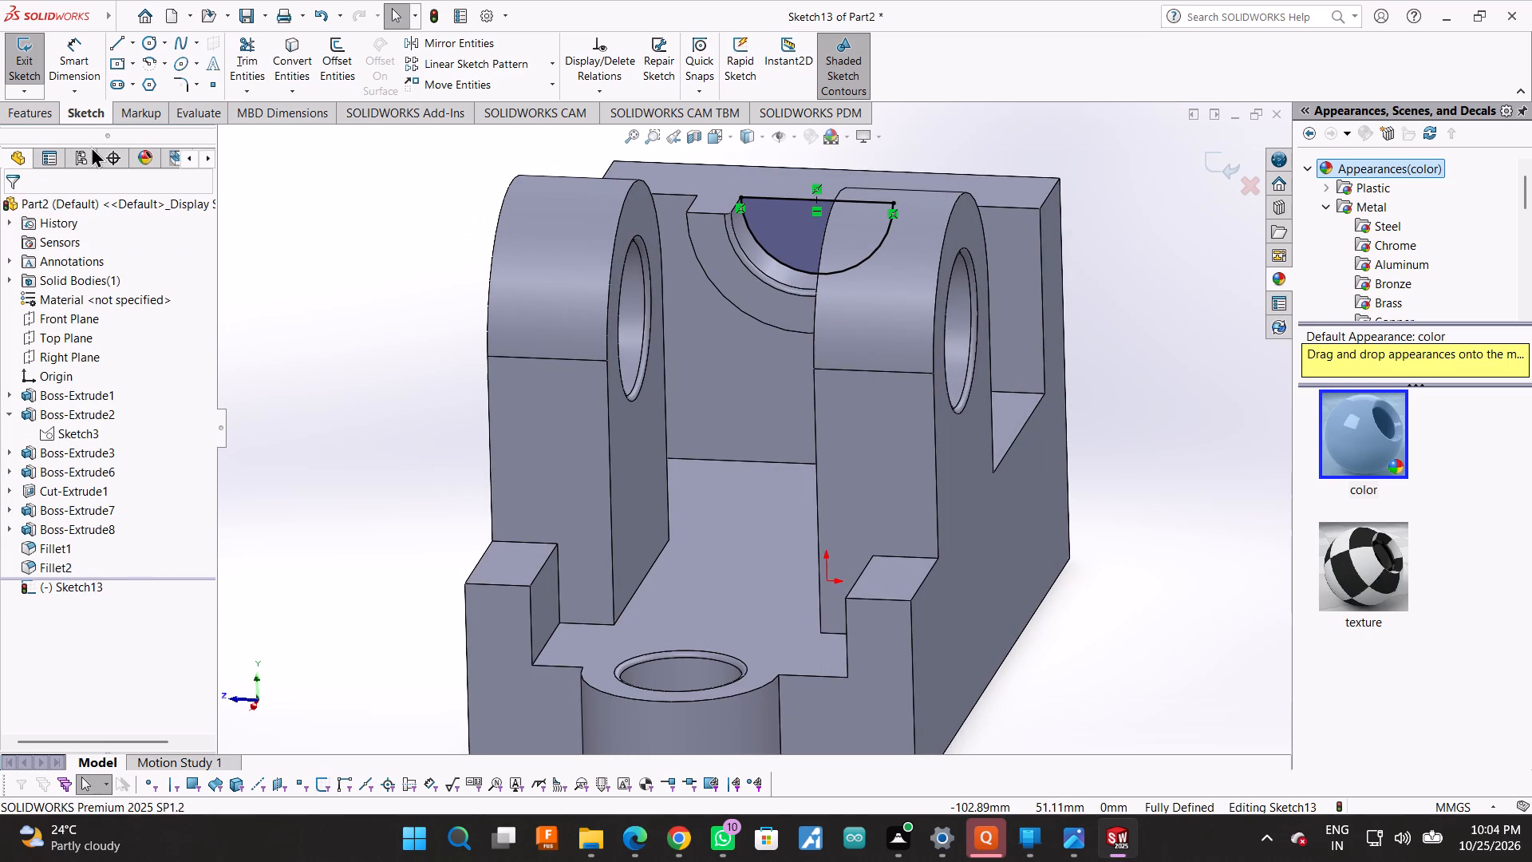
Cut-extrude the half-circle 22 mm blind through the end wall.
click(40, 104)
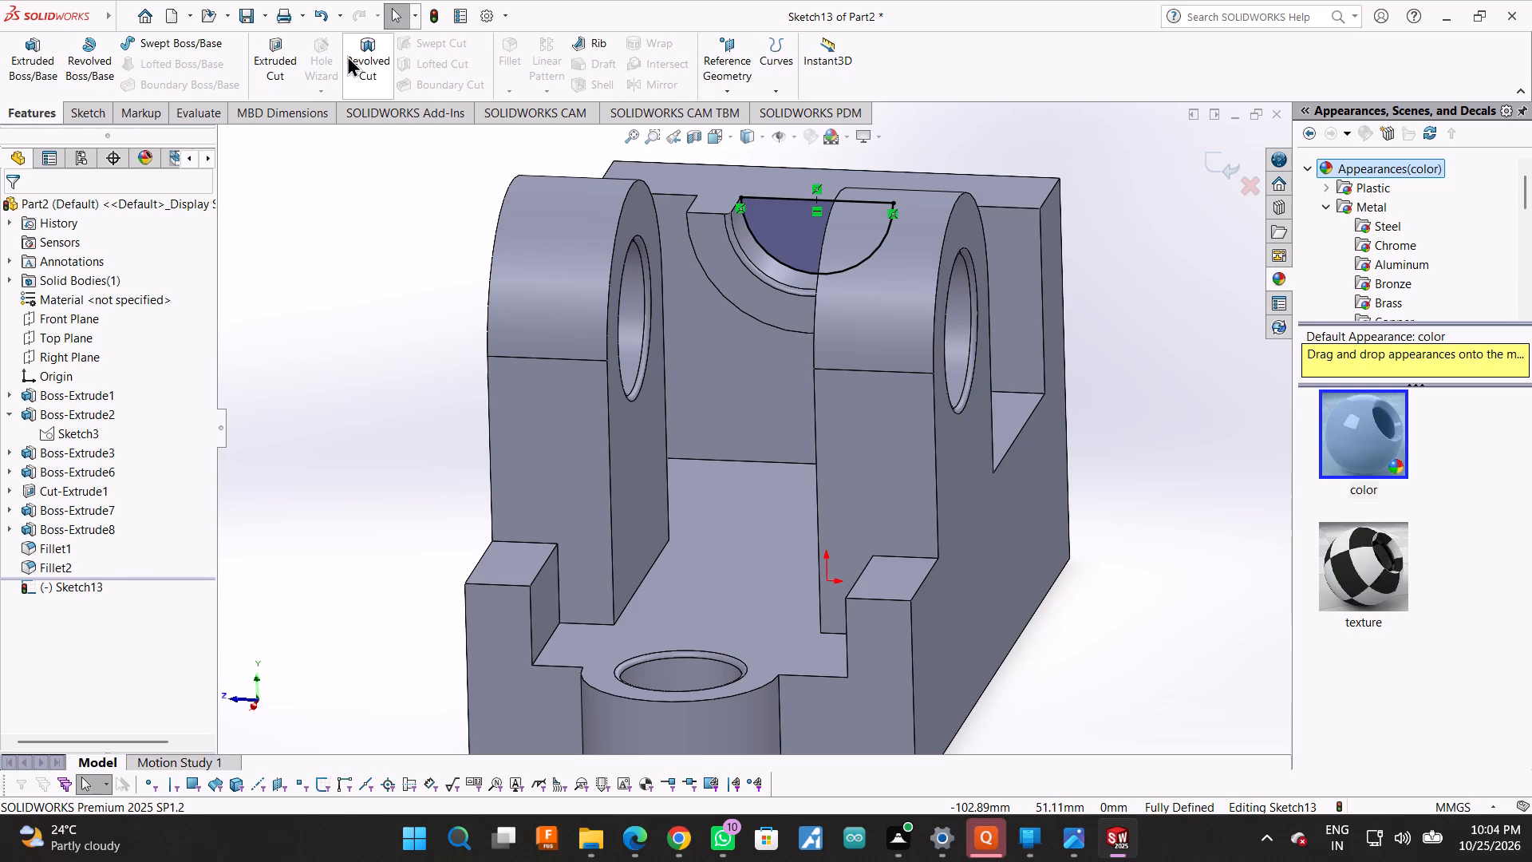
click(281, 47)
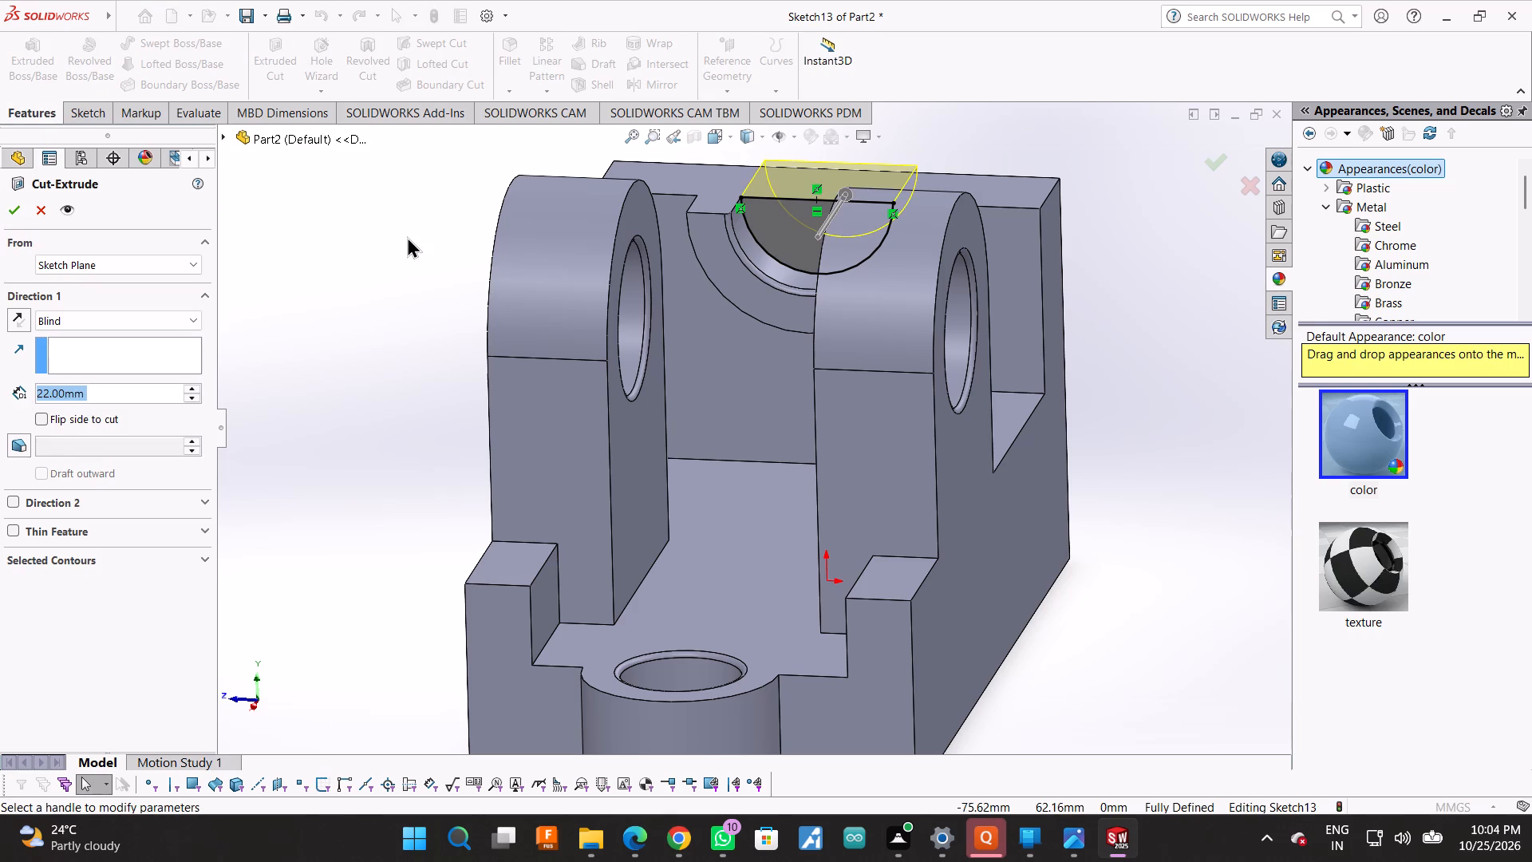
click(7, 219)
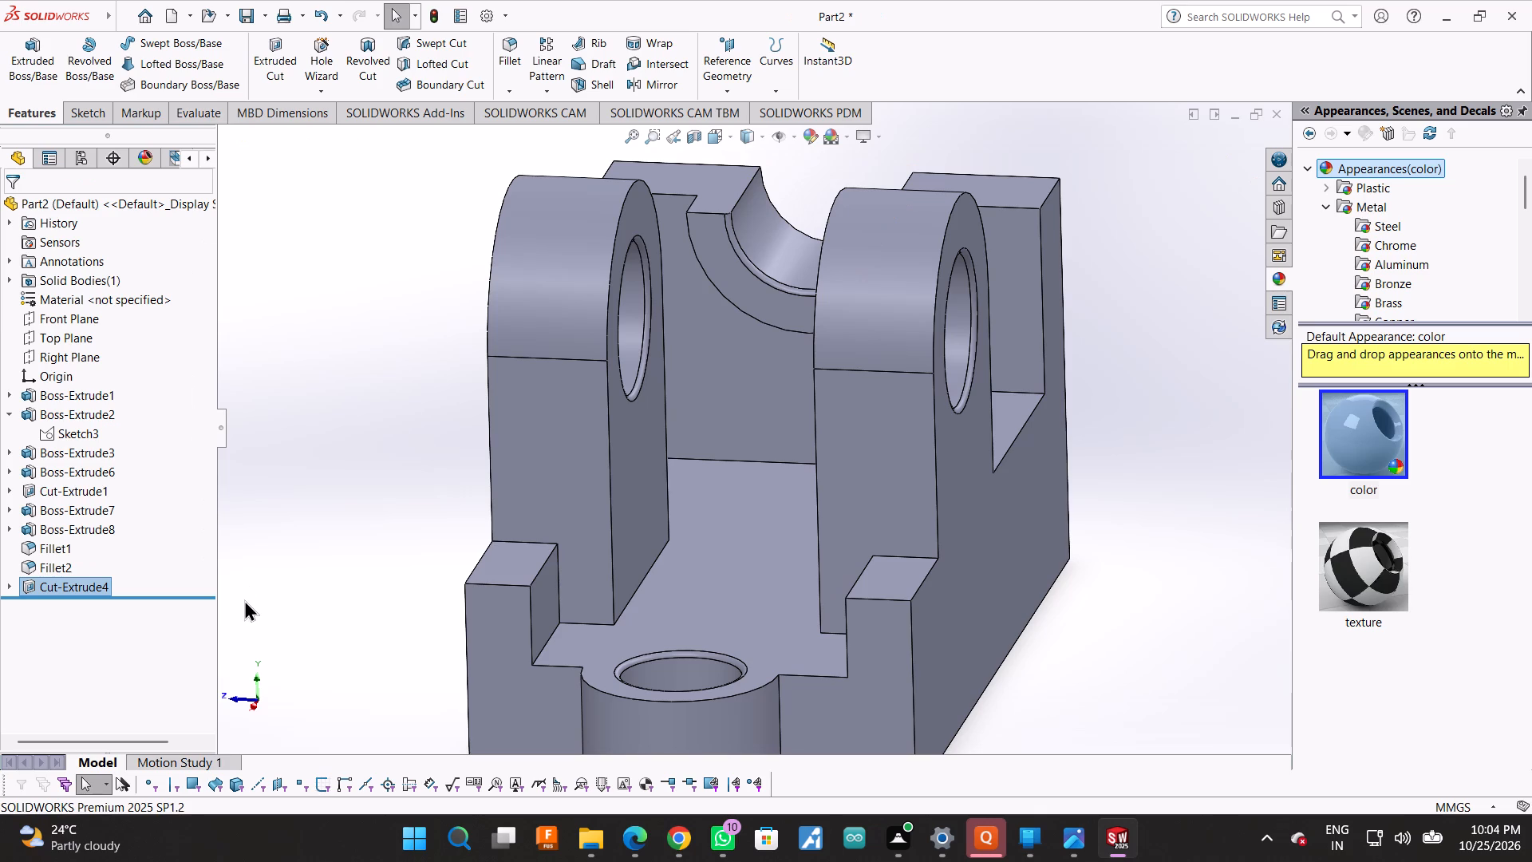
Examine the recreated notch cut and the whole part from several sides.
scroll(480, 415, up, 2)
middle_drag(1084, 282, 988, 430)
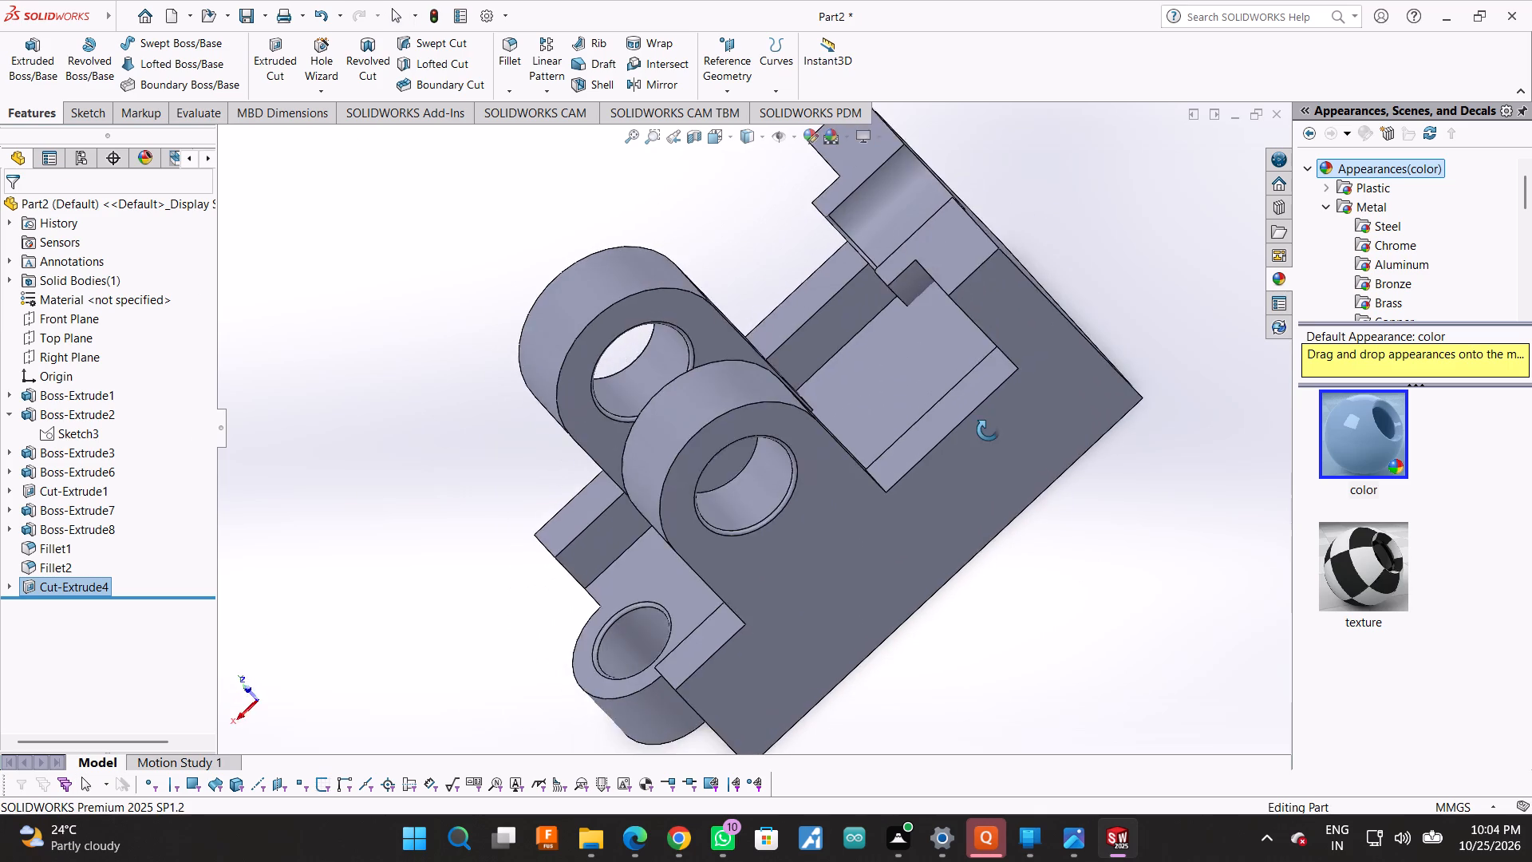
middle_drag(988, 430, 935, 559)
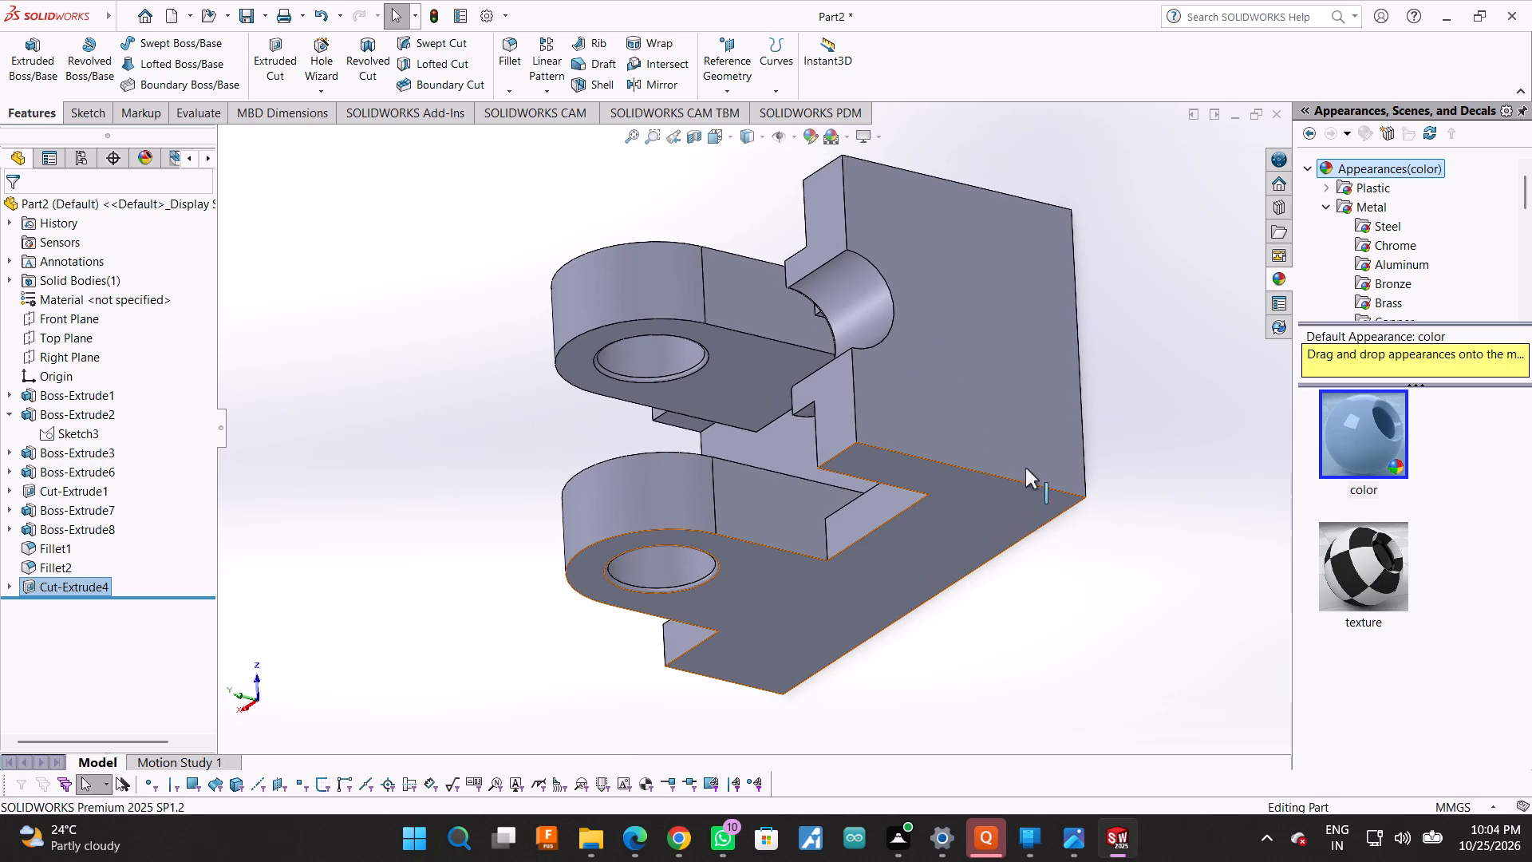
middle_drag(1169, 310, 683, 541)
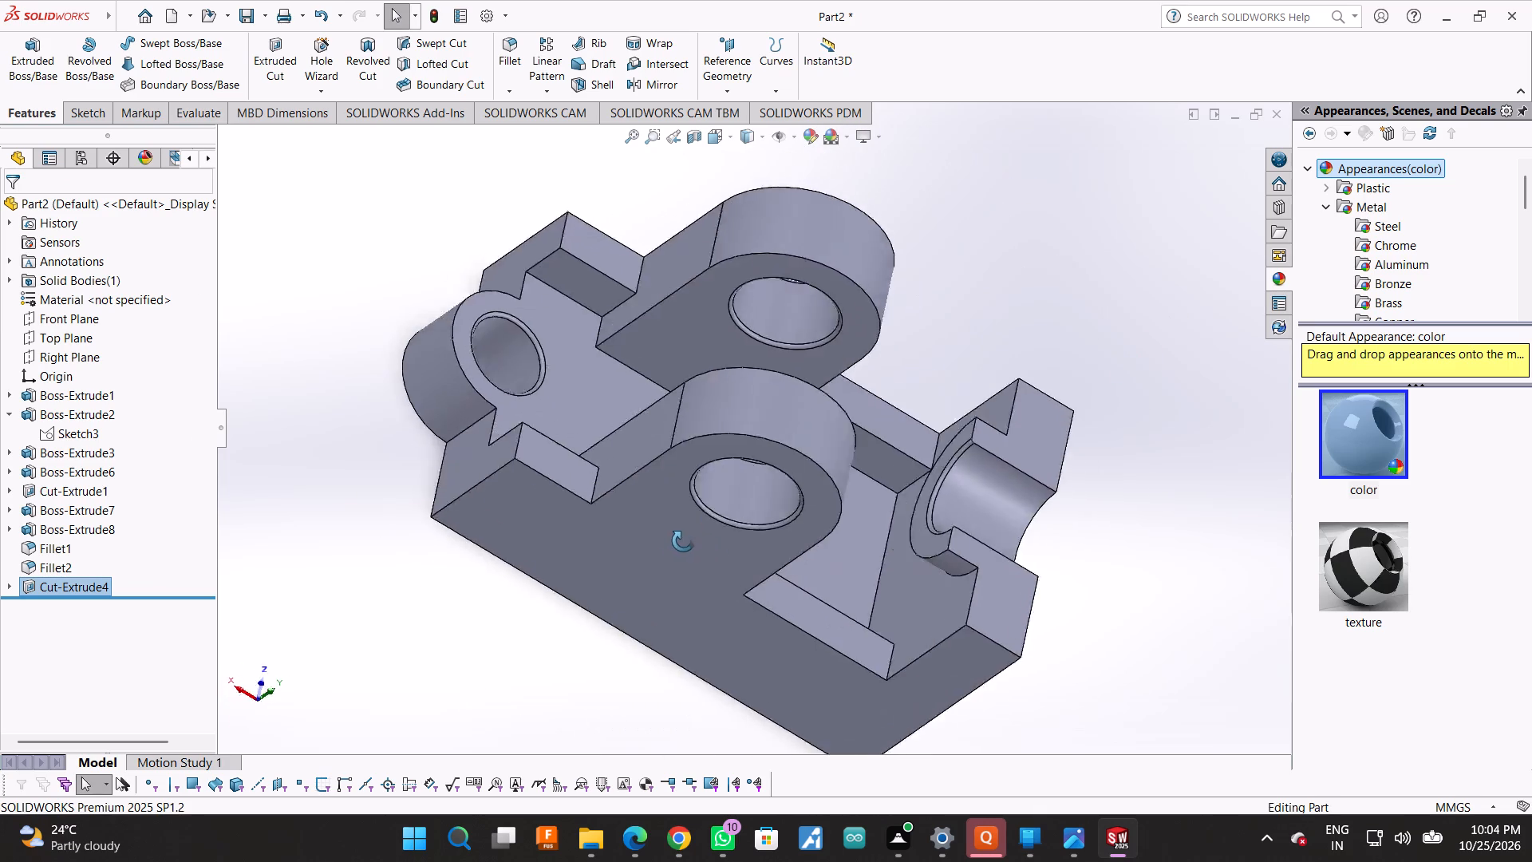
middle_drag(683, 541, 557, 475)
scroll(1001, 559, up, 2)
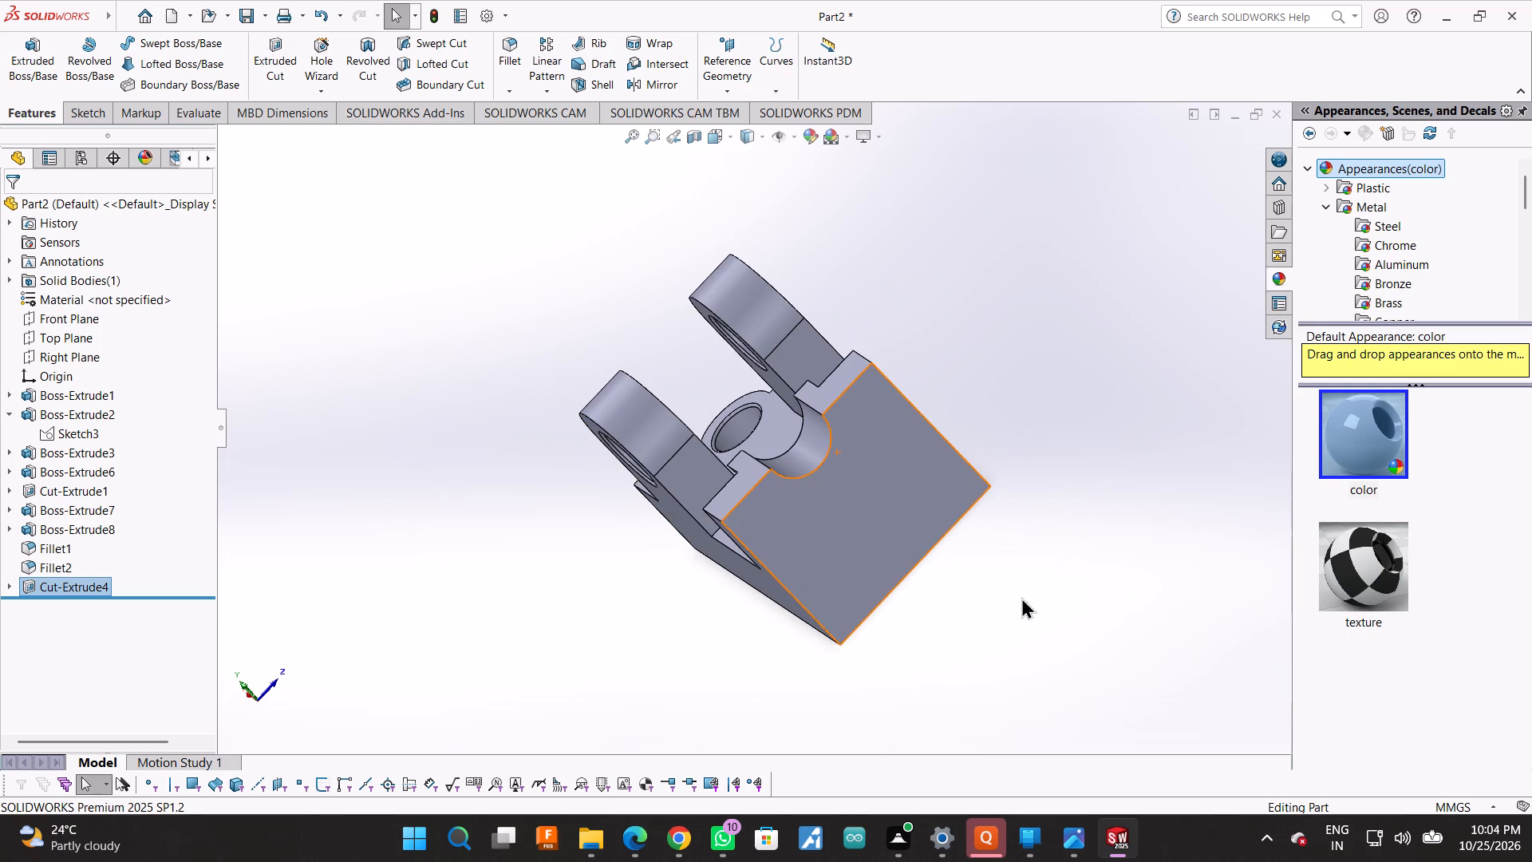
scroll(950, 386, down, 1)
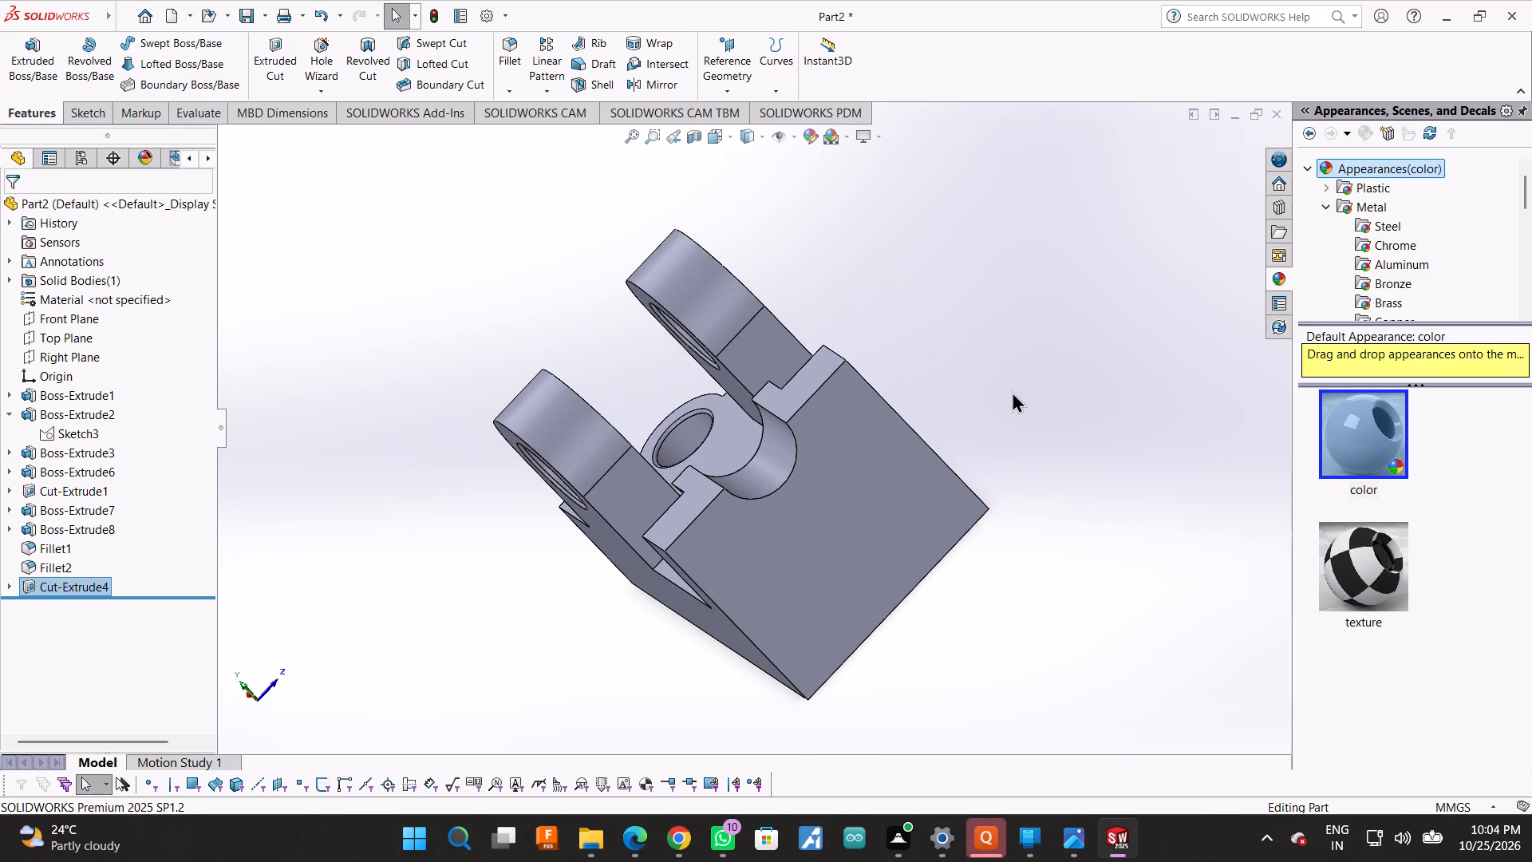
scroll(934, 386, down, 1)
scroll(934, 386, up, 2)
middle_drag(860, 423, 1060, 337)
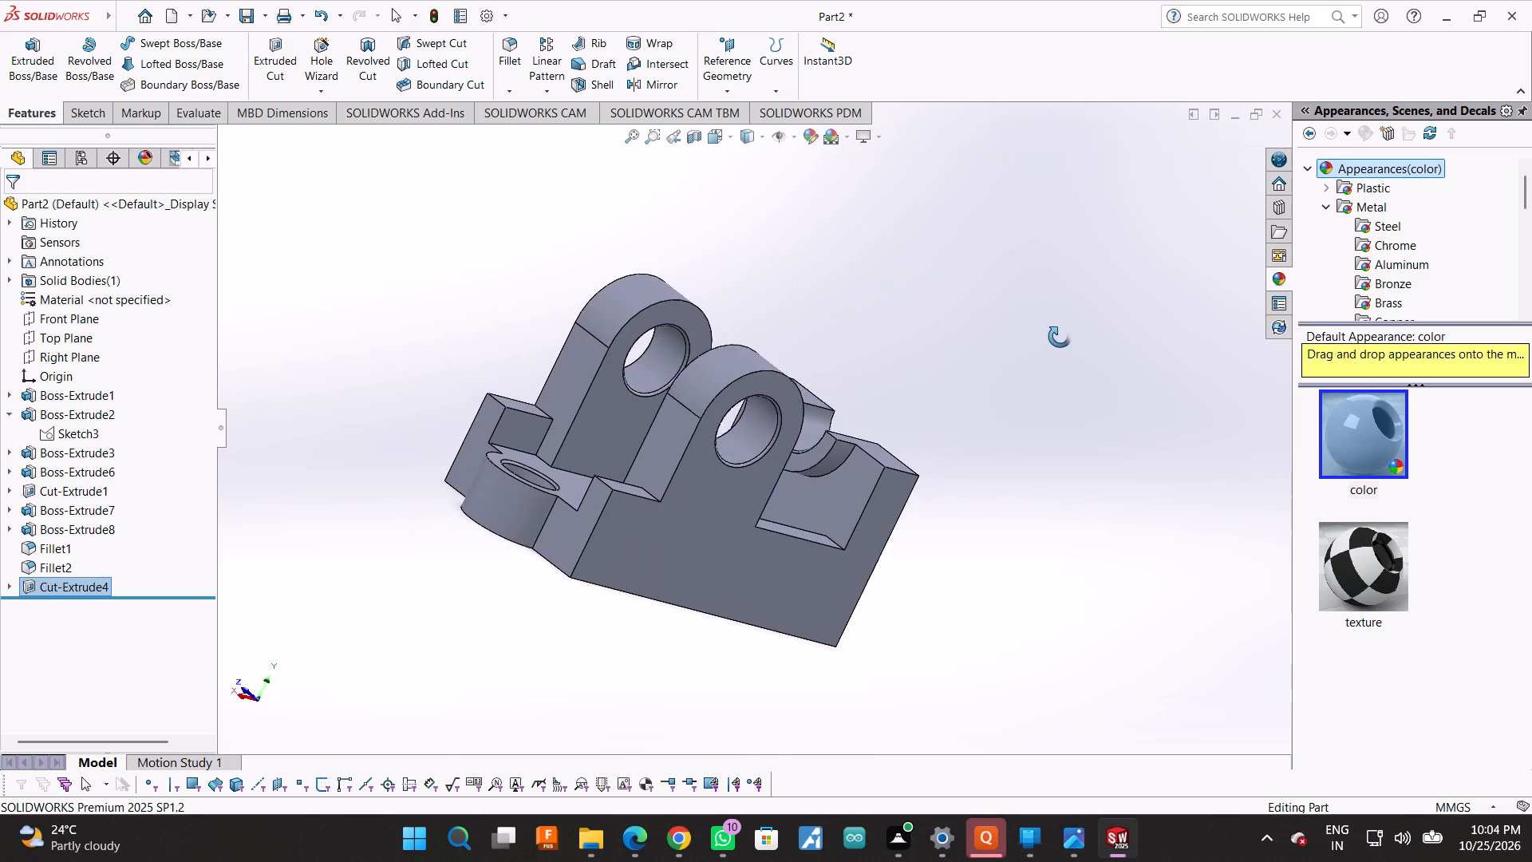
Examine the part from several sides, including the notch cut, the floor and the two holed side walls.
middle_drag(1060, 337, 1062, 337)
middle_drag(494, 297, 429, 403)
scroll(740, 538, up, 2)
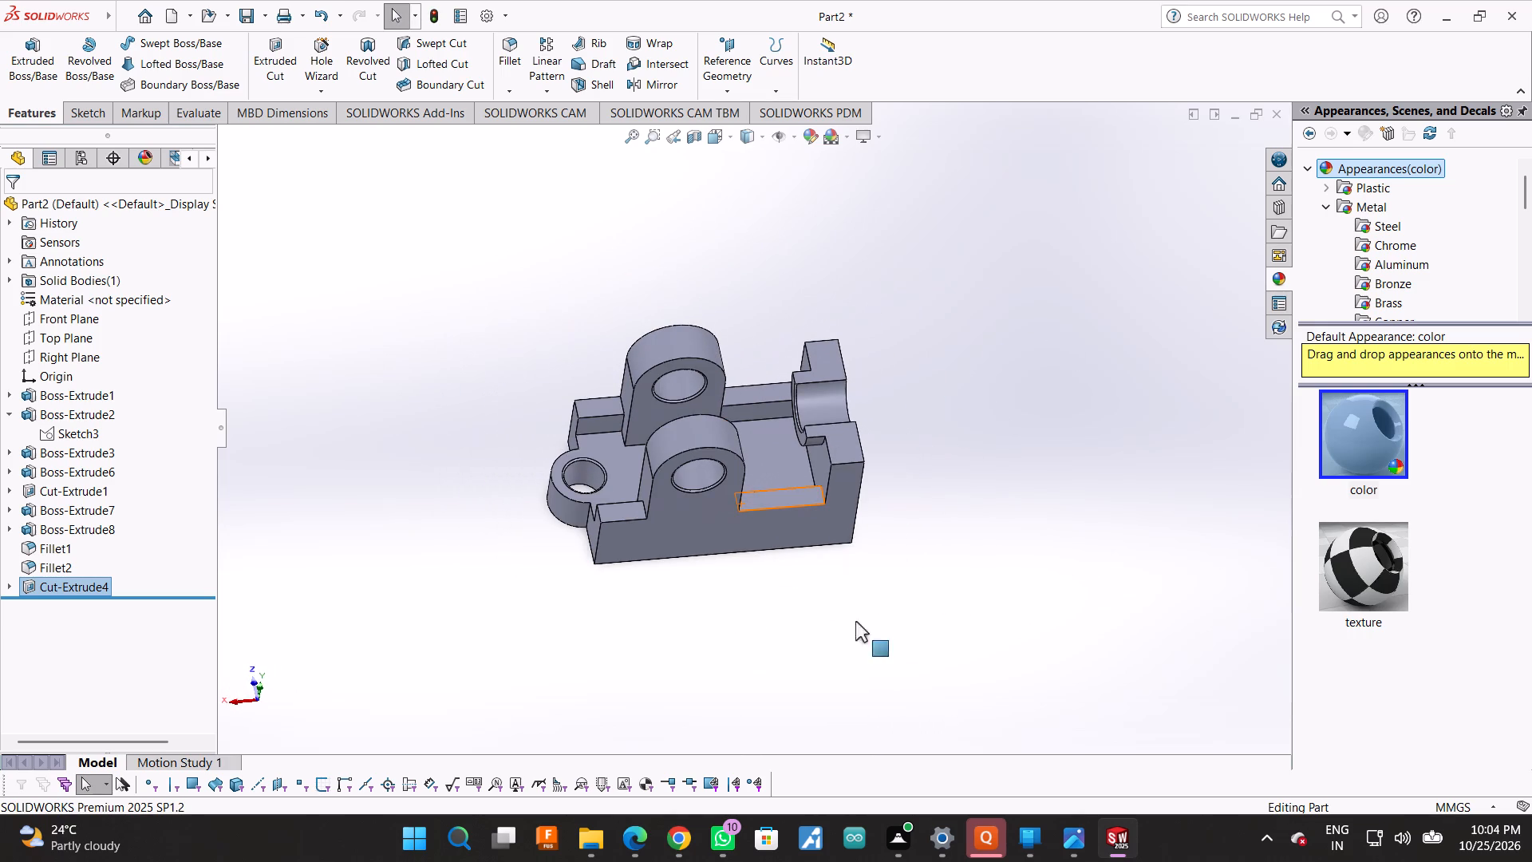
middle_click(850, 550)
scroll(963, 475, up, 1)
scroll(996, 387, down, 2)
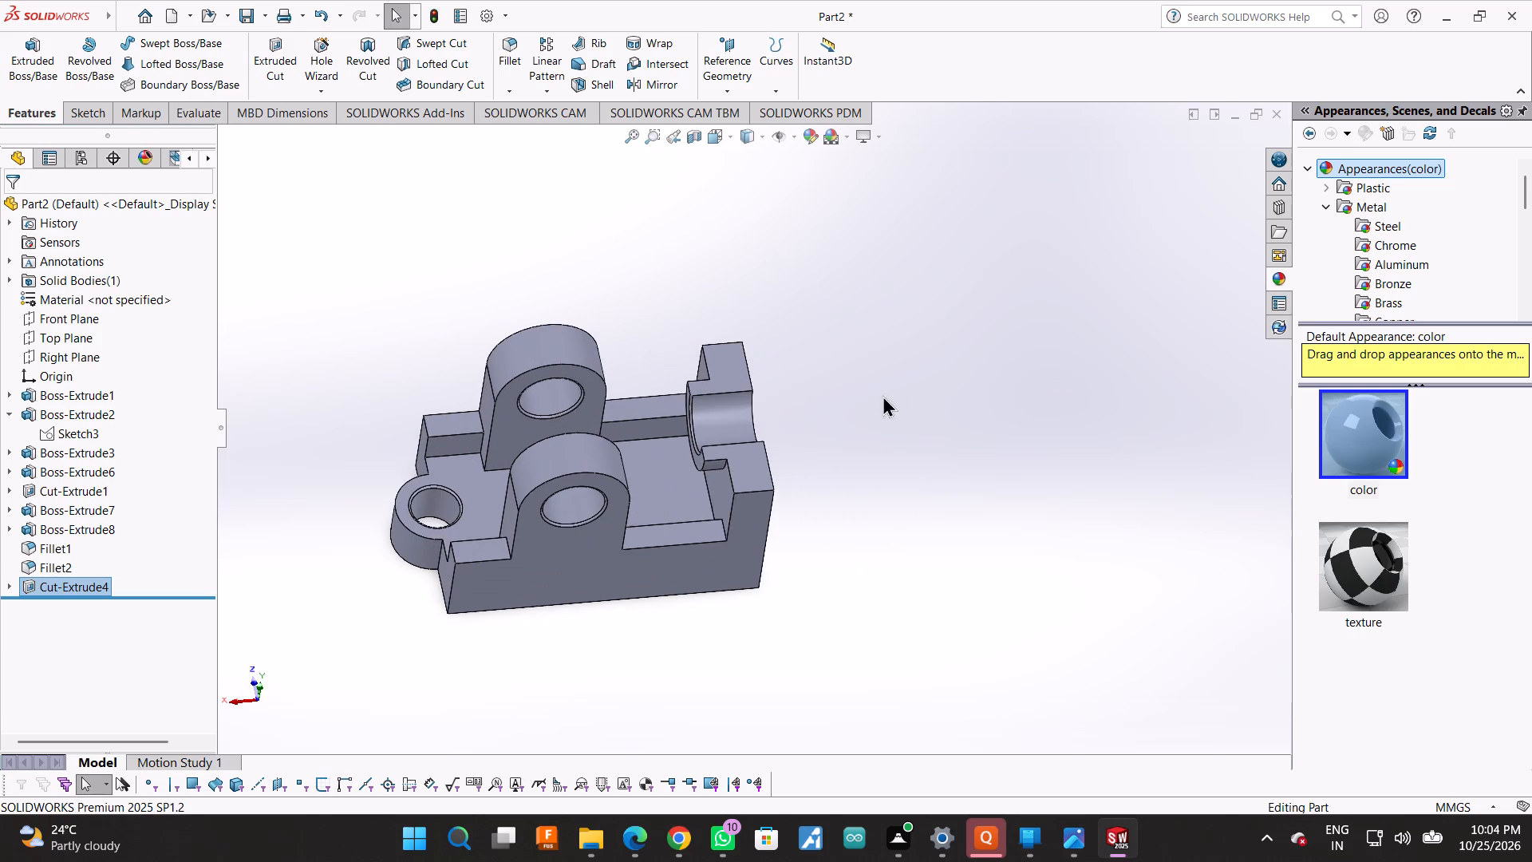
scroll(819, 429, down, 1)
scroll(951, 450, up, 2)
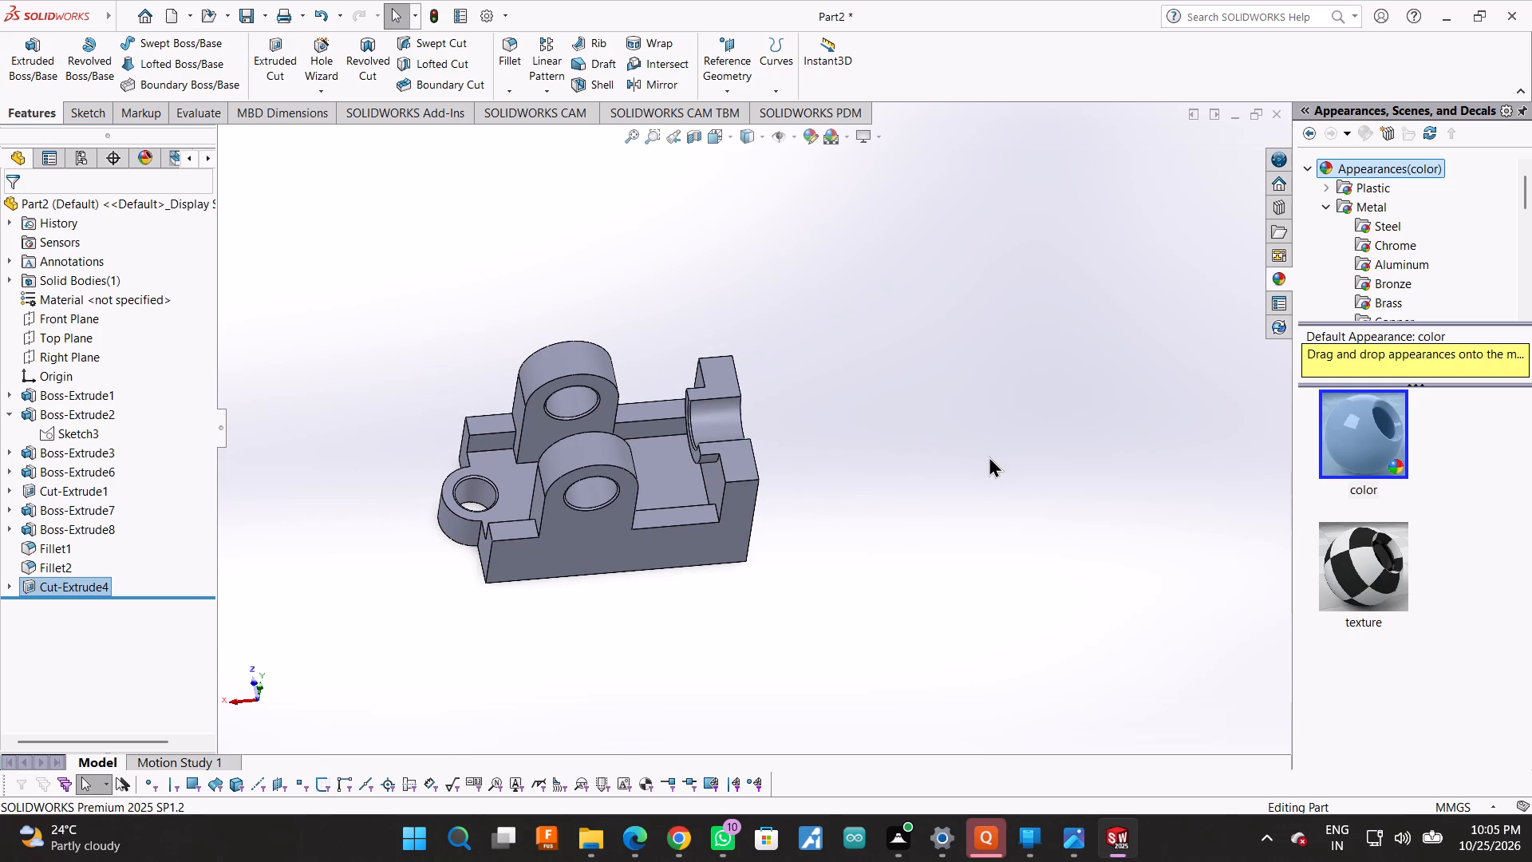
middle_drag(306, 366, 349, 506)
scroll(496, 498, down, 1)
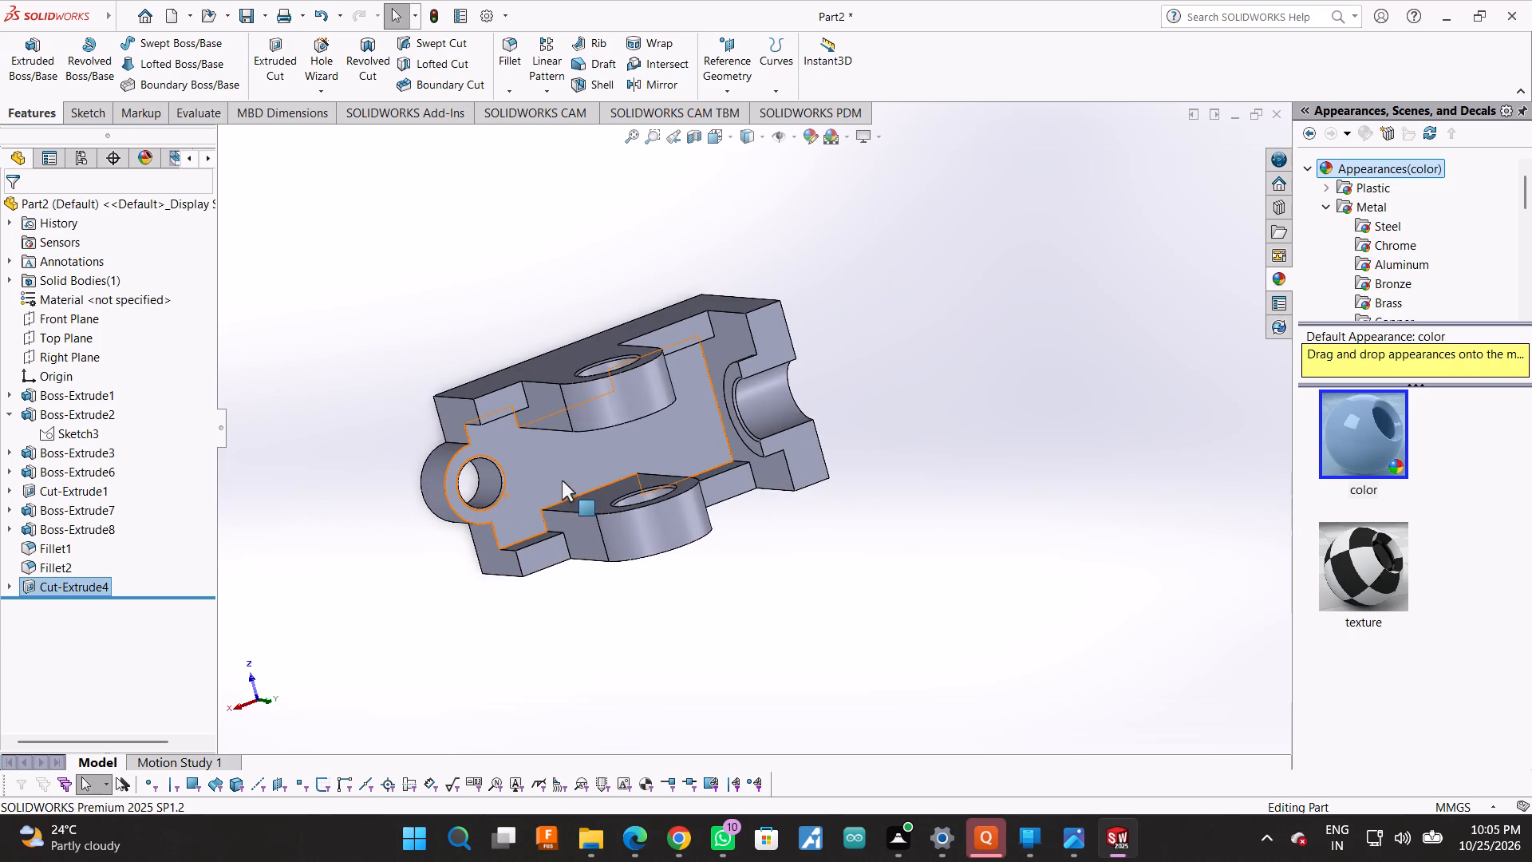
scroll(562, 480, down, 2)
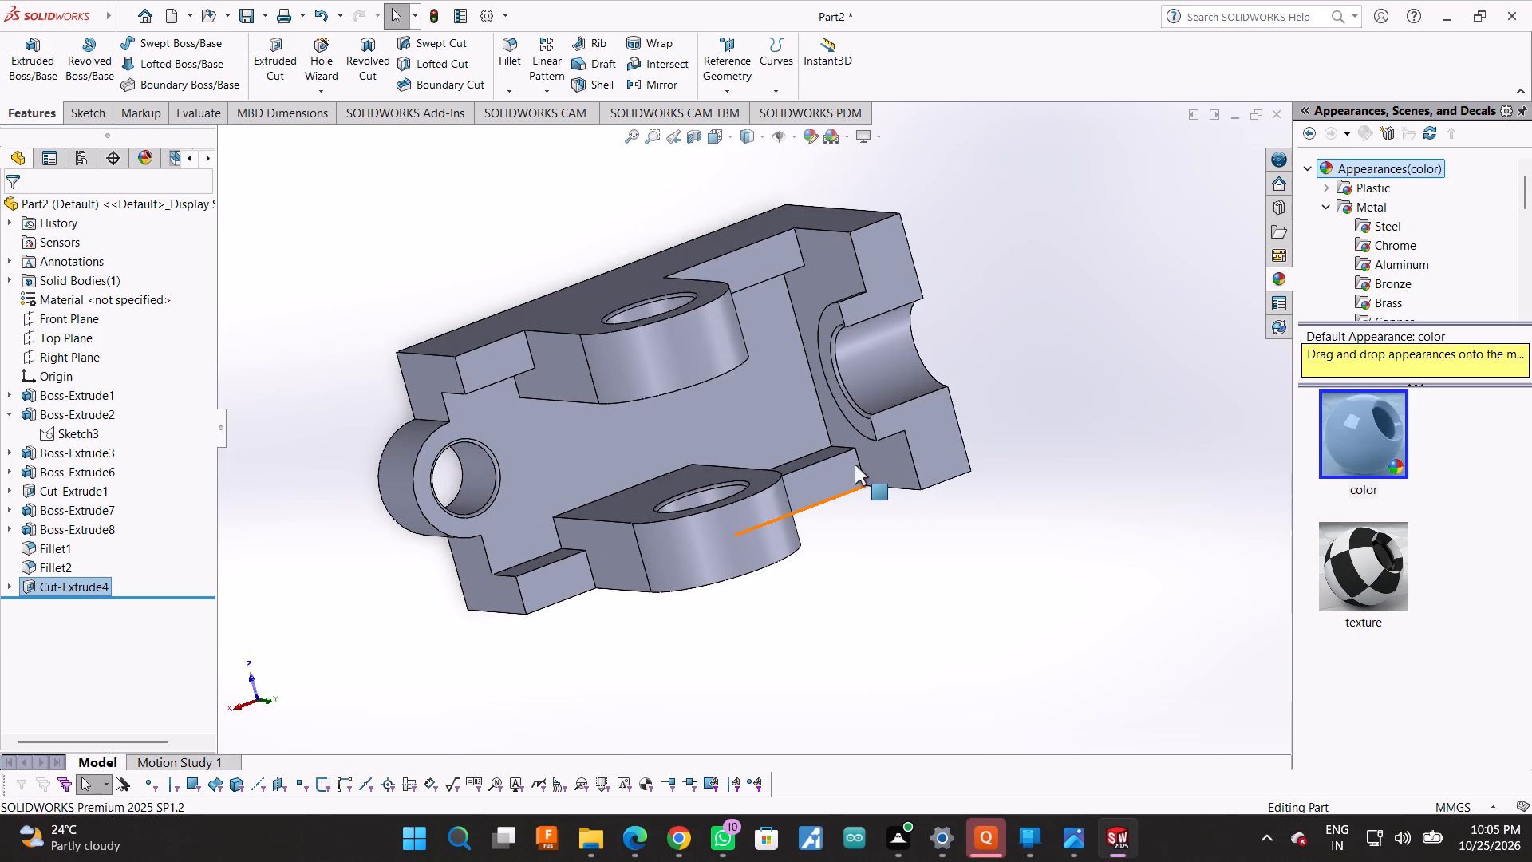
middle_click(1083, 385)
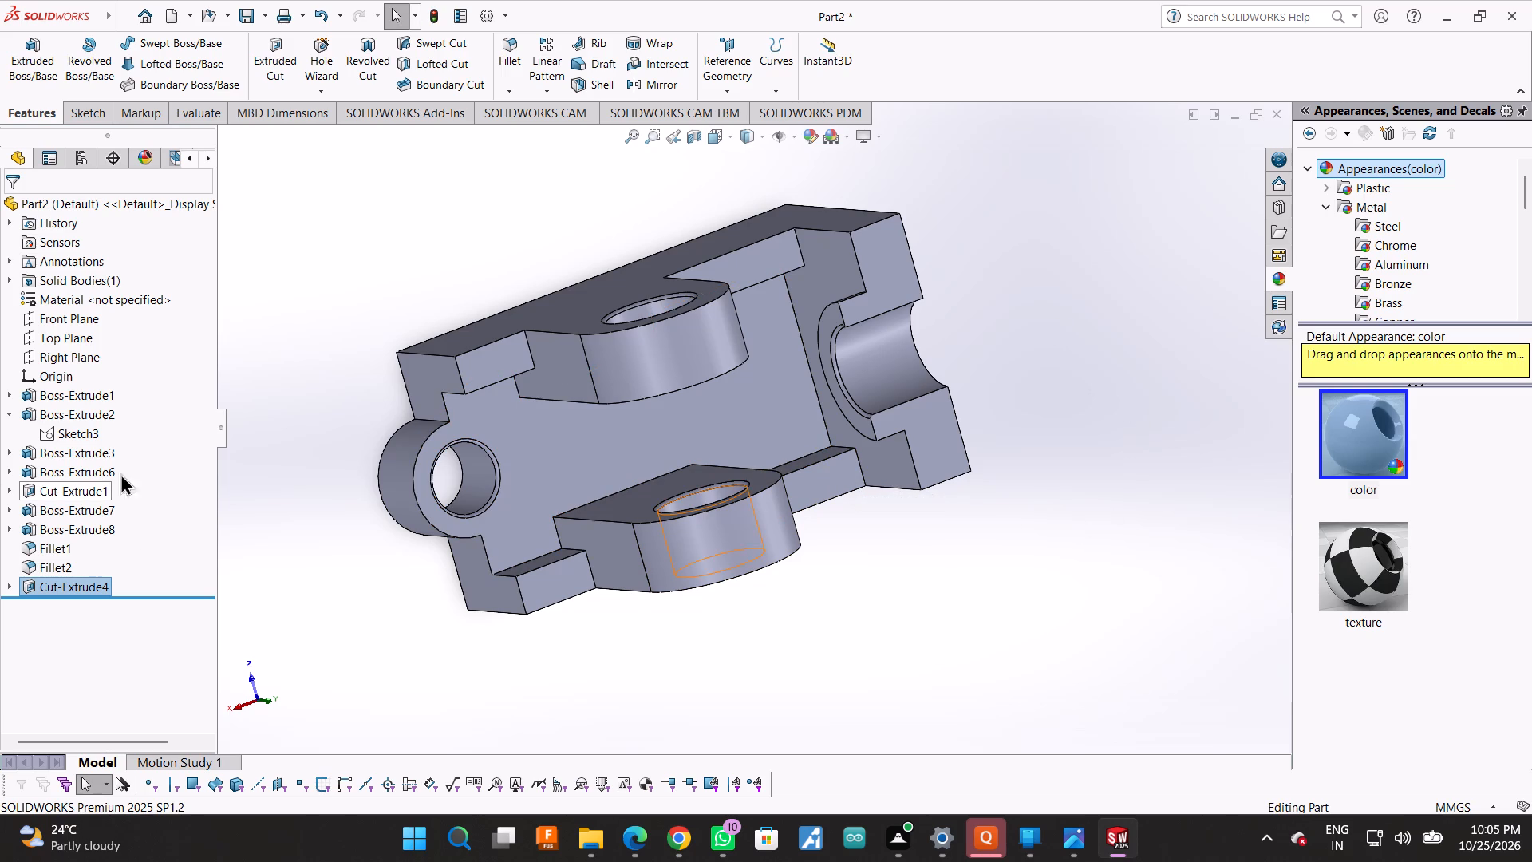
right_click(994, 476)
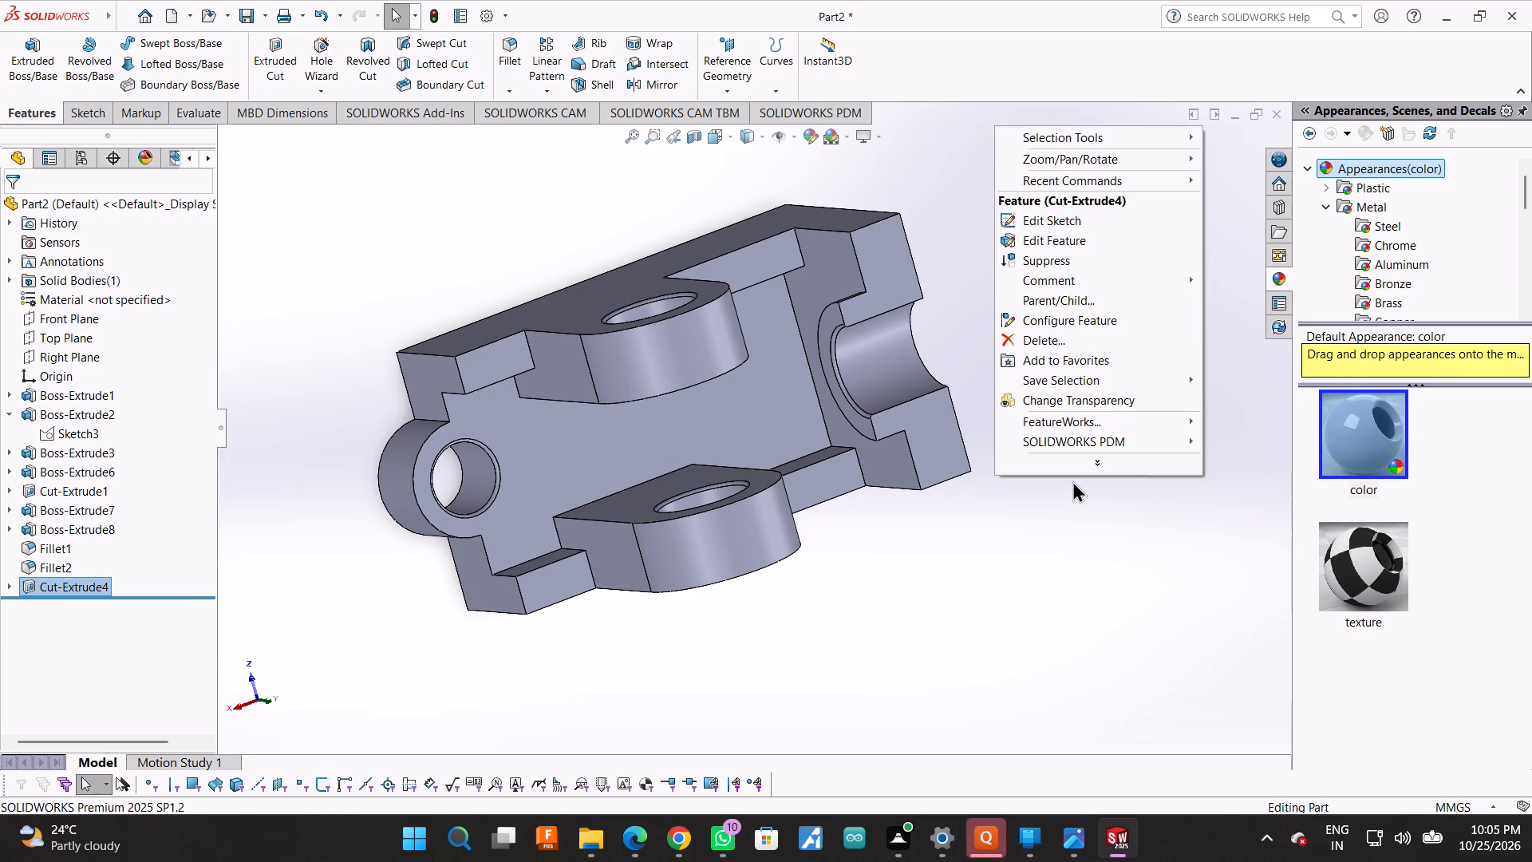
click(1052, 164)
click(1222, 234)
drag(1143, 538, 1147, 525)
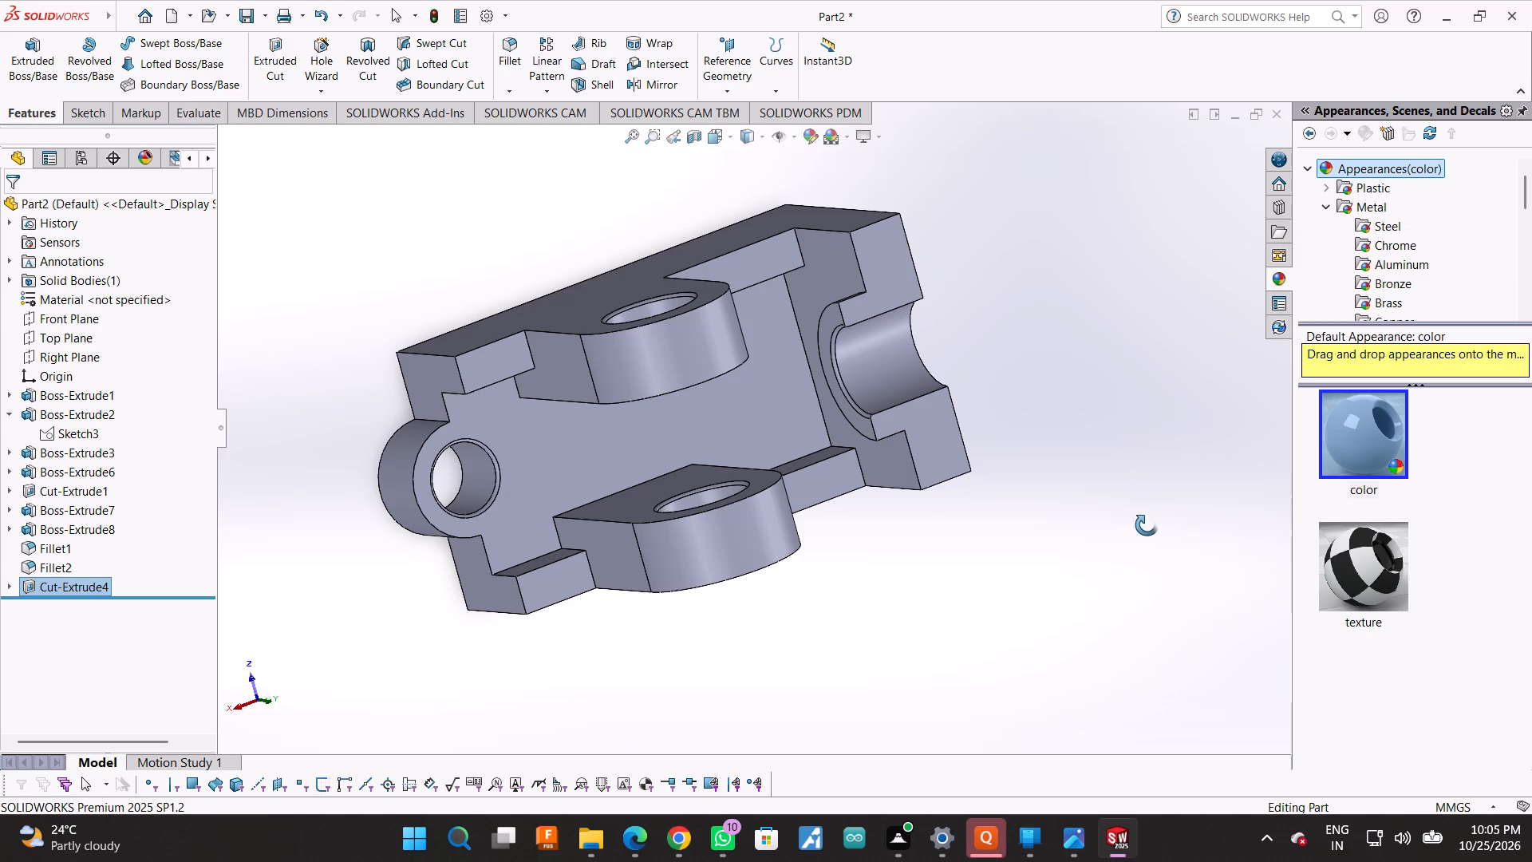
drag(1147, 525, 761, 786)
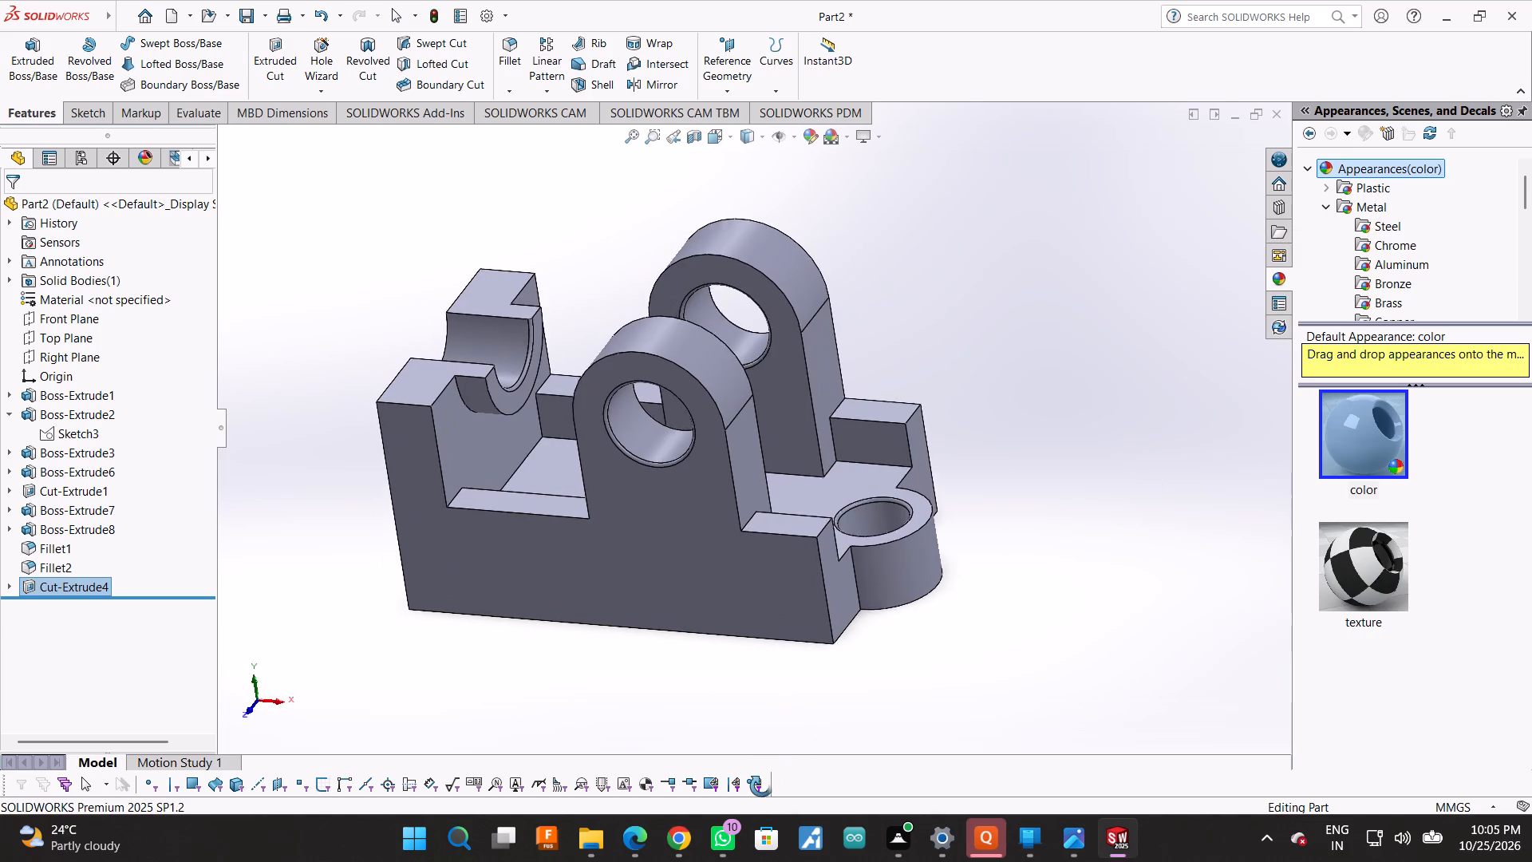
drag(761, 786, 759, 788)
double_click(759, 788)
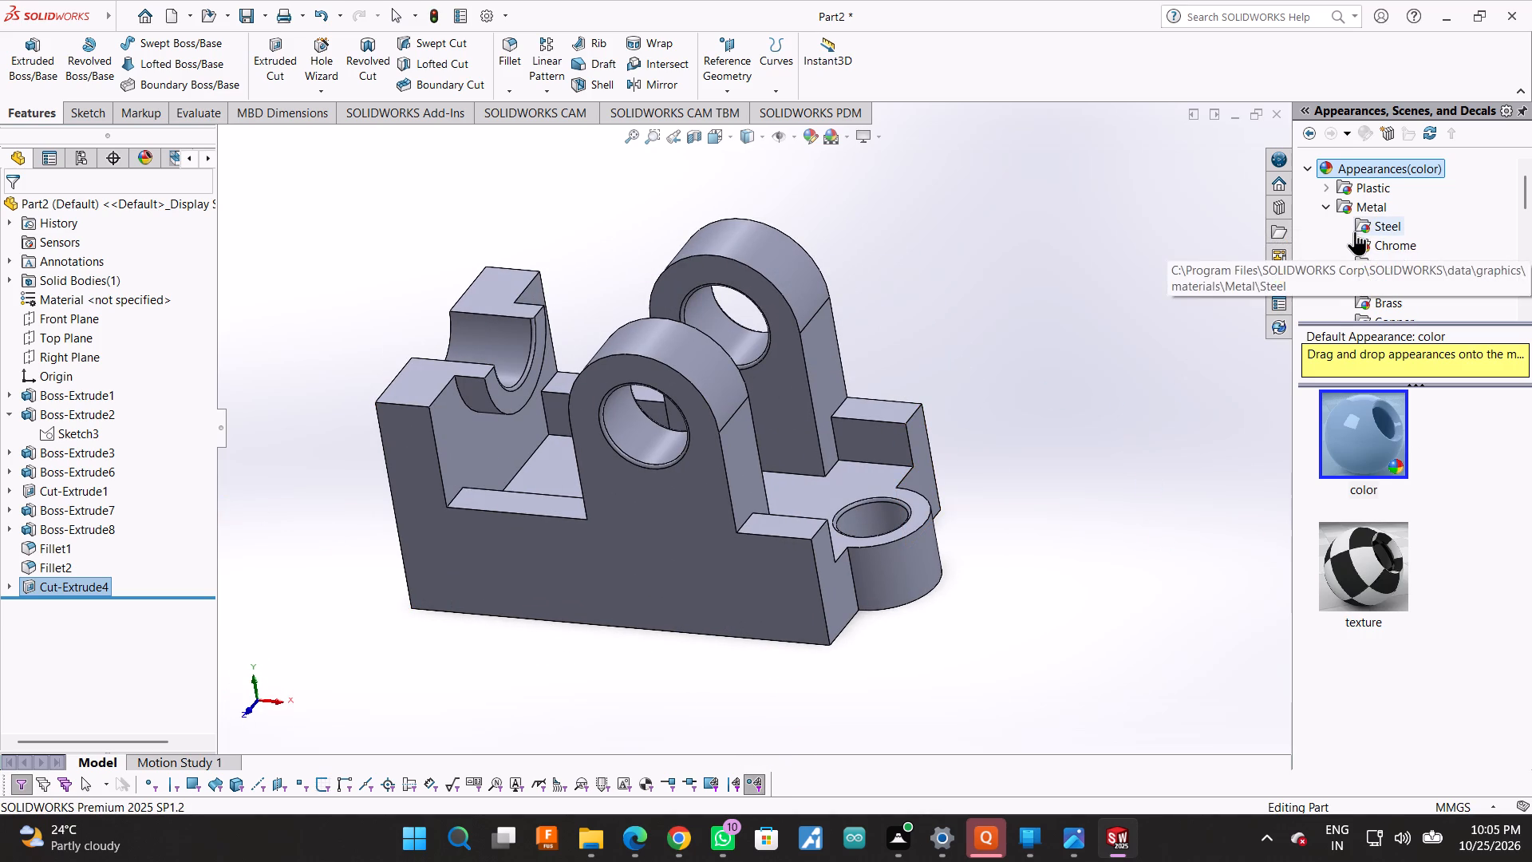
key(Escape)
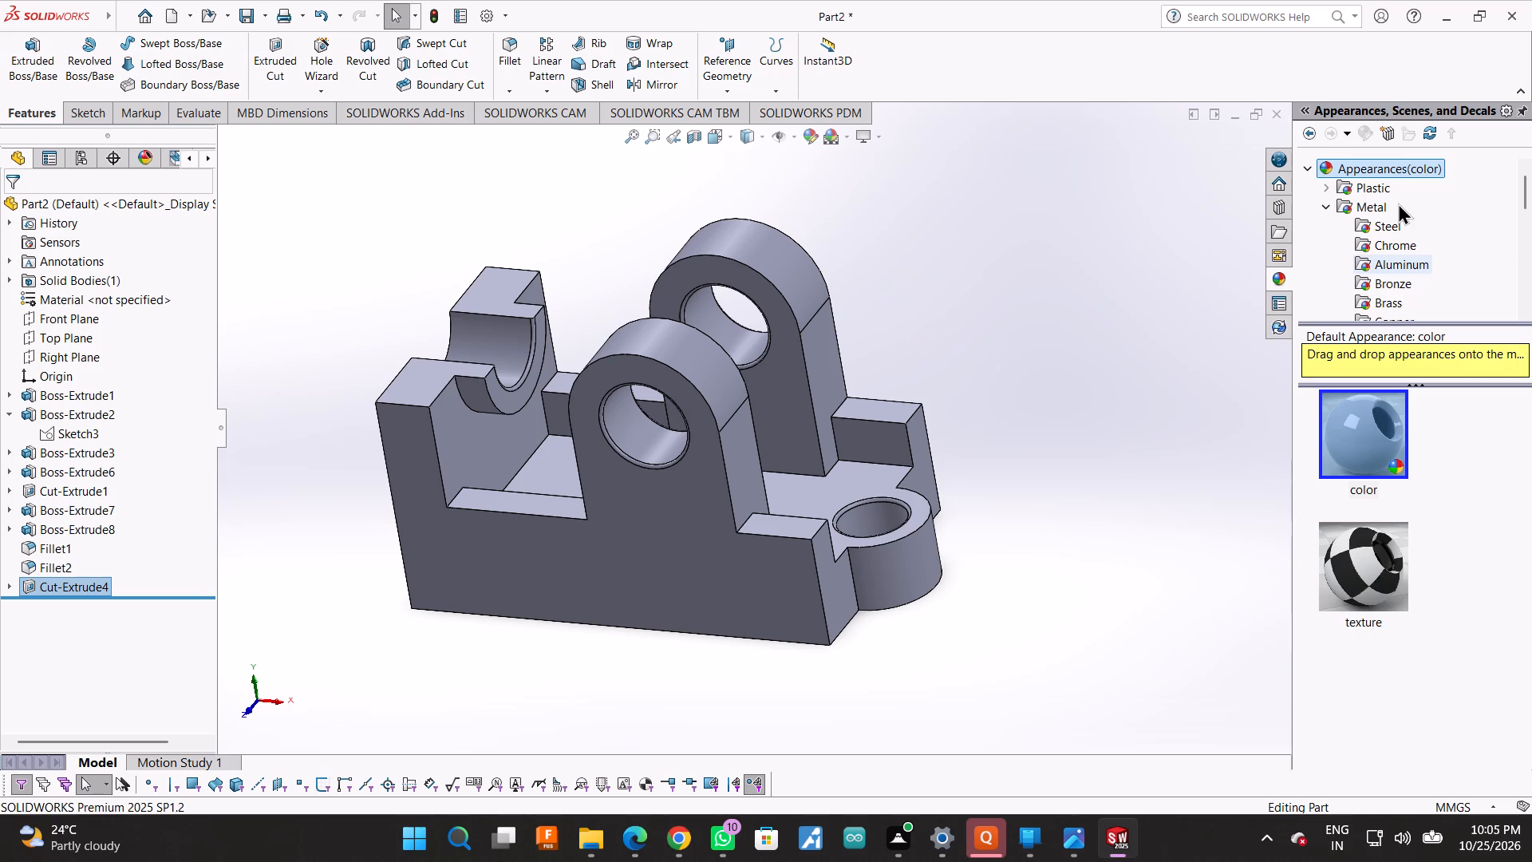
Browse the Steel appearances and apply matte steel to the base feature with the holed lug.
double_click(1391, 231)
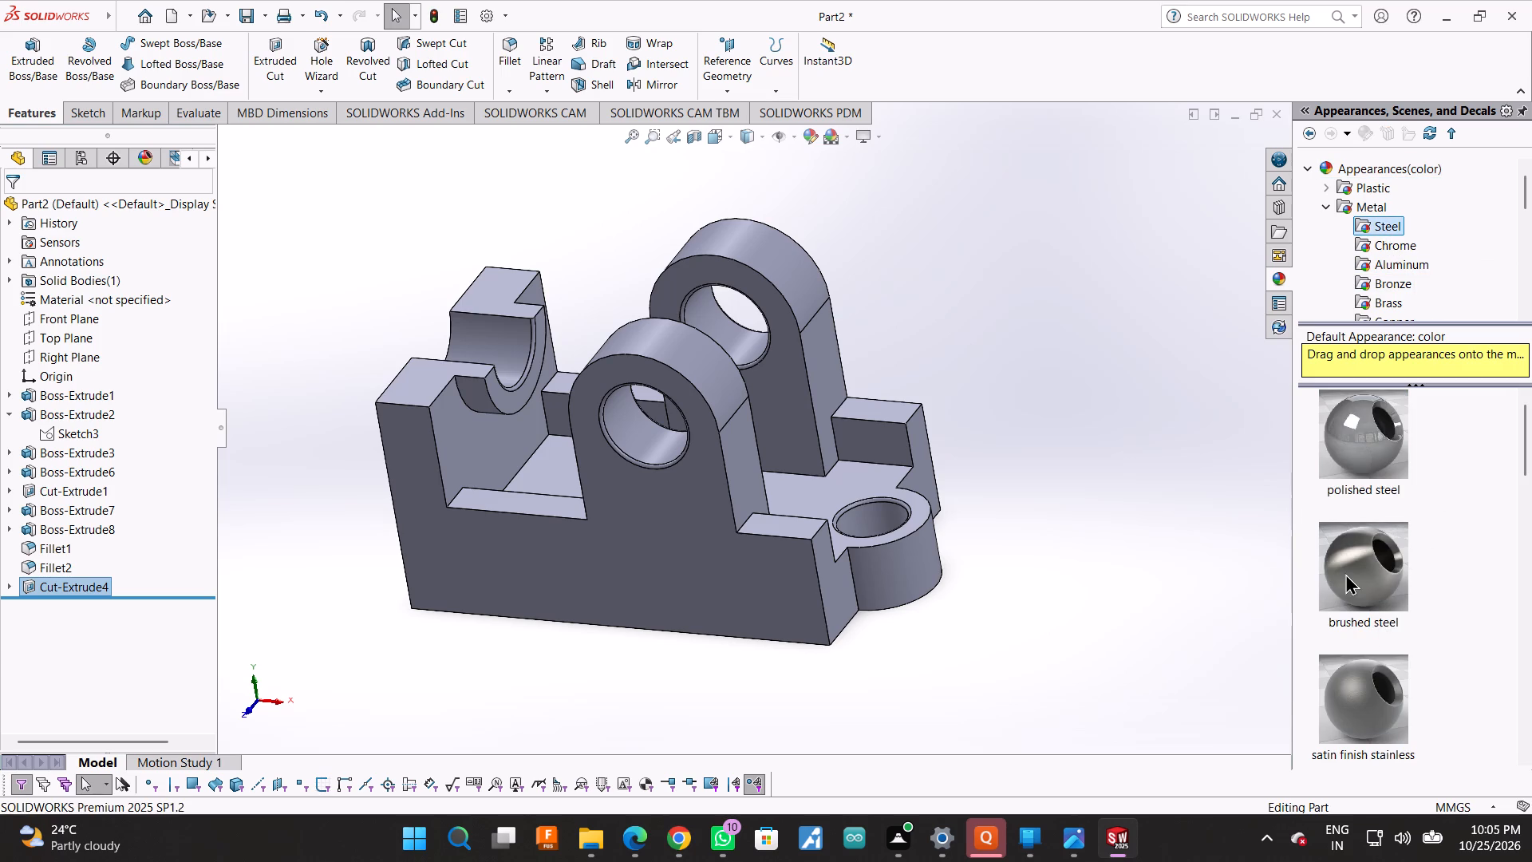
scroll(1345, 573, down, 4)
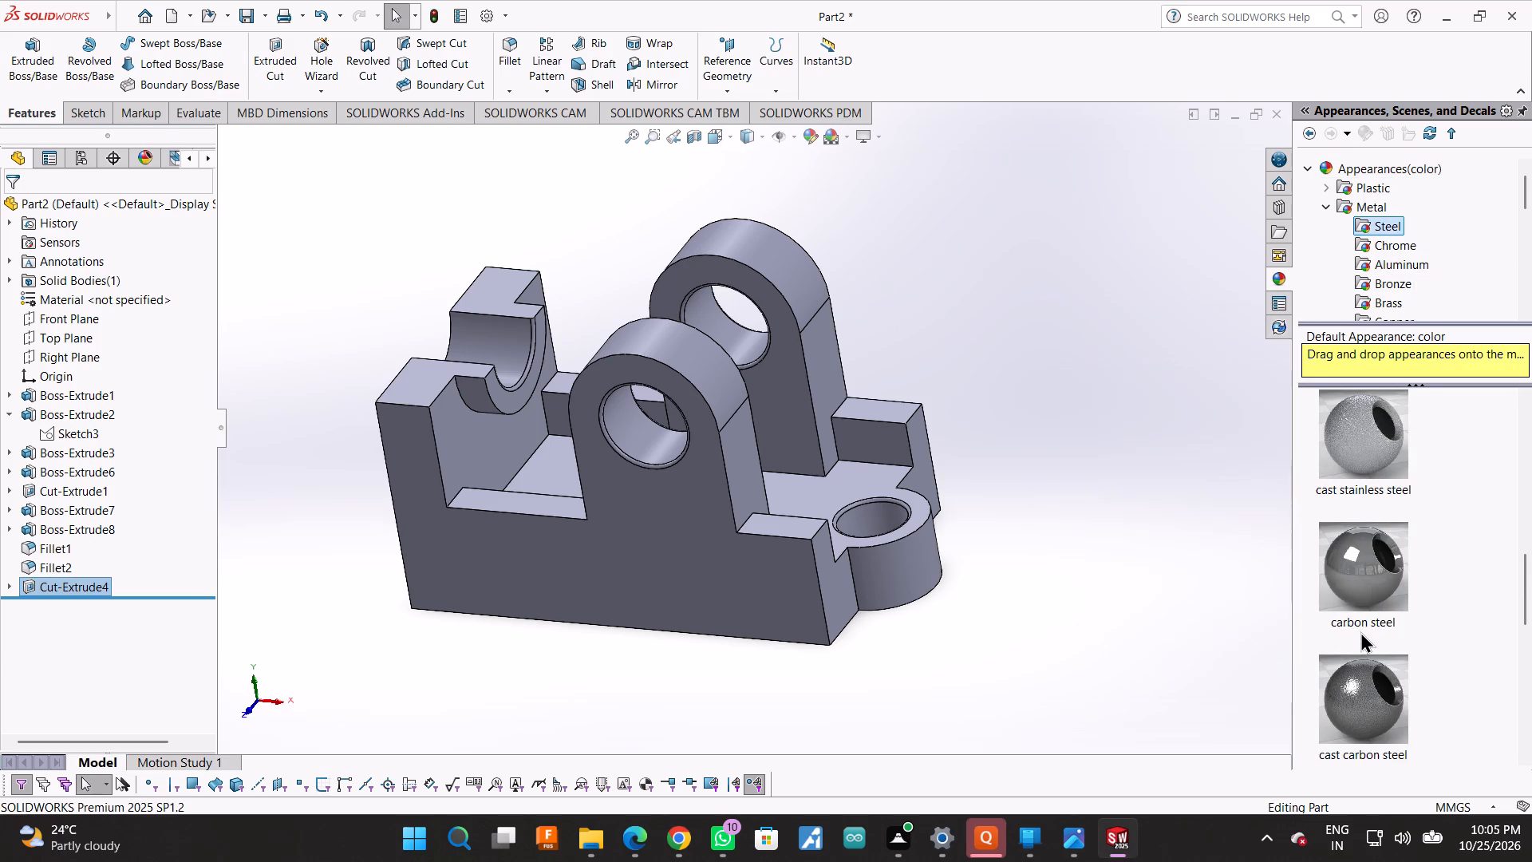
scroll(1362, 632, down, 7)
scroll(1362, 632, up, 8)
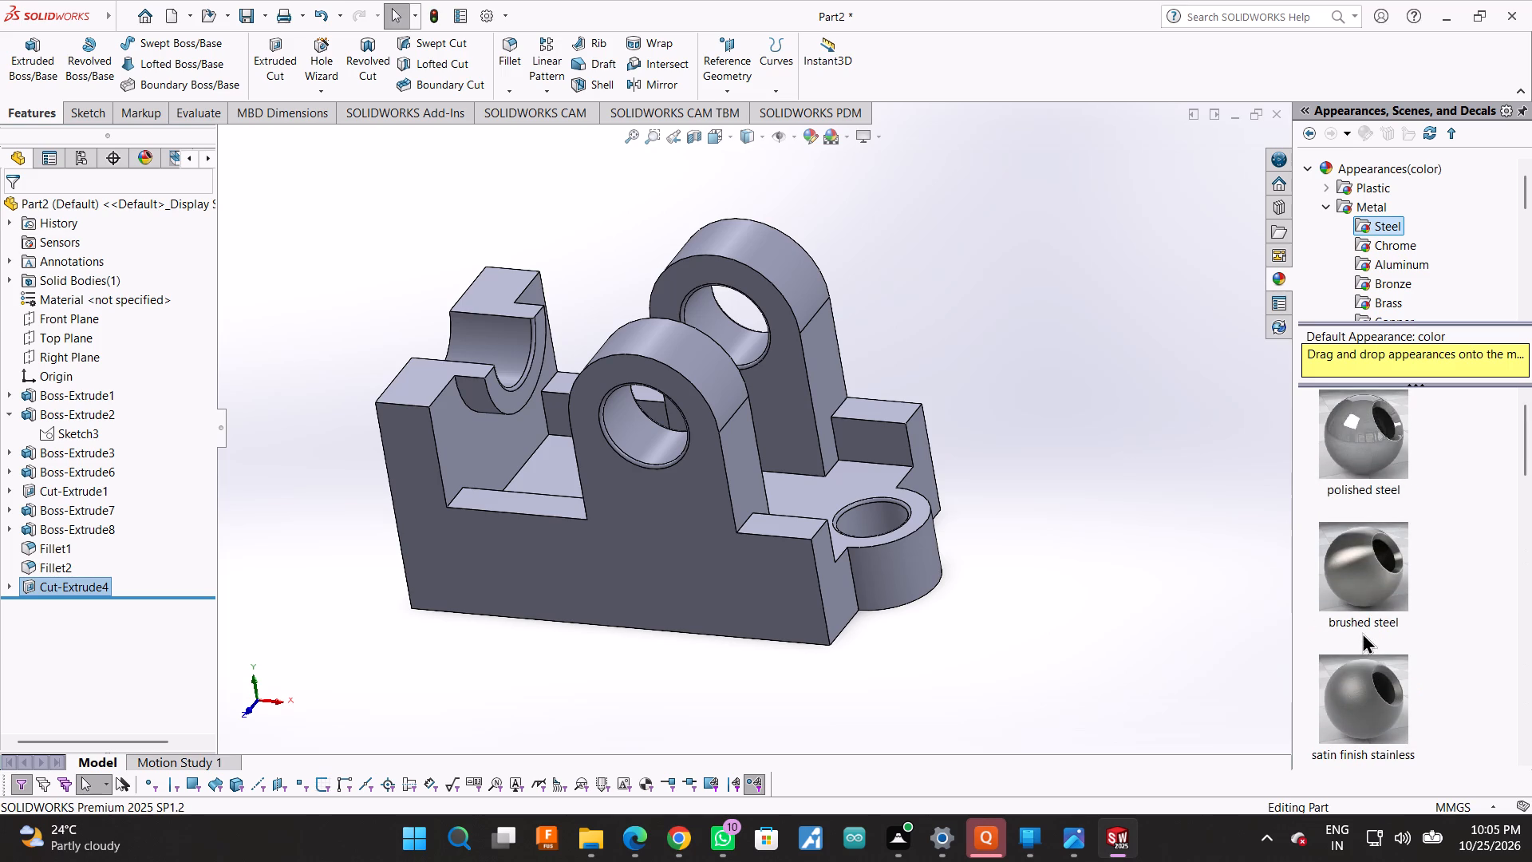
scroll(1362, 632, up, 2)
scroll(1370, 673, down, 1)
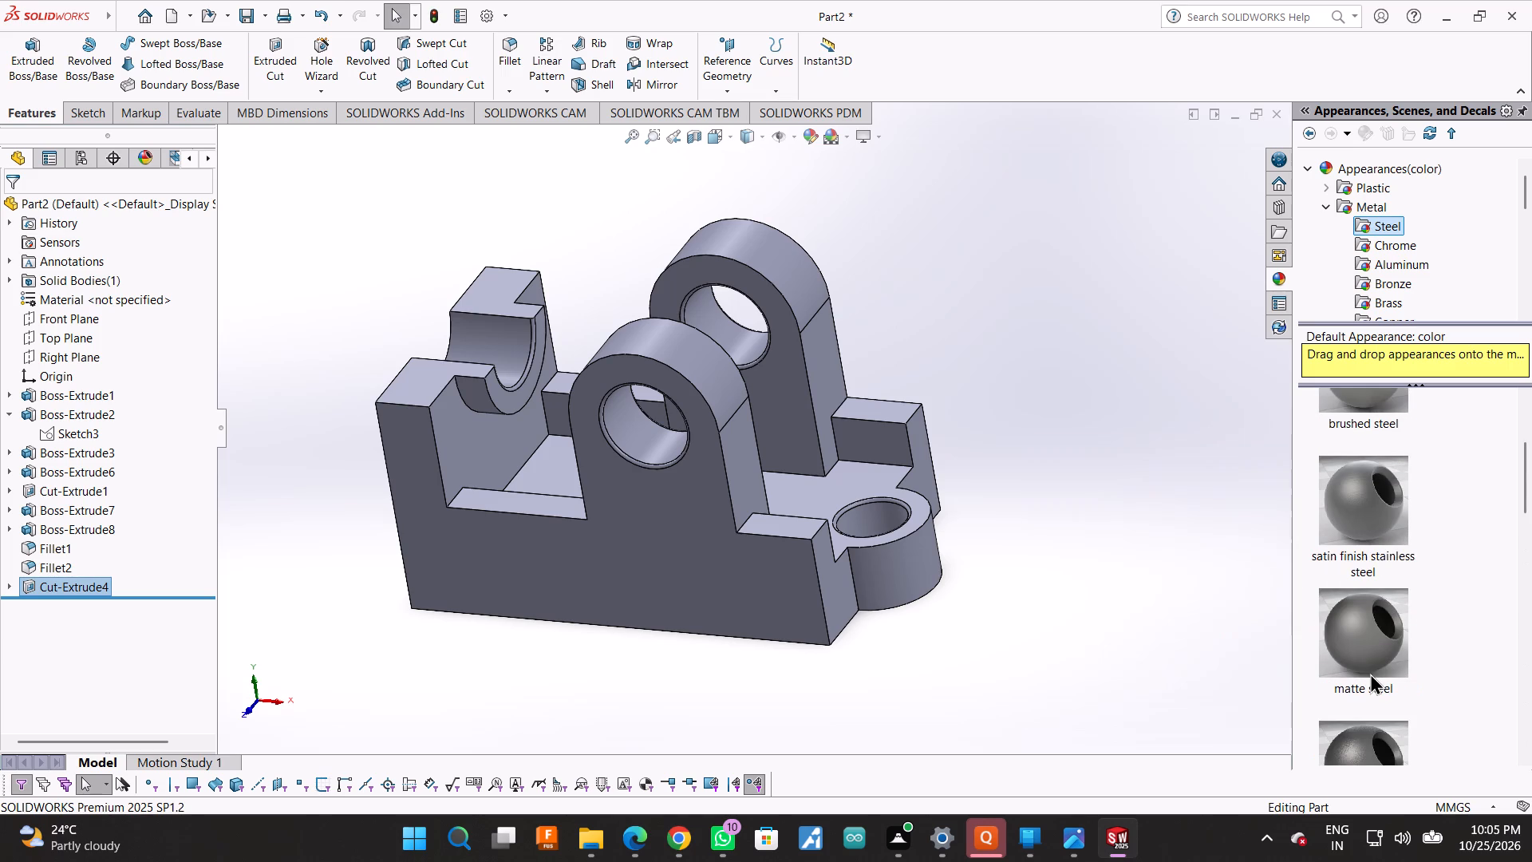
drag(1358, 646, 799, 566)
click(799, 566)
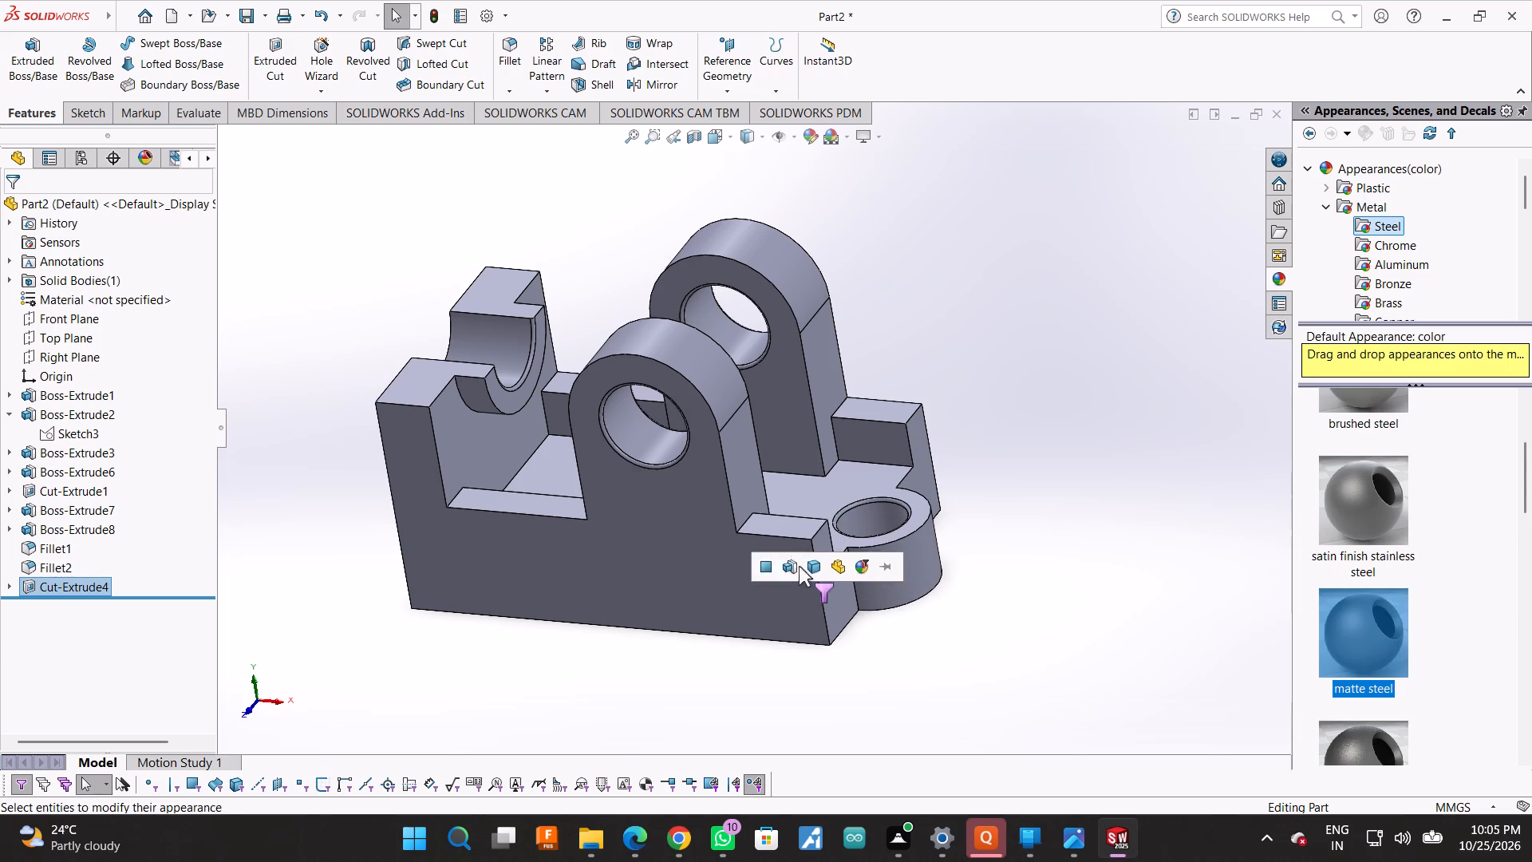
Apply the satin finish stainless steel appearance to the whole part.
double_click(1340, 502)
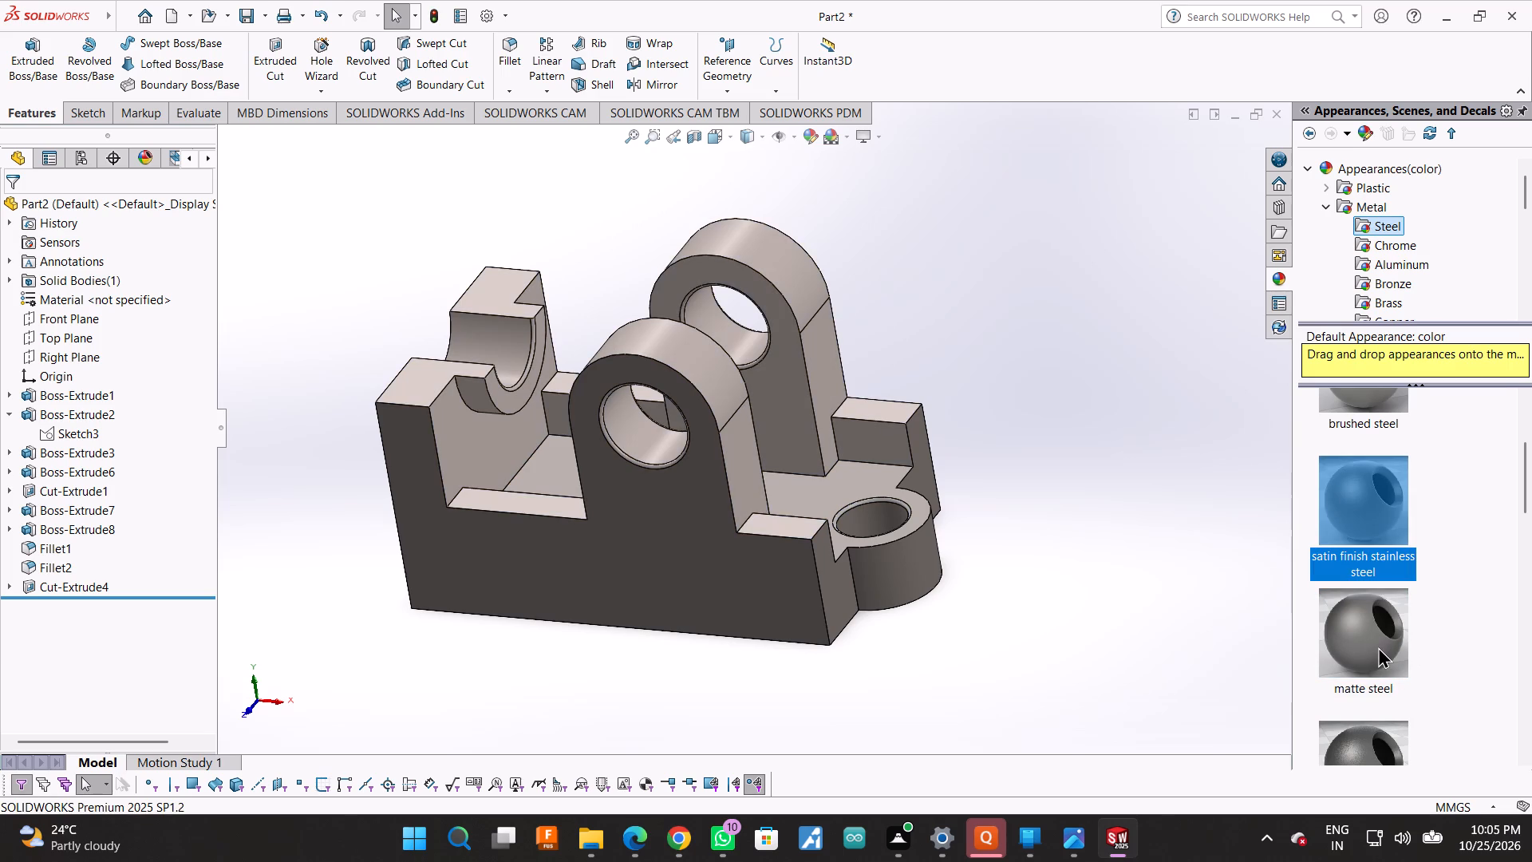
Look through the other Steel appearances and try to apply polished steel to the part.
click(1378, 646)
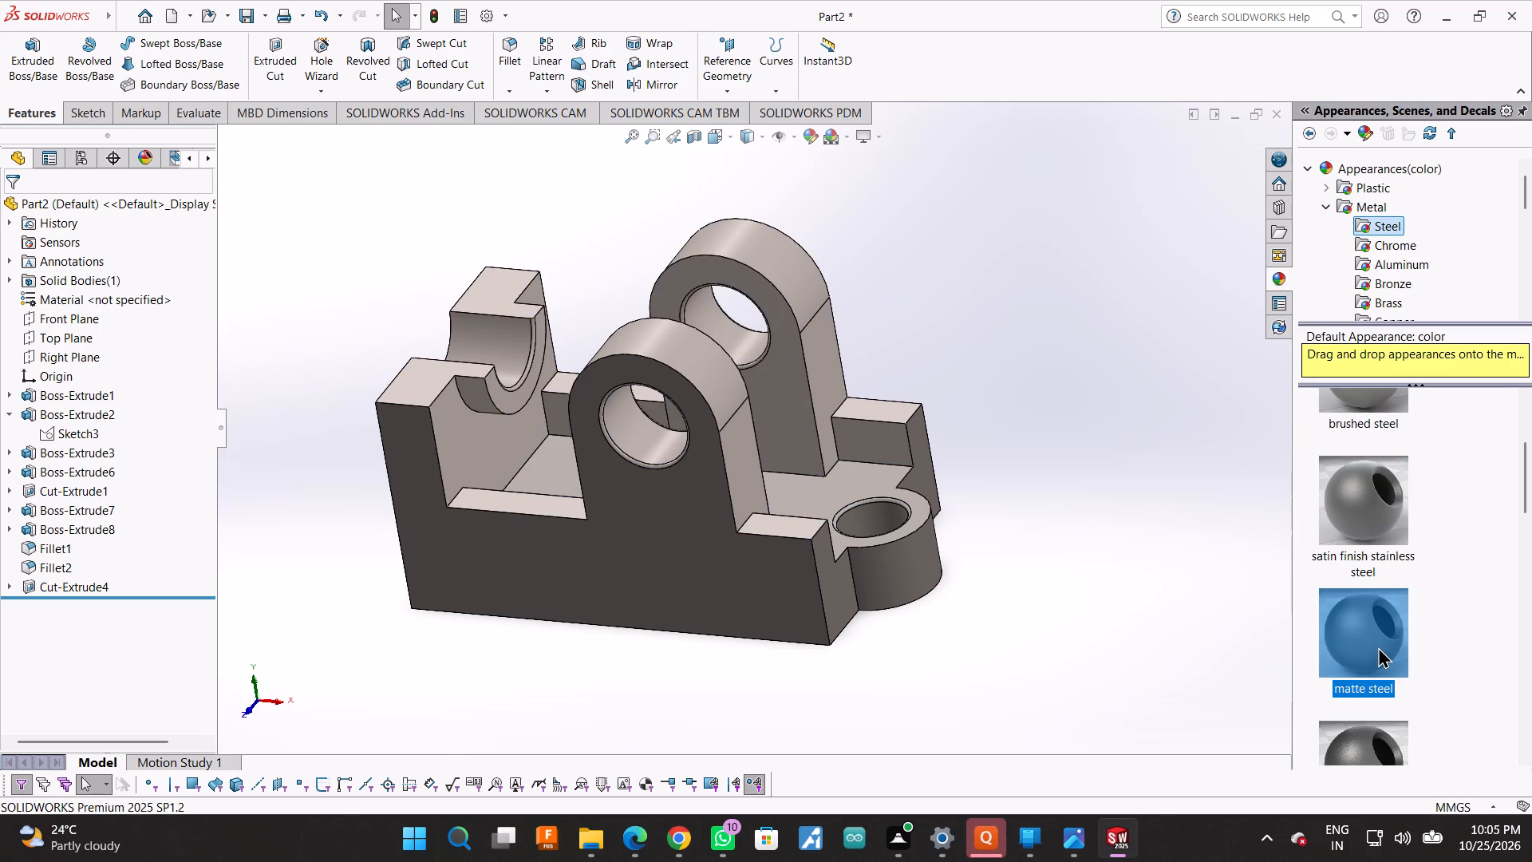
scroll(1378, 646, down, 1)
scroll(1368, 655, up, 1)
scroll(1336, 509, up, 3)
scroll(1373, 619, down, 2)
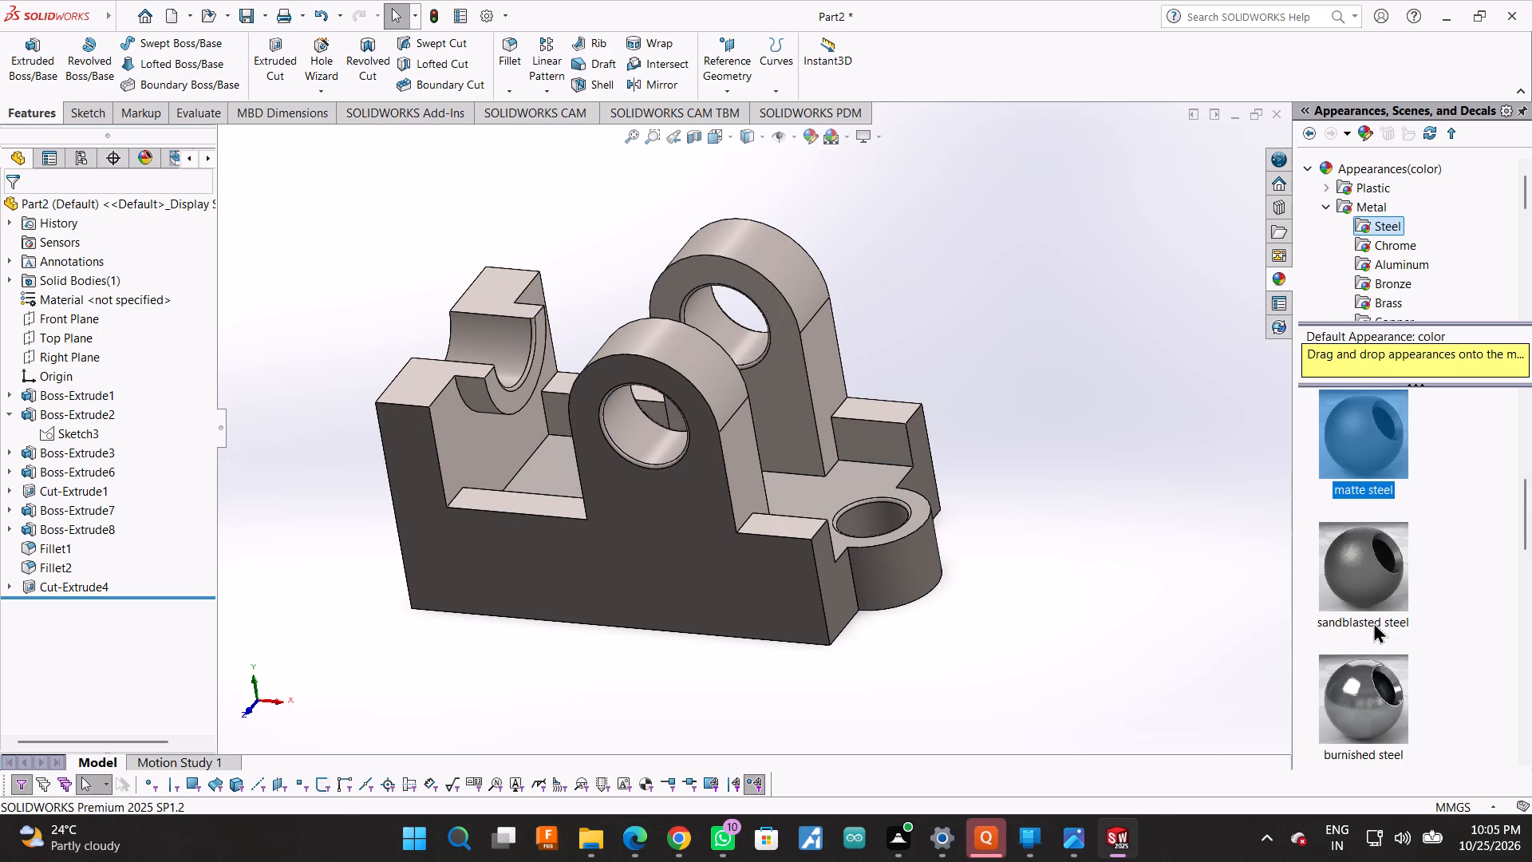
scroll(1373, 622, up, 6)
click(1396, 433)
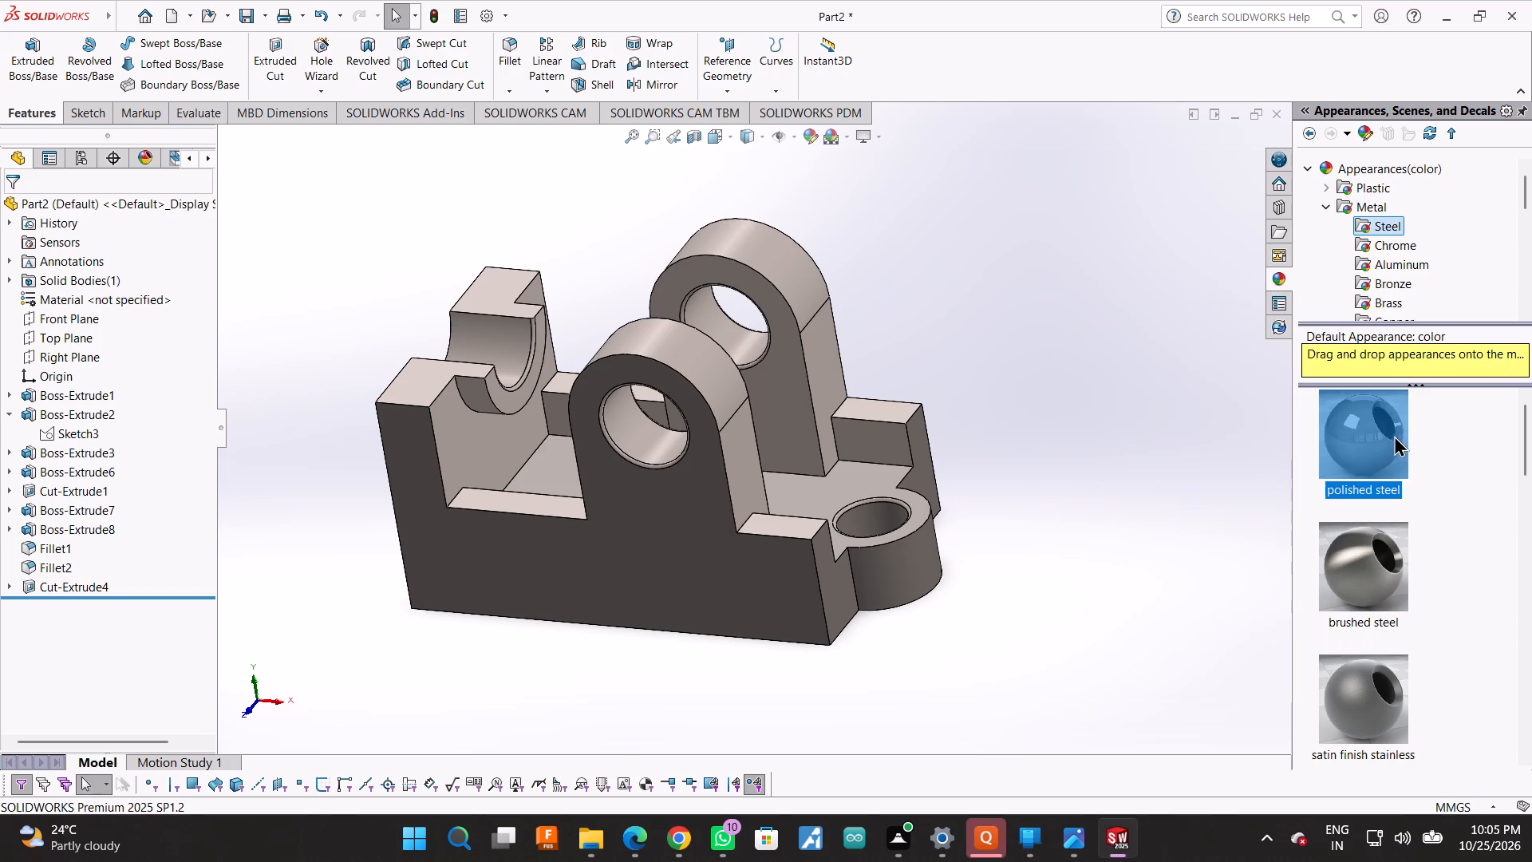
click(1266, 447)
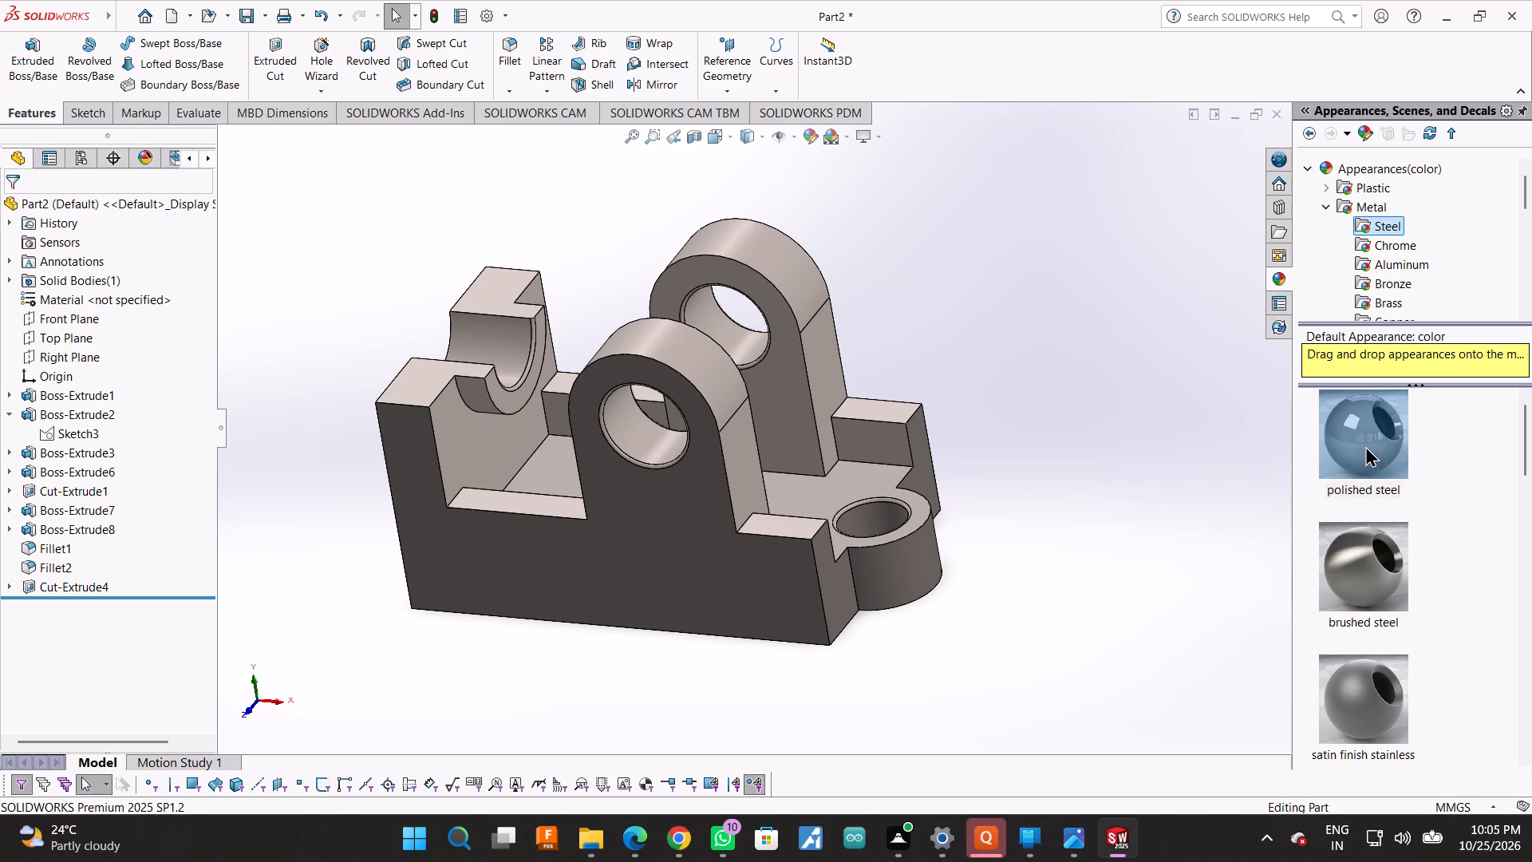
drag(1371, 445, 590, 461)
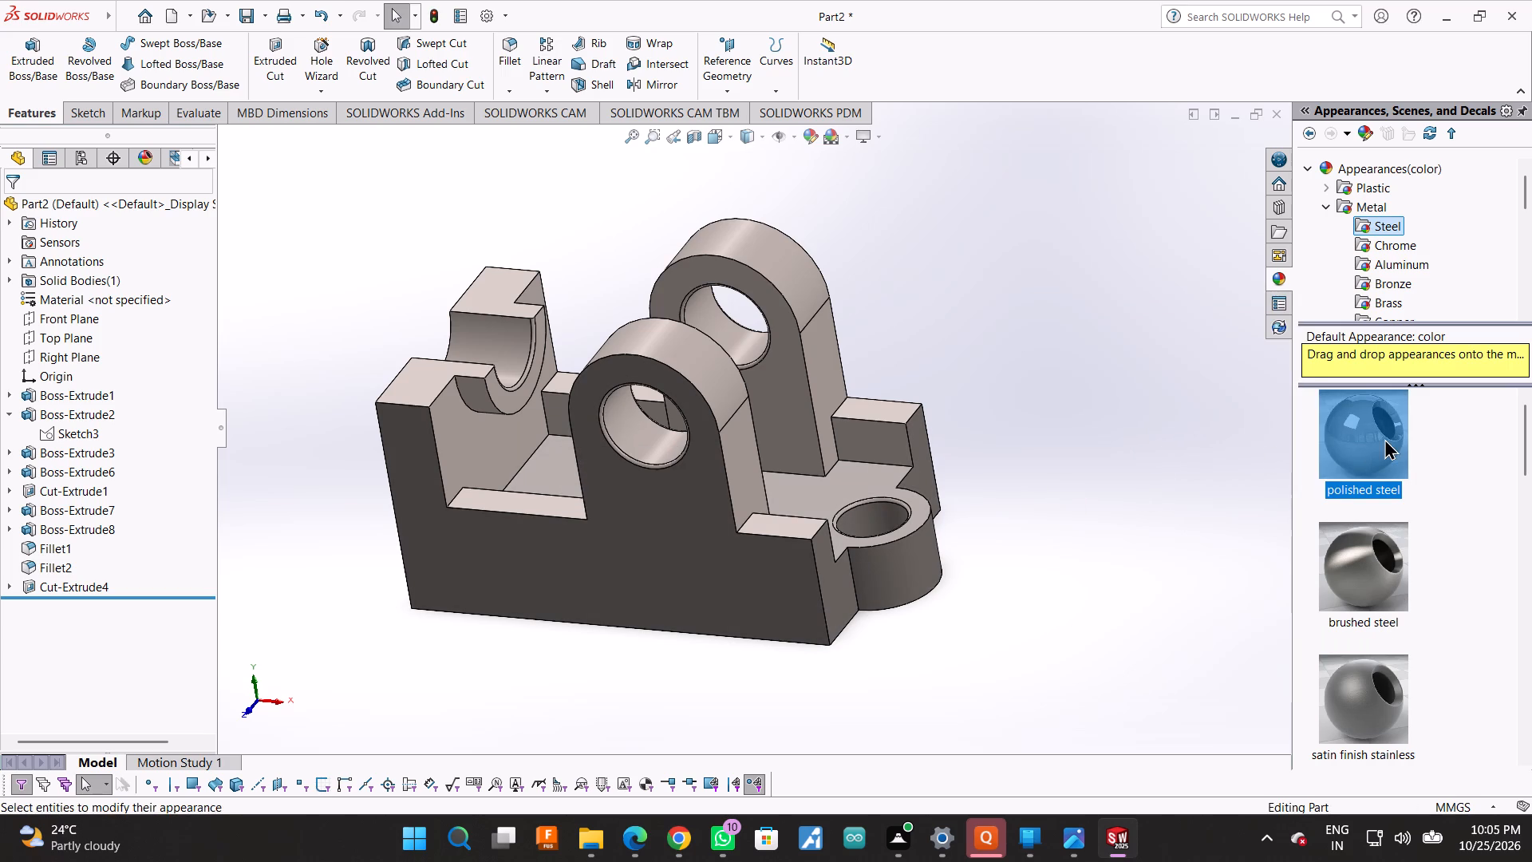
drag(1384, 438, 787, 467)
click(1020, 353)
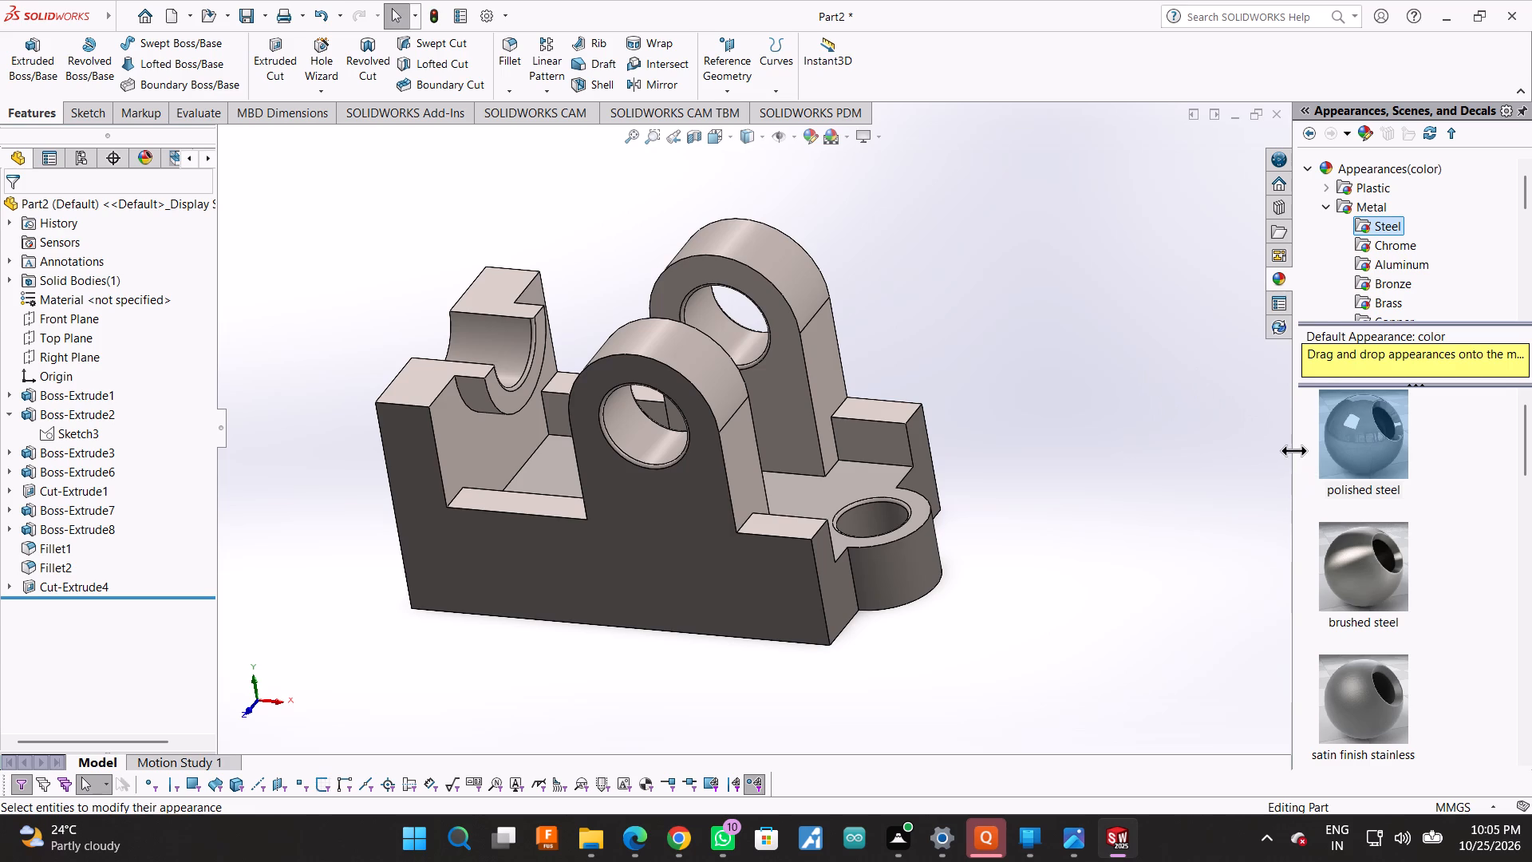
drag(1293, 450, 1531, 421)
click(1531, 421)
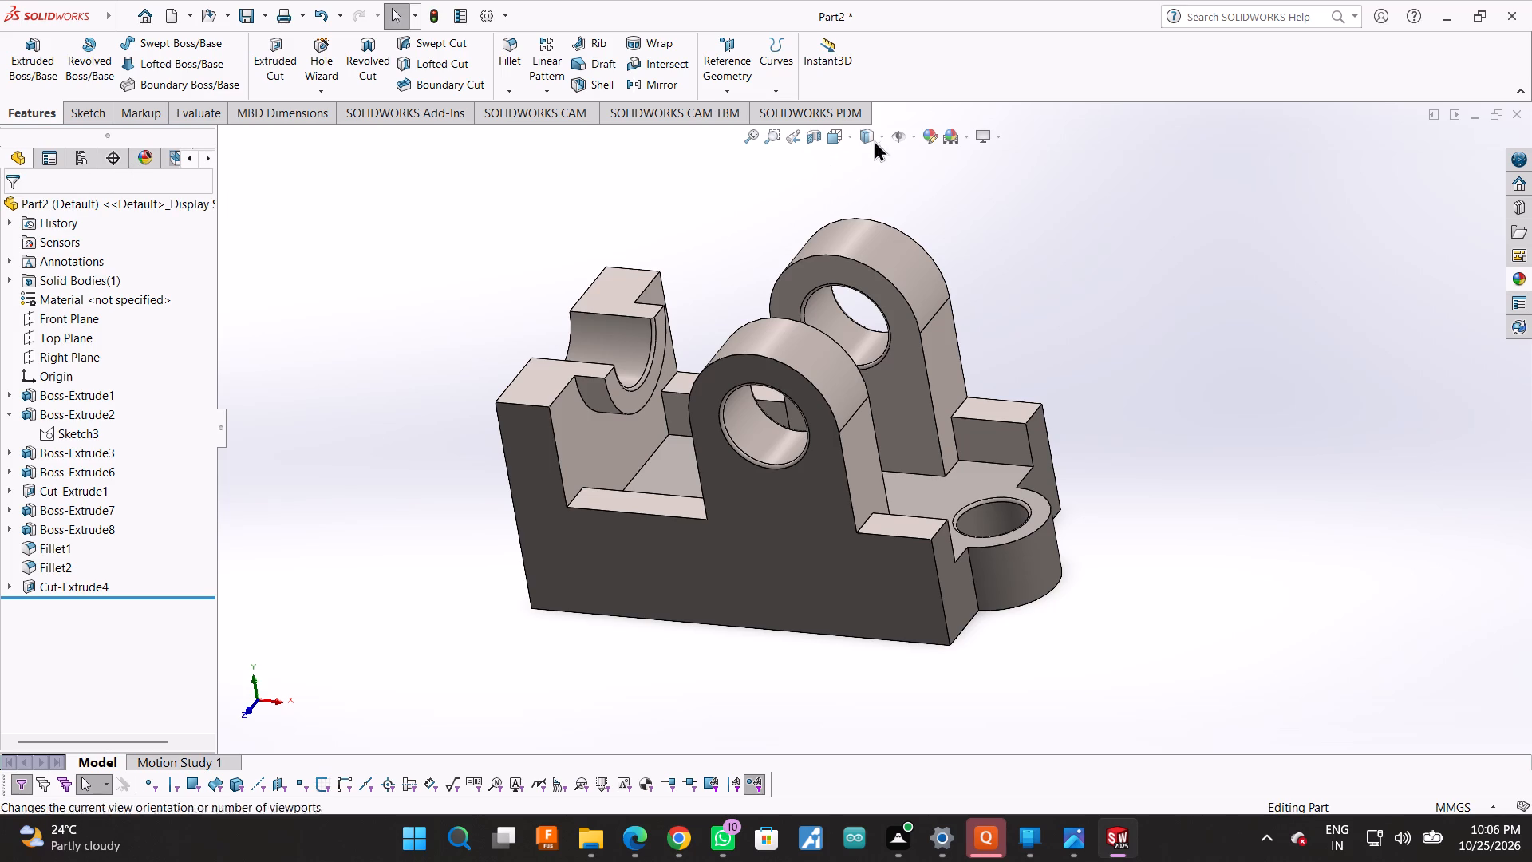
Edit the part's satin finish stainless steel appearance and set its colour to cyan.
click(940, 138)
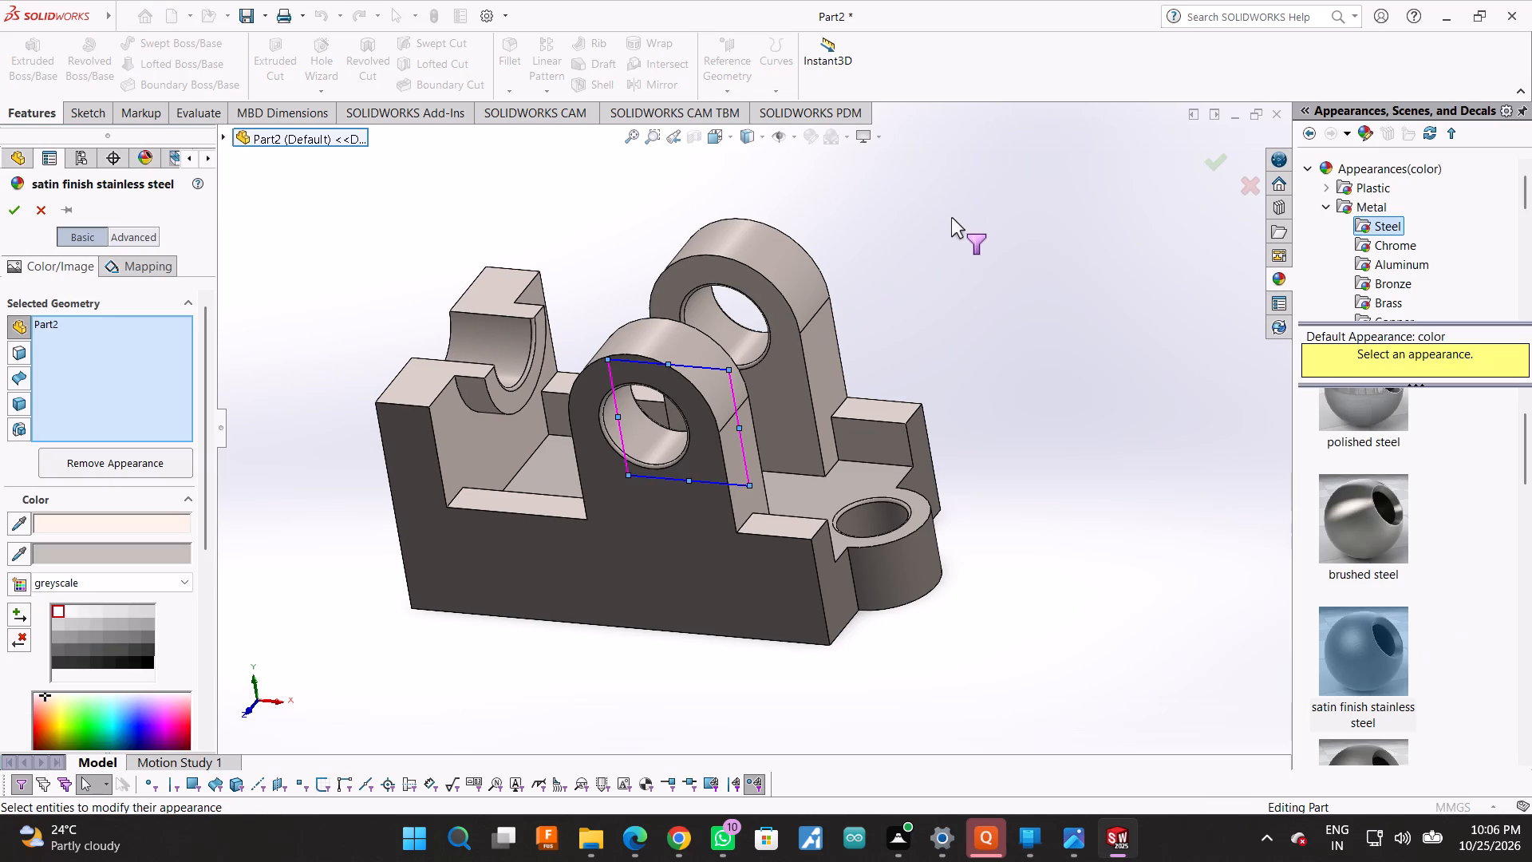
drag(339, 158, 999, 749)
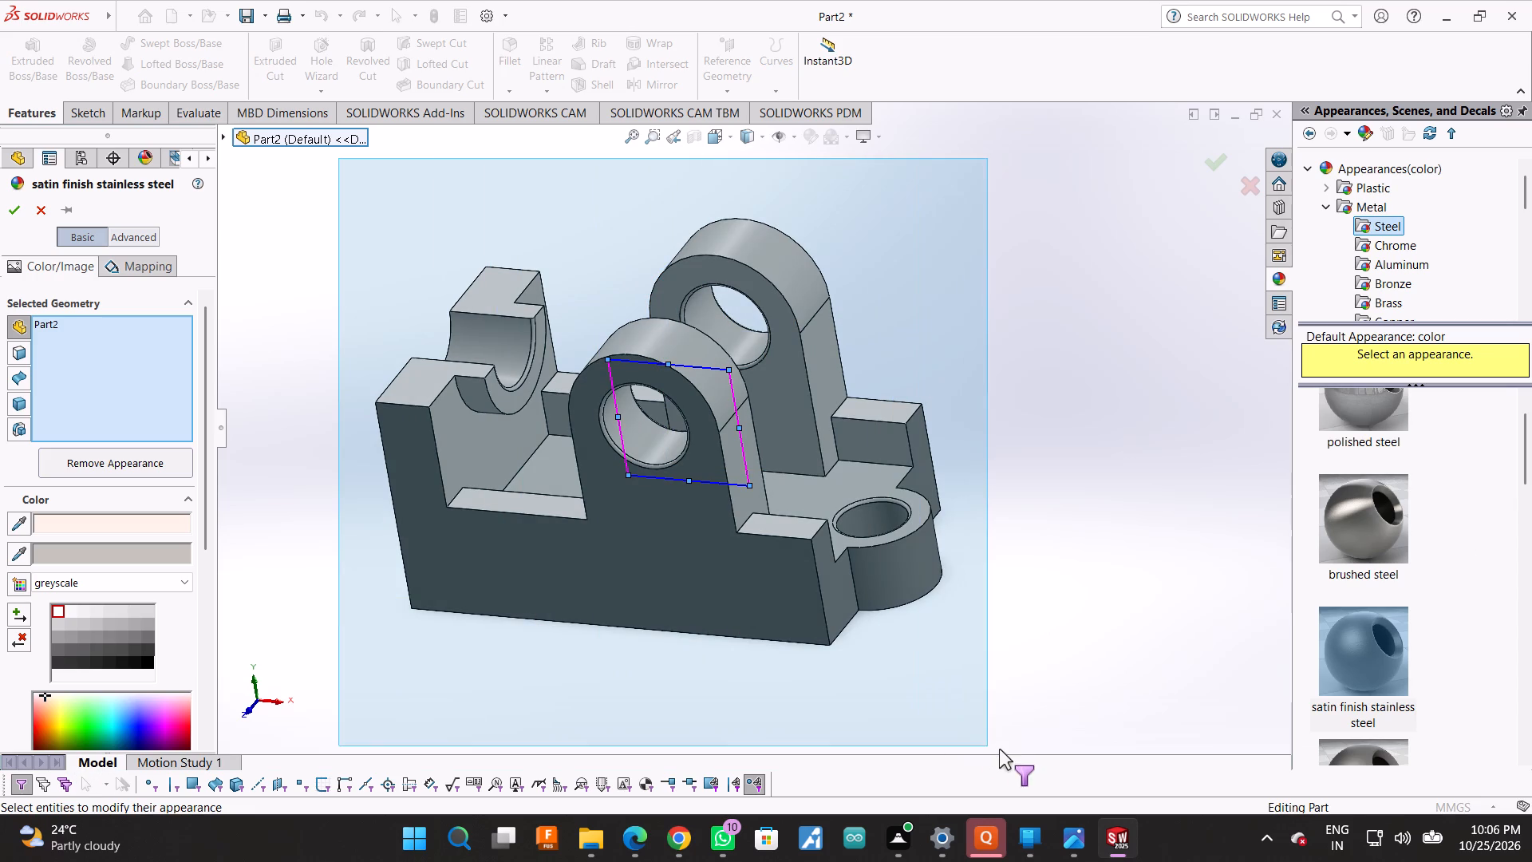
drag(999, 749, 995, 749)
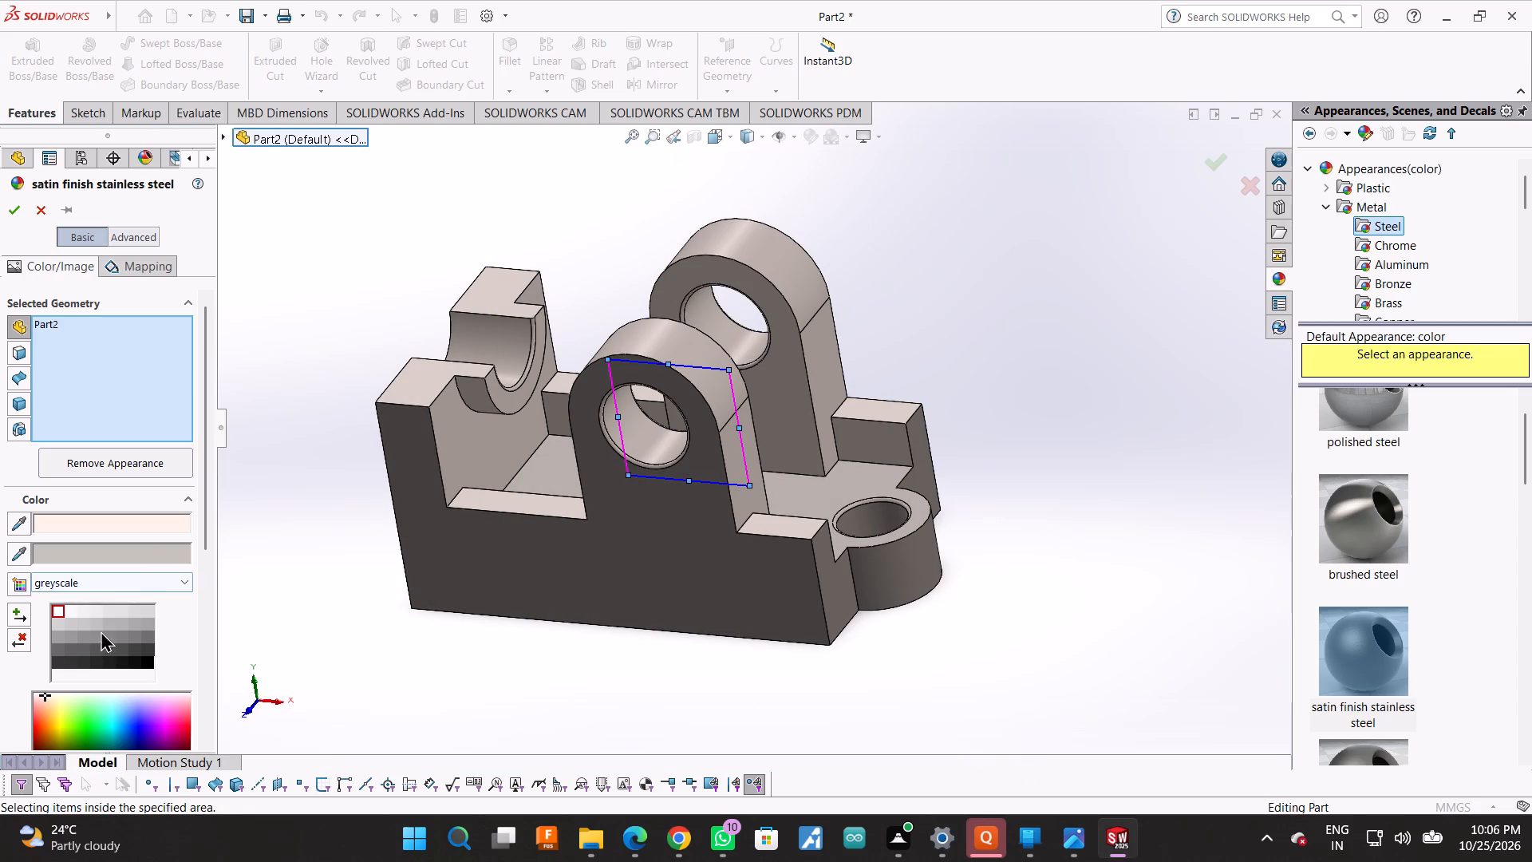
click(144, 531)
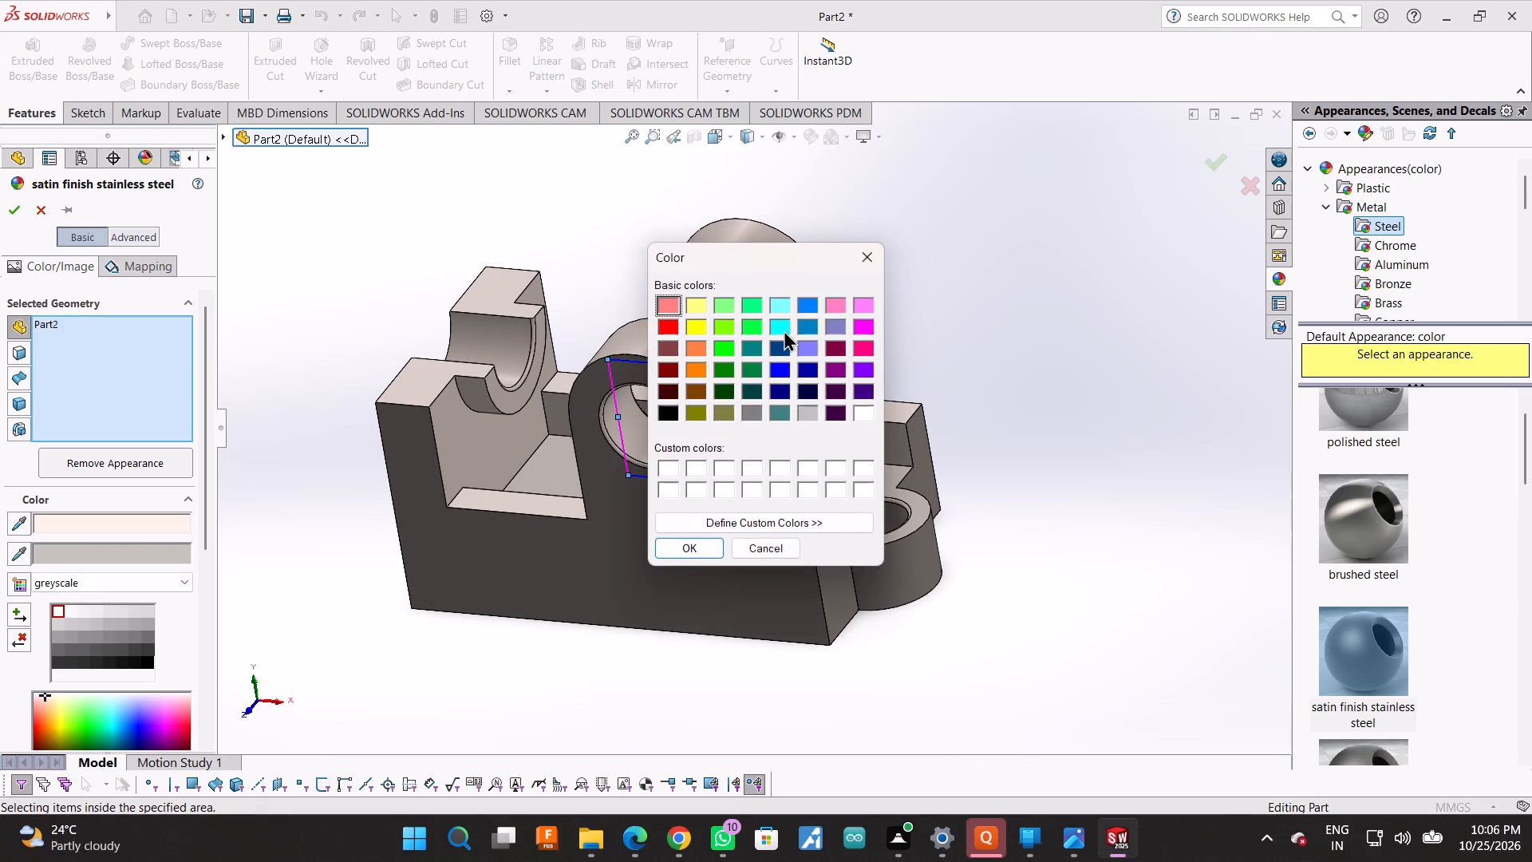
click(780, 328)
click(686, 554)
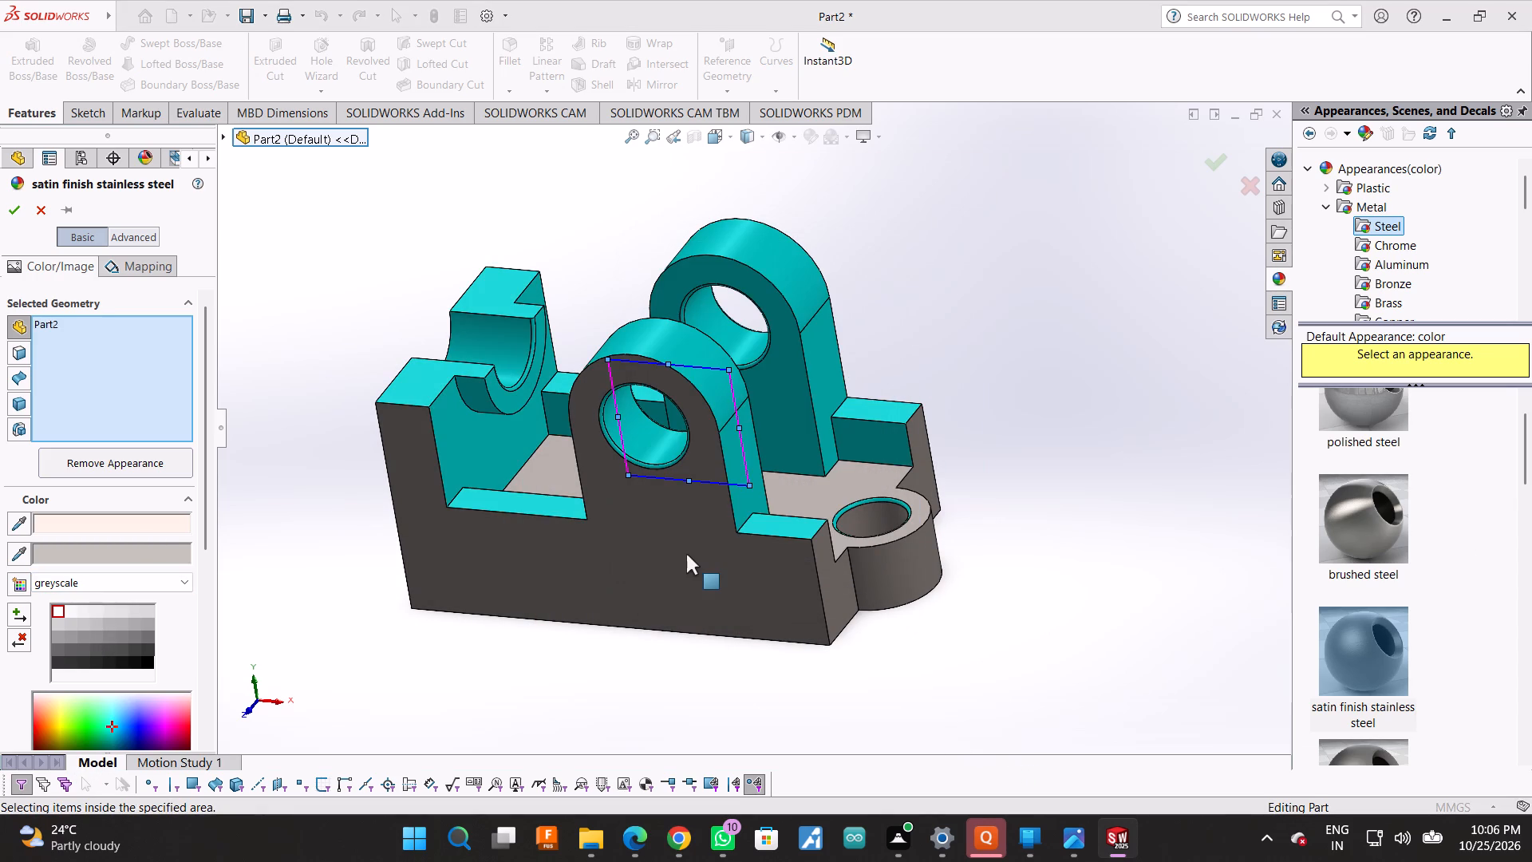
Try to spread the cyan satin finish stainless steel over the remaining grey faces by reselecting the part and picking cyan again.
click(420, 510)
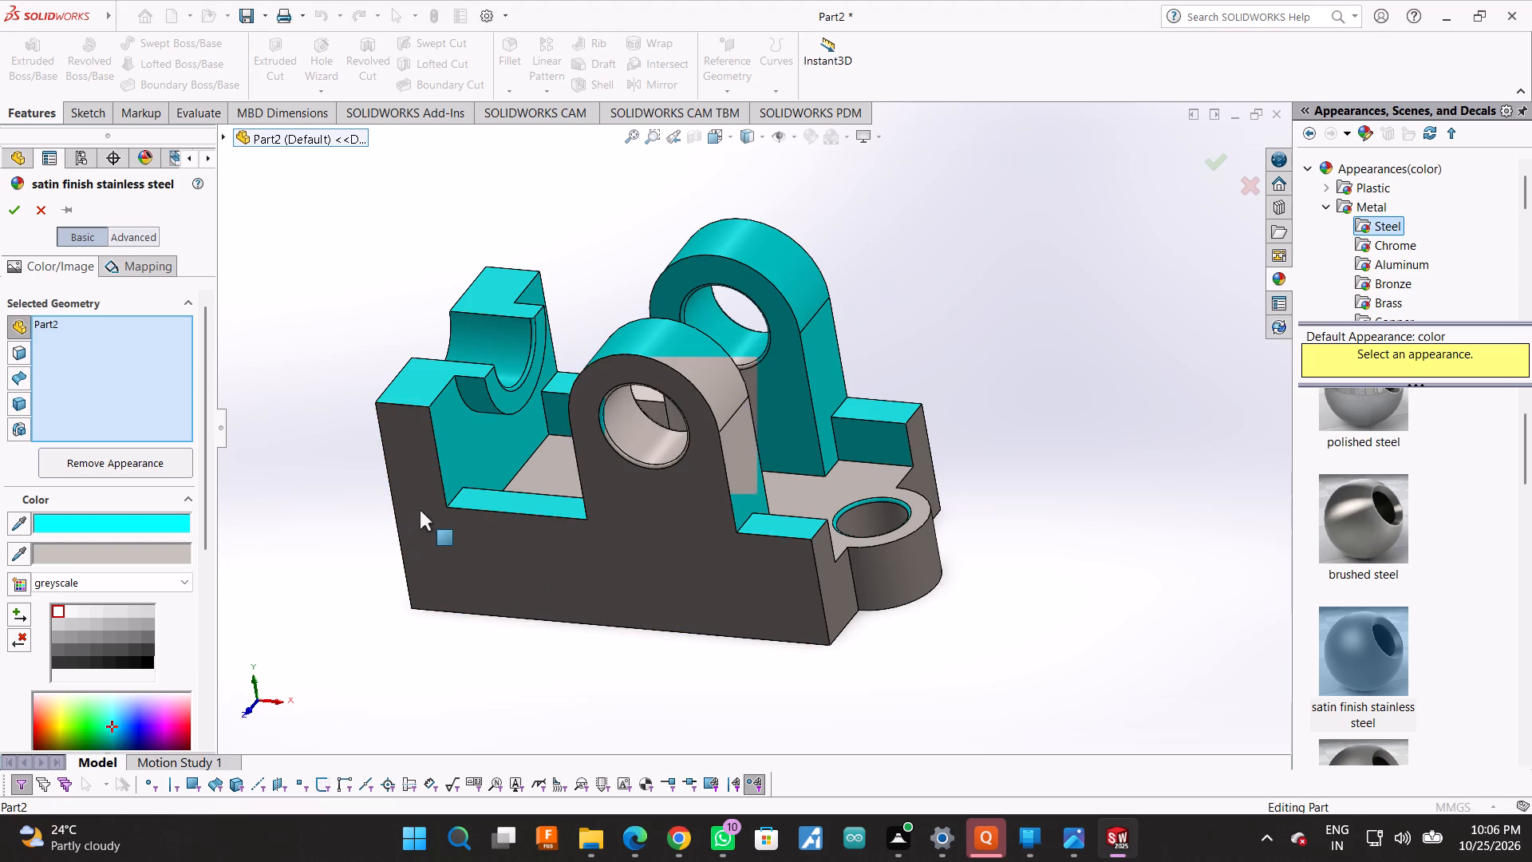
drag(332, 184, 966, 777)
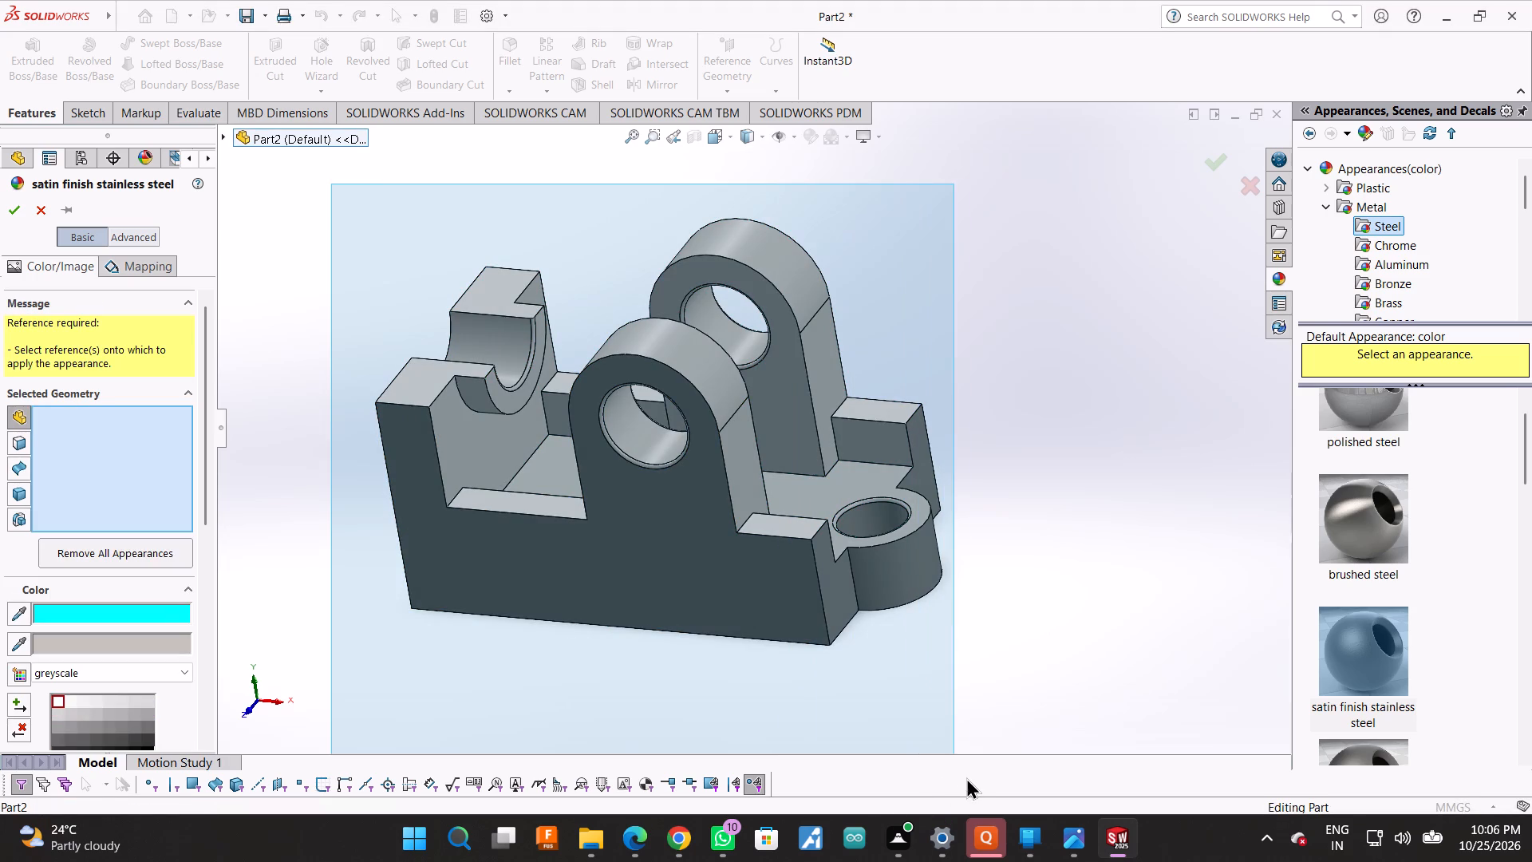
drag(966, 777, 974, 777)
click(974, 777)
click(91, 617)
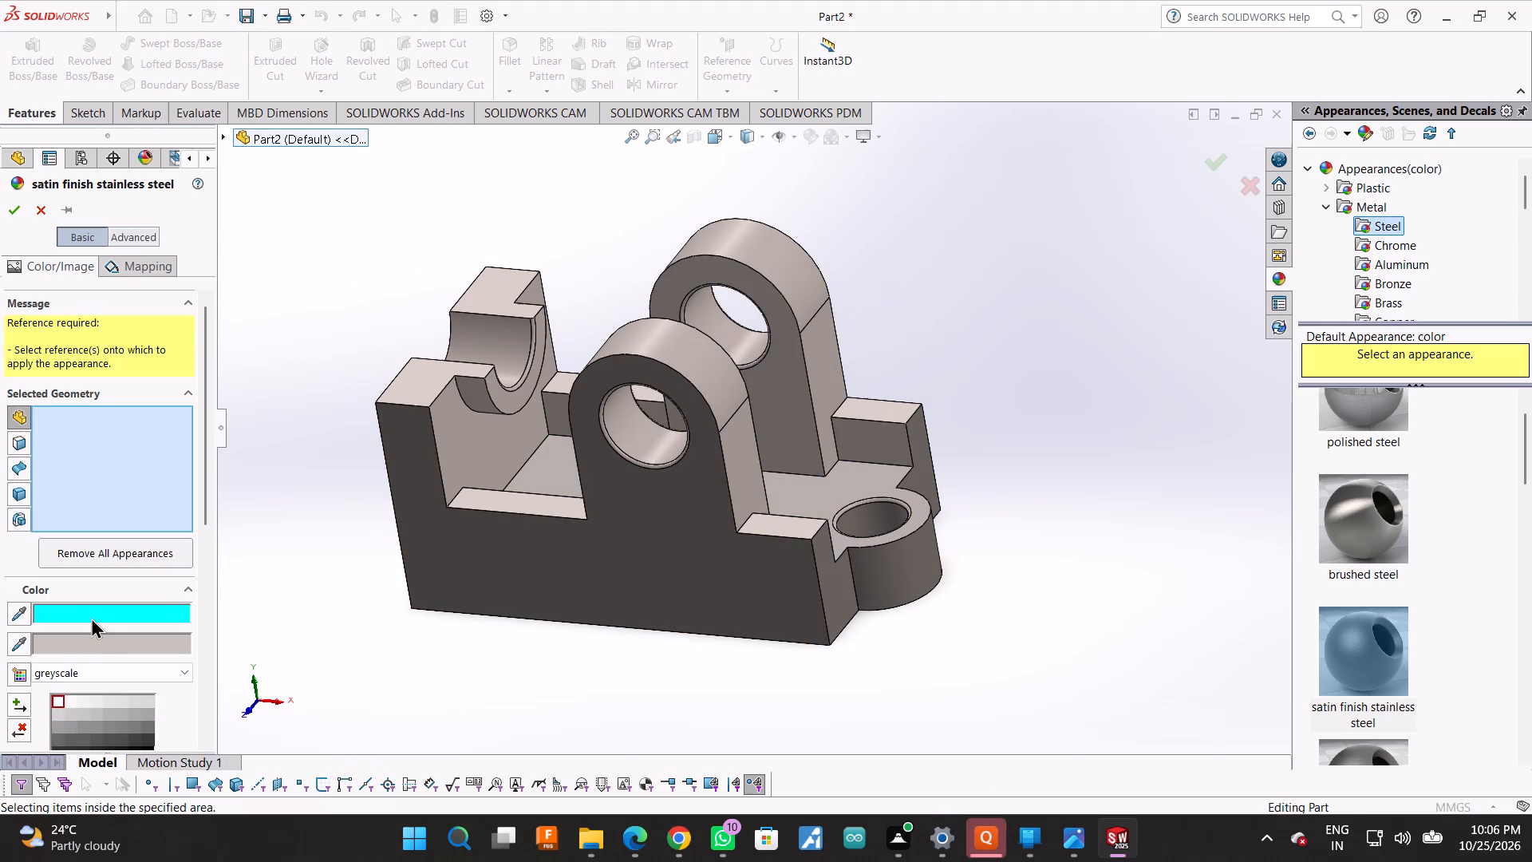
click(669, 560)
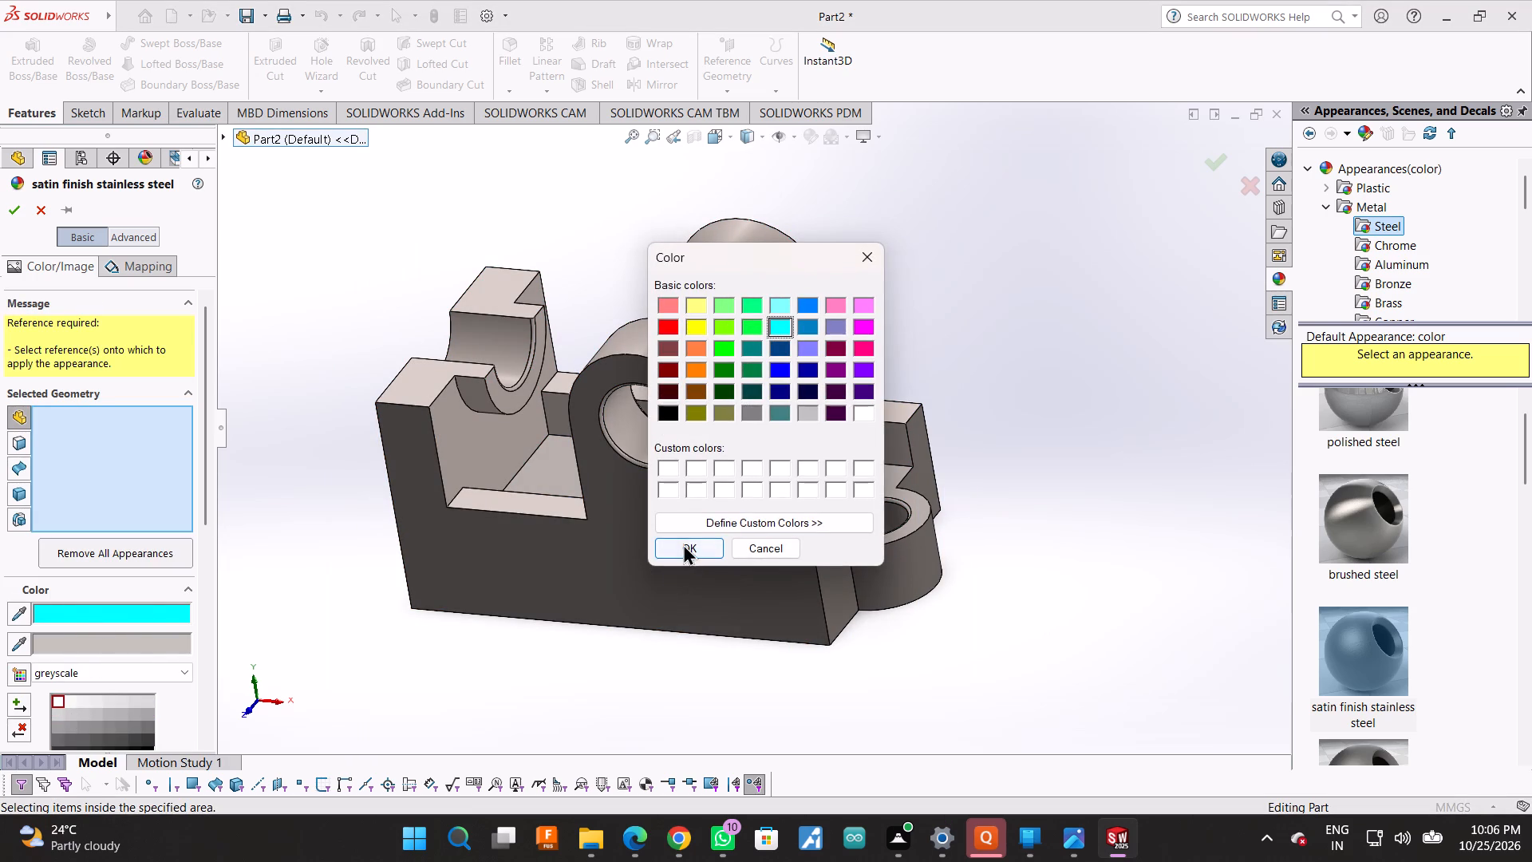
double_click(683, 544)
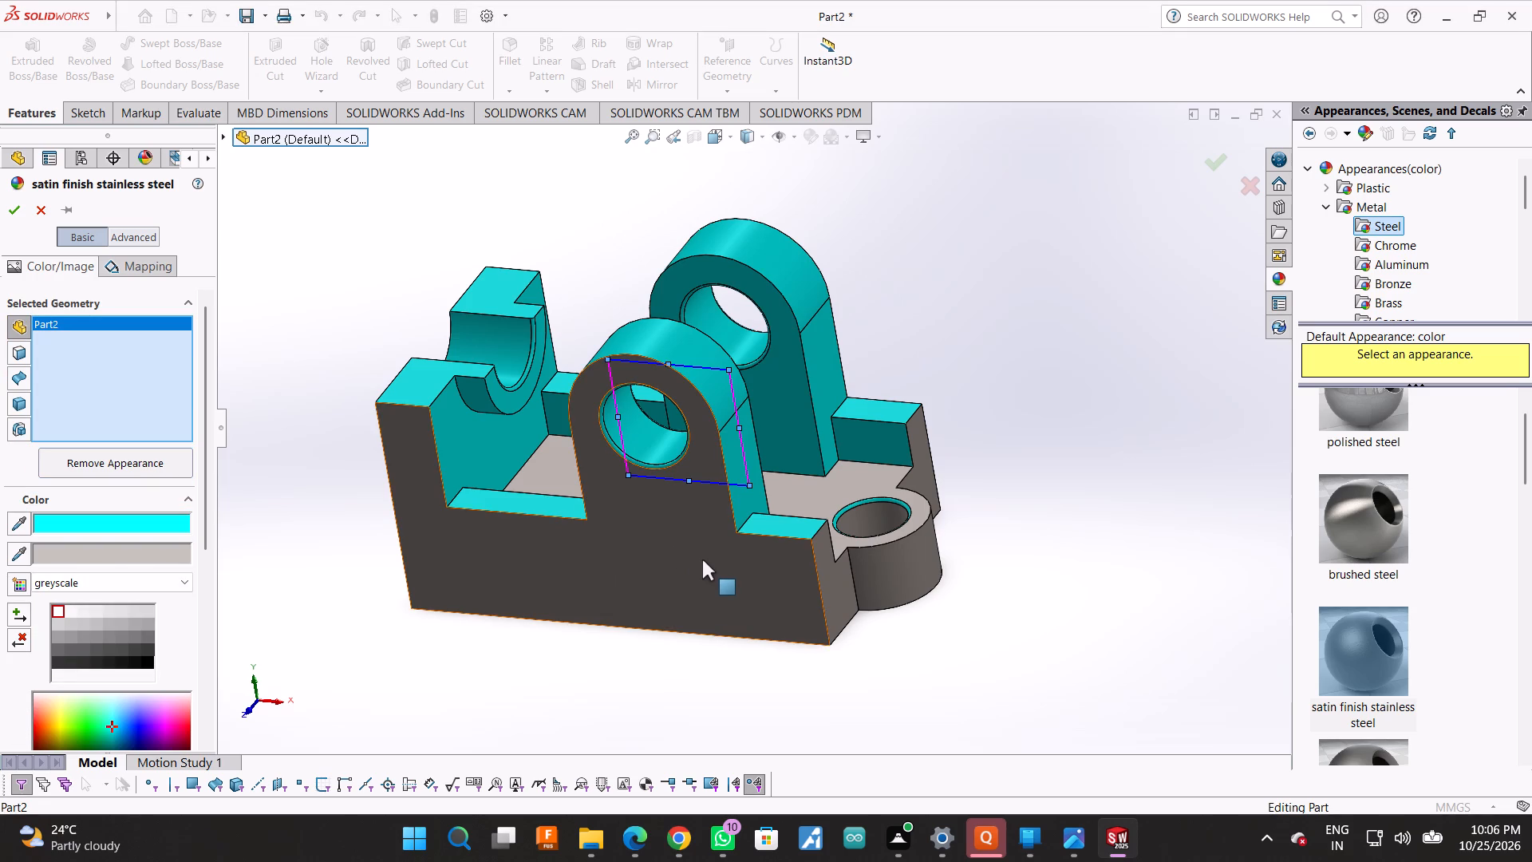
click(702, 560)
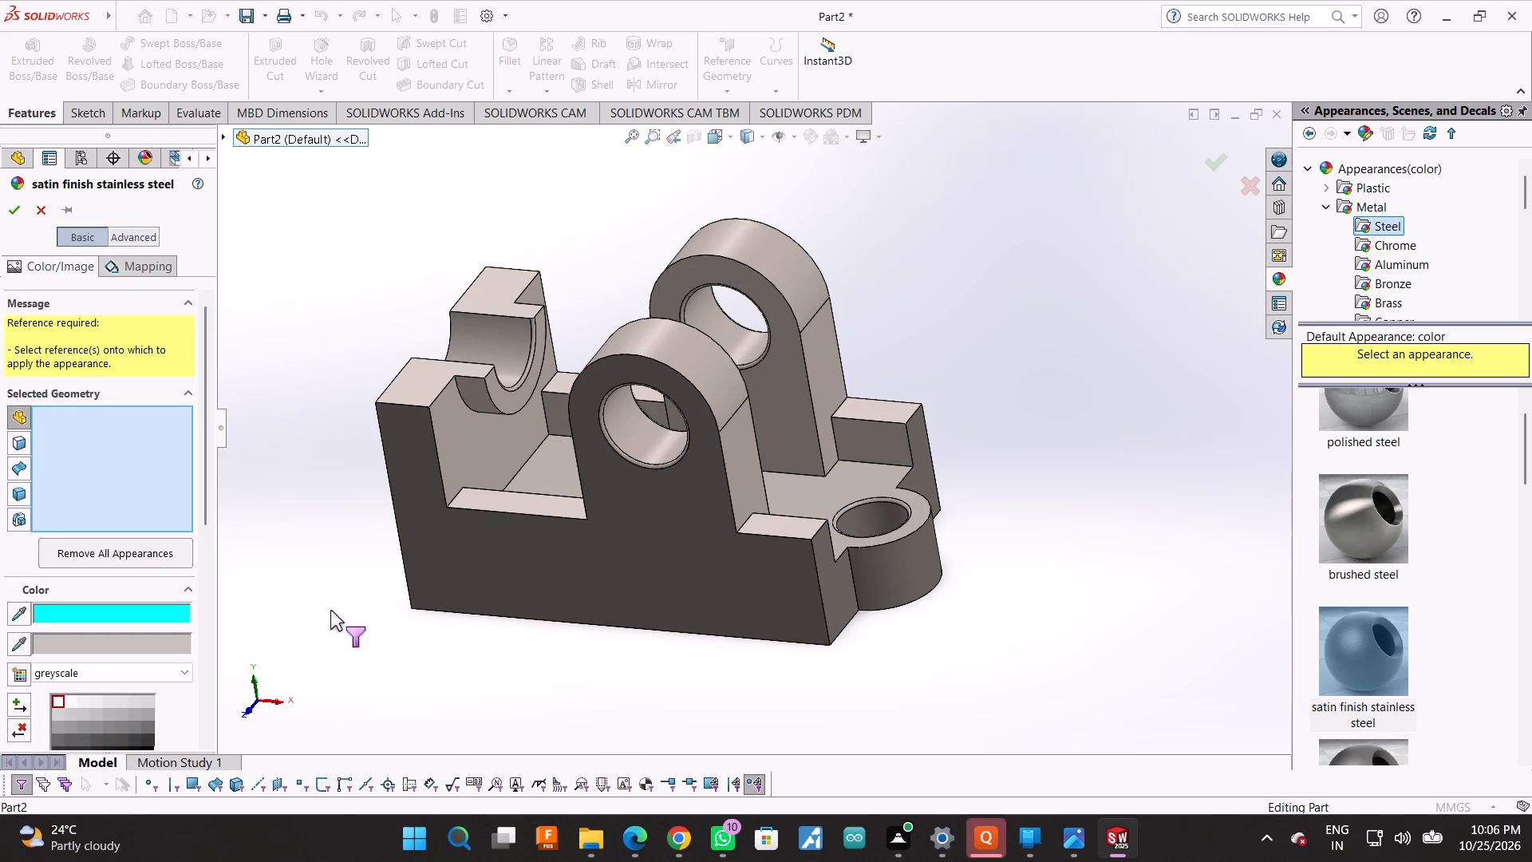
Apply the cyan colour to the whole part's satin finish stainless steel appearance and accept the edit.
click(149, 604)
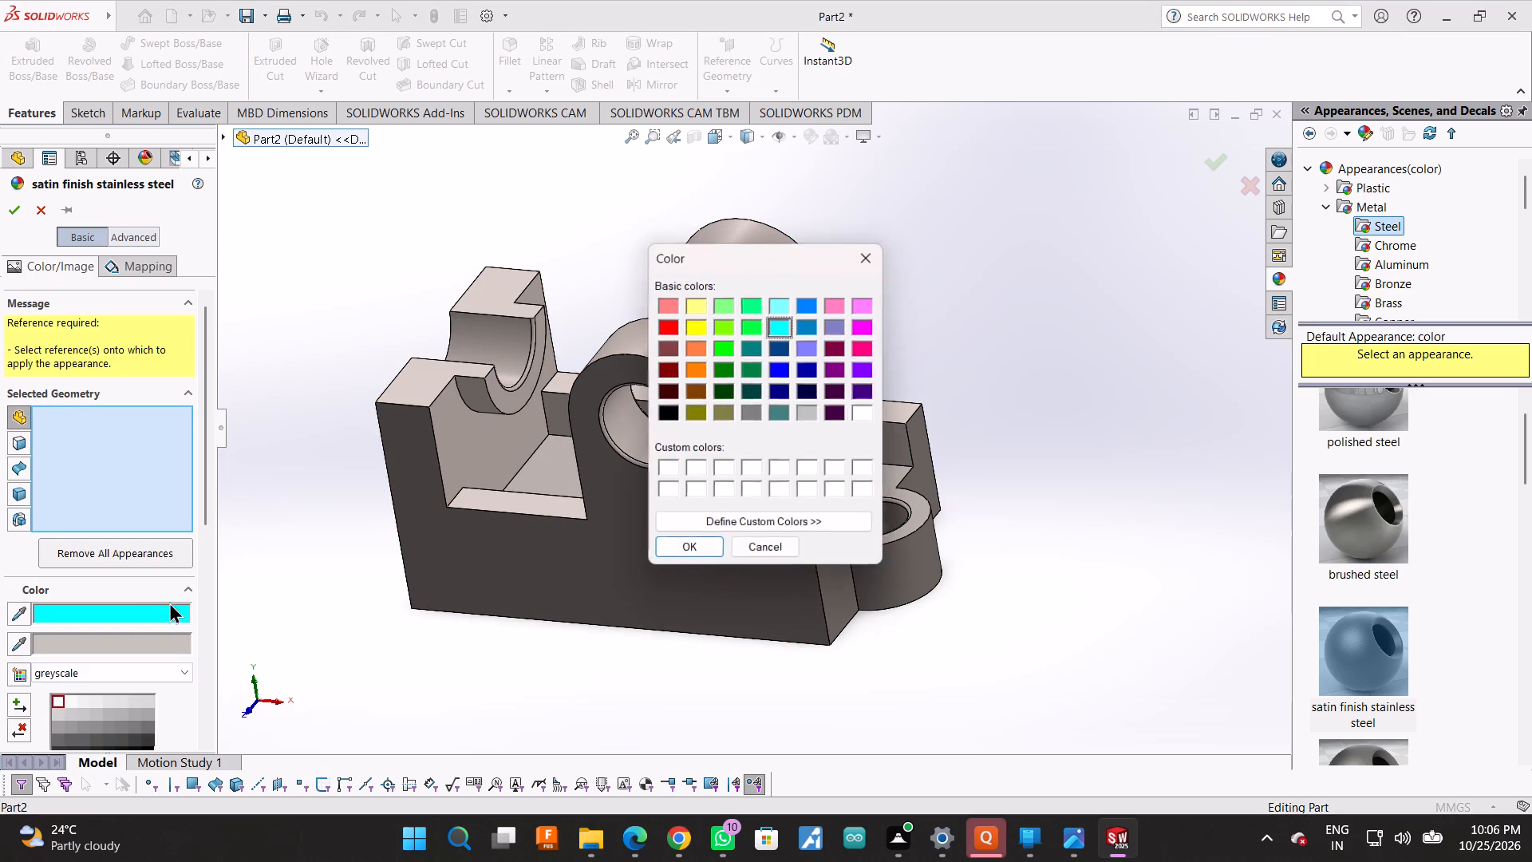
click(692, 552)
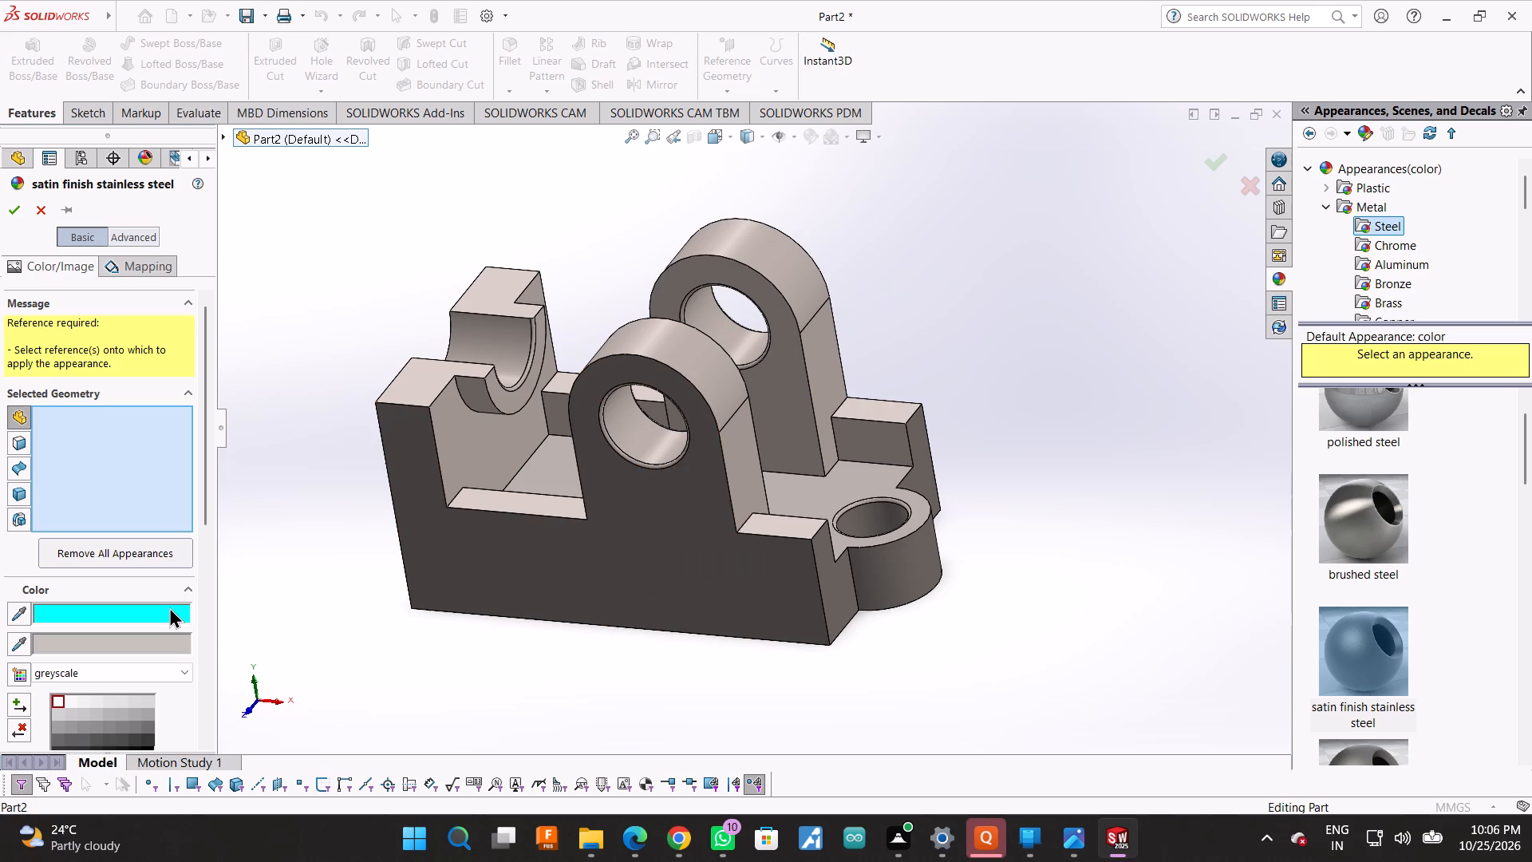
click(167, 607)
click(676, 541)
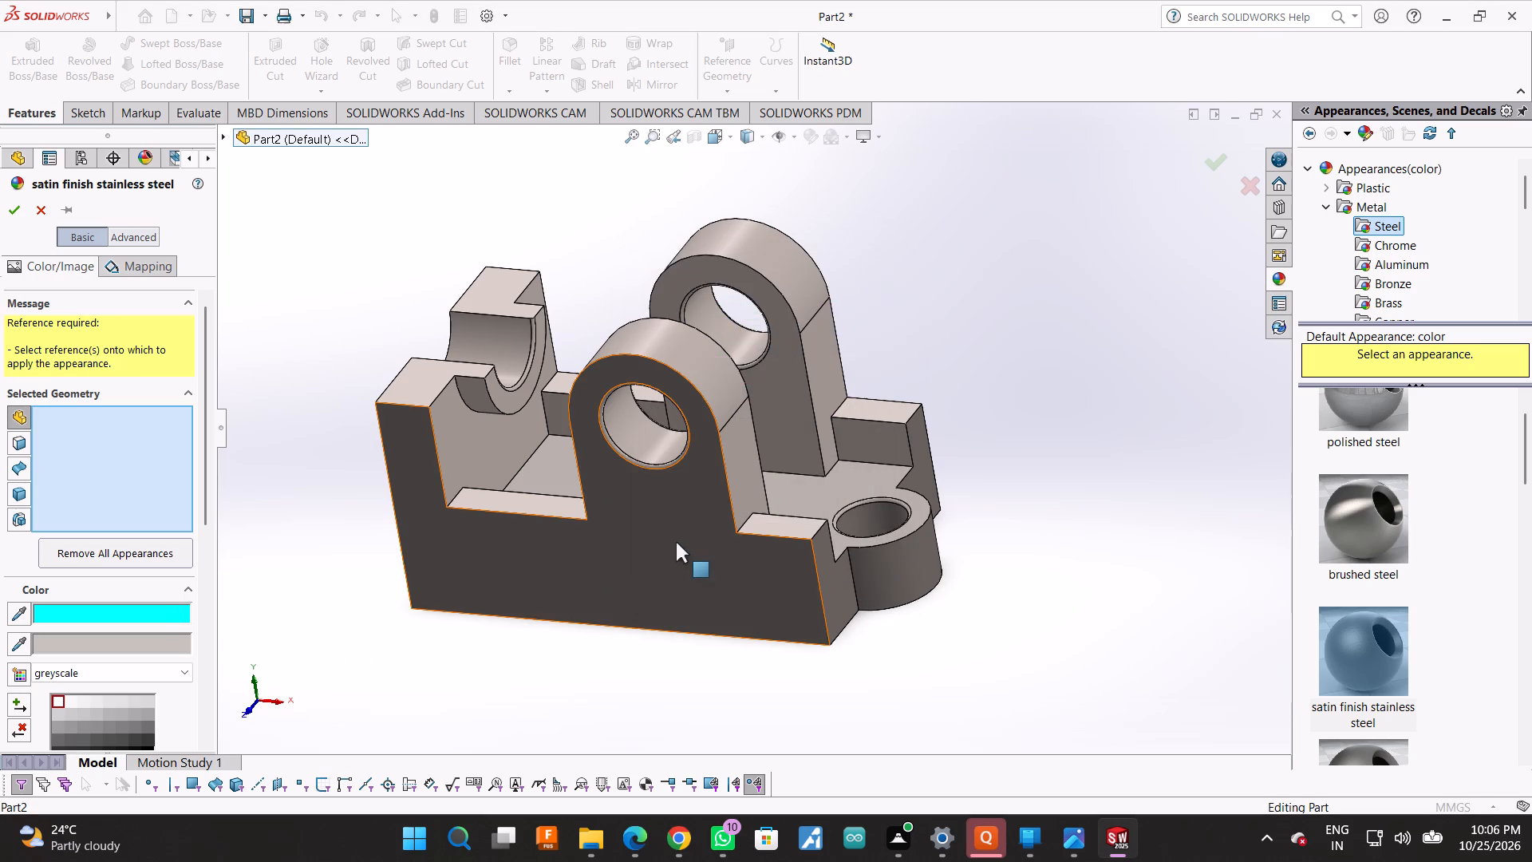
drag(369, 146, 883, 694)
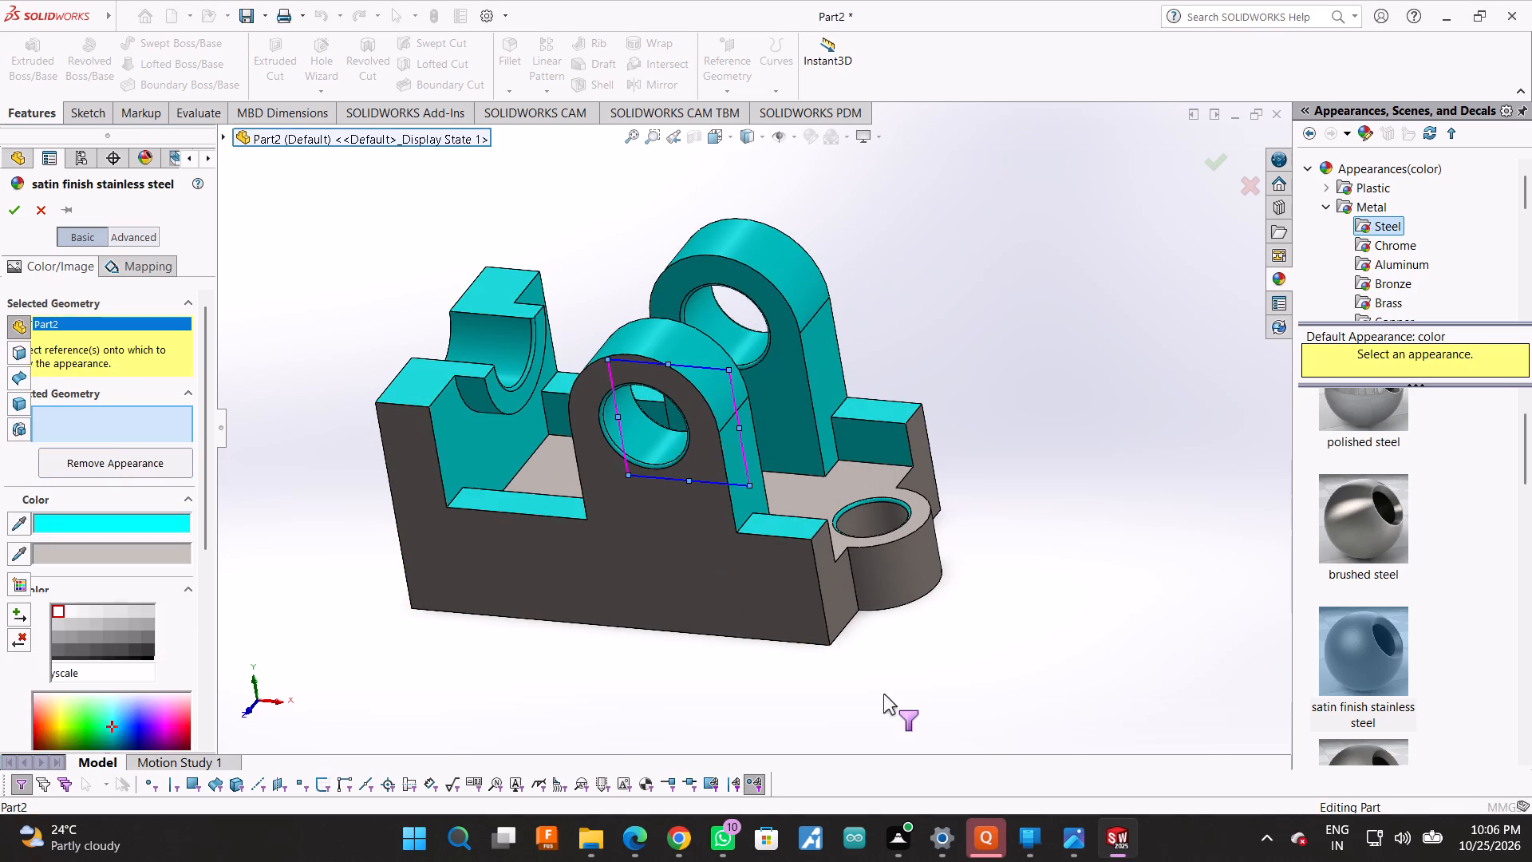
drag(883, 694, 802, 595)
click(784, 581)
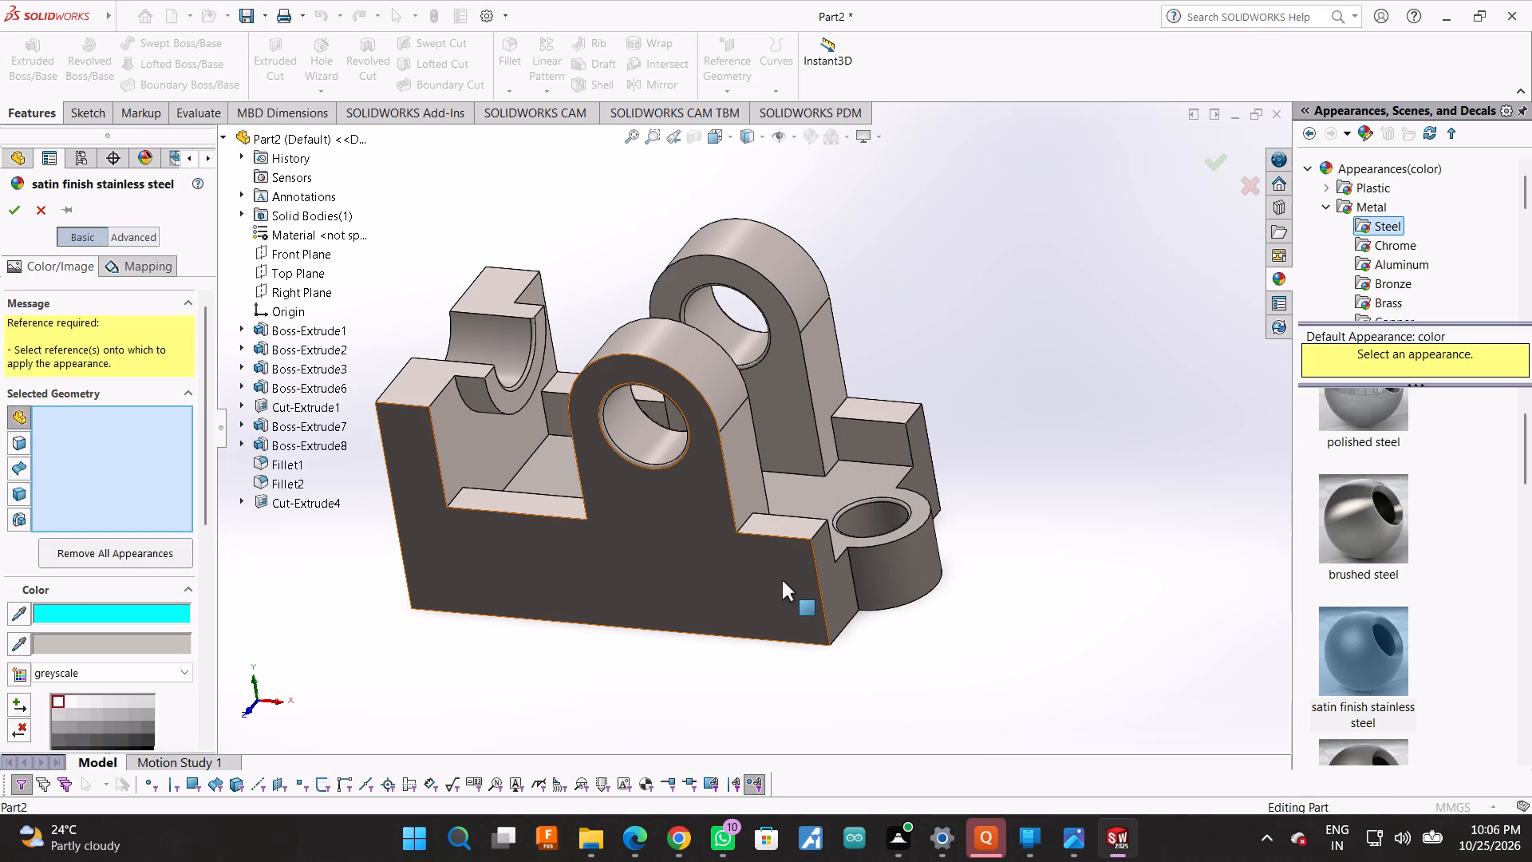
click(782, 580)
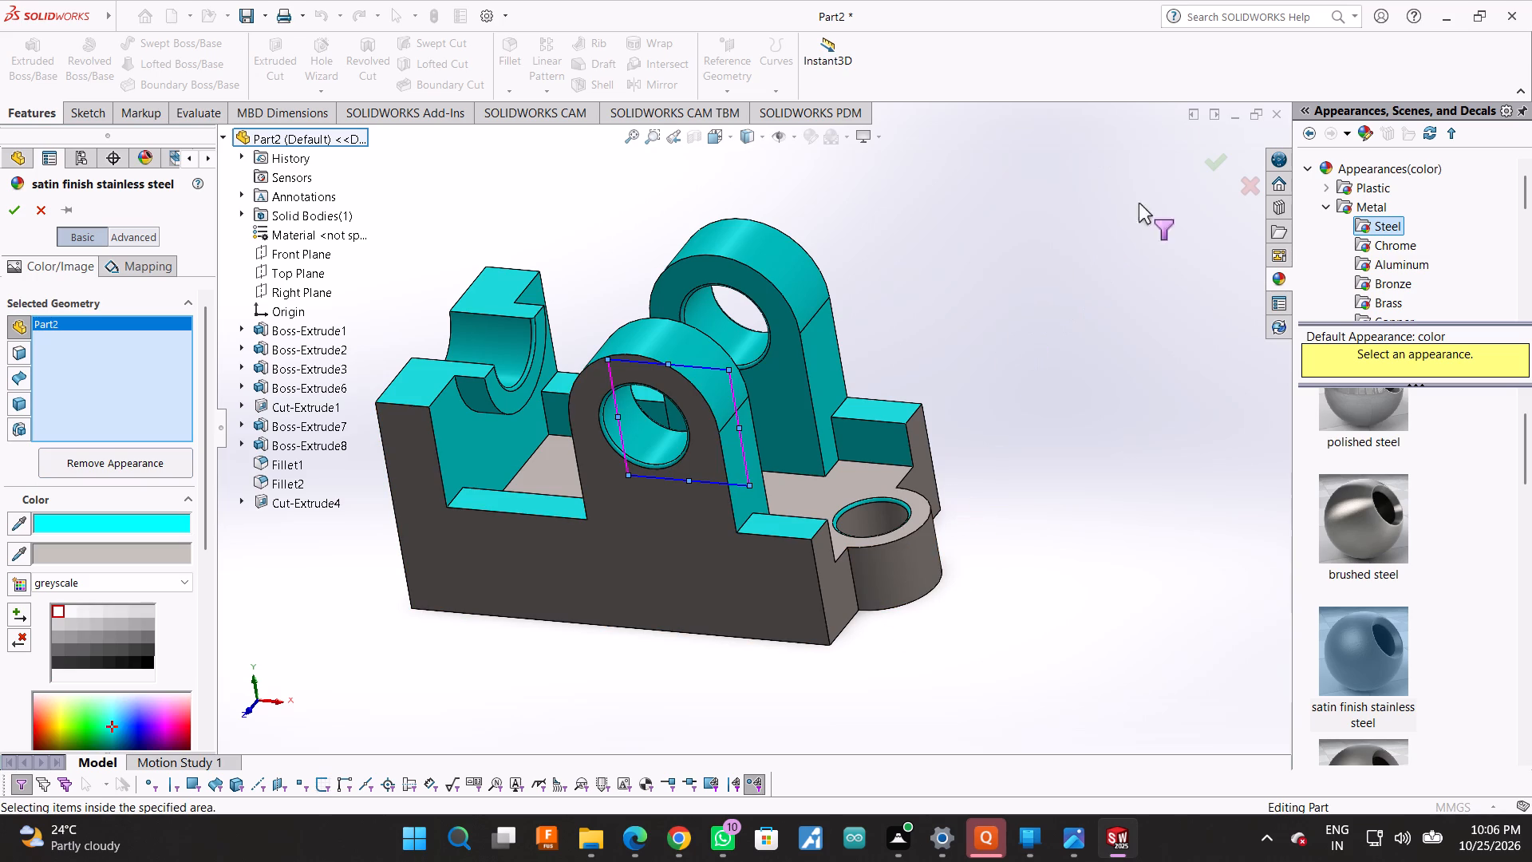
click(1201, 158)
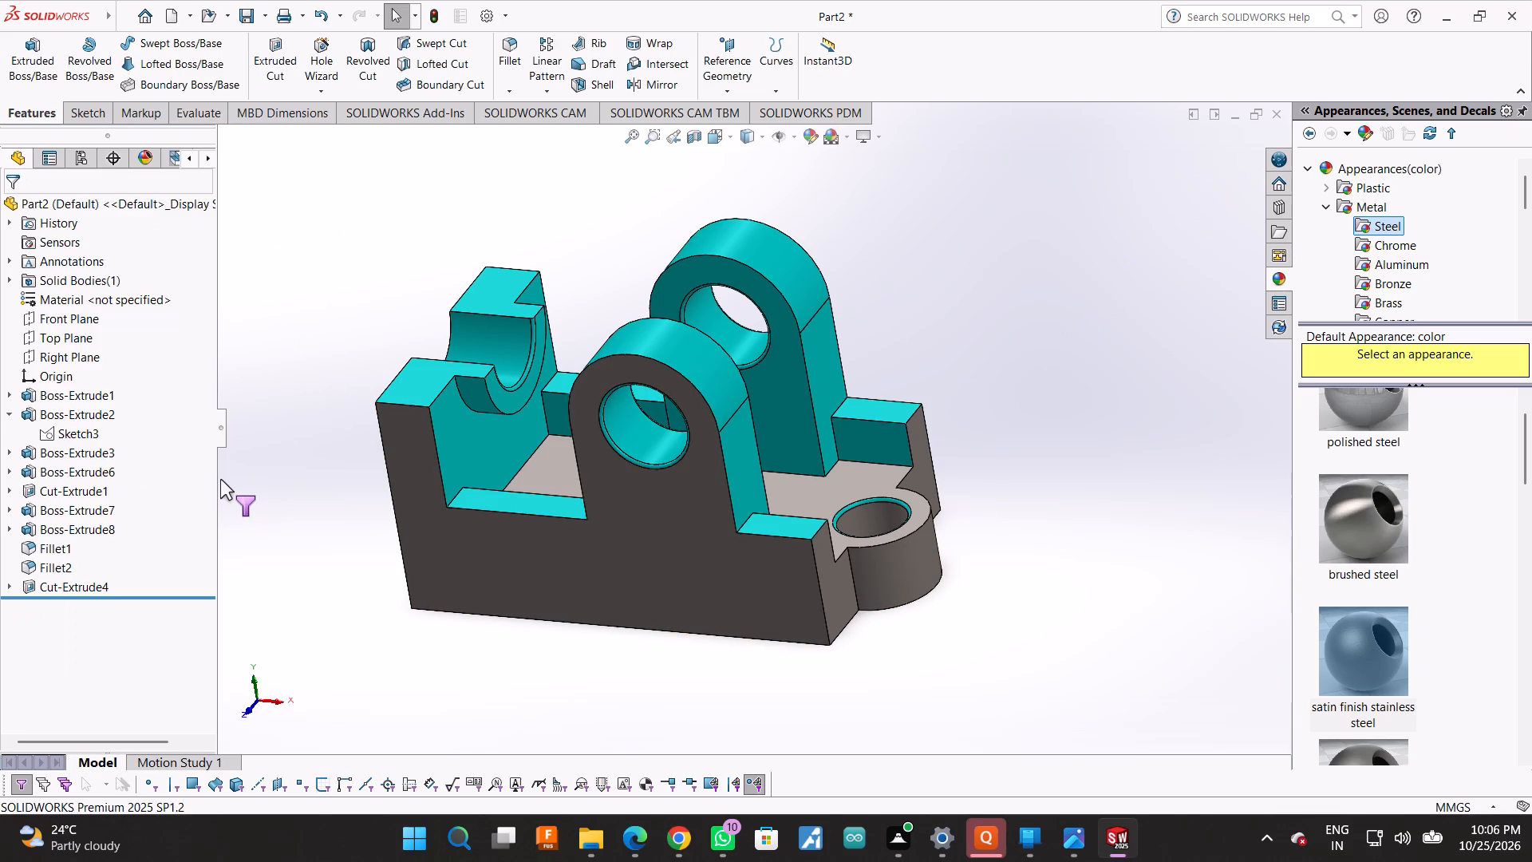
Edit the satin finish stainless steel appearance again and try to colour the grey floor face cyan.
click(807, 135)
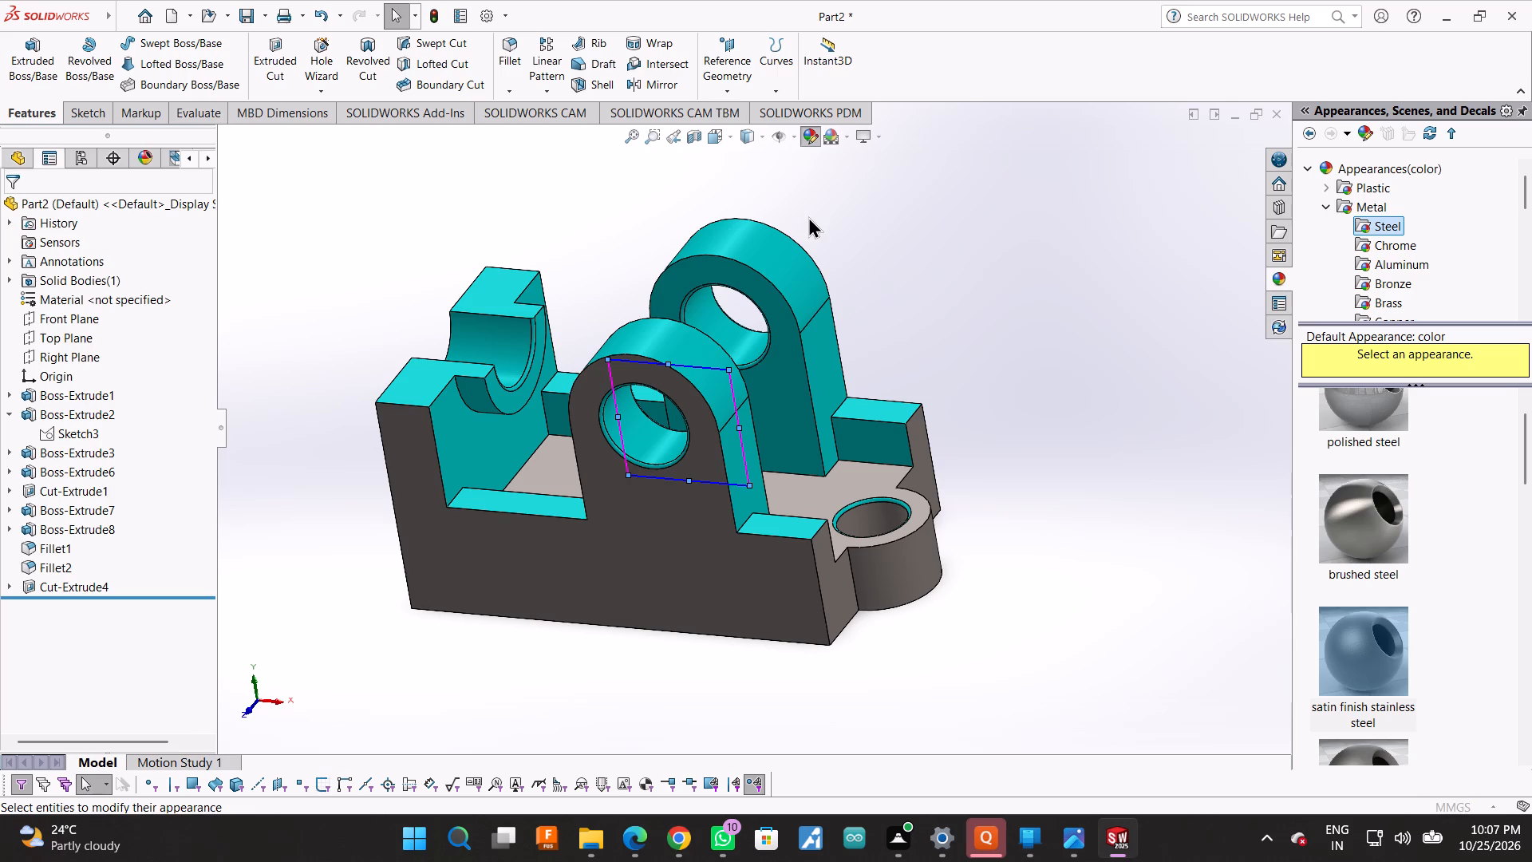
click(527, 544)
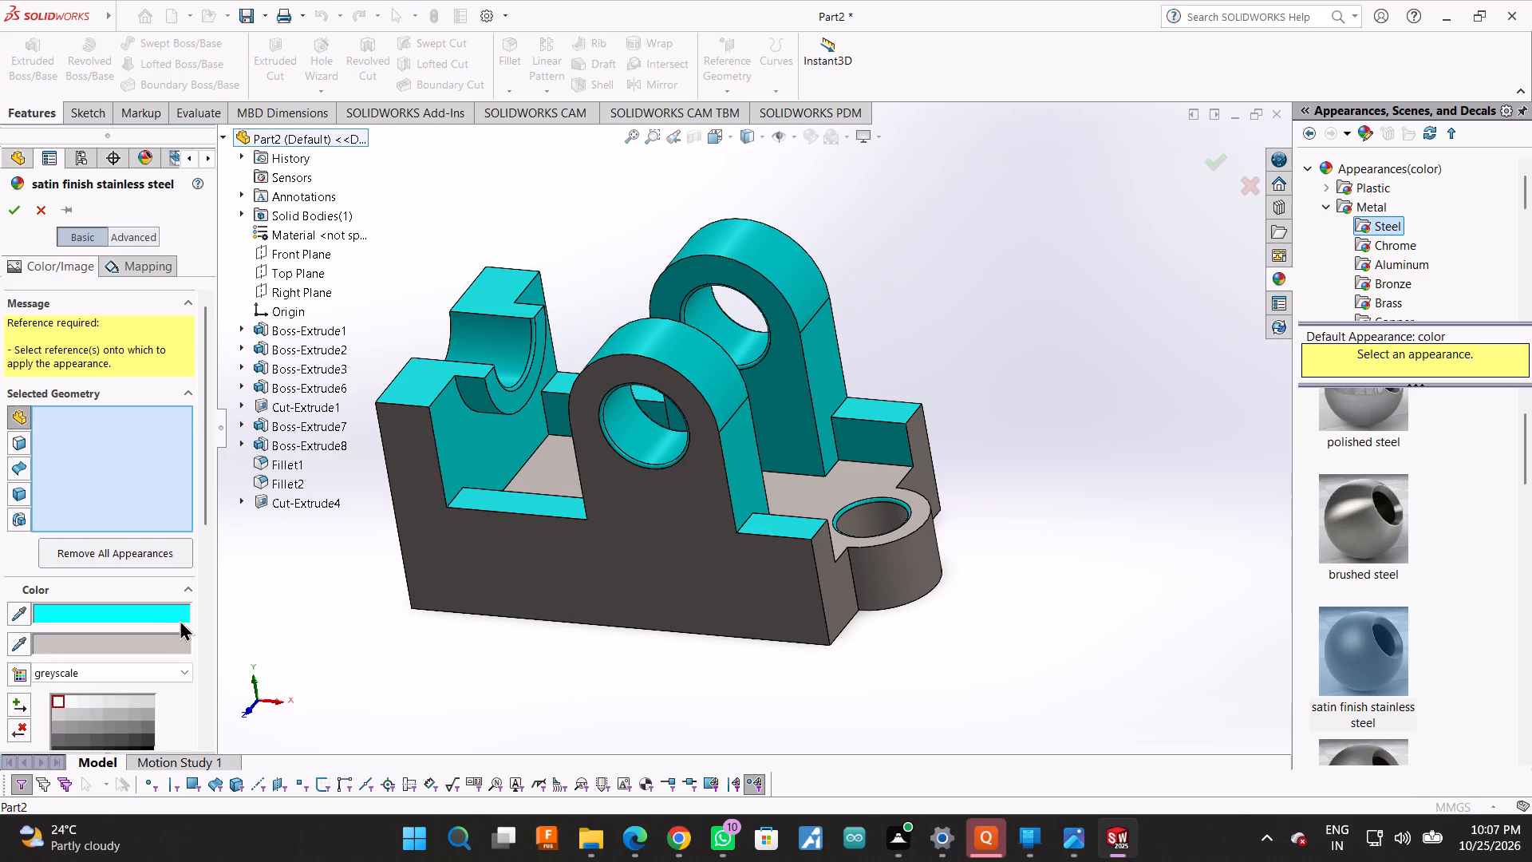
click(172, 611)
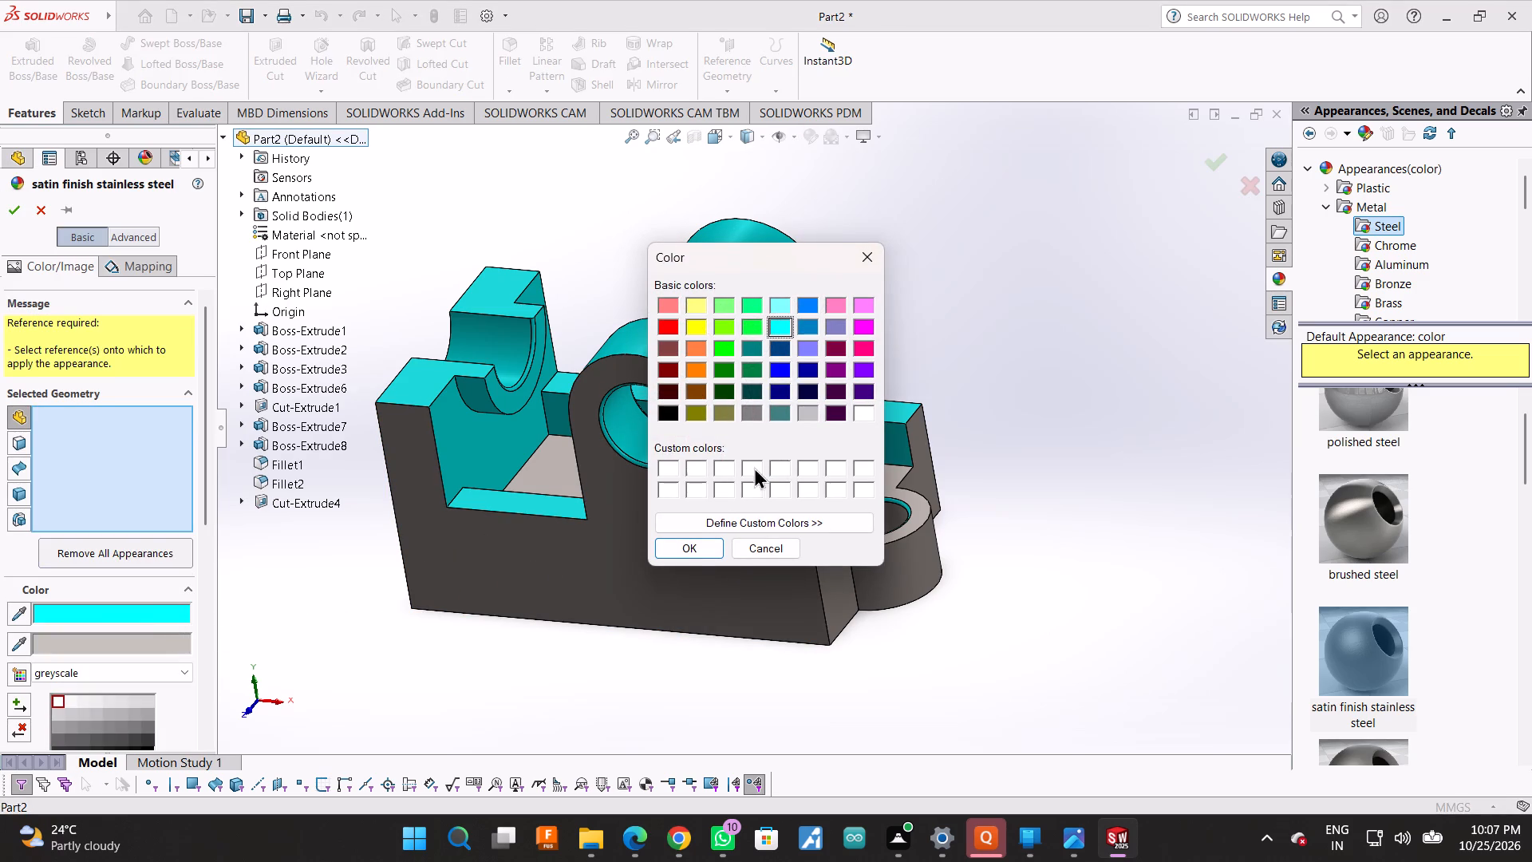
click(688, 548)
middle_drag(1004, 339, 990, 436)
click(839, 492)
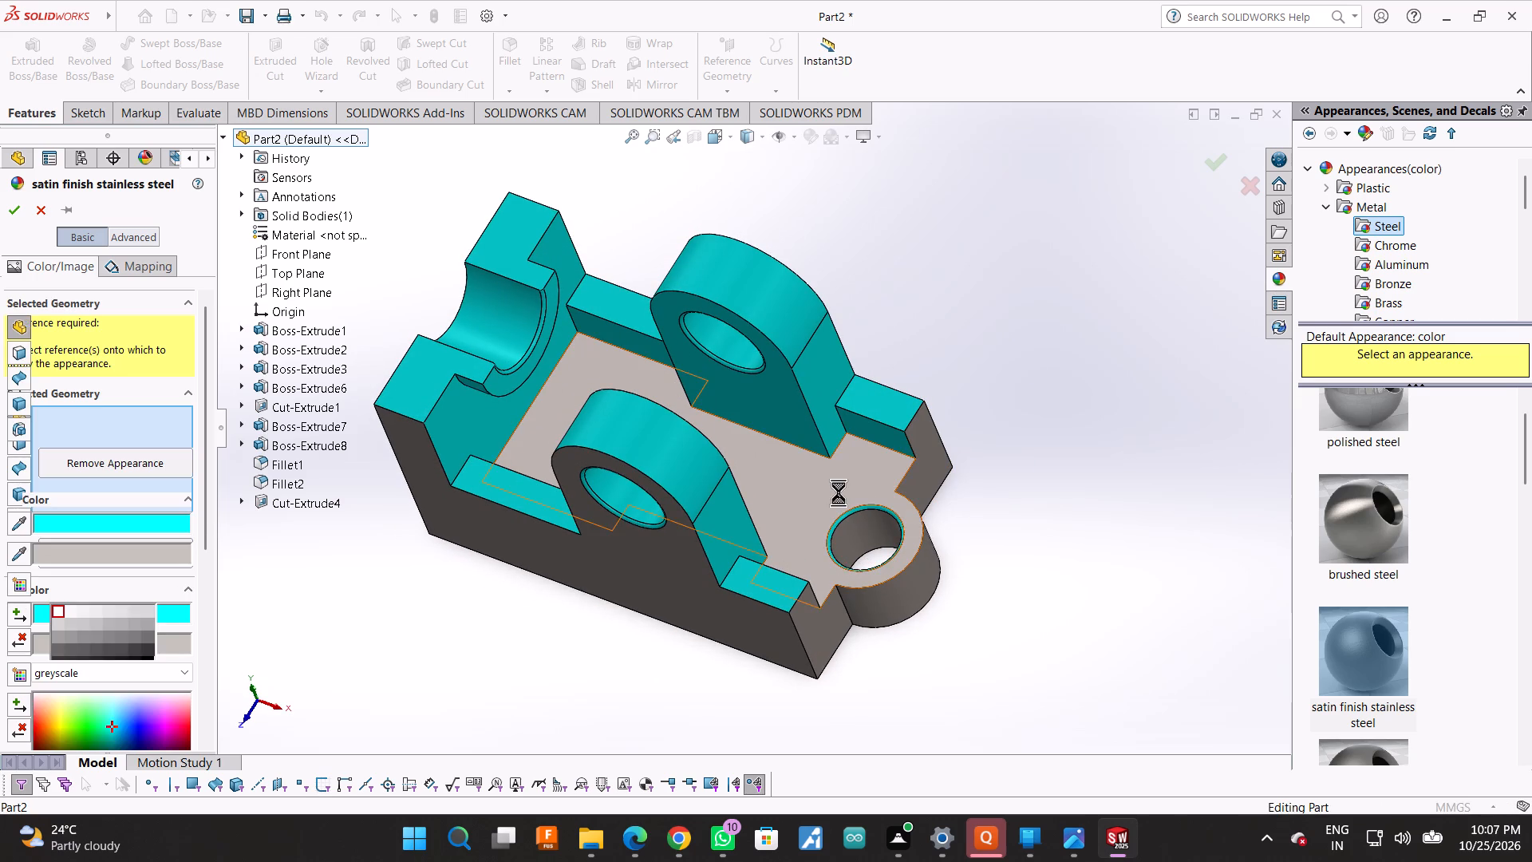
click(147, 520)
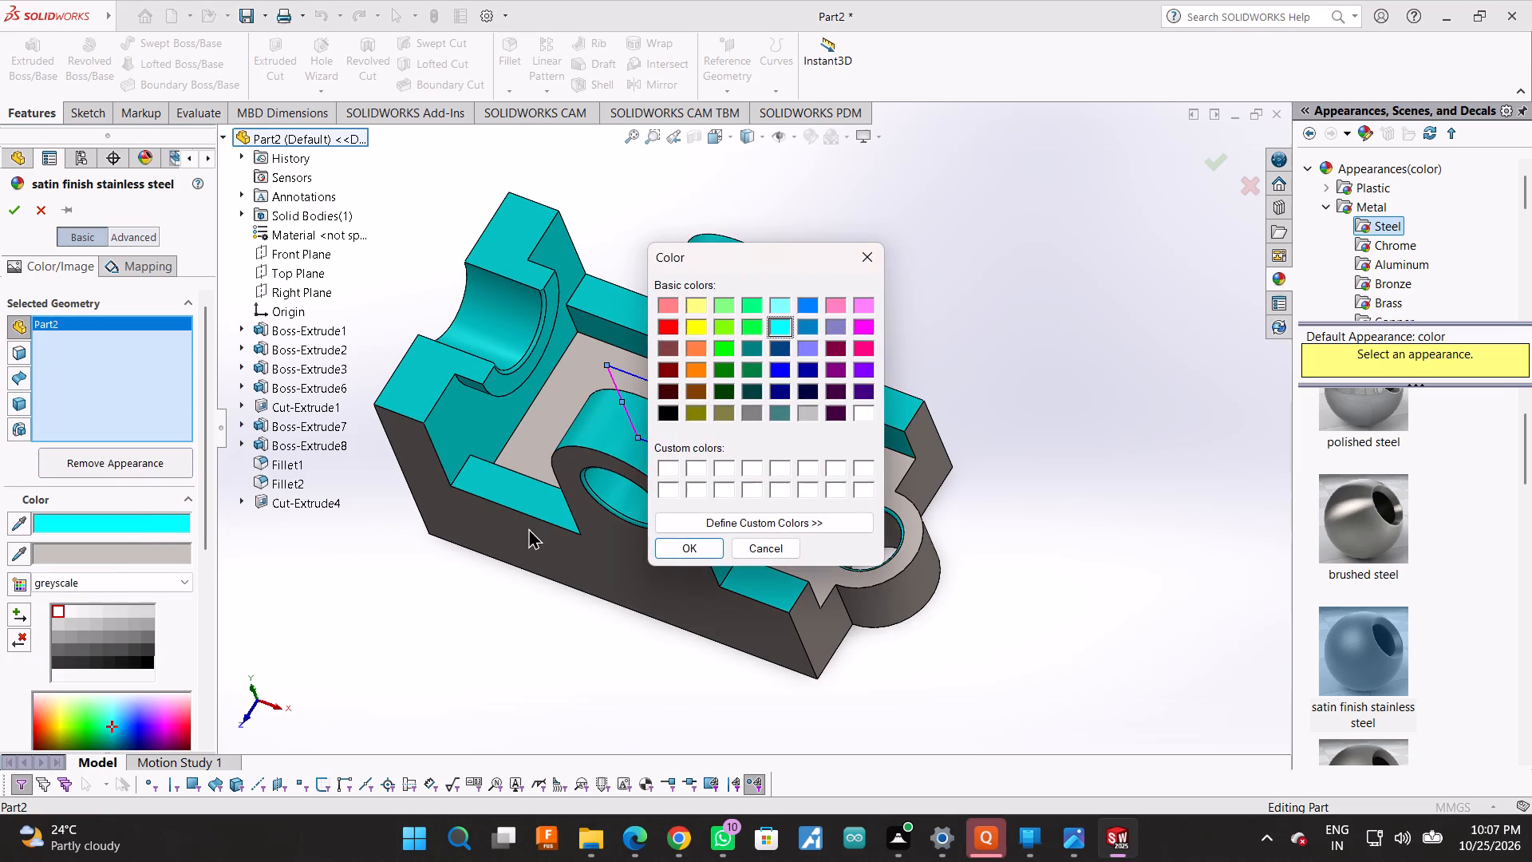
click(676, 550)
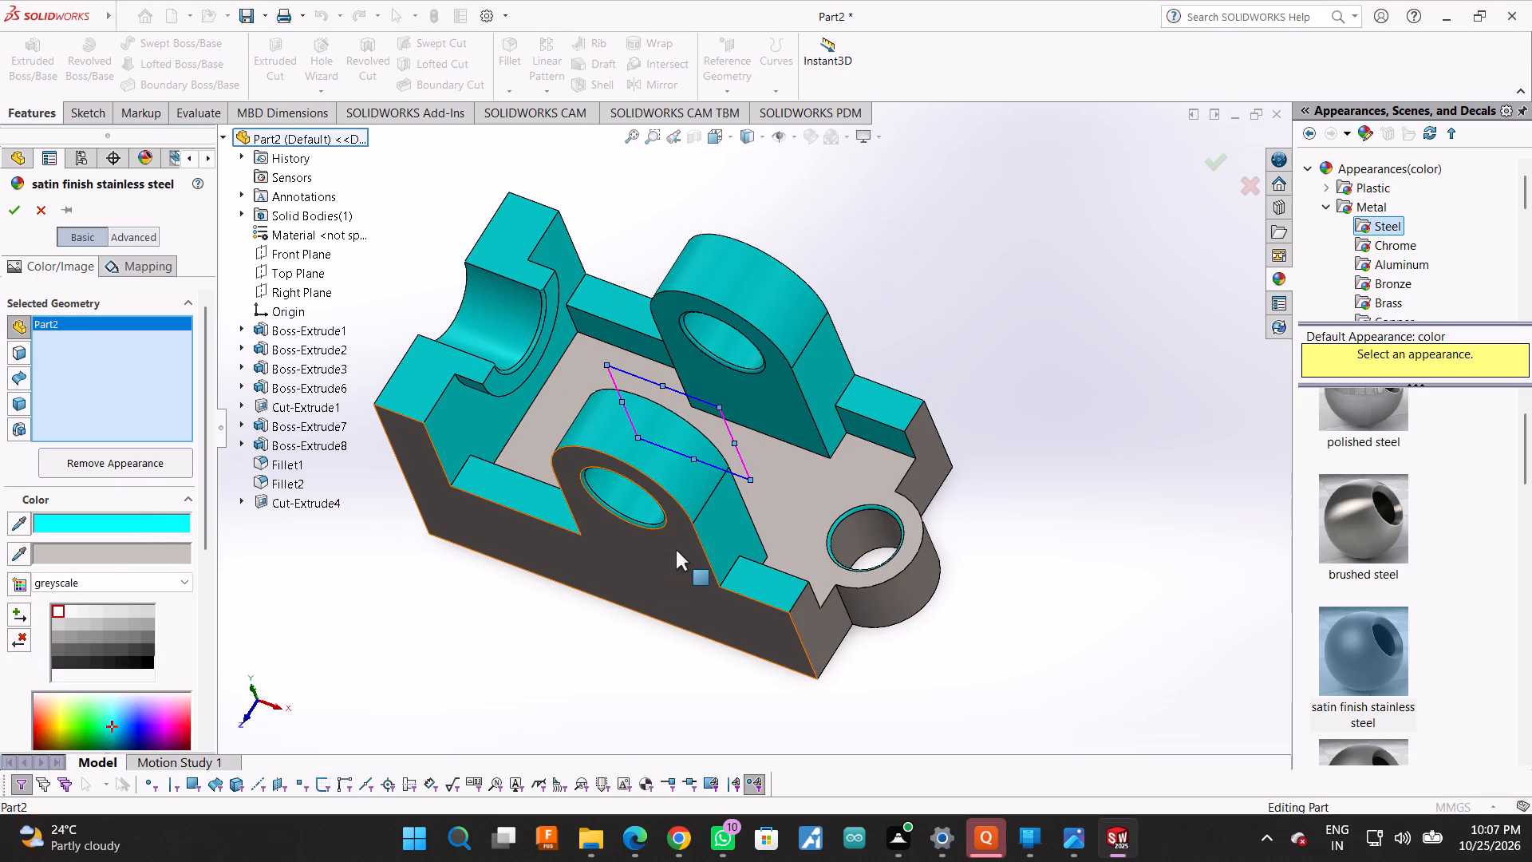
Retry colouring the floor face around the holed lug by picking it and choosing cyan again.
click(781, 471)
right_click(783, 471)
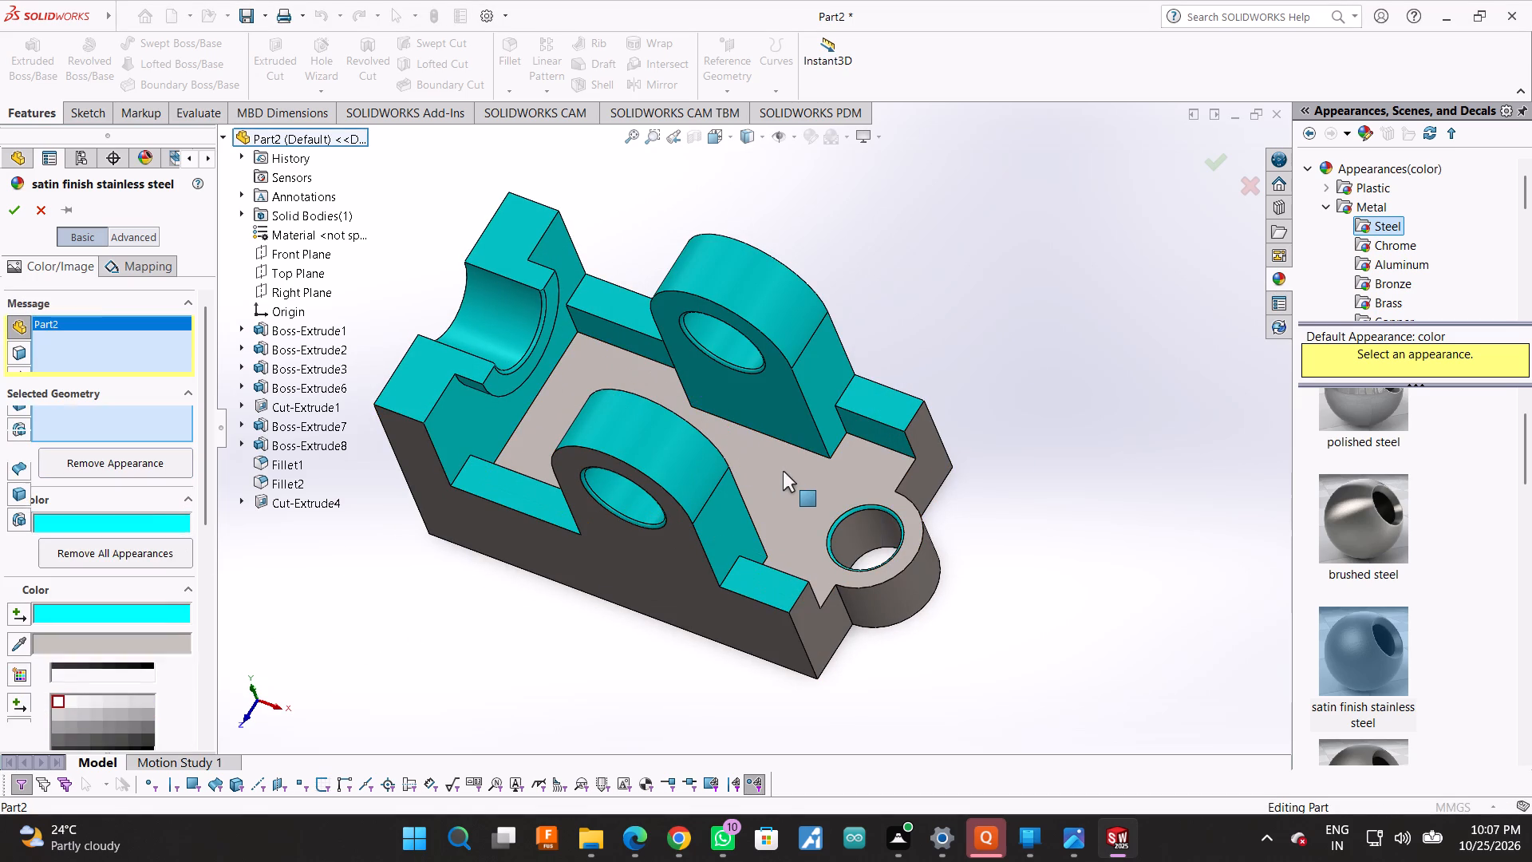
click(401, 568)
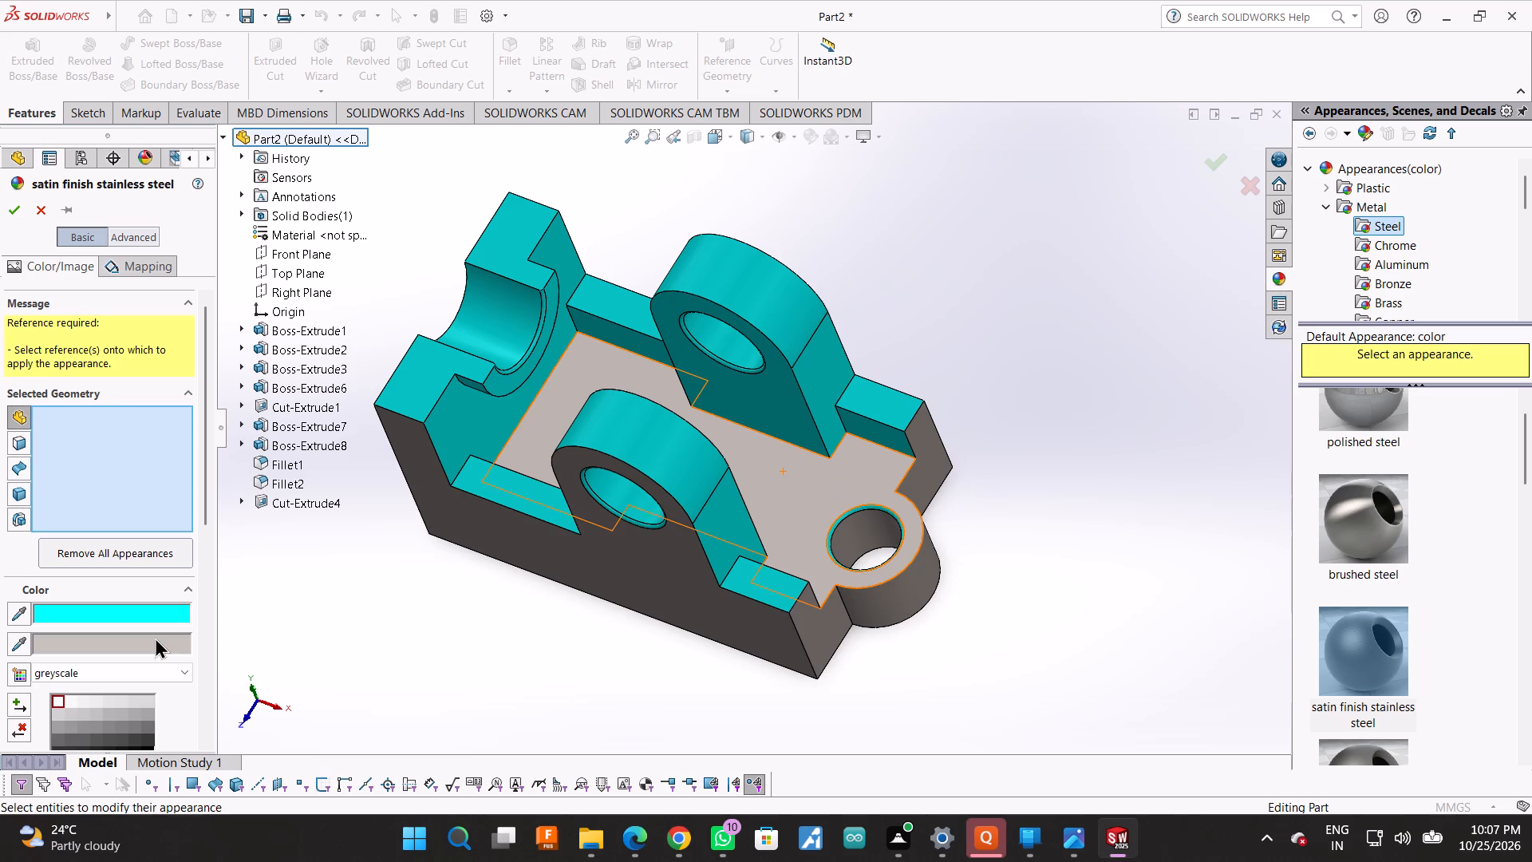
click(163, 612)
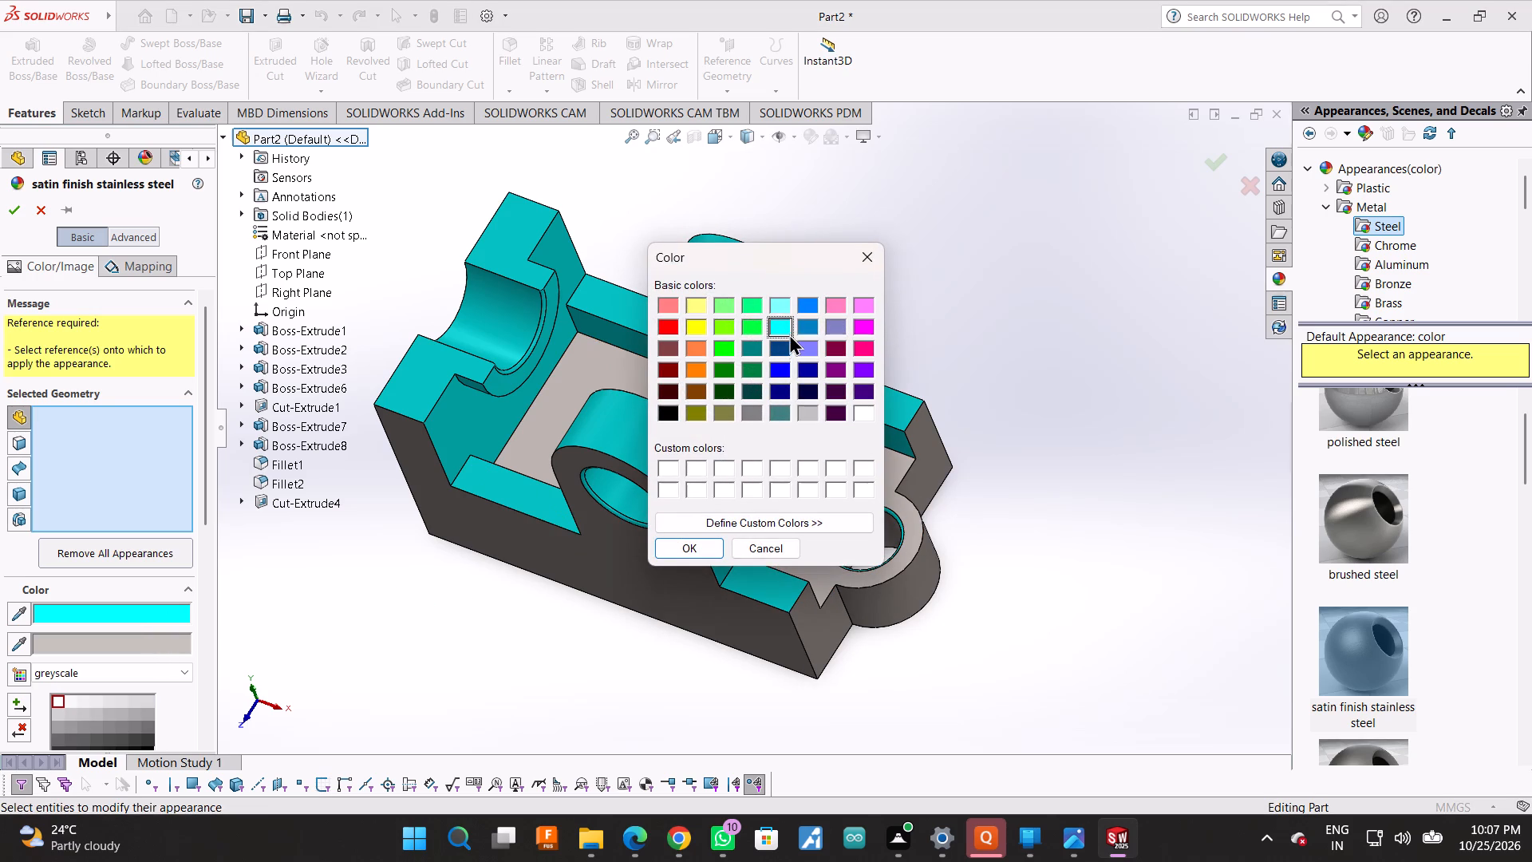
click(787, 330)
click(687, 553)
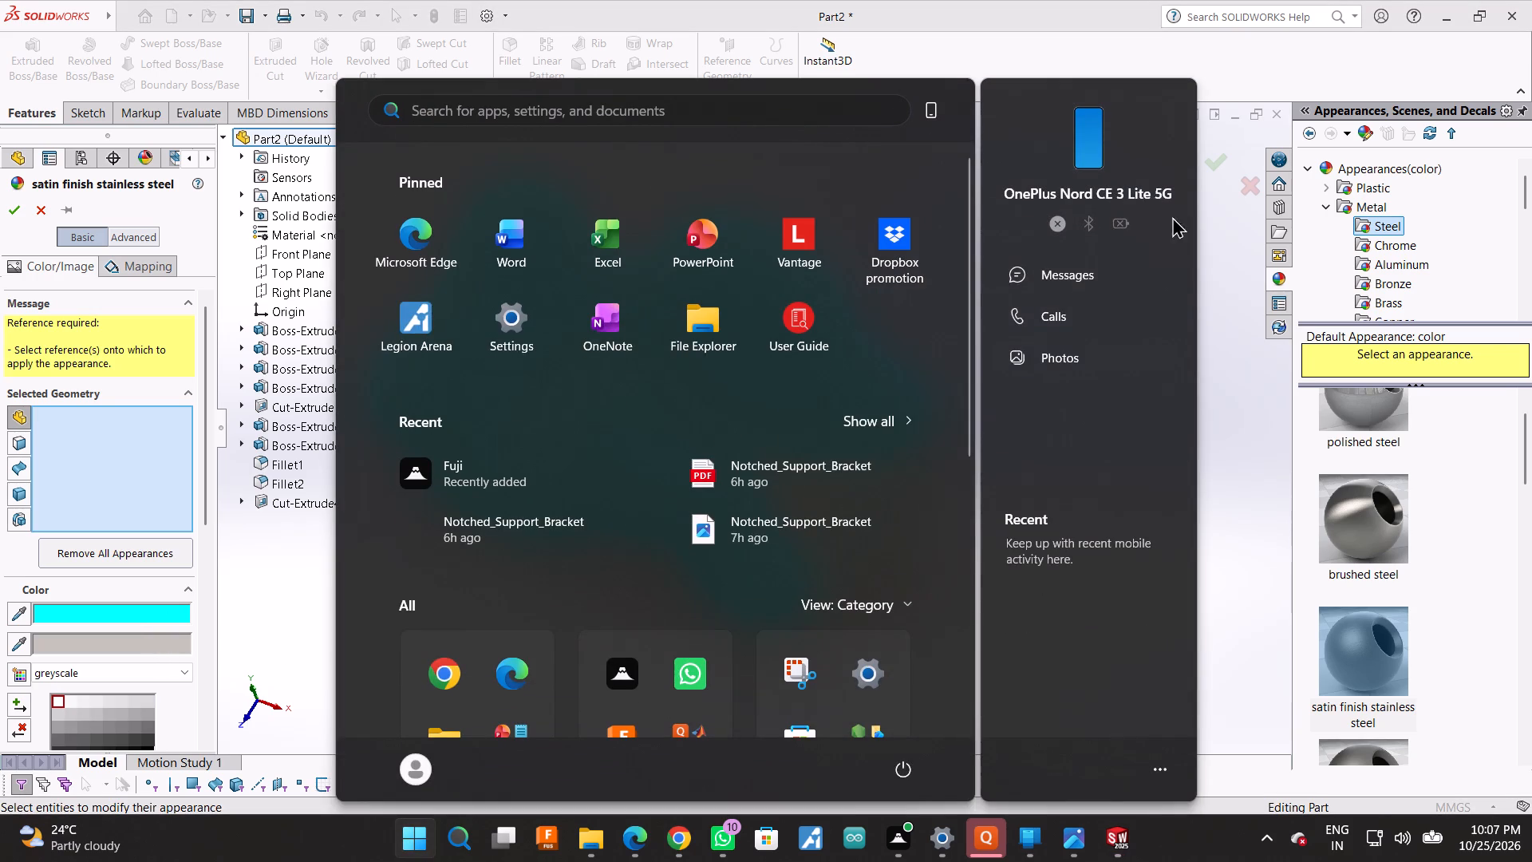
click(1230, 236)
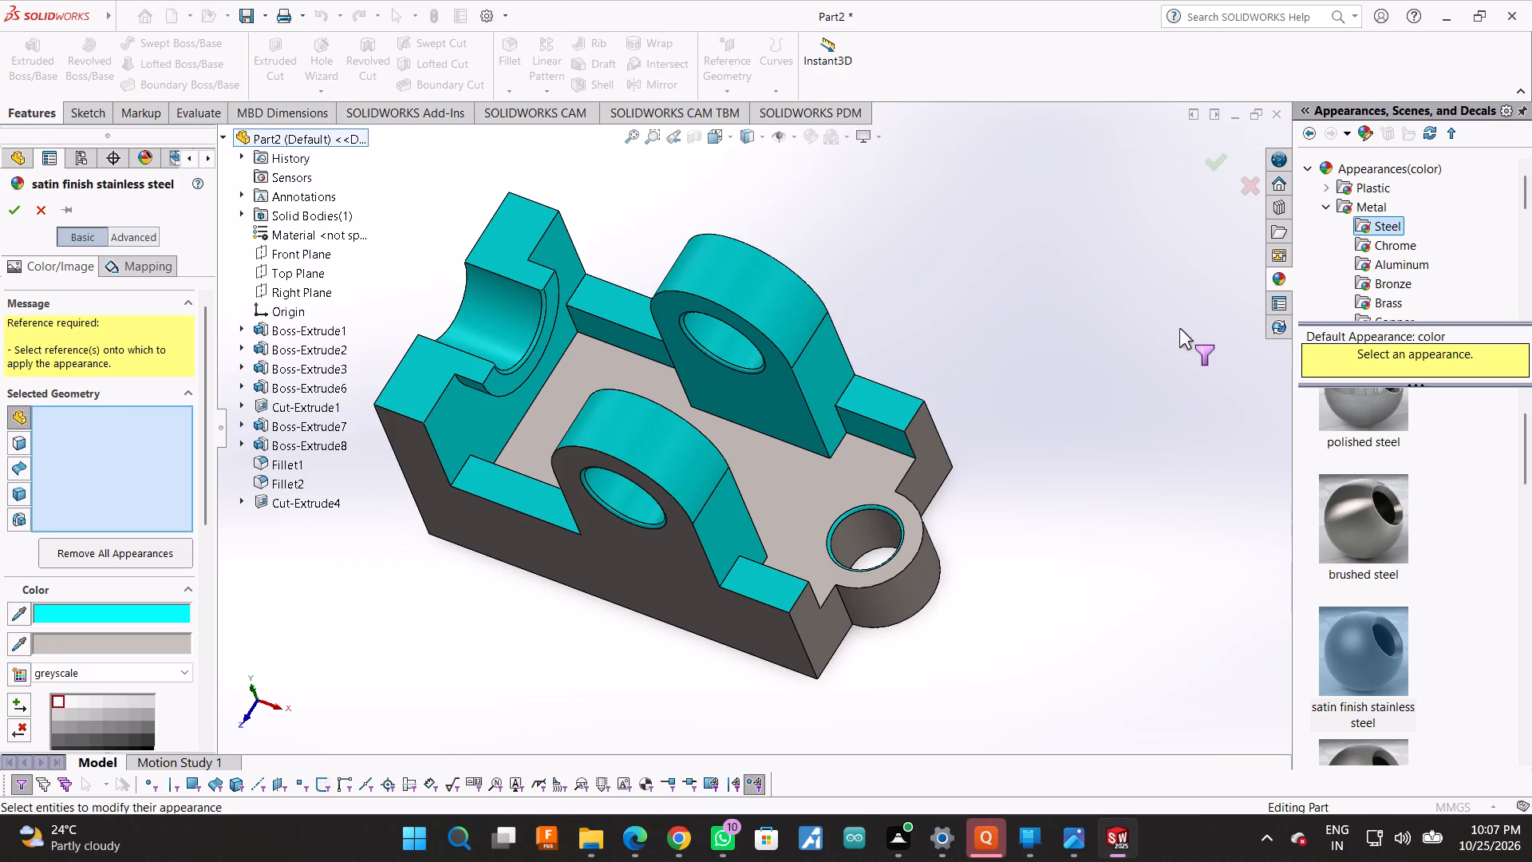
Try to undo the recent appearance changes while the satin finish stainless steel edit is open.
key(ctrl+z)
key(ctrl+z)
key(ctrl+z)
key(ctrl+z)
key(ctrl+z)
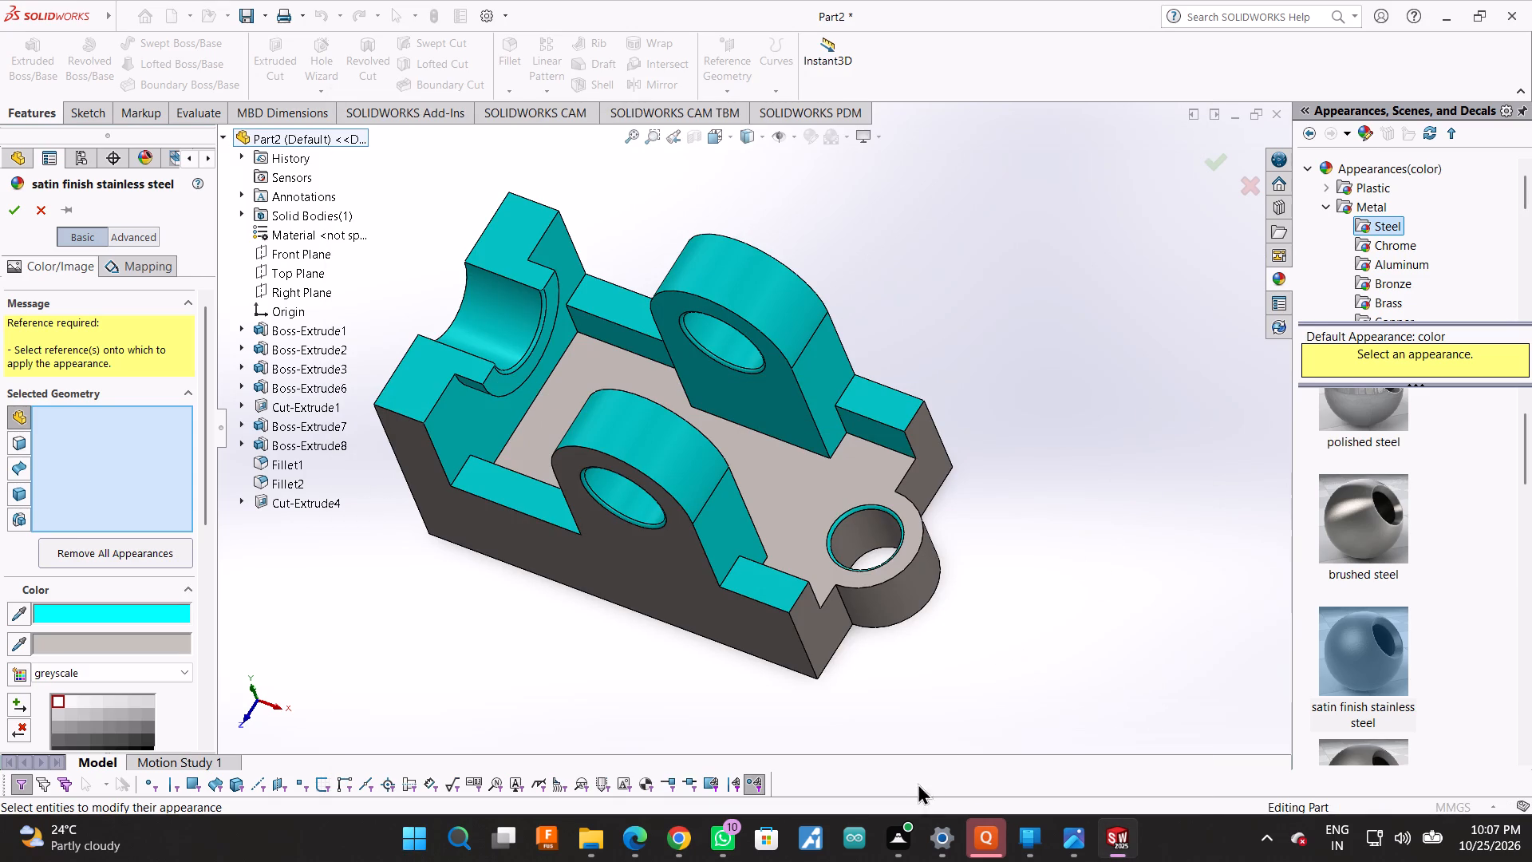
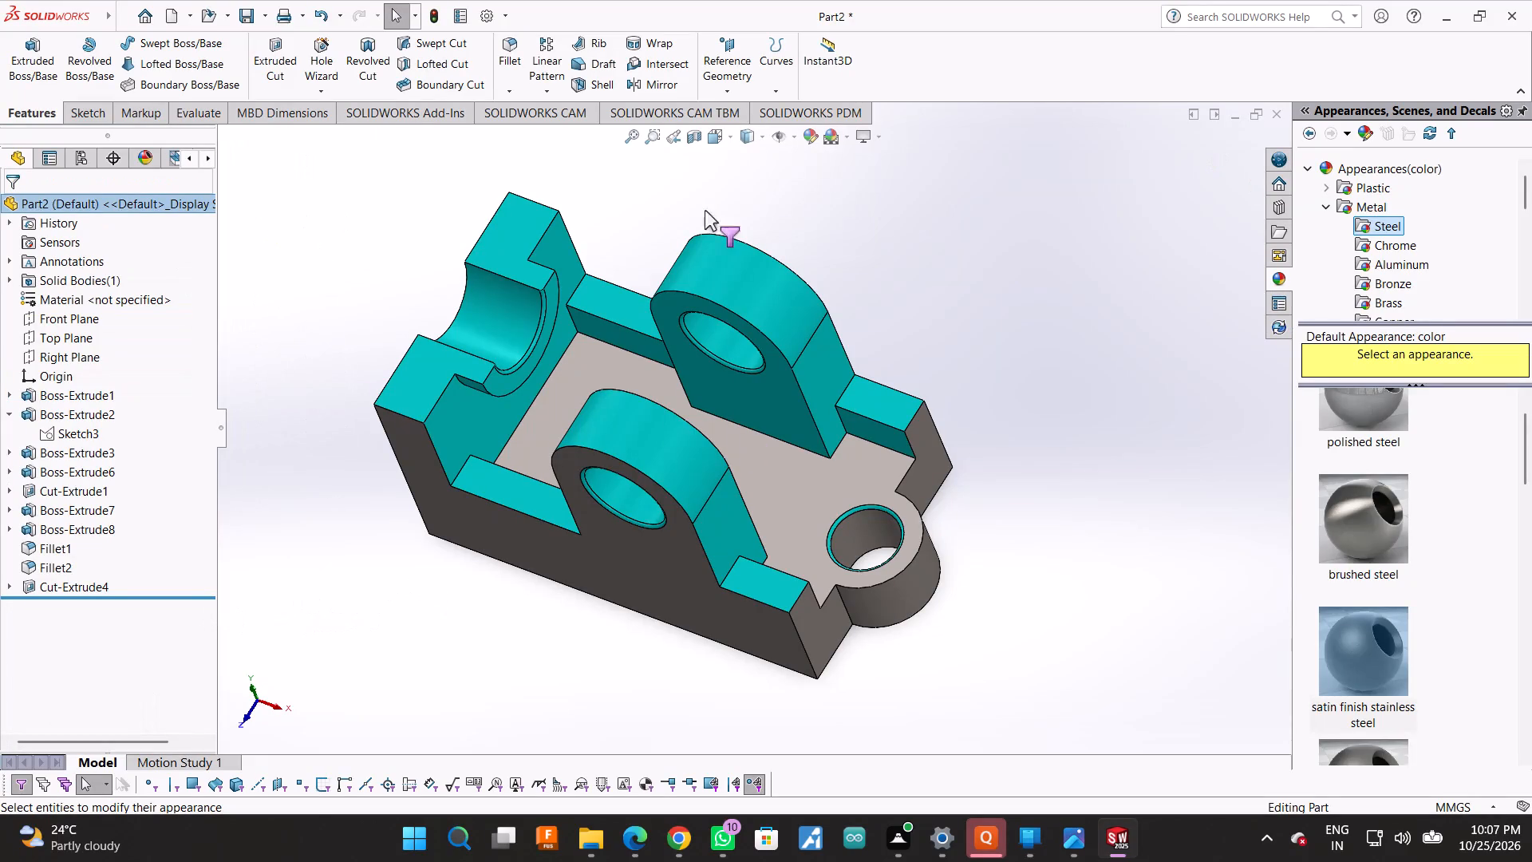
Undo the last cyan colour change on the part.
click(330, 23)
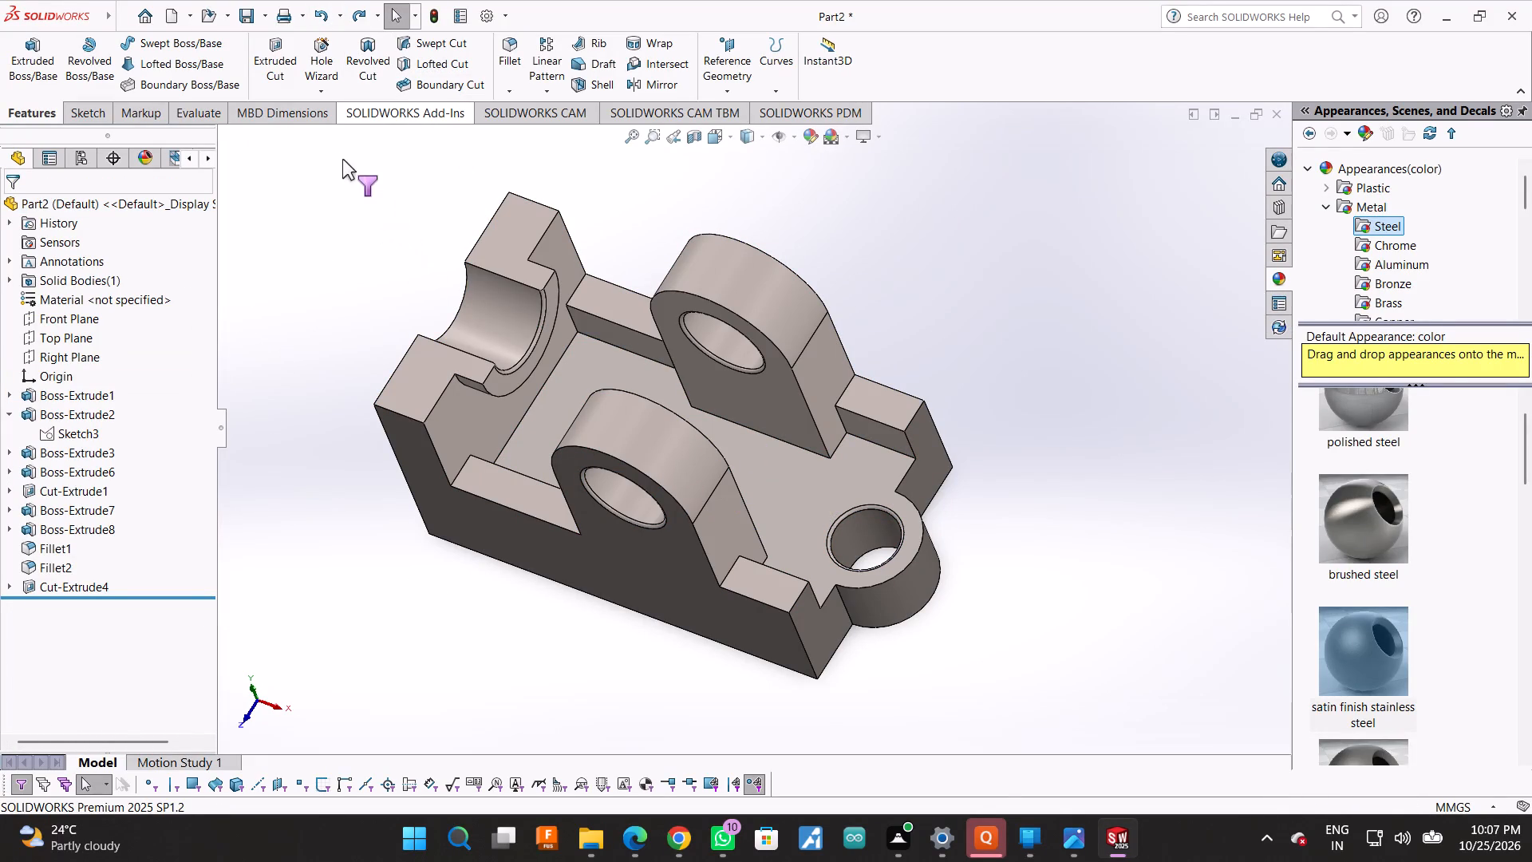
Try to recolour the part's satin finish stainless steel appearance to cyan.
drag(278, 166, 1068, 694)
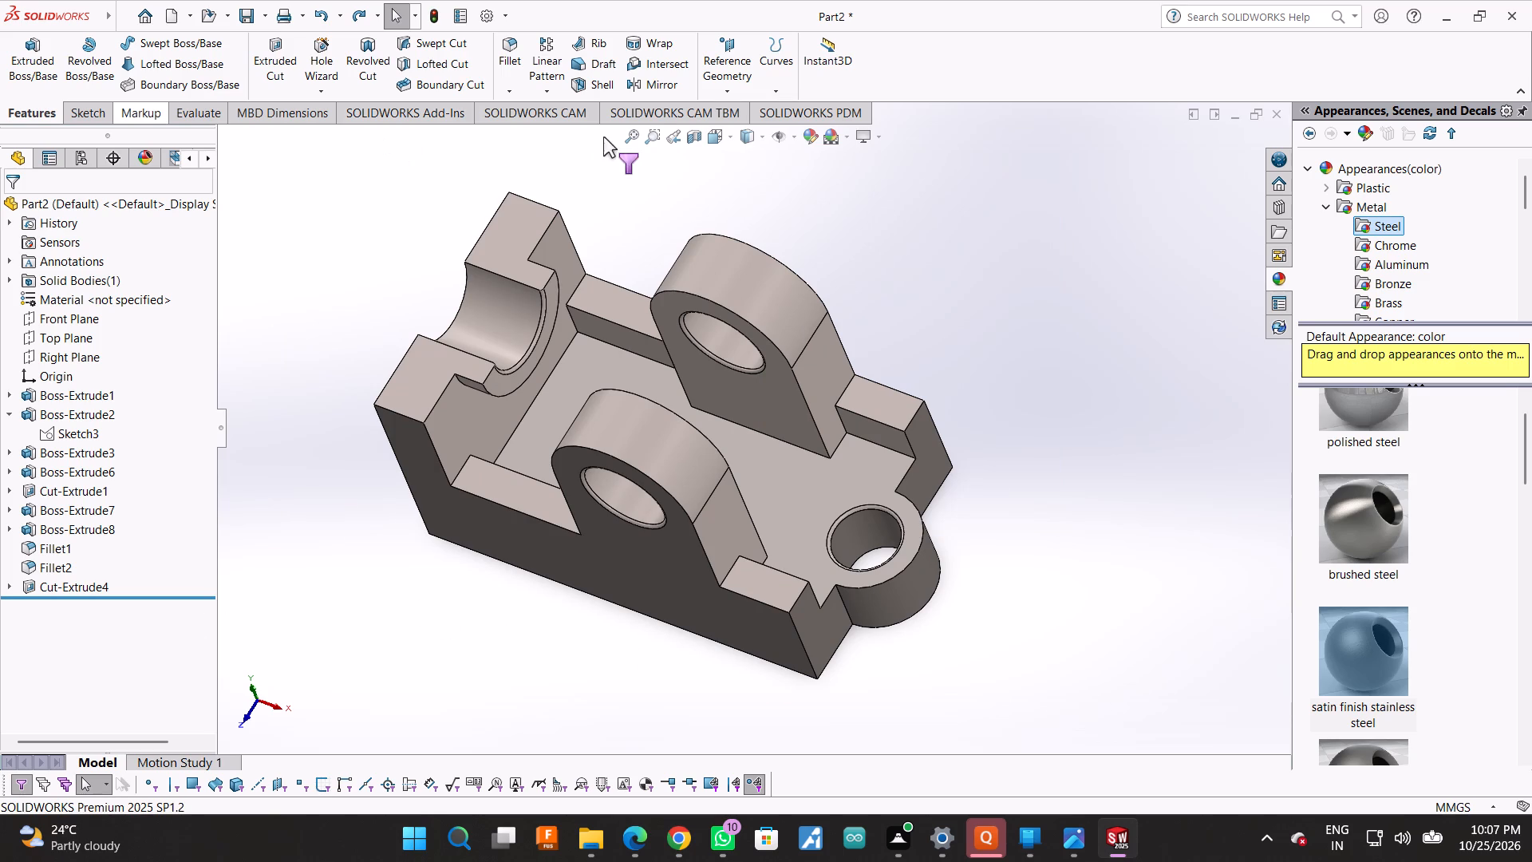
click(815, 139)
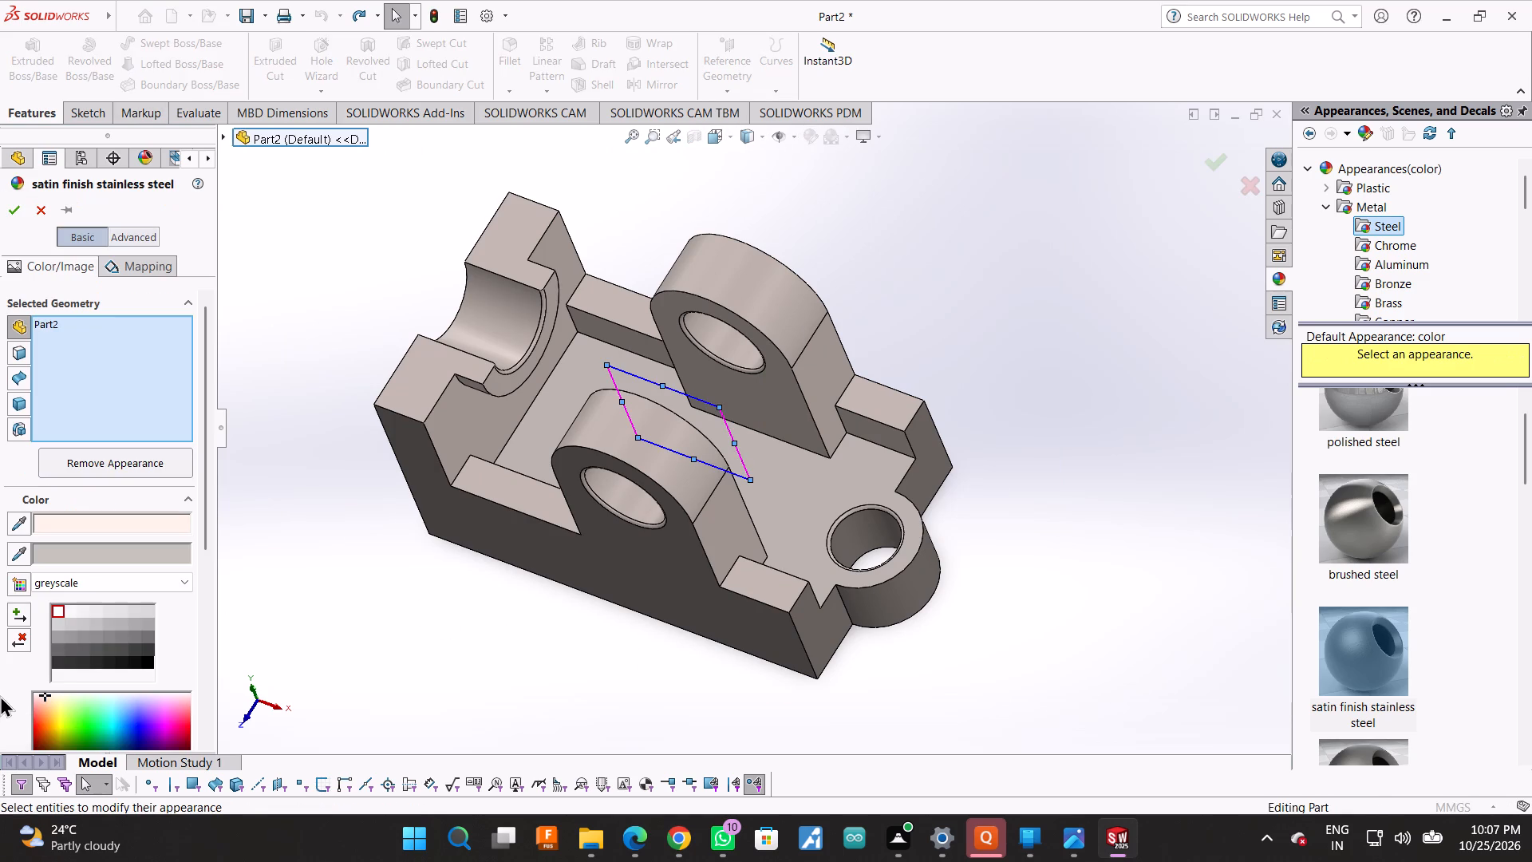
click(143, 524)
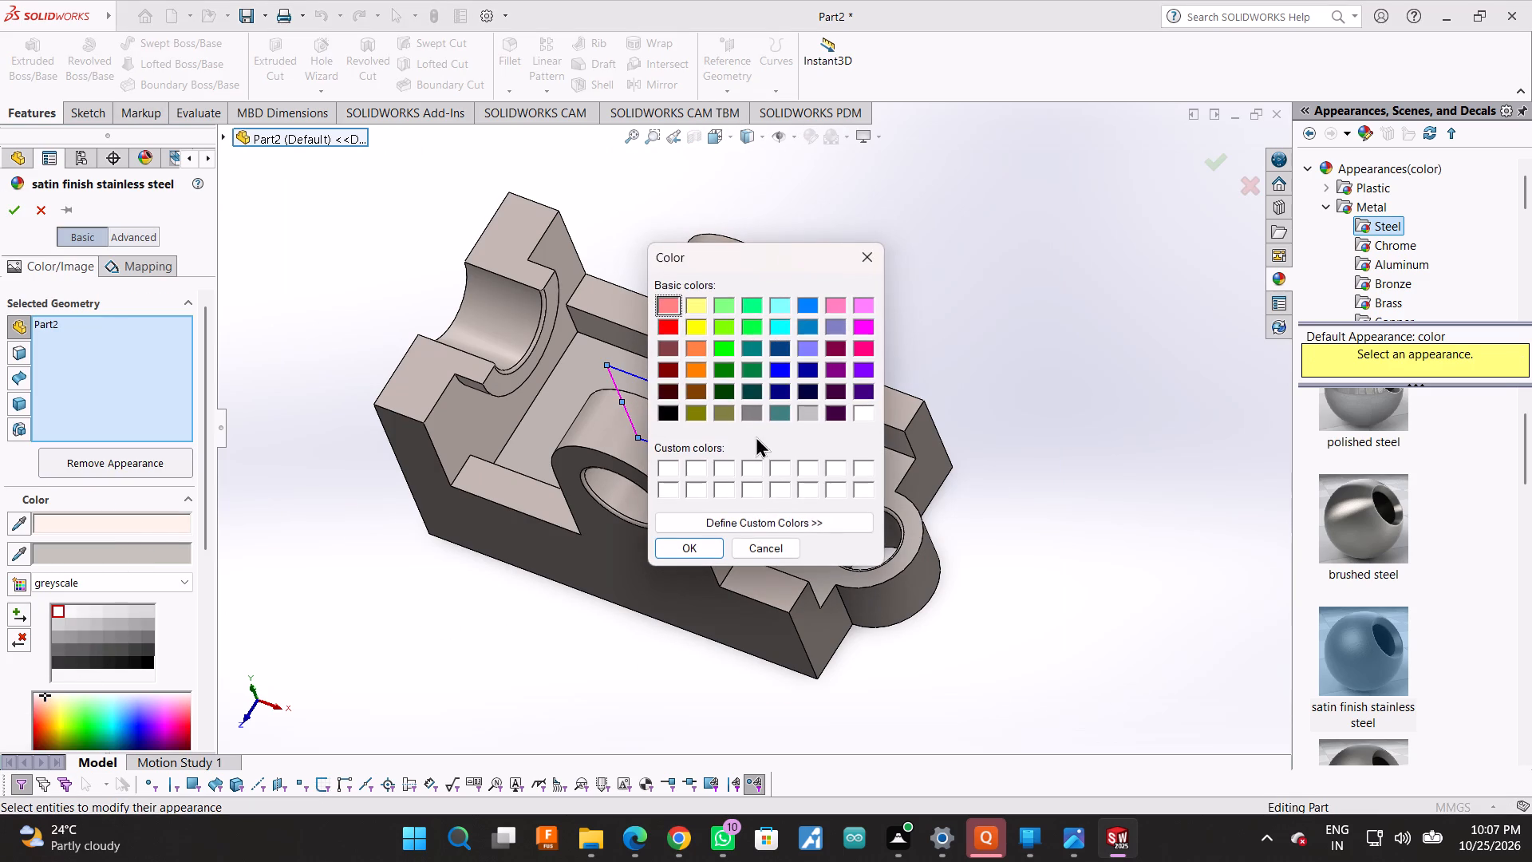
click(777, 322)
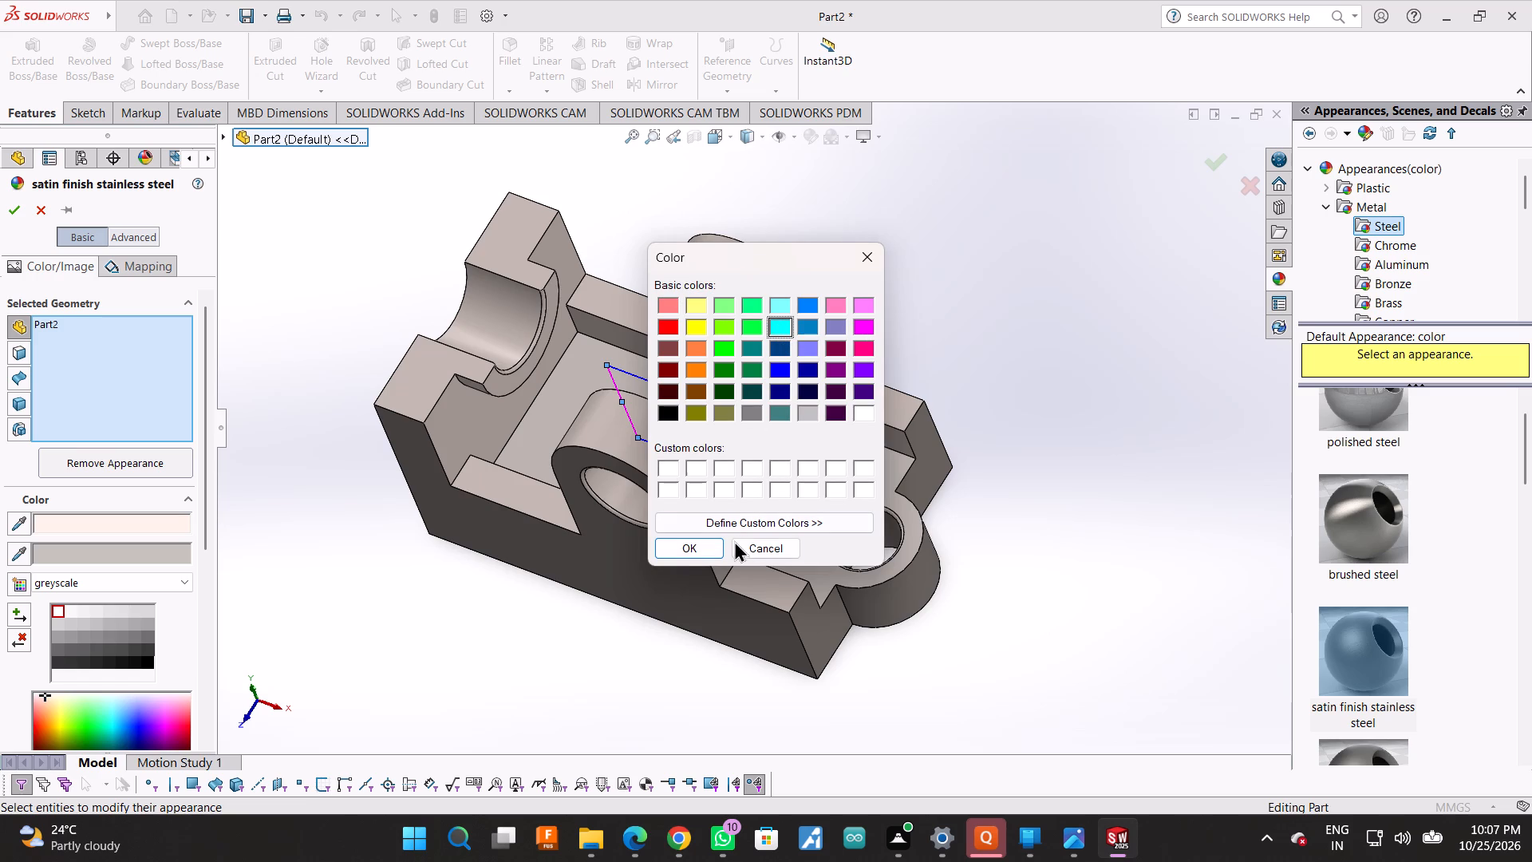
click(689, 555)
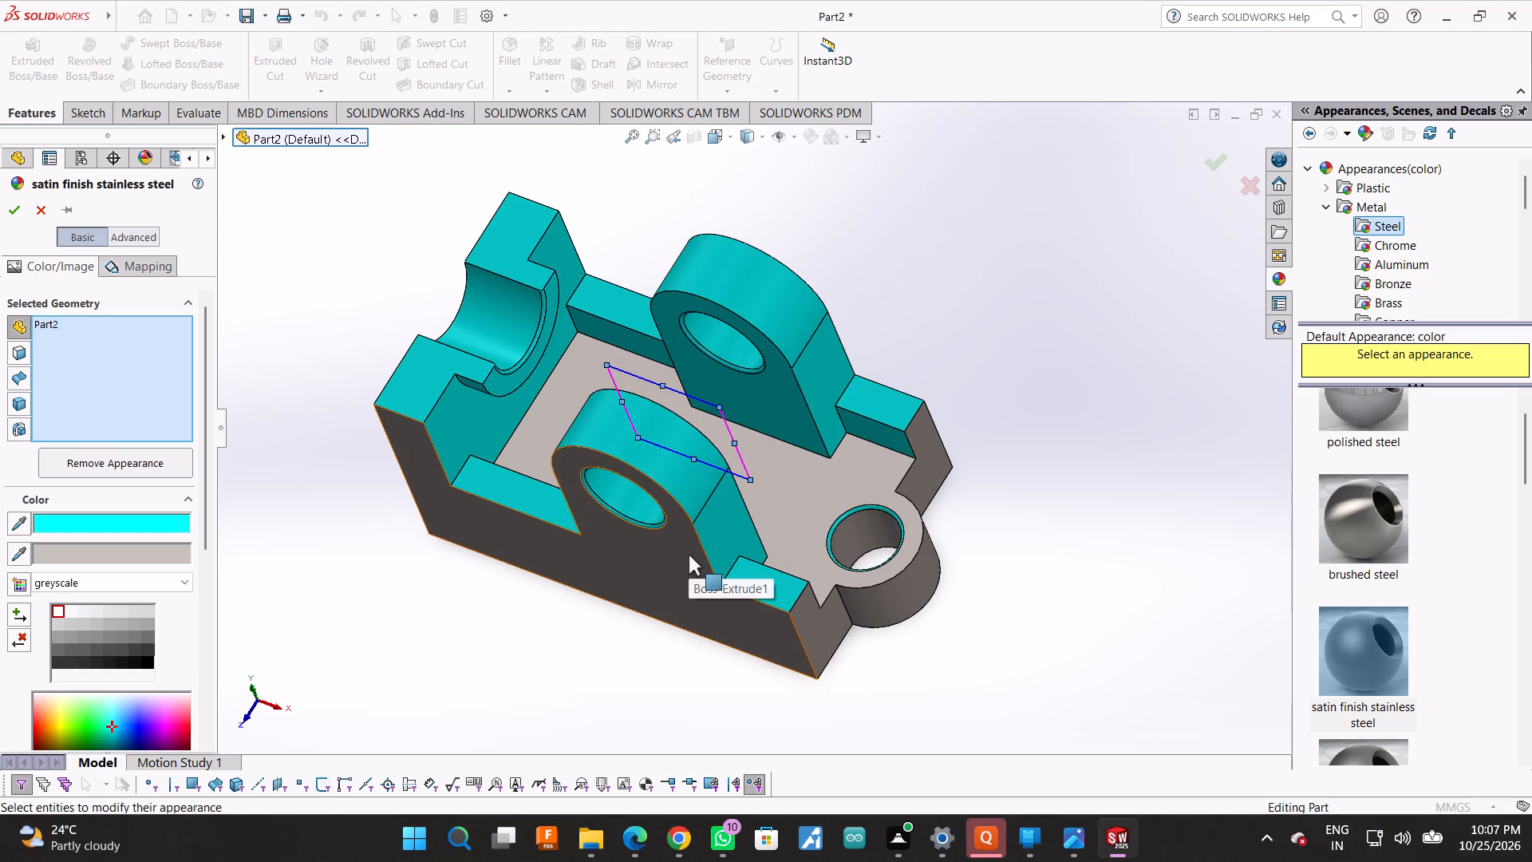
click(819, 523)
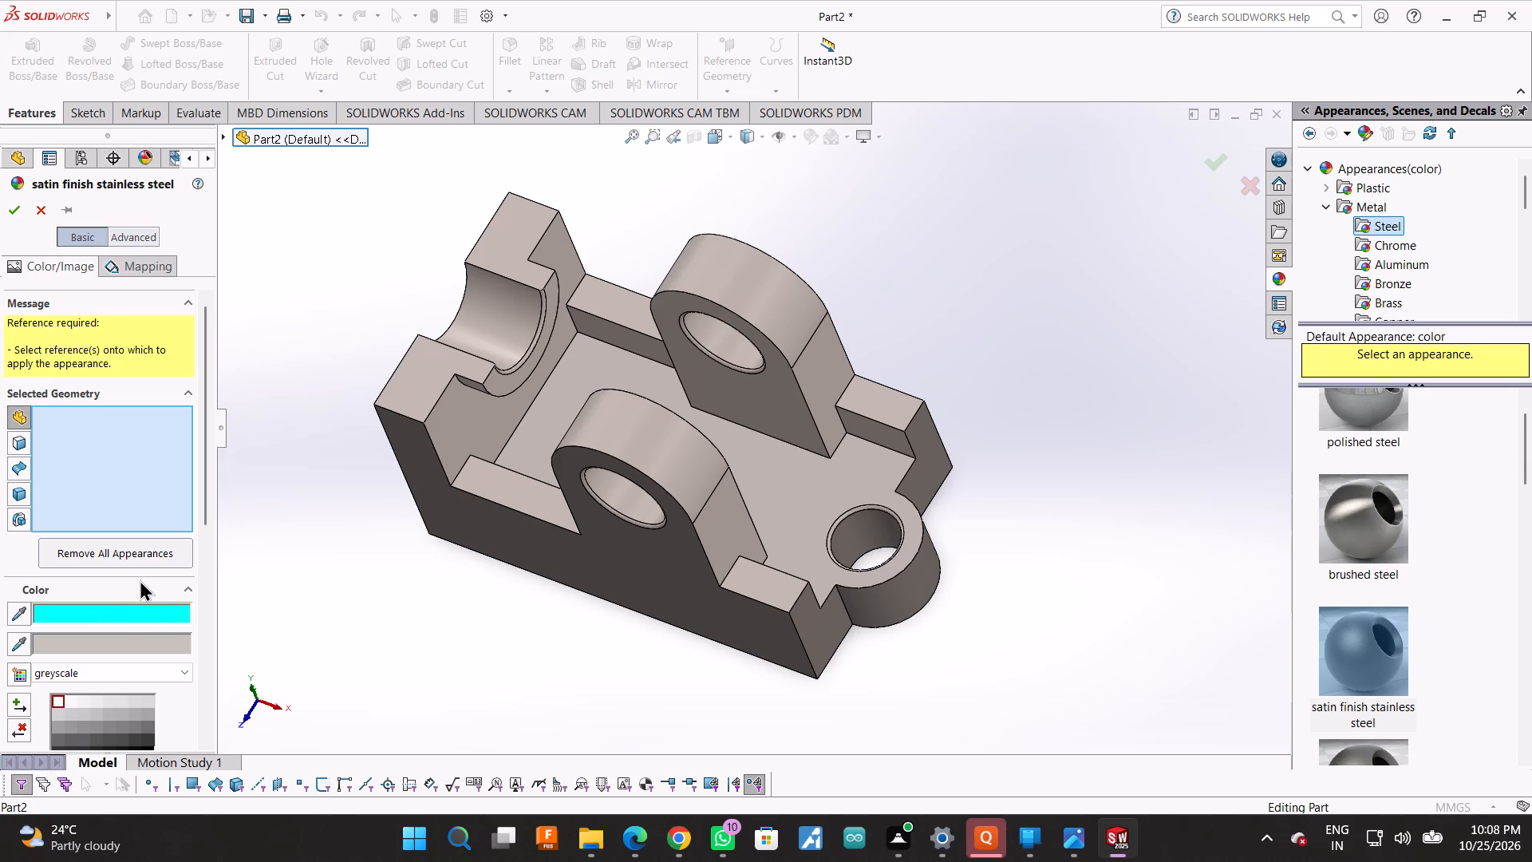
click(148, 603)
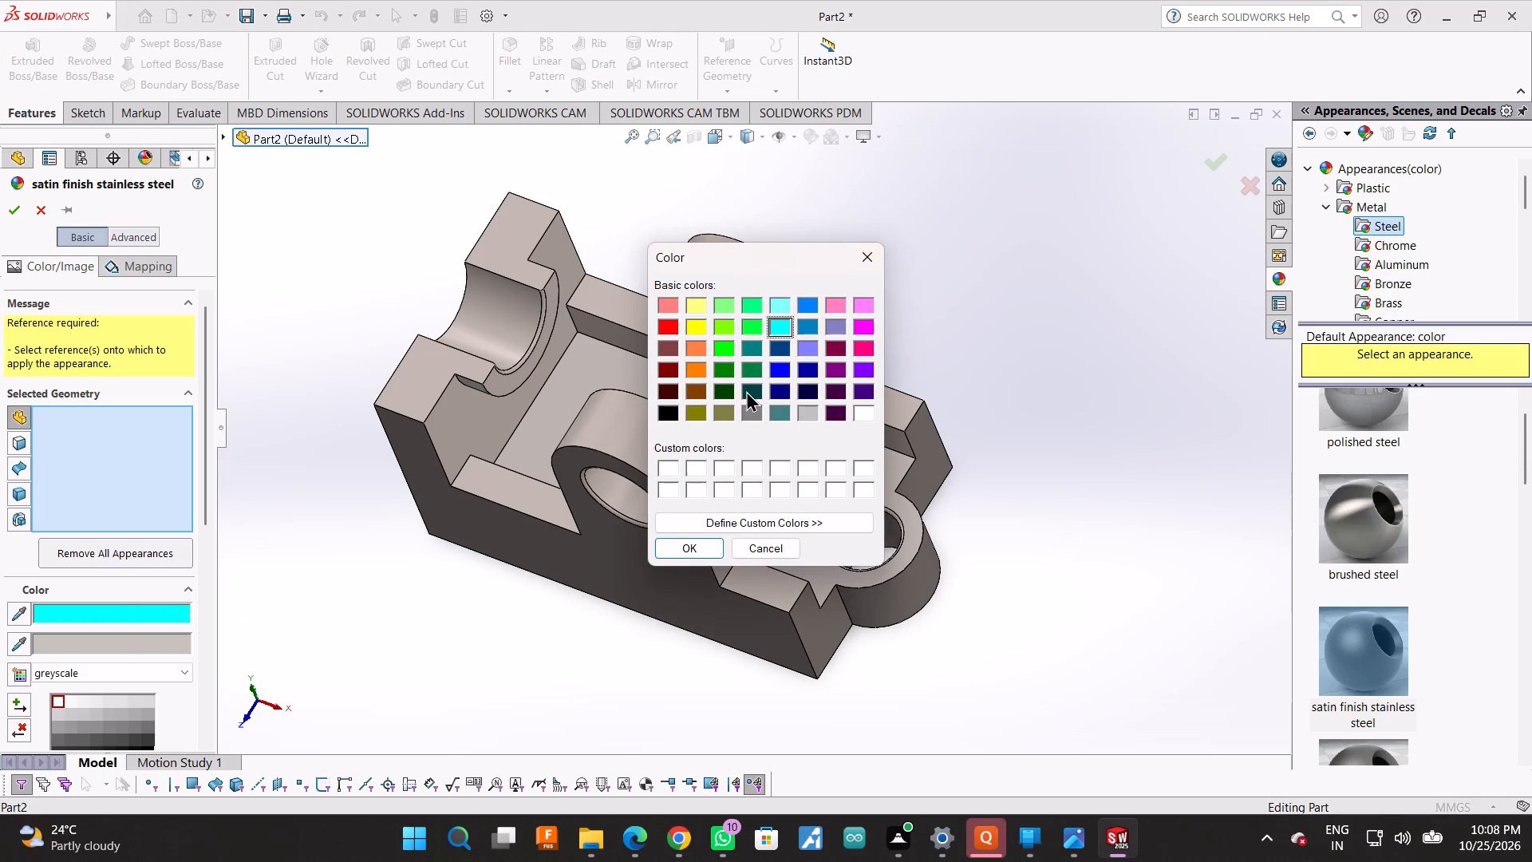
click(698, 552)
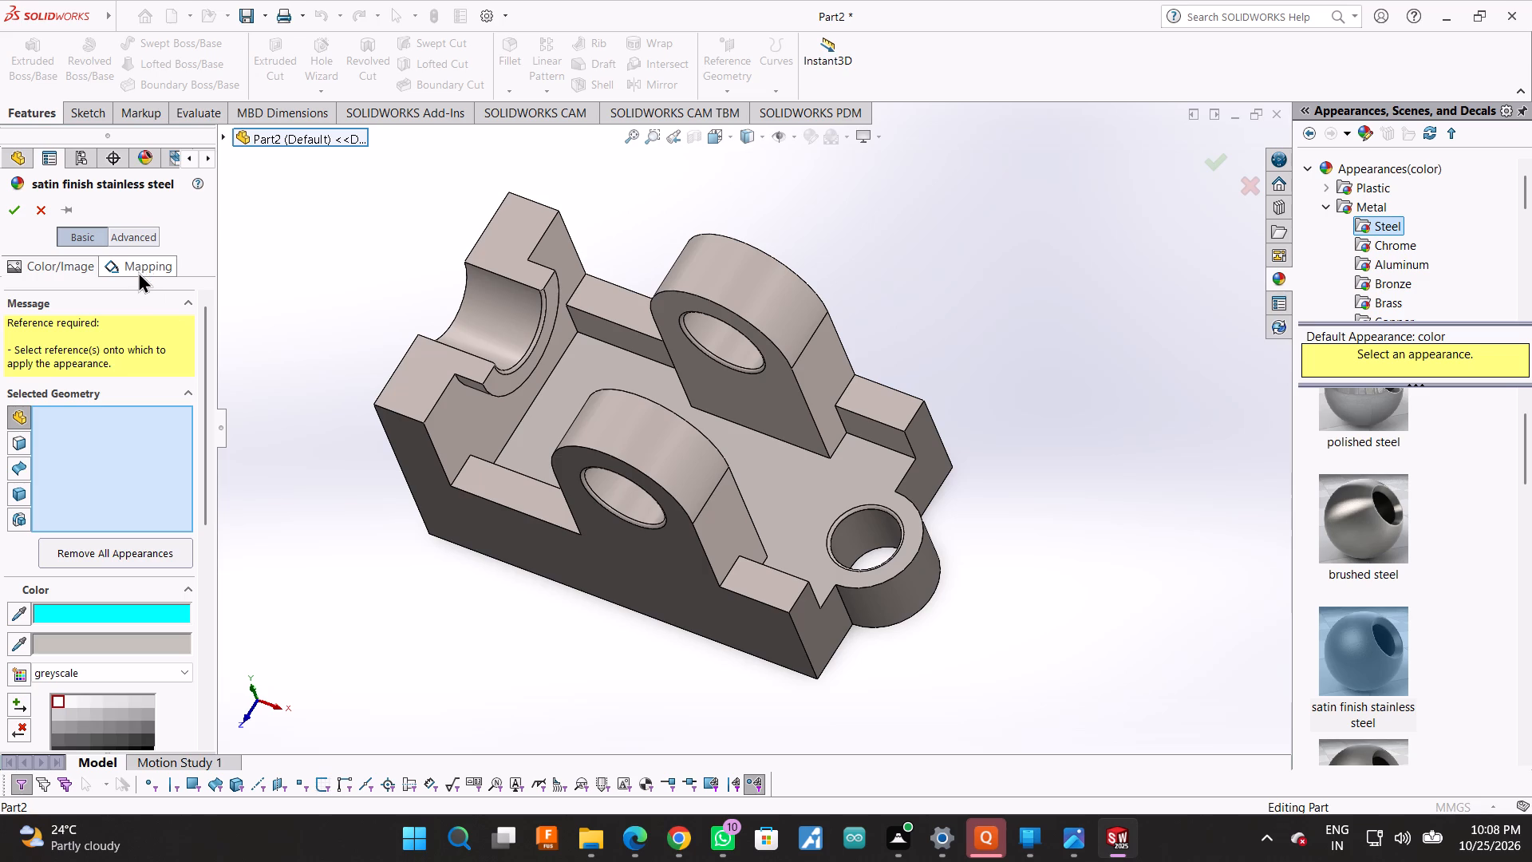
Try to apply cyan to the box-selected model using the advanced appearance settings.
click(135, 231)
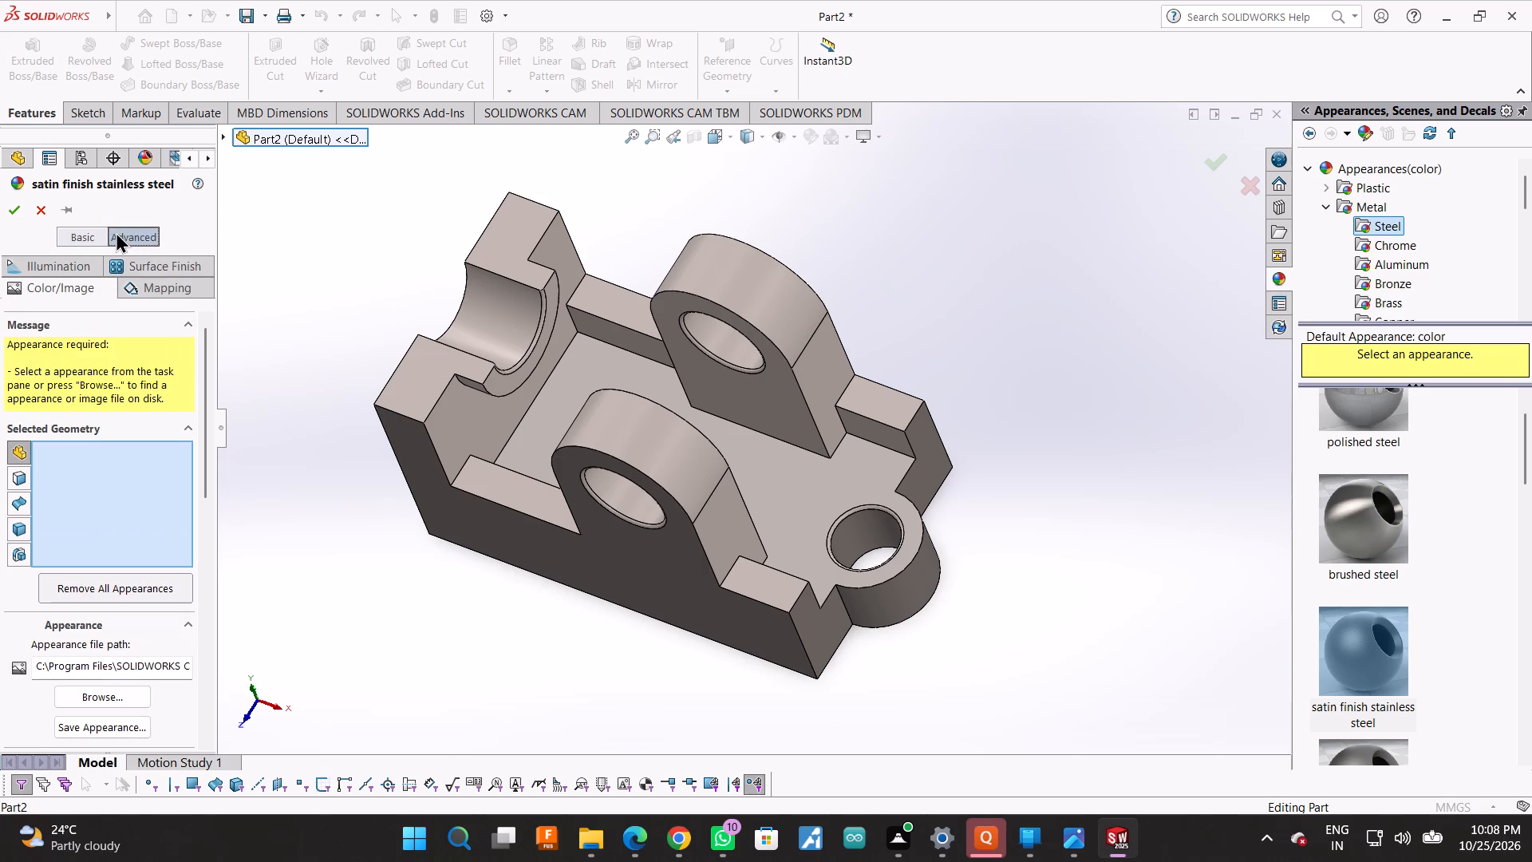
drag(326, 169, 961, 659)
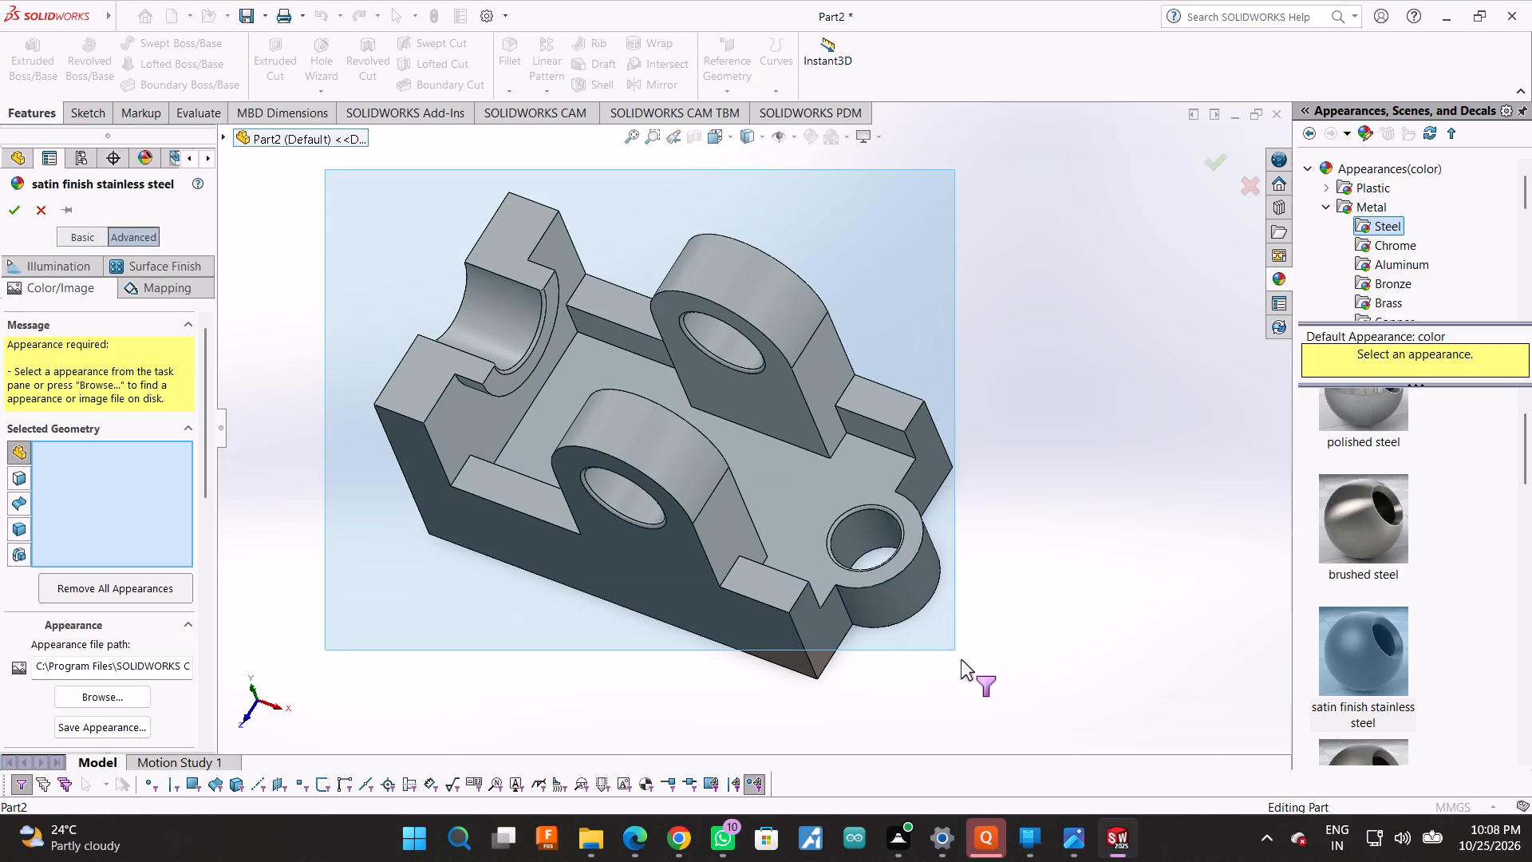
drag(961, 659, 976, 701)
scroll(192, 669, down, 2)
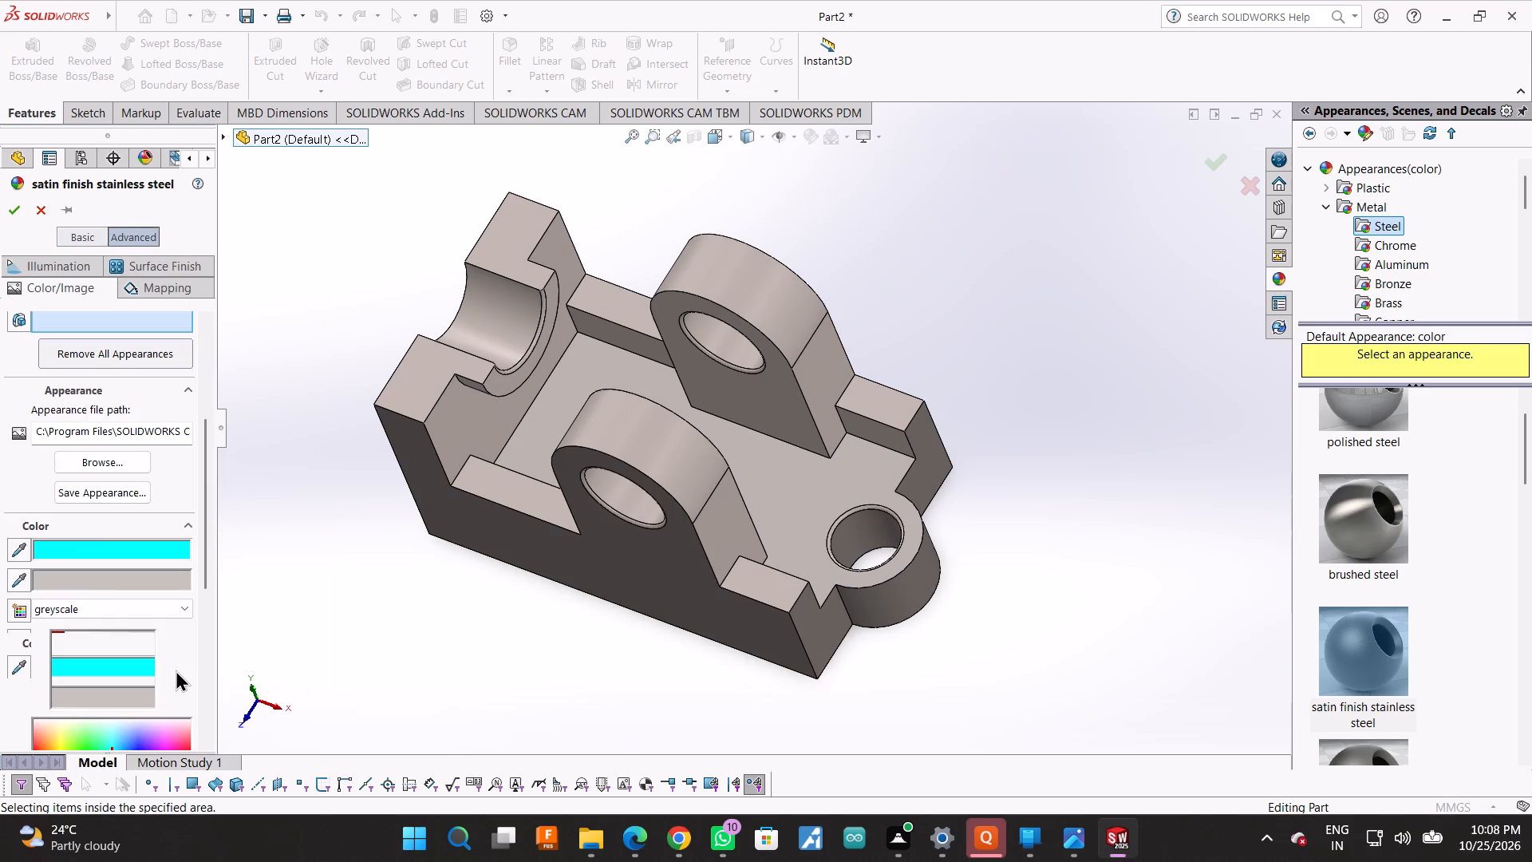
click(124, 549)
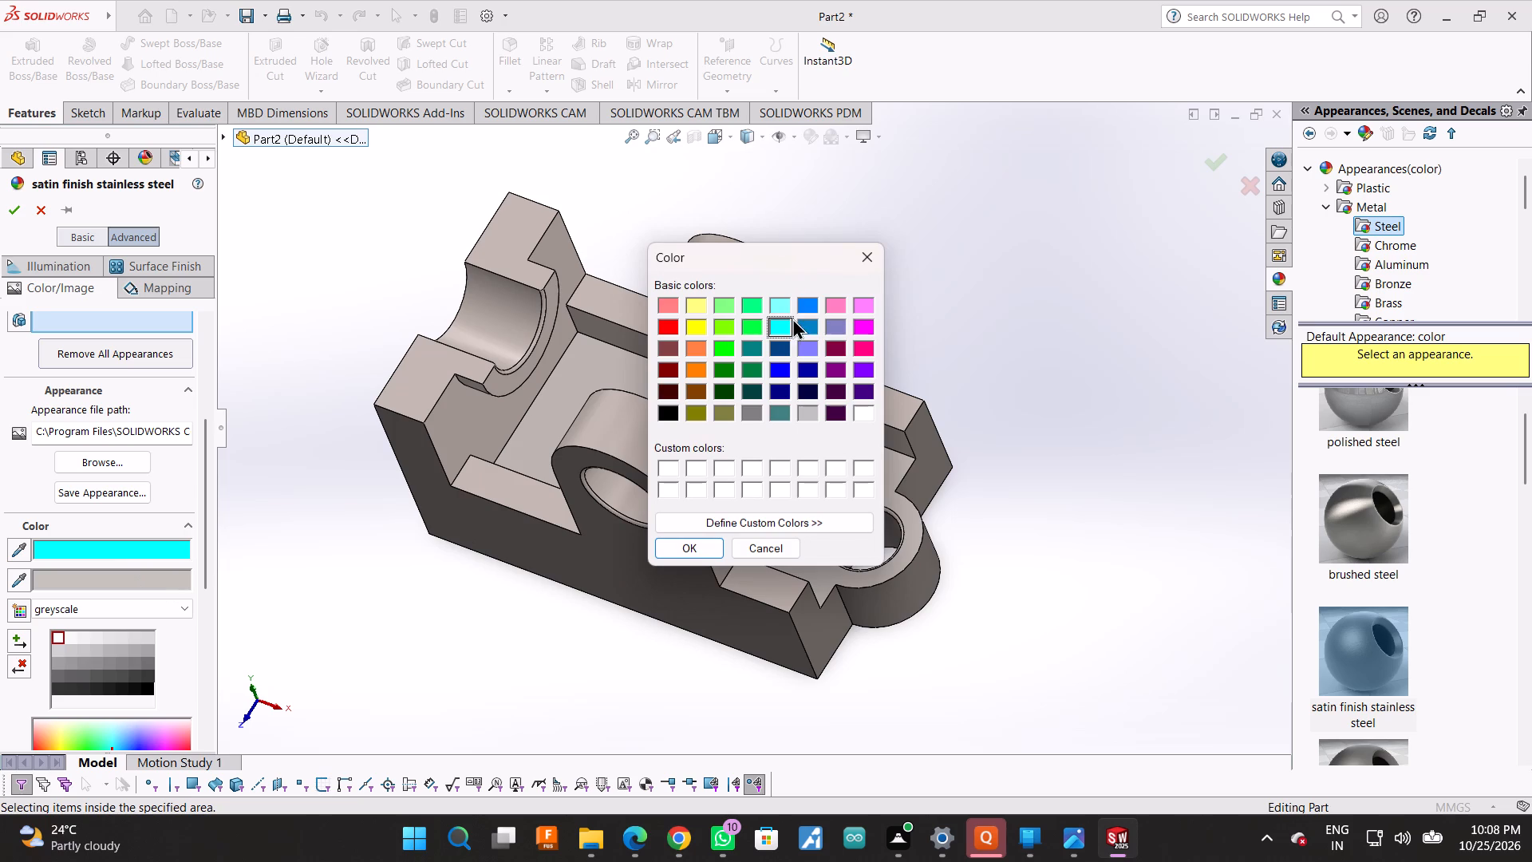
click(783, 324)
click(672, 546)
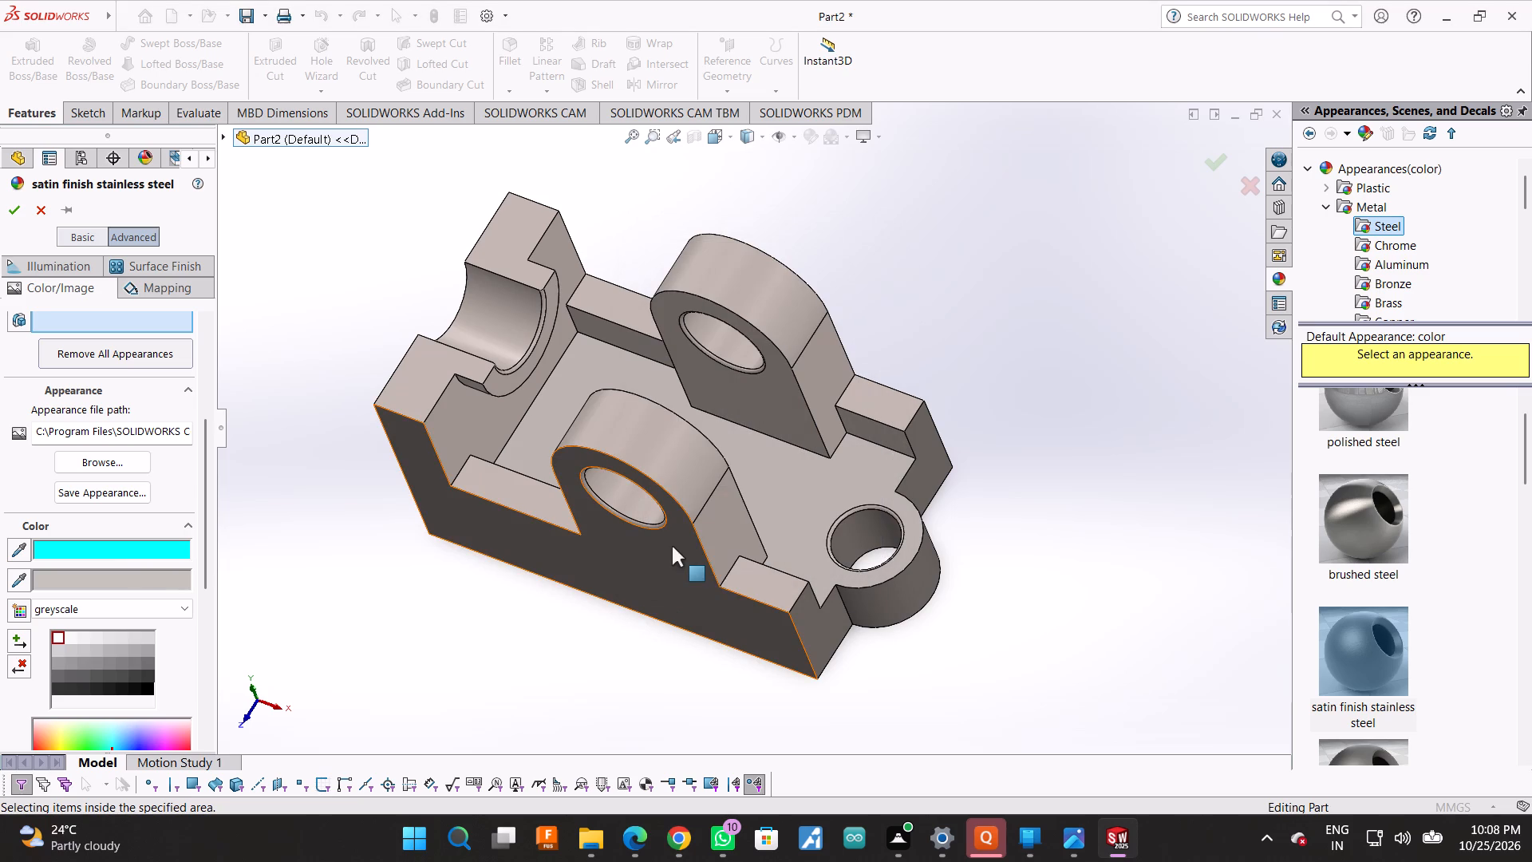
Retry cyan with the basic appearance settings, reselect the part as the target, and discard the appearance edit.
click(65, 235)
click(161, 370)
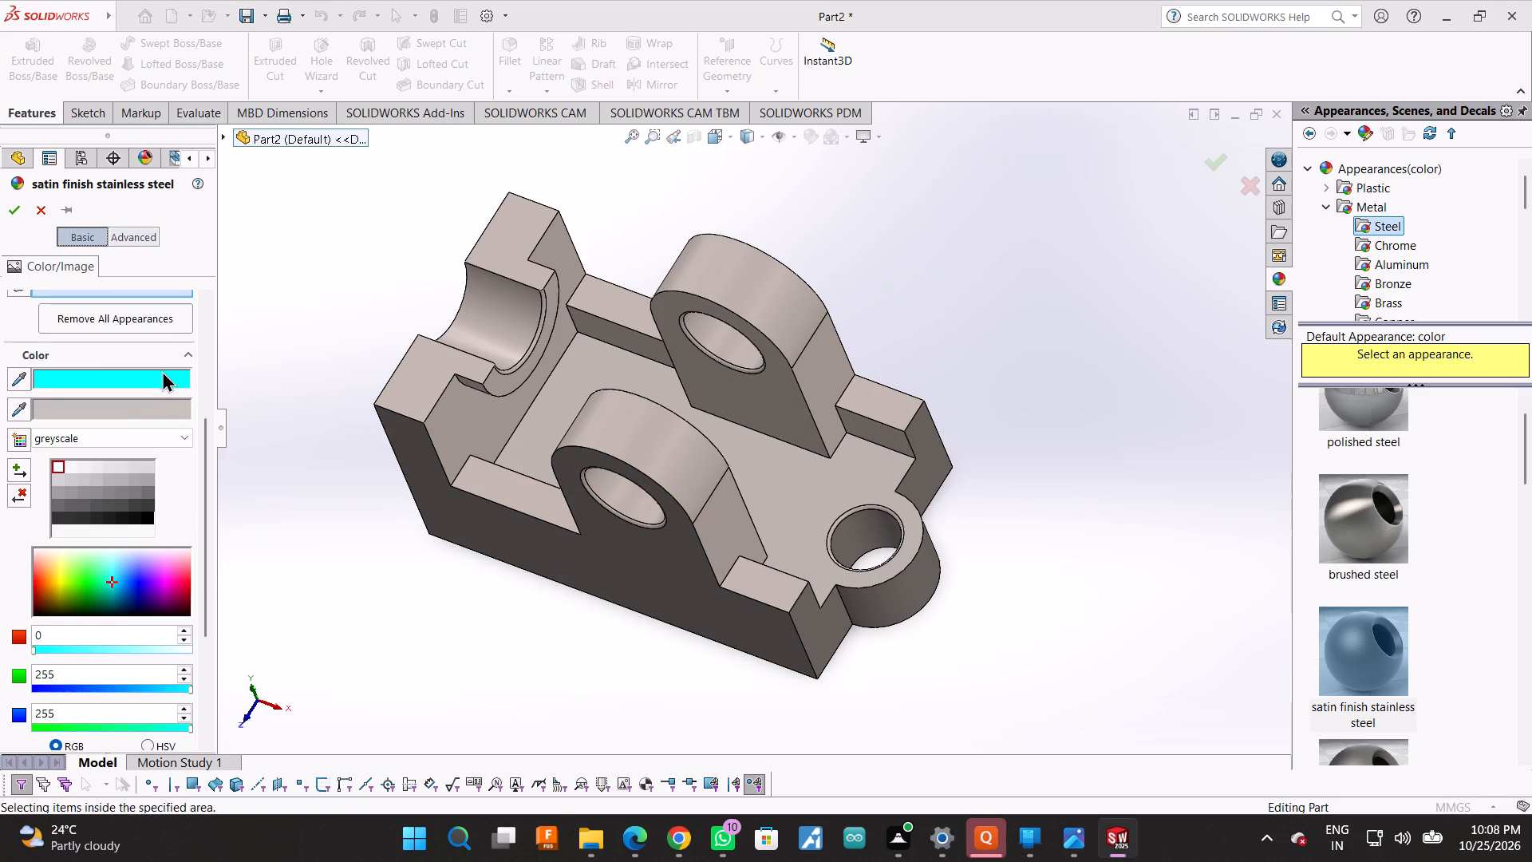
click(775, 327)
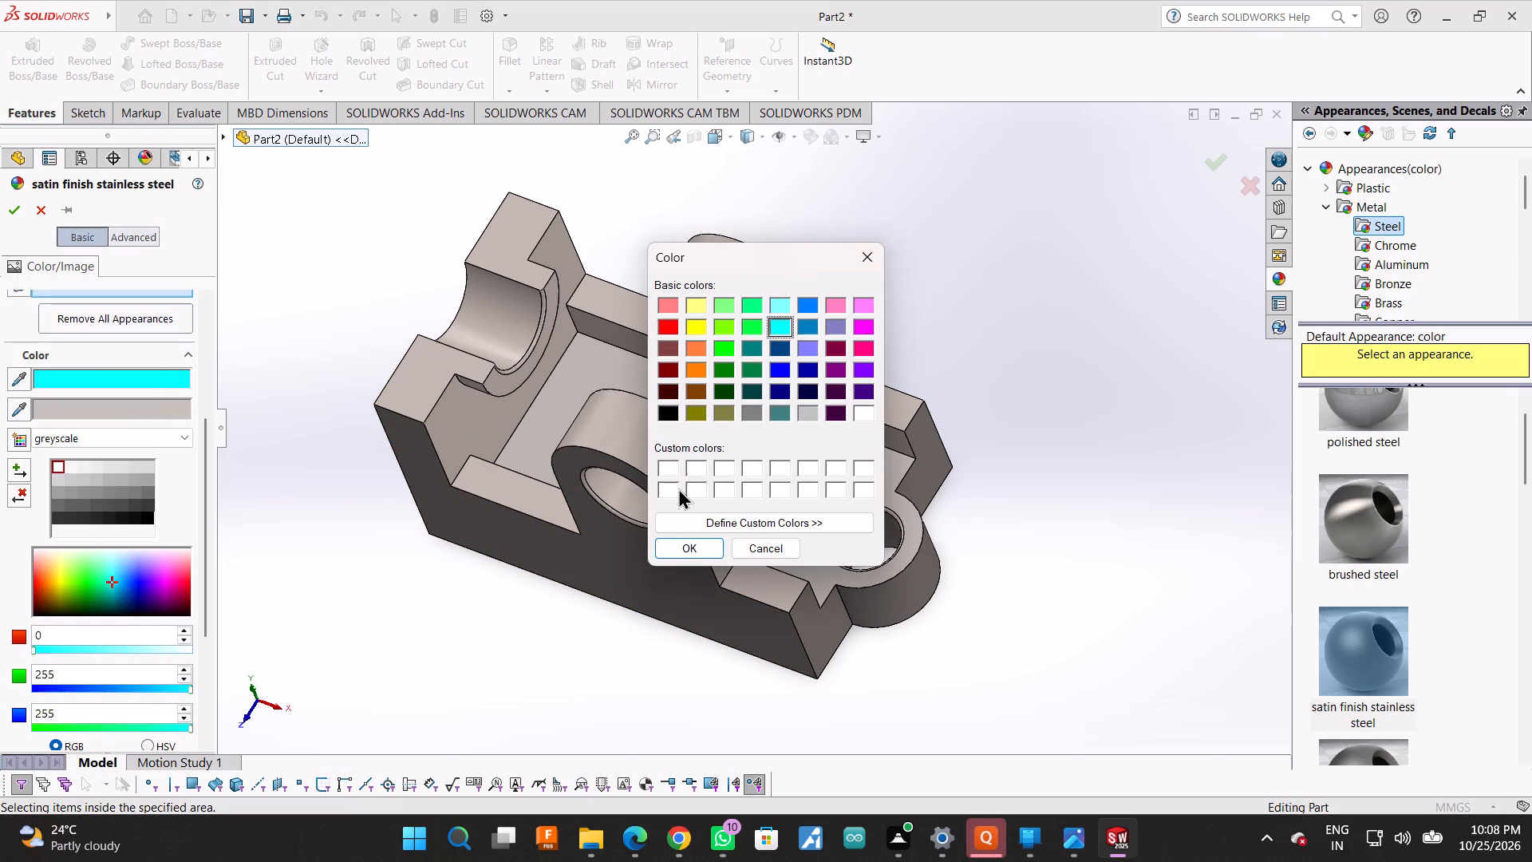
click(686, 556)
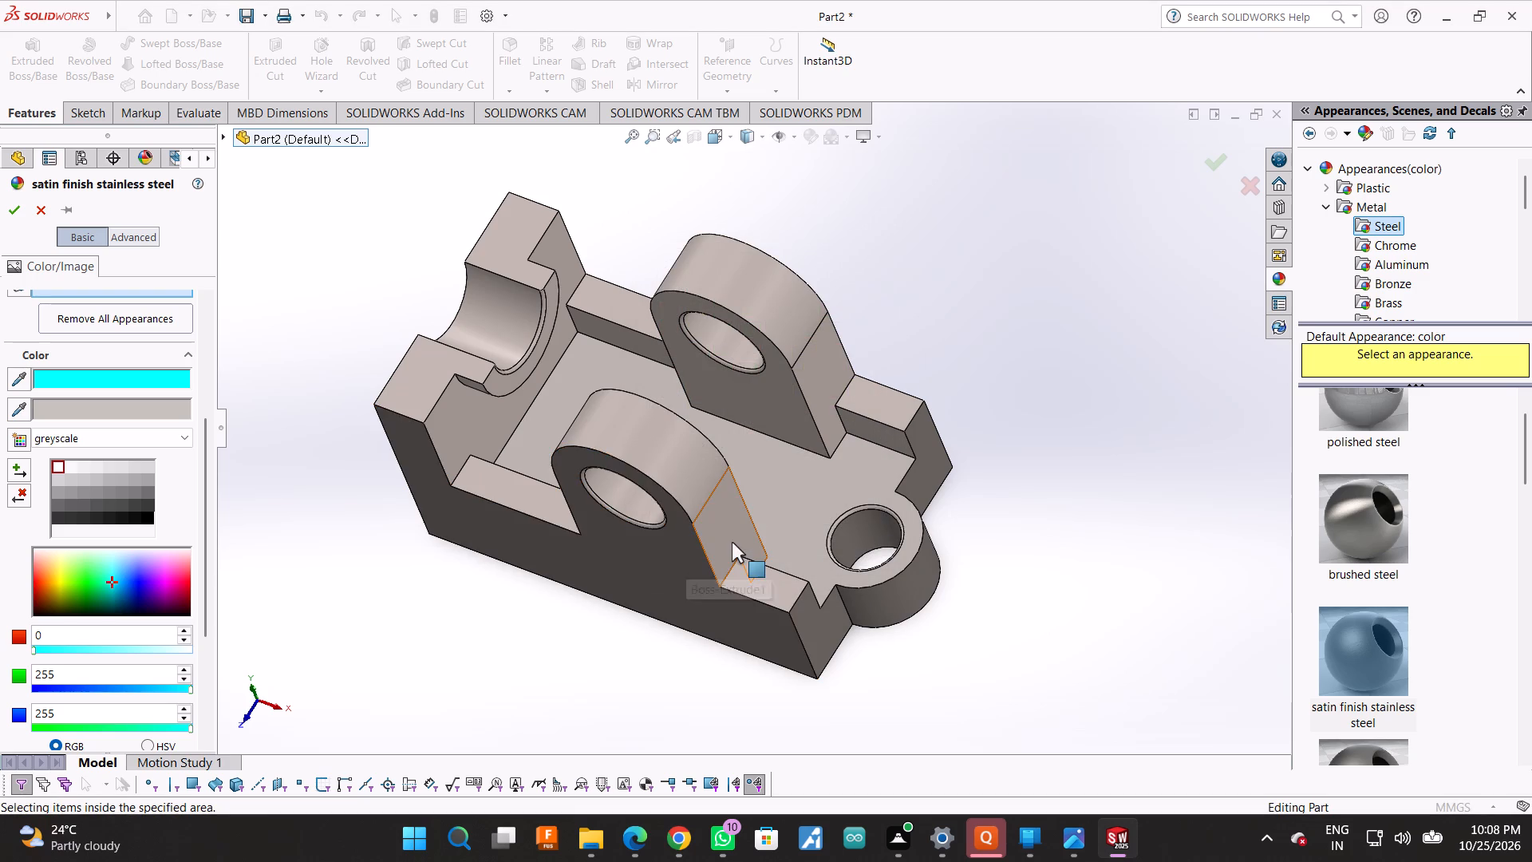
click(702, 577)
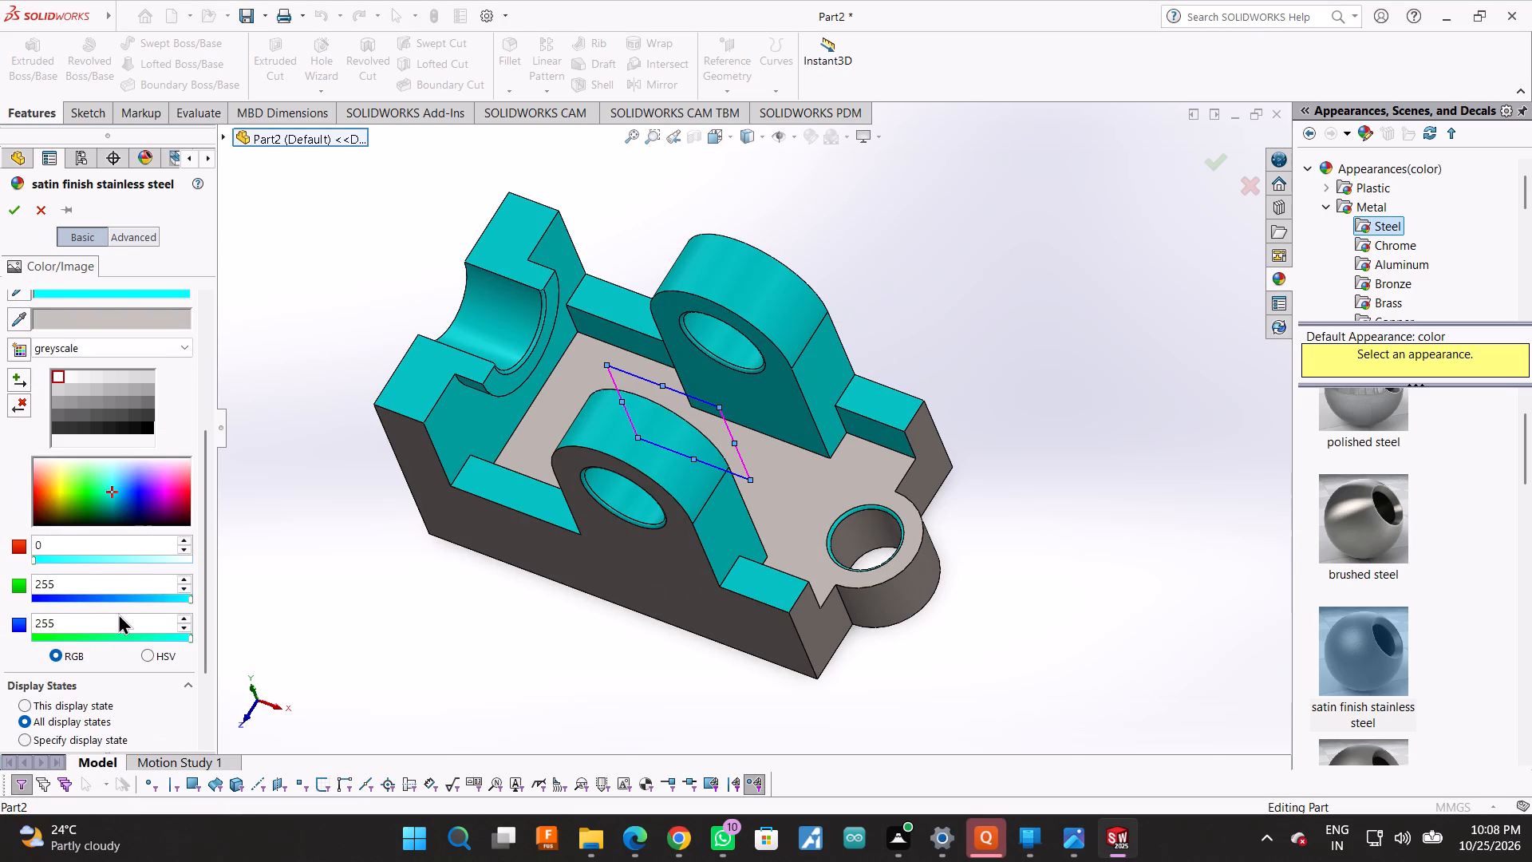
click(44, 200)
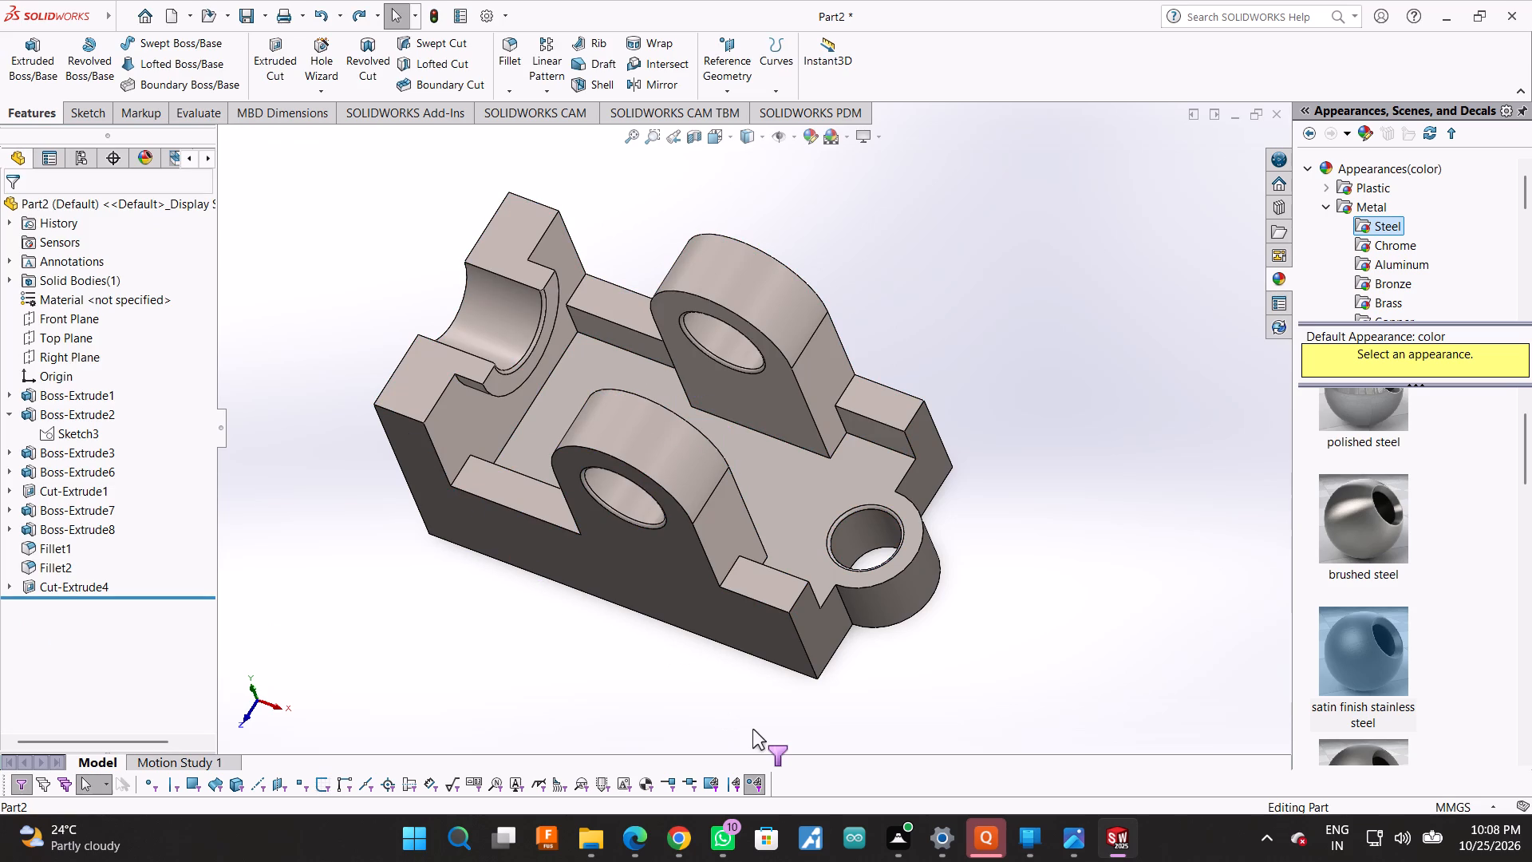
Undo the satin finish stainless steel appearance on the part, keeping the last cut feature.
key(ctrl+z)
key(ctrl+z)
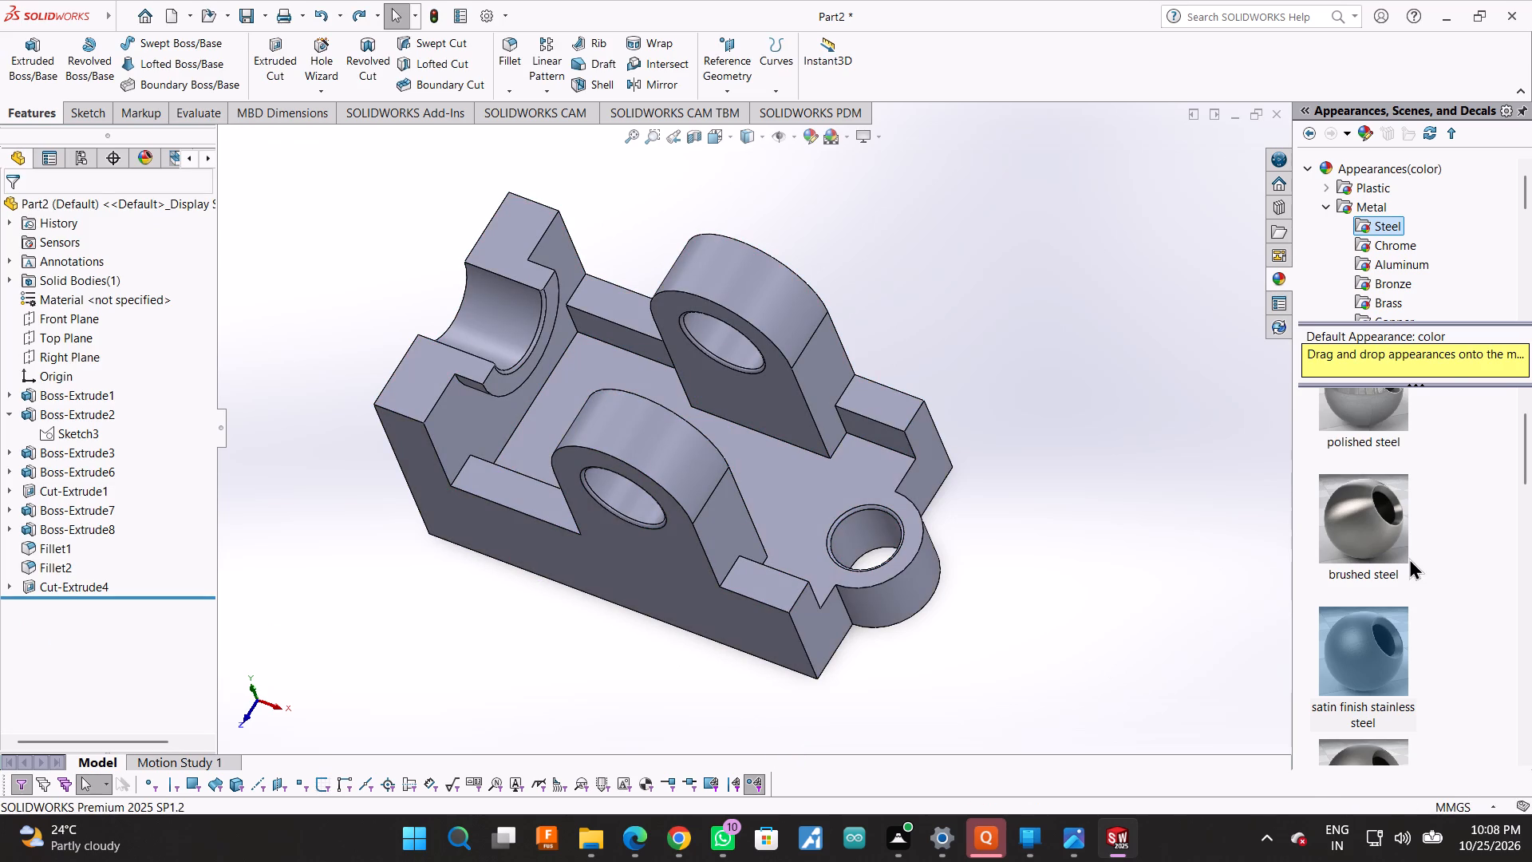
key(ctrl+z)
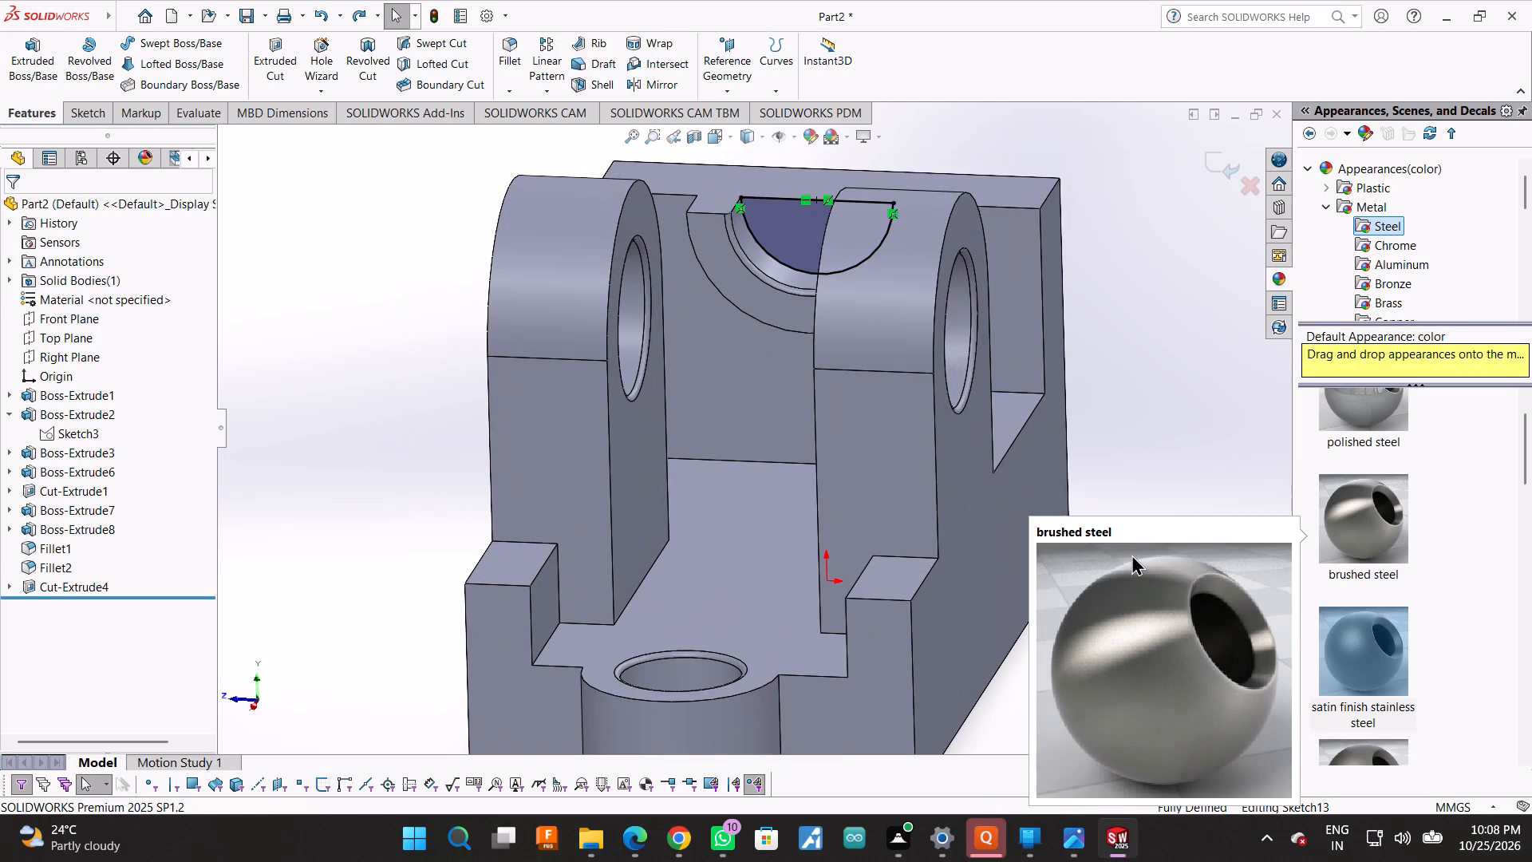
click(355, 18)
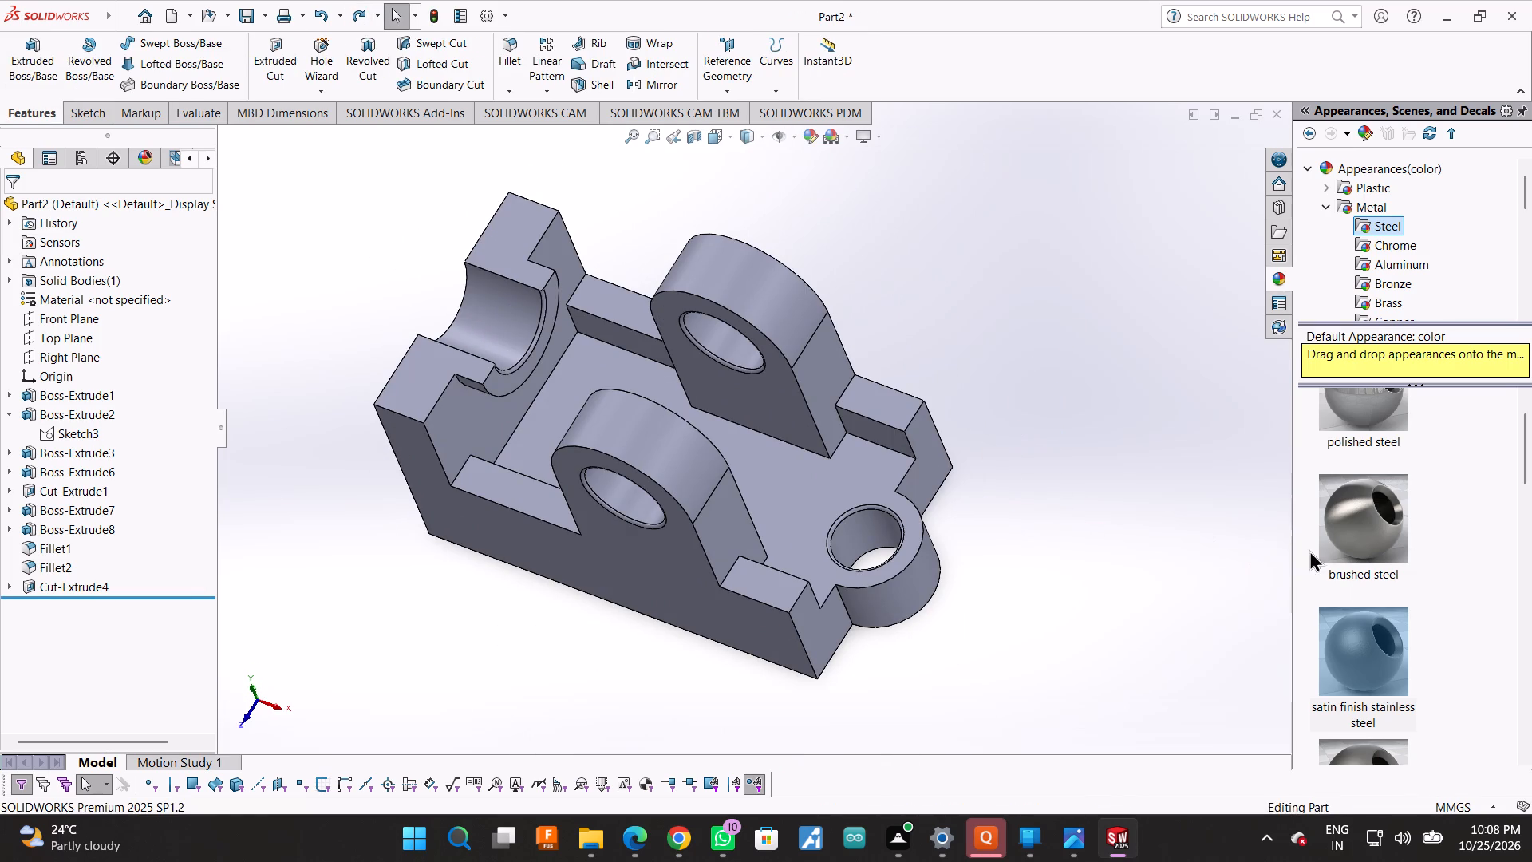
Apply the polished steel appearance from the Metal > Steel library to the whole part.
click(1361, 619)
click(1361, 536)
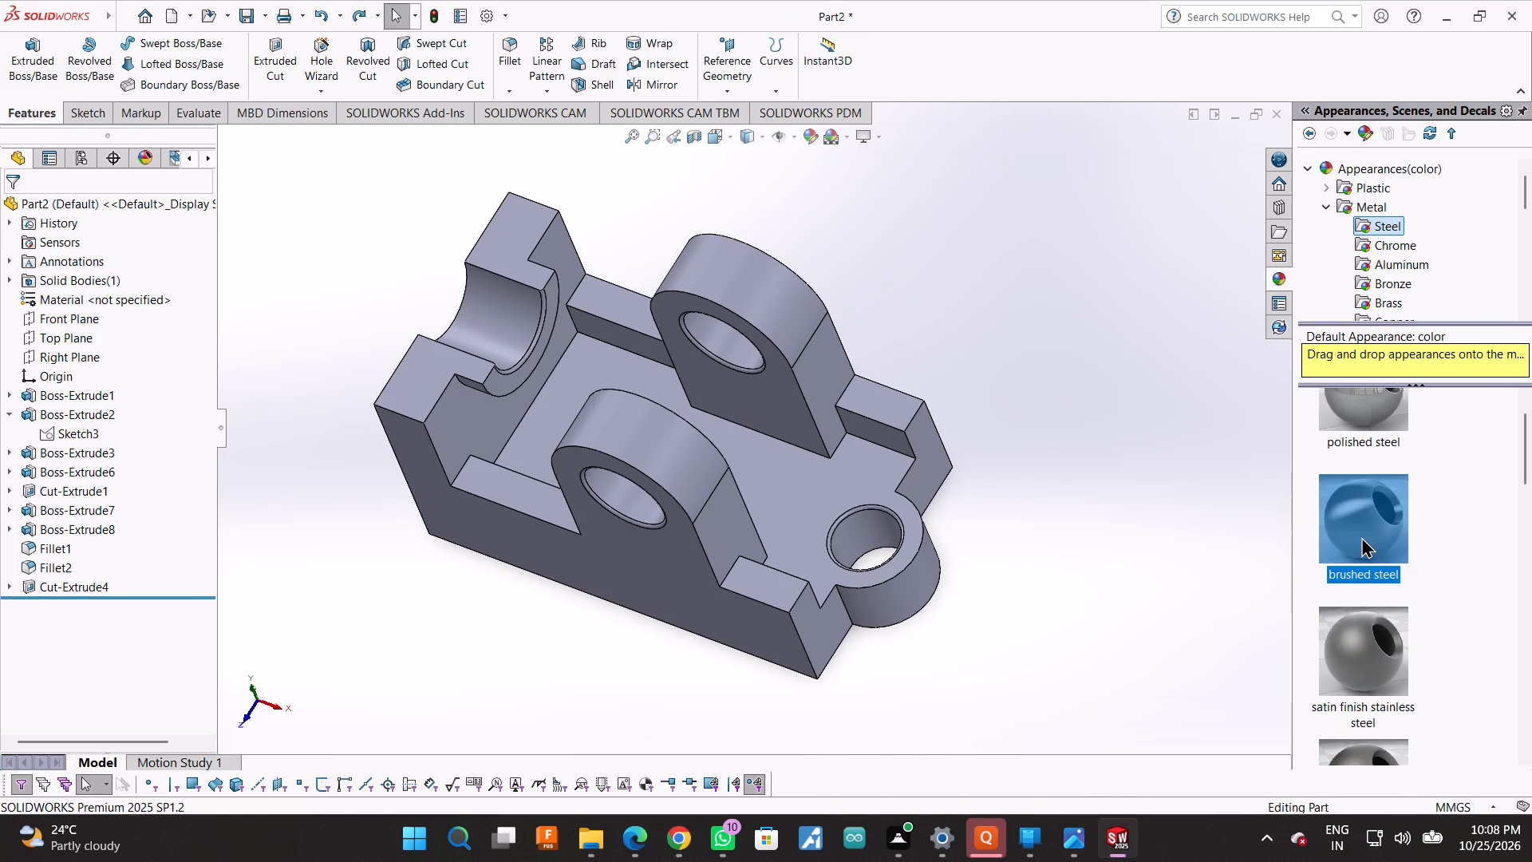
click(1370, 630)
scroll(1370, 630, up, 2)
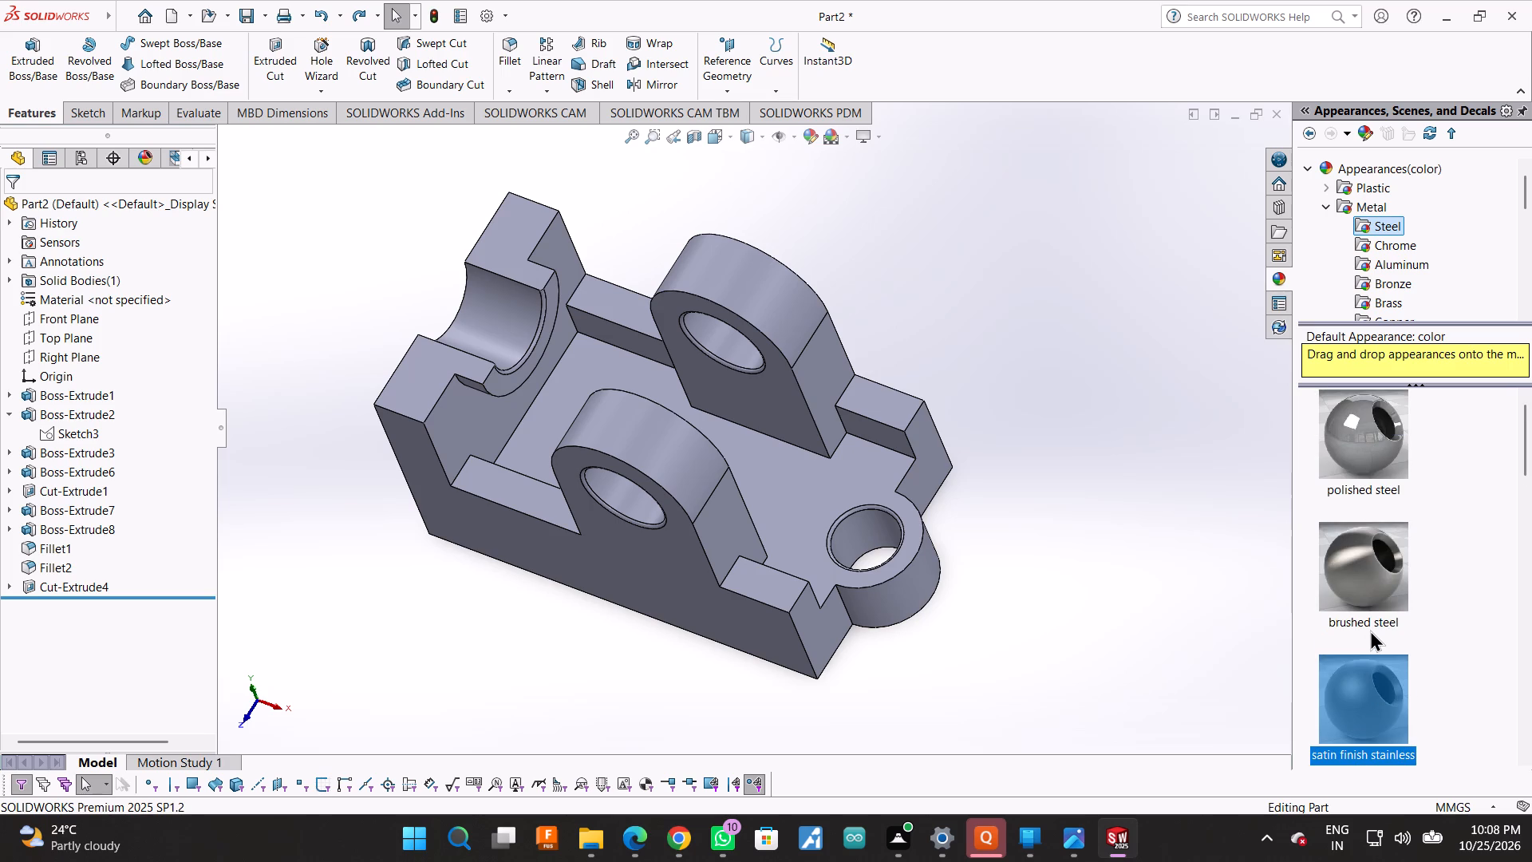
scroll(1370, 630, down, 1)
scroll(1370, 630, up, 4)
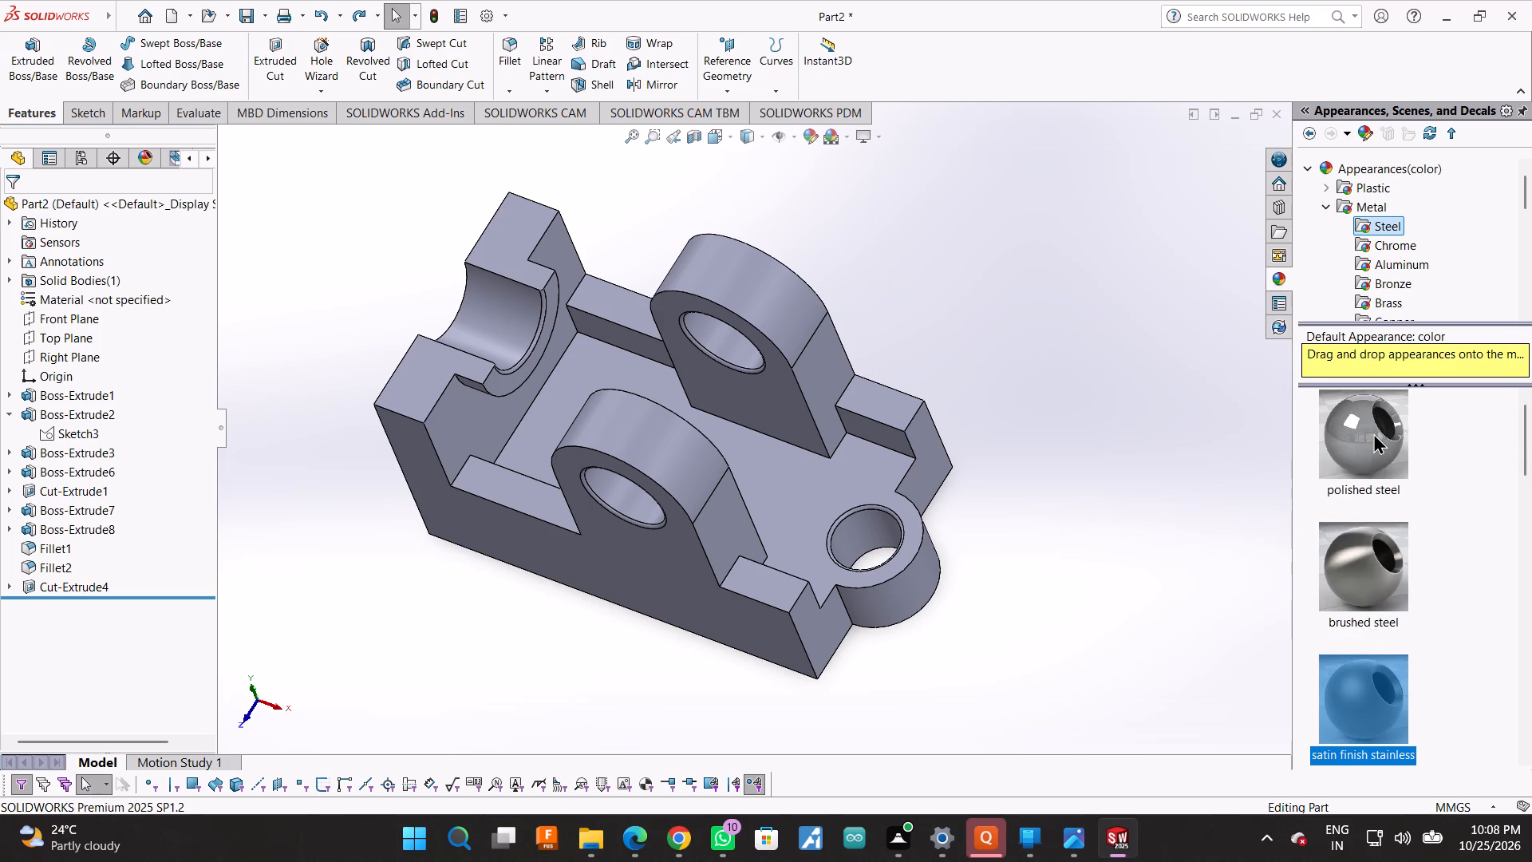
click(1373, 433)
drag(1373, 433, 1164, 481)
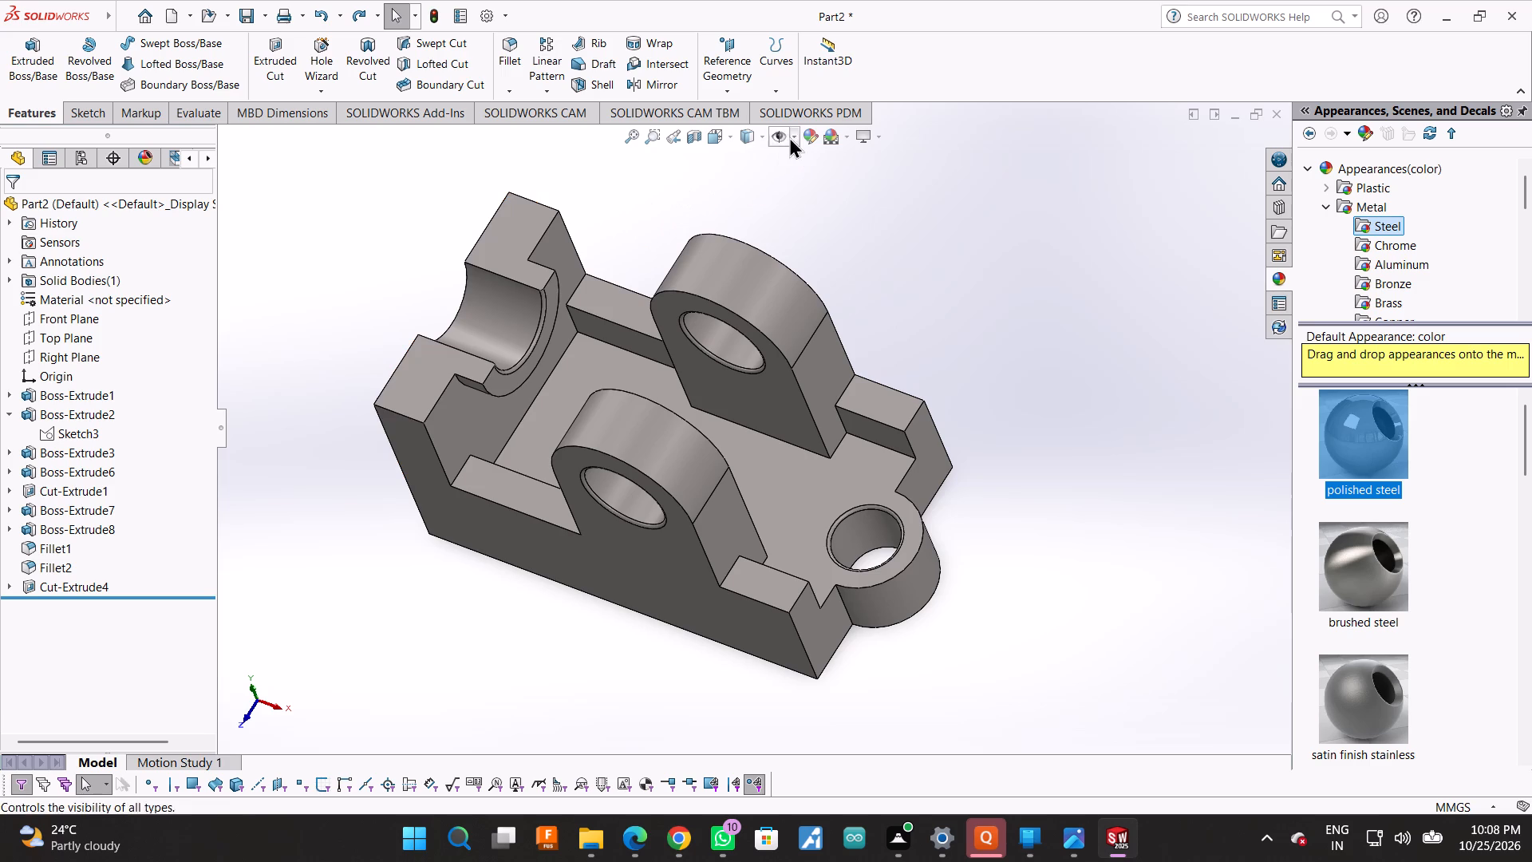
Edit the part's polished steel appearance and set its main colour to the basic cyan.
click(809, 135)
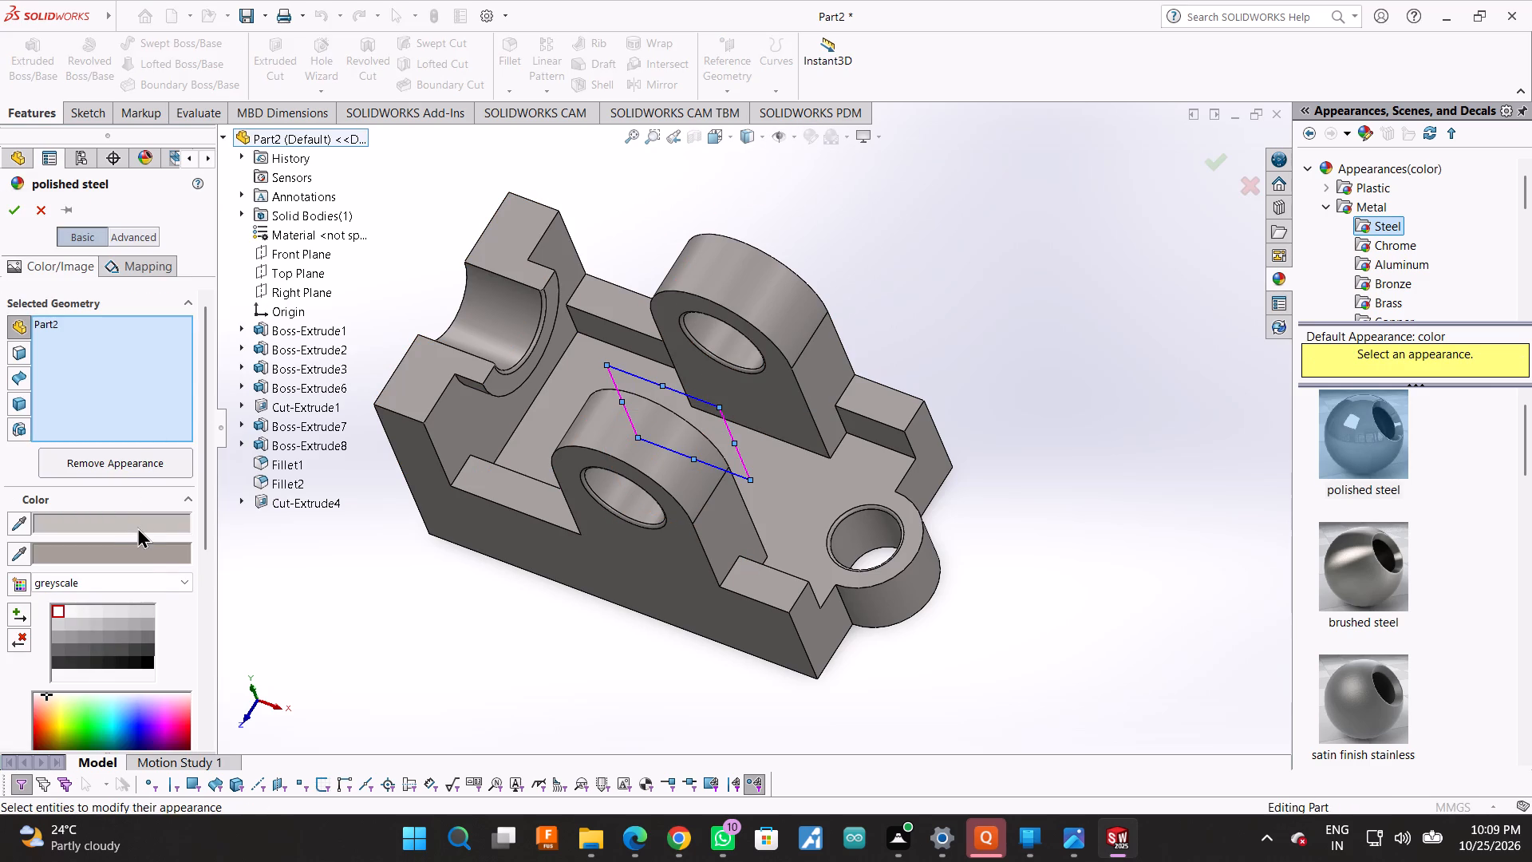
click(137, 527)
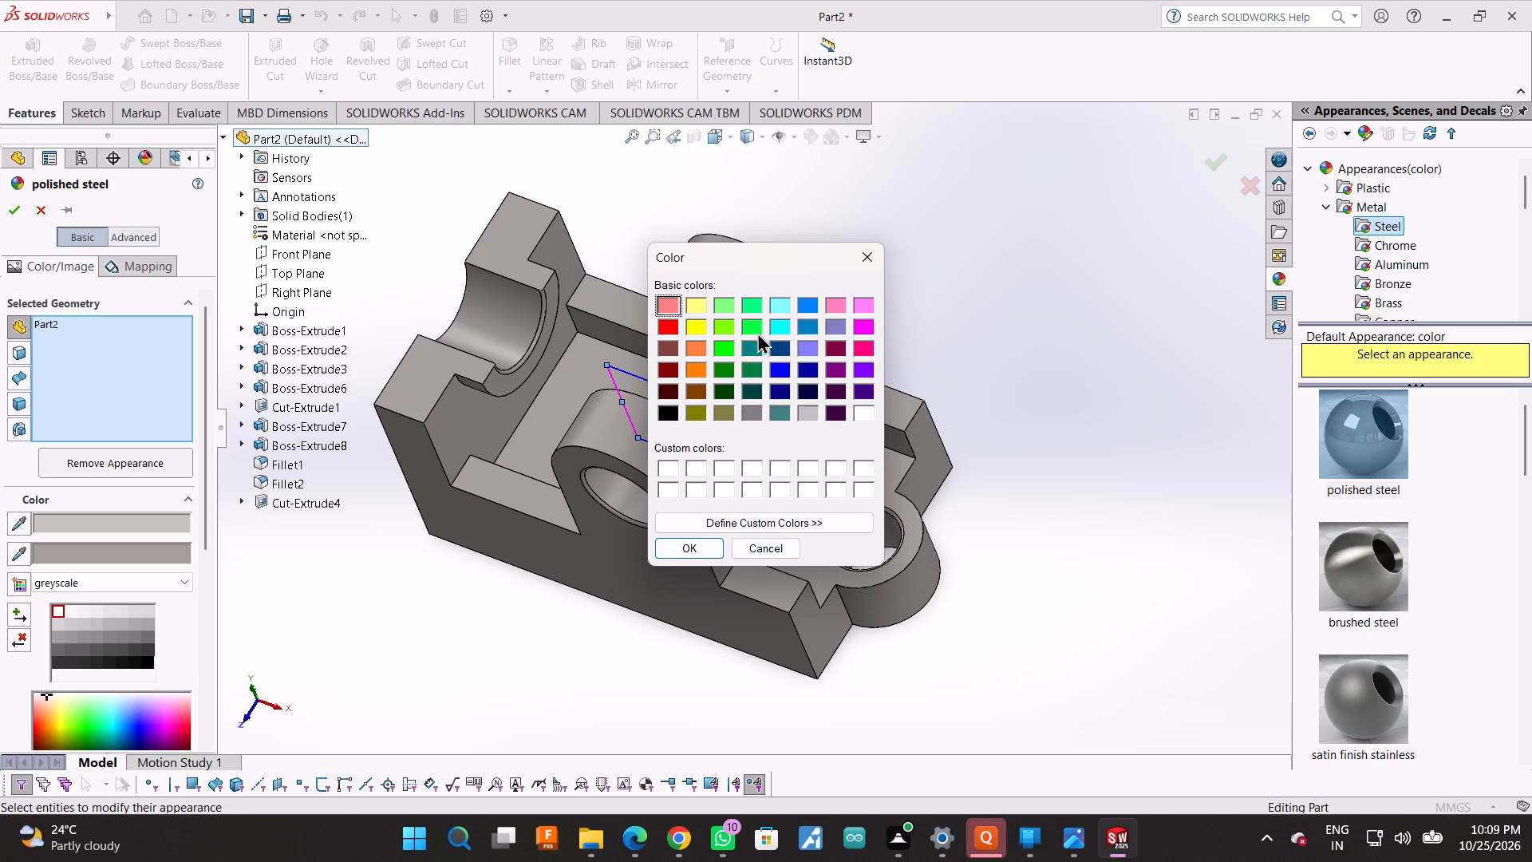
click(776, 325)
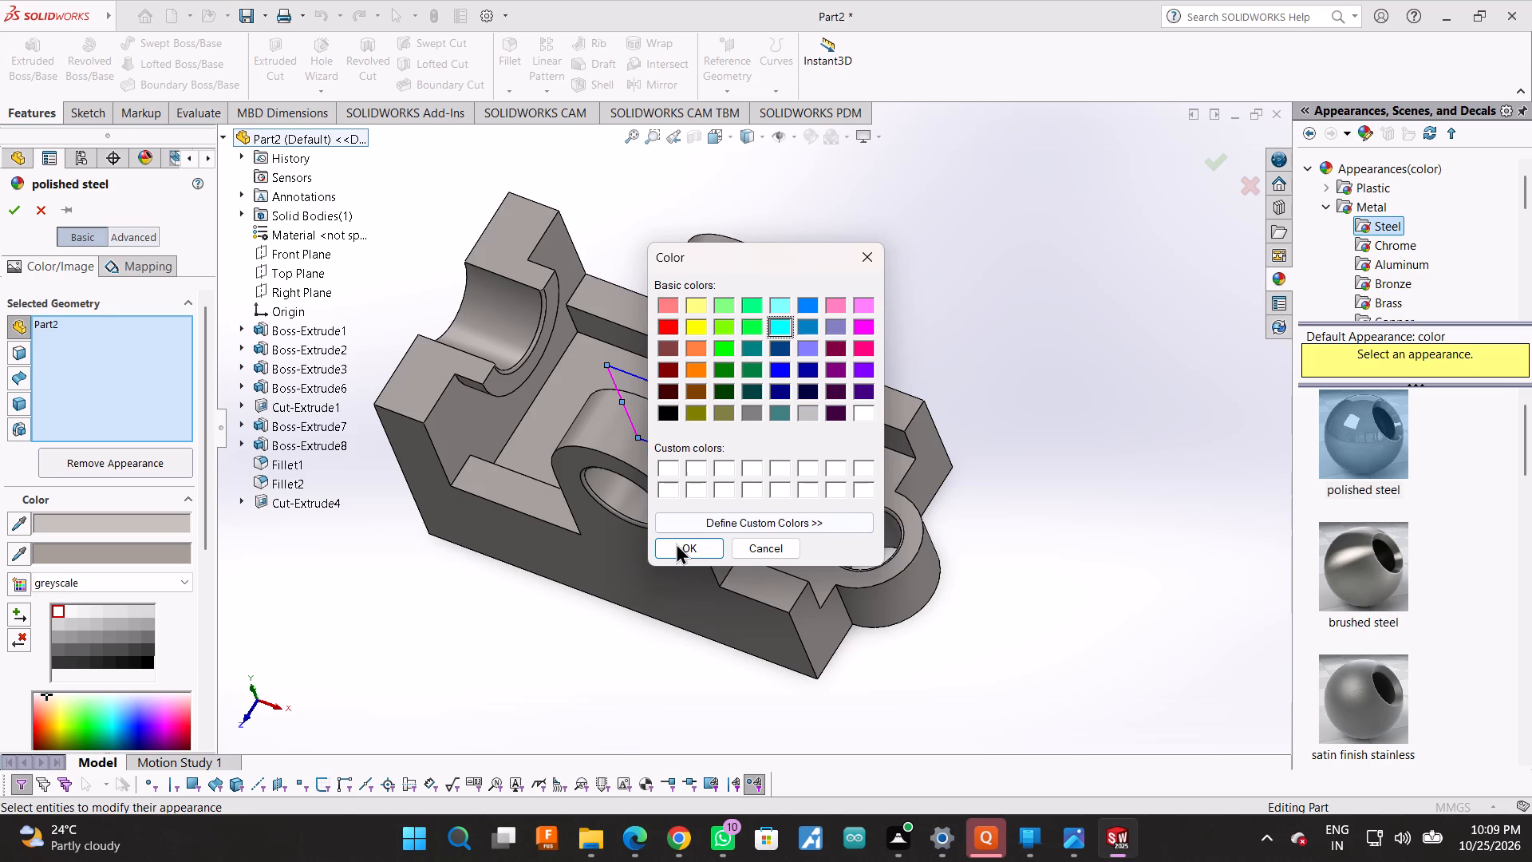
click(673, 549)
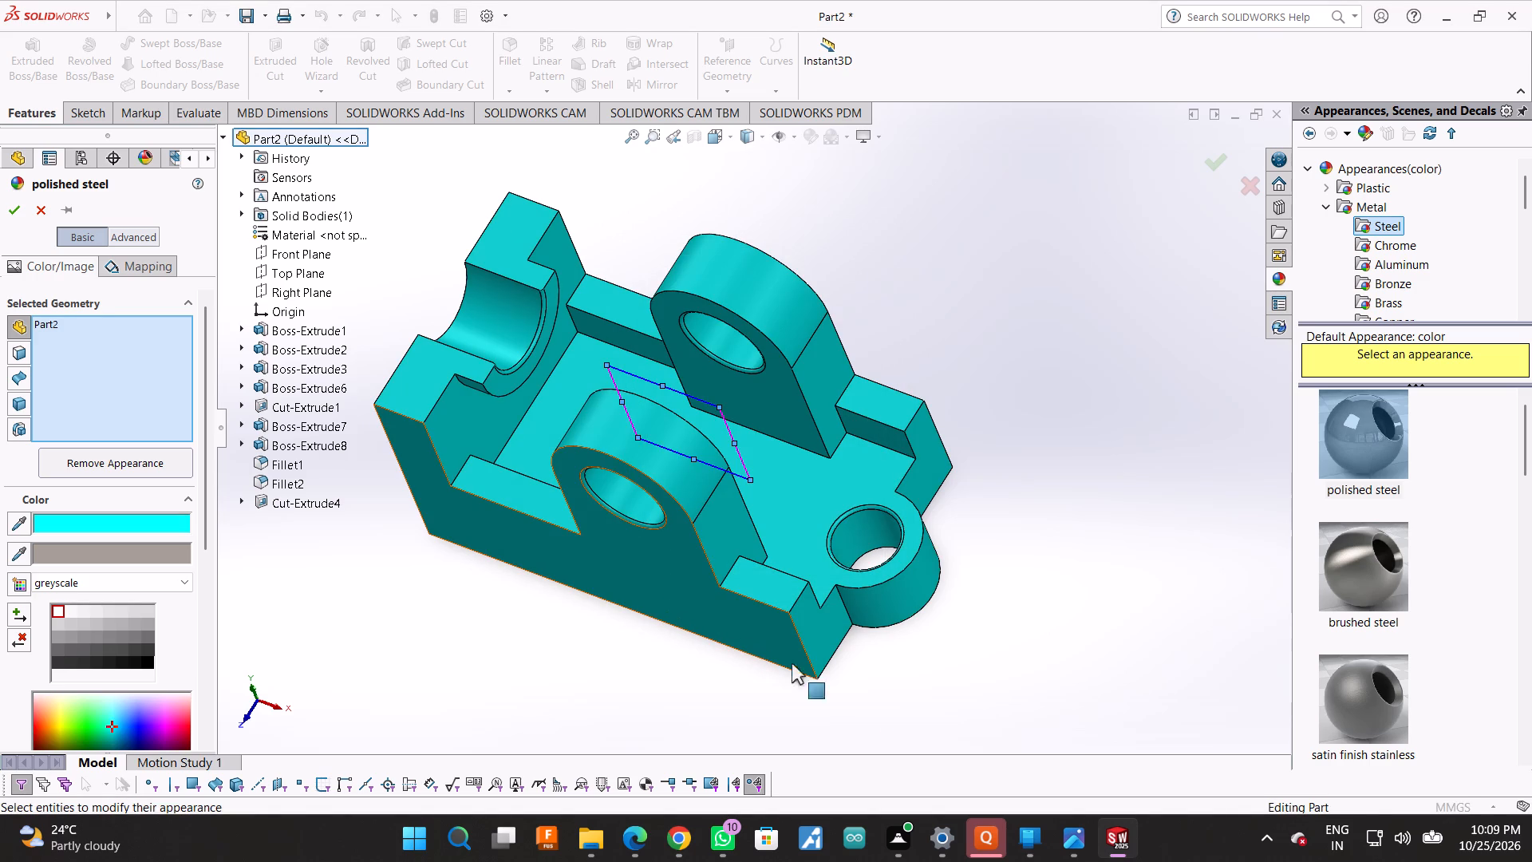
middle_drag(861, 696, 918, 638)
middle_drag(989, 688, 935, 670)
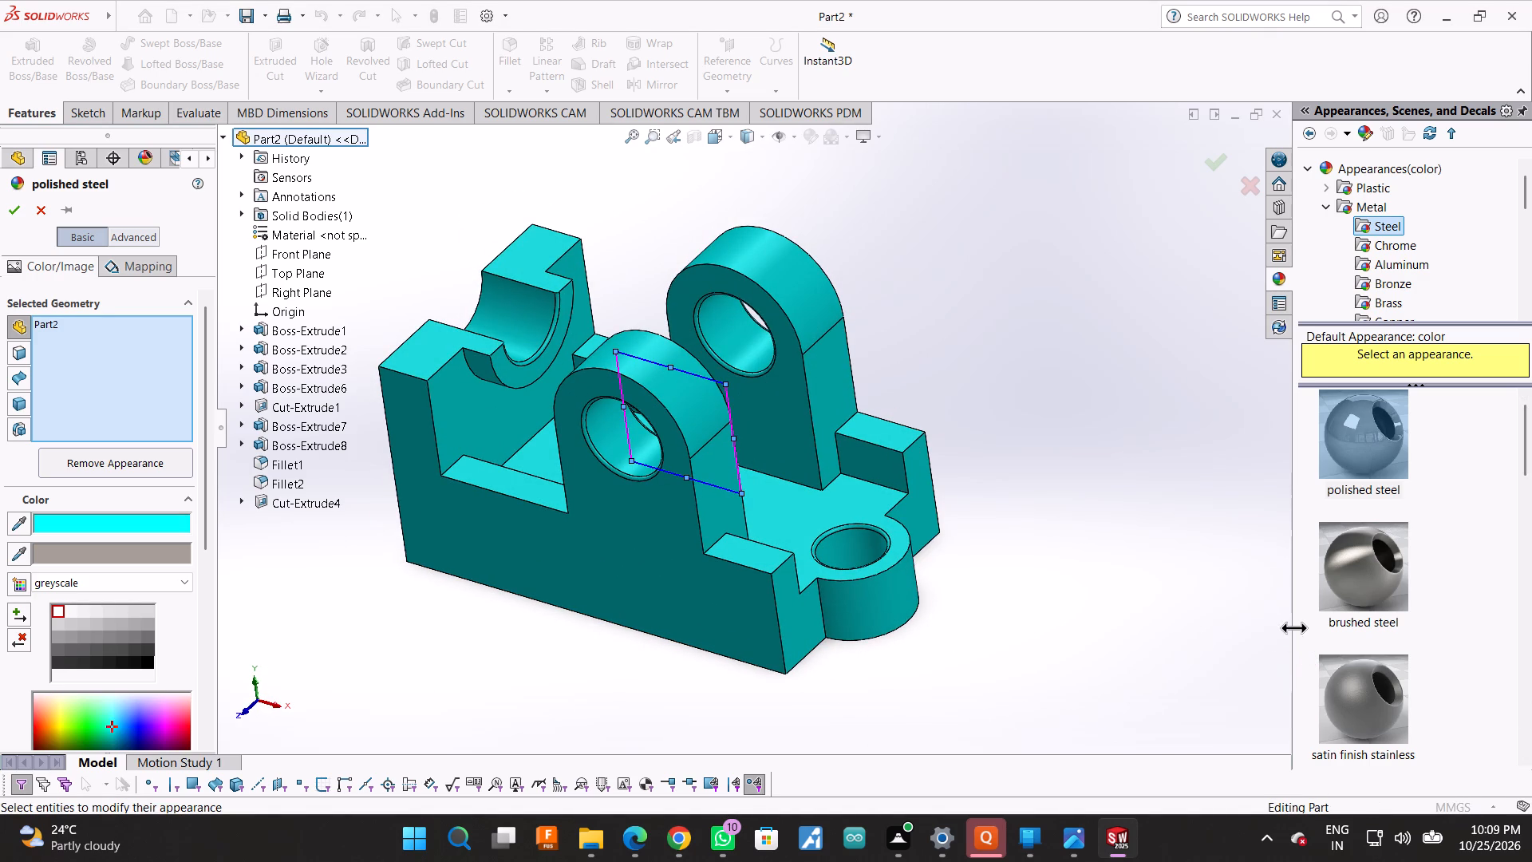
drag(1293, 627, 1531, 610)
click(1531, 610)
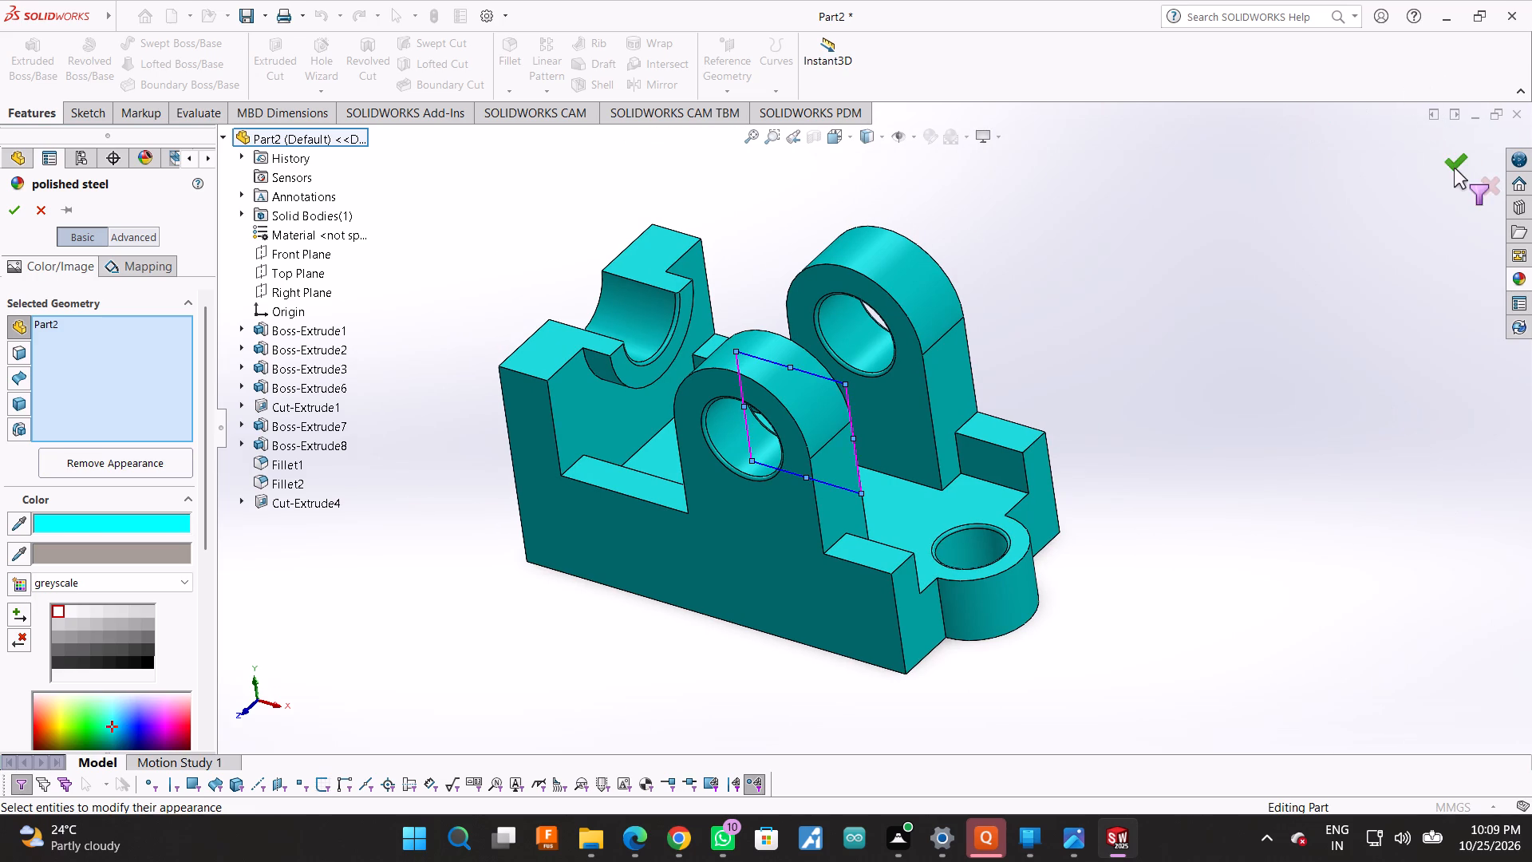
click(1454, 168)
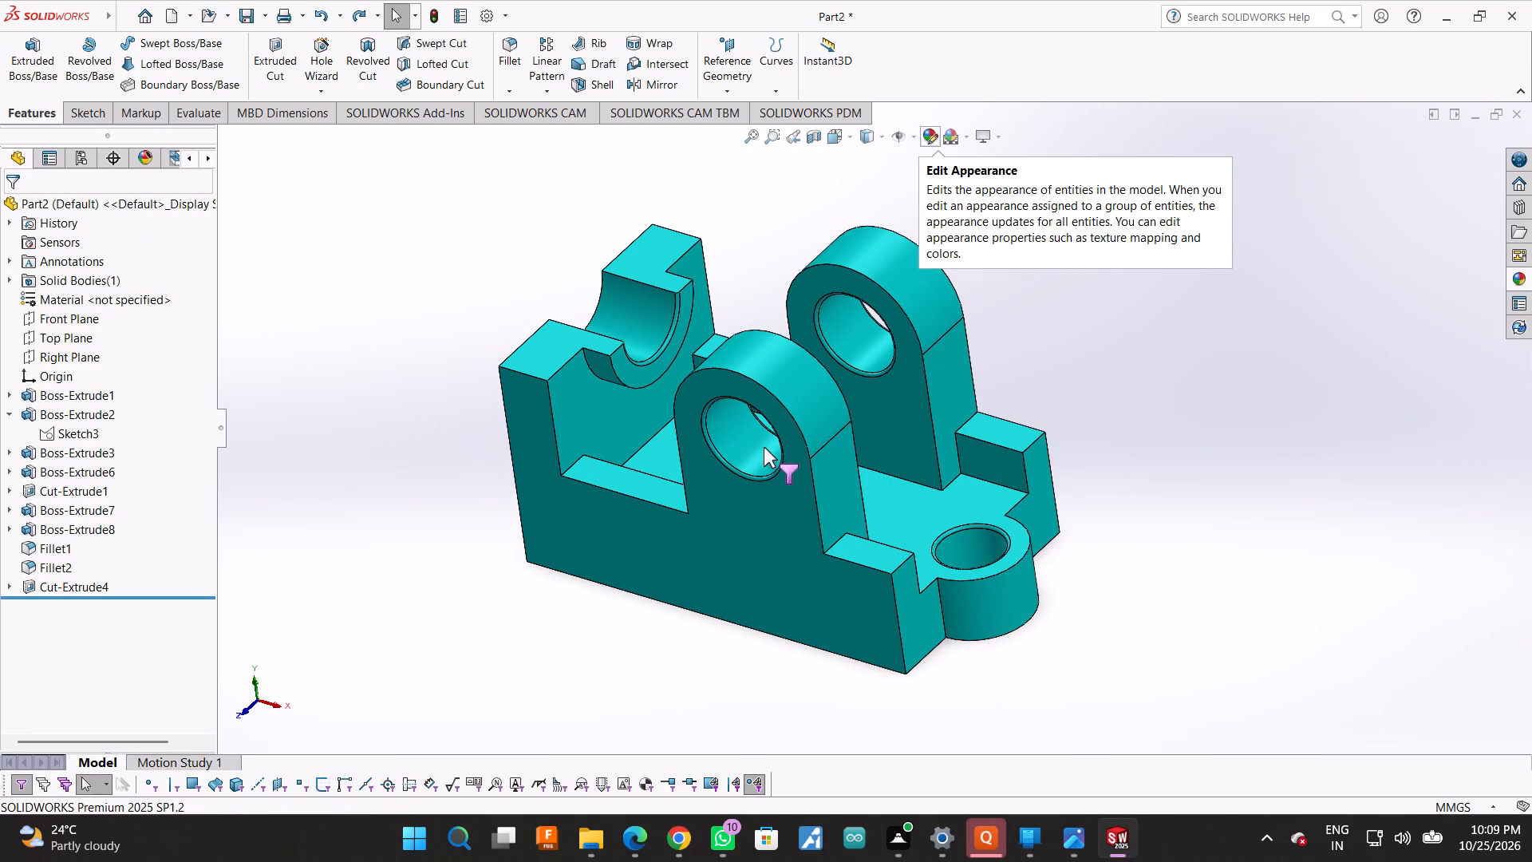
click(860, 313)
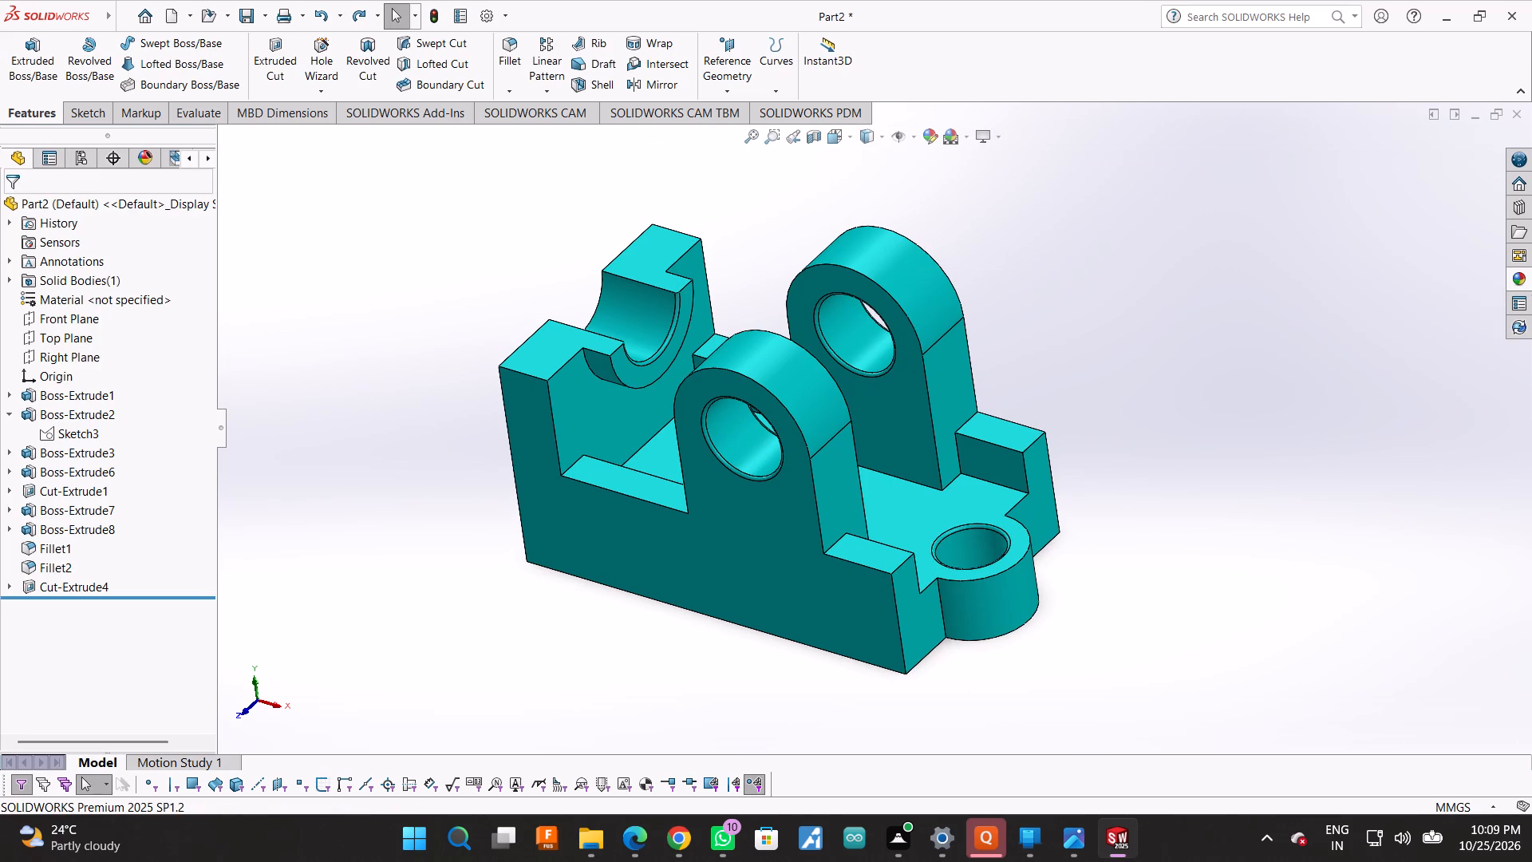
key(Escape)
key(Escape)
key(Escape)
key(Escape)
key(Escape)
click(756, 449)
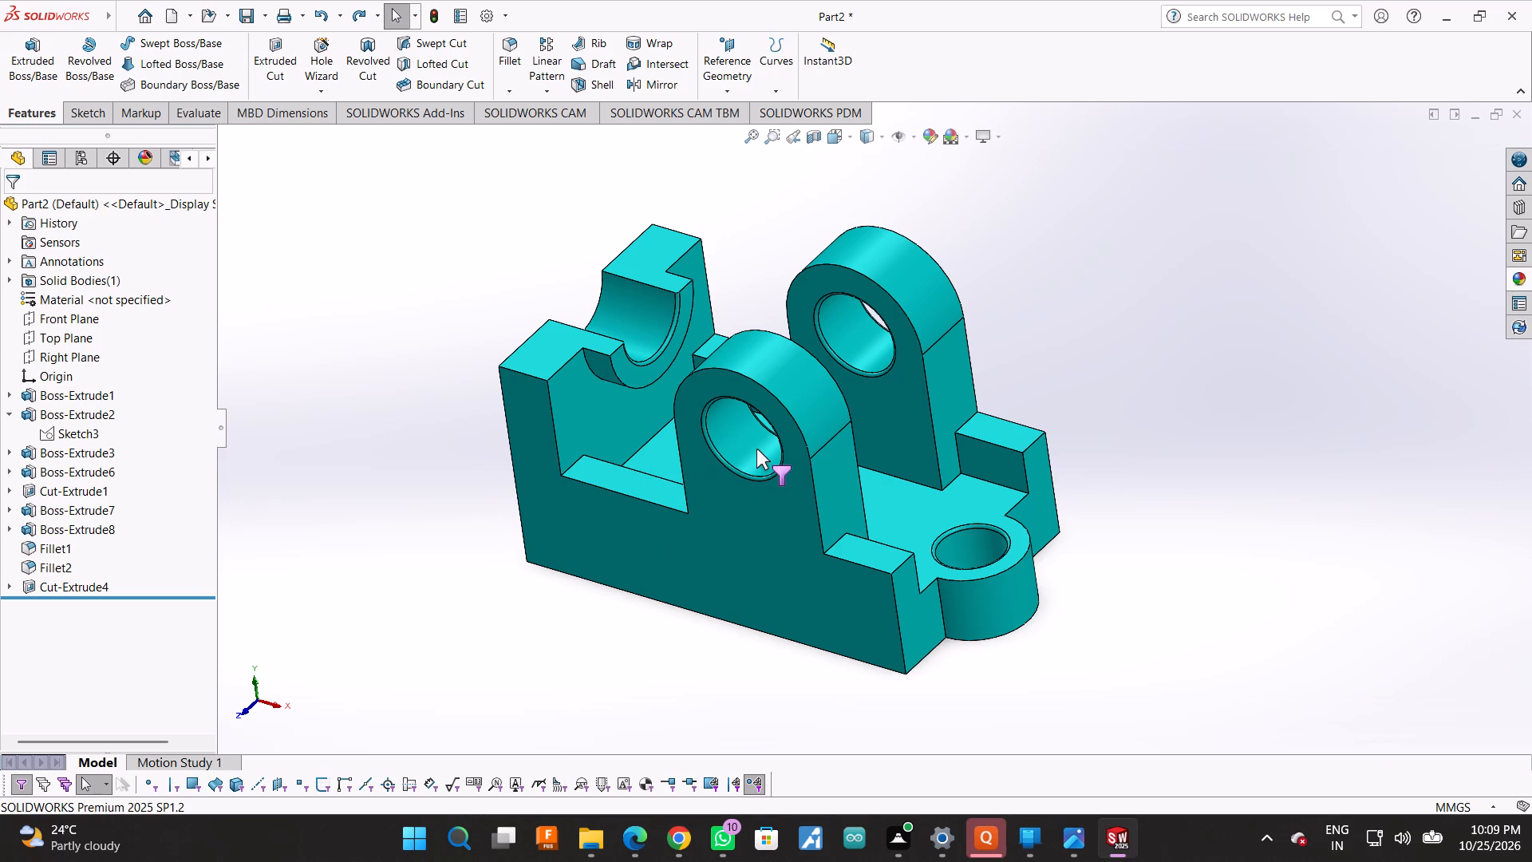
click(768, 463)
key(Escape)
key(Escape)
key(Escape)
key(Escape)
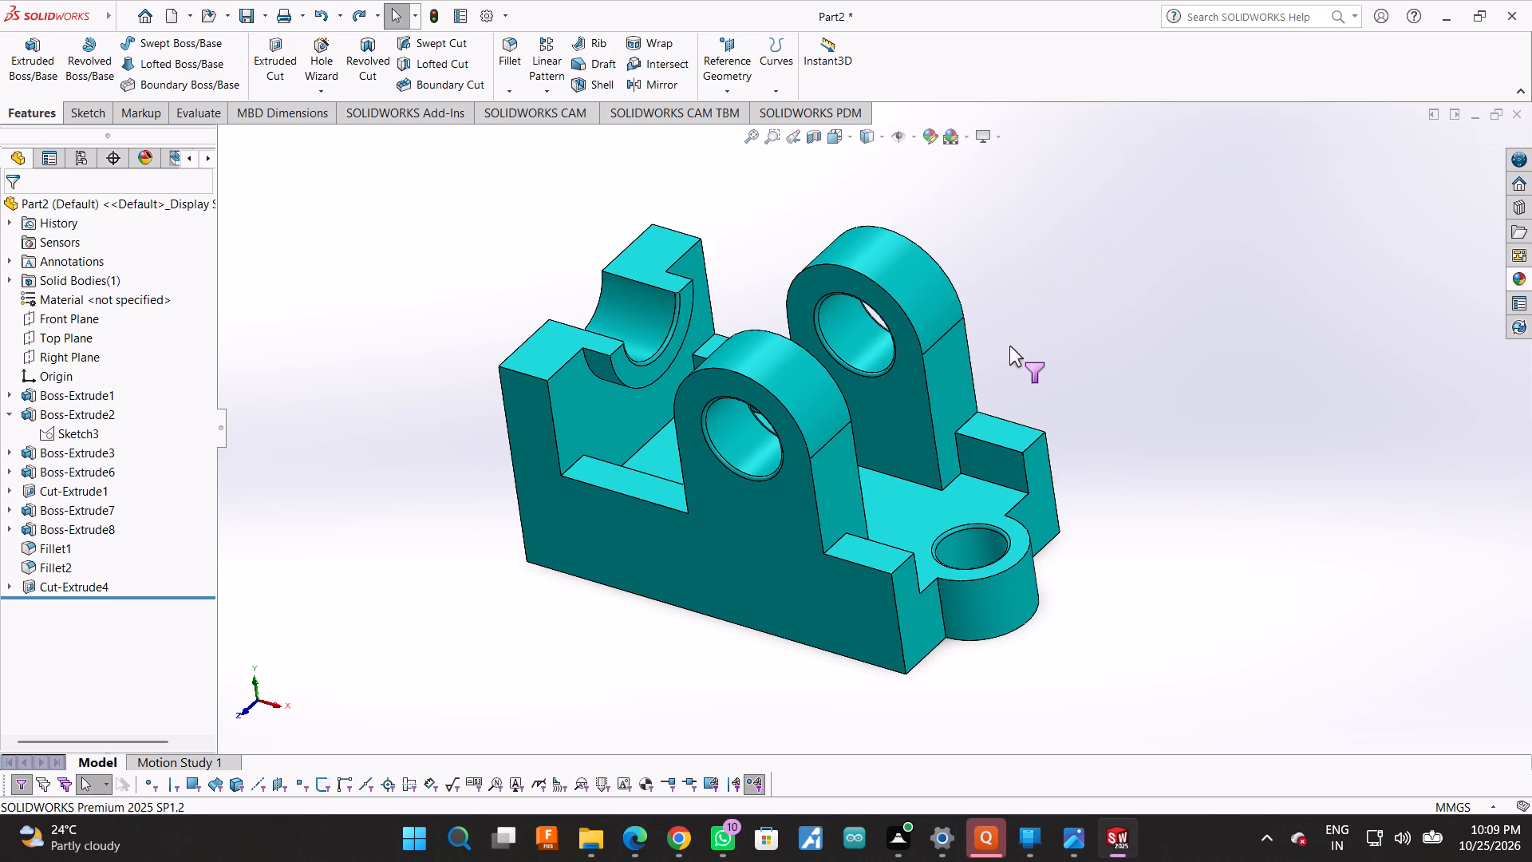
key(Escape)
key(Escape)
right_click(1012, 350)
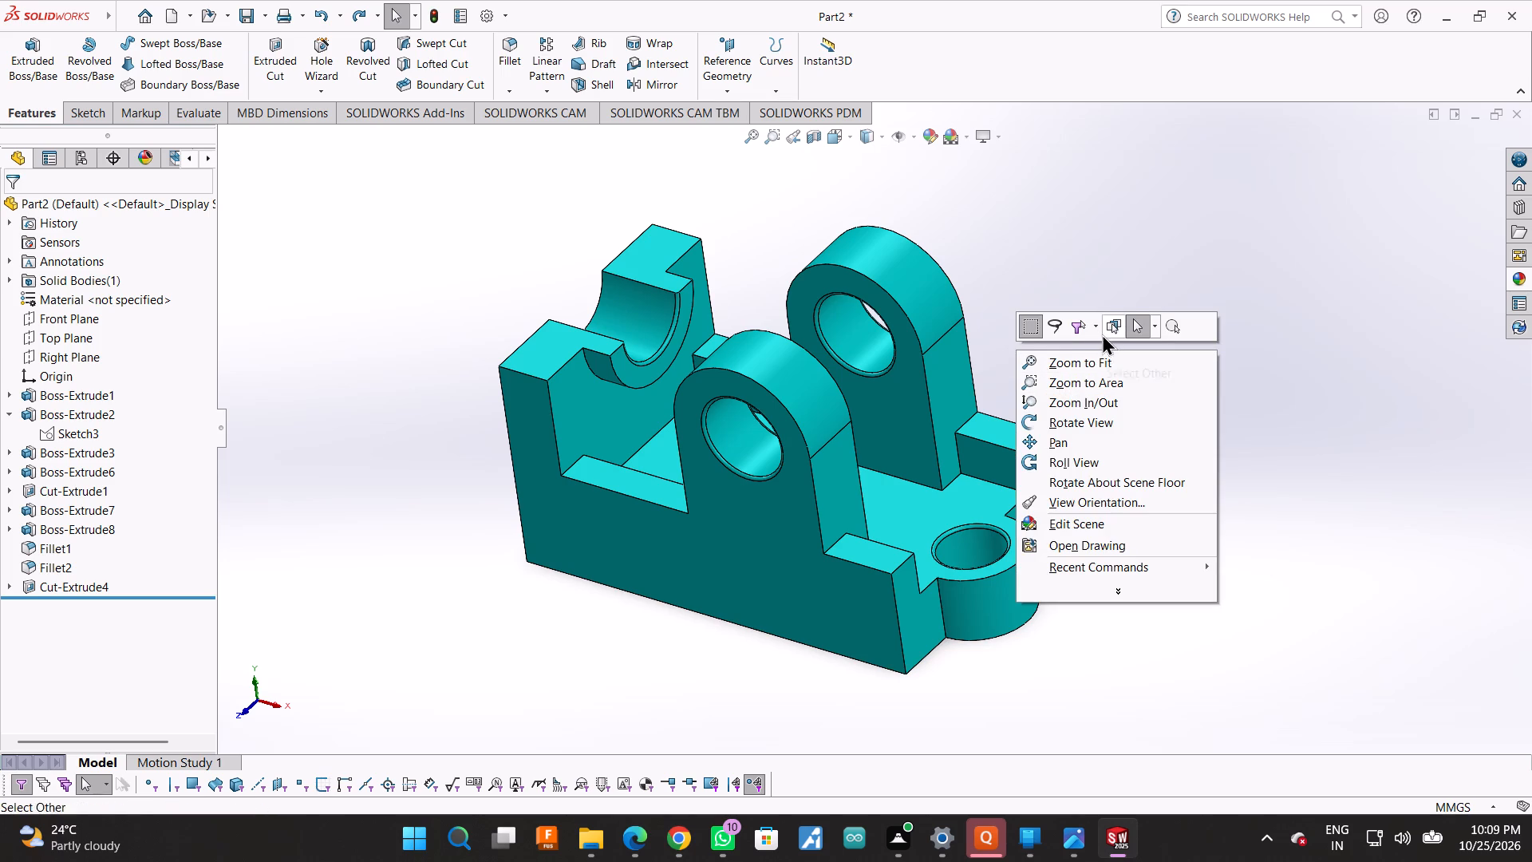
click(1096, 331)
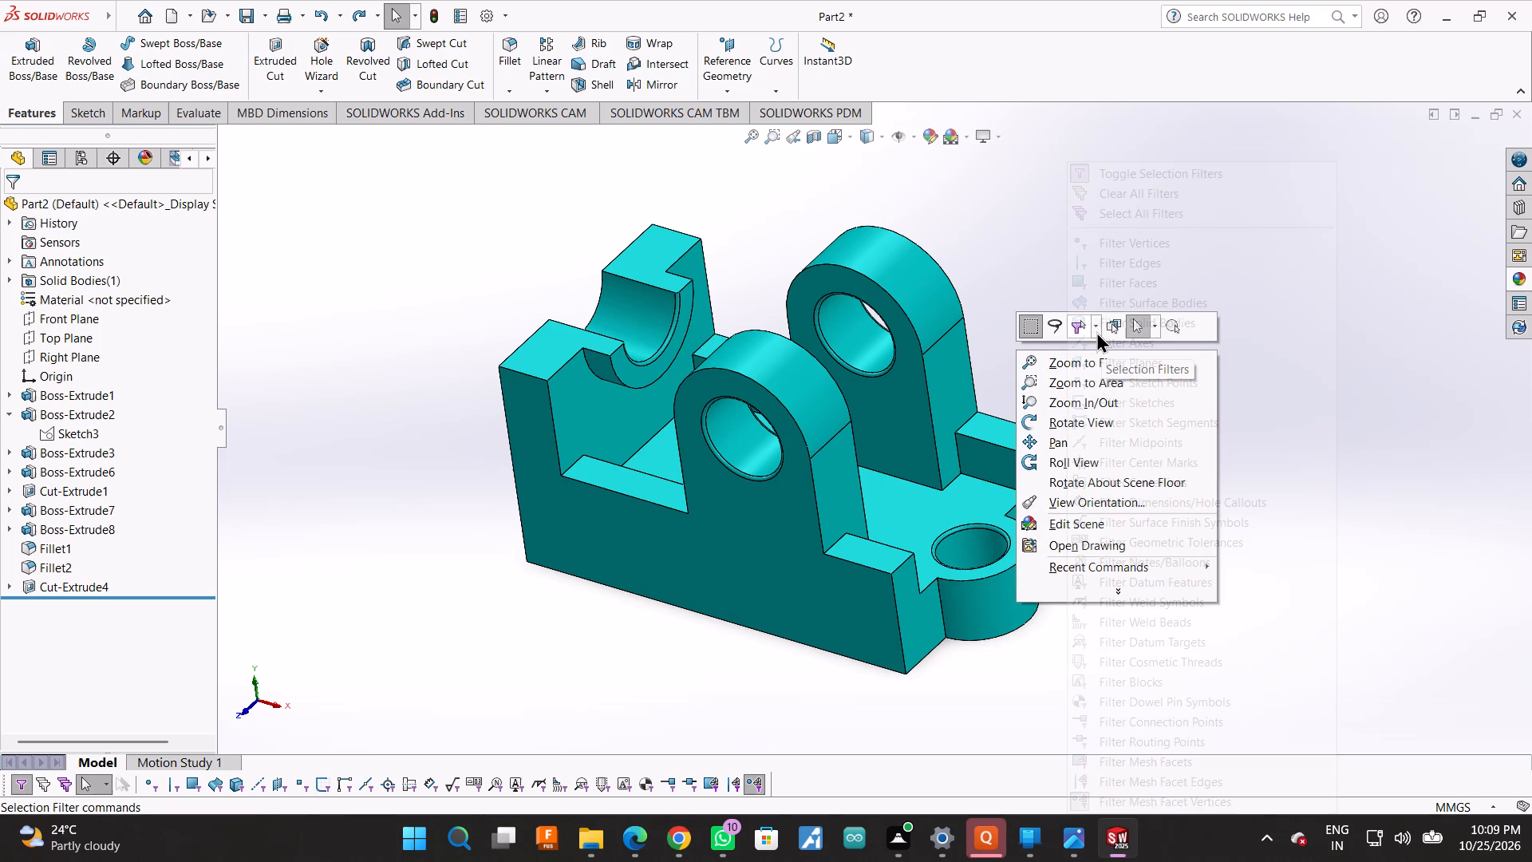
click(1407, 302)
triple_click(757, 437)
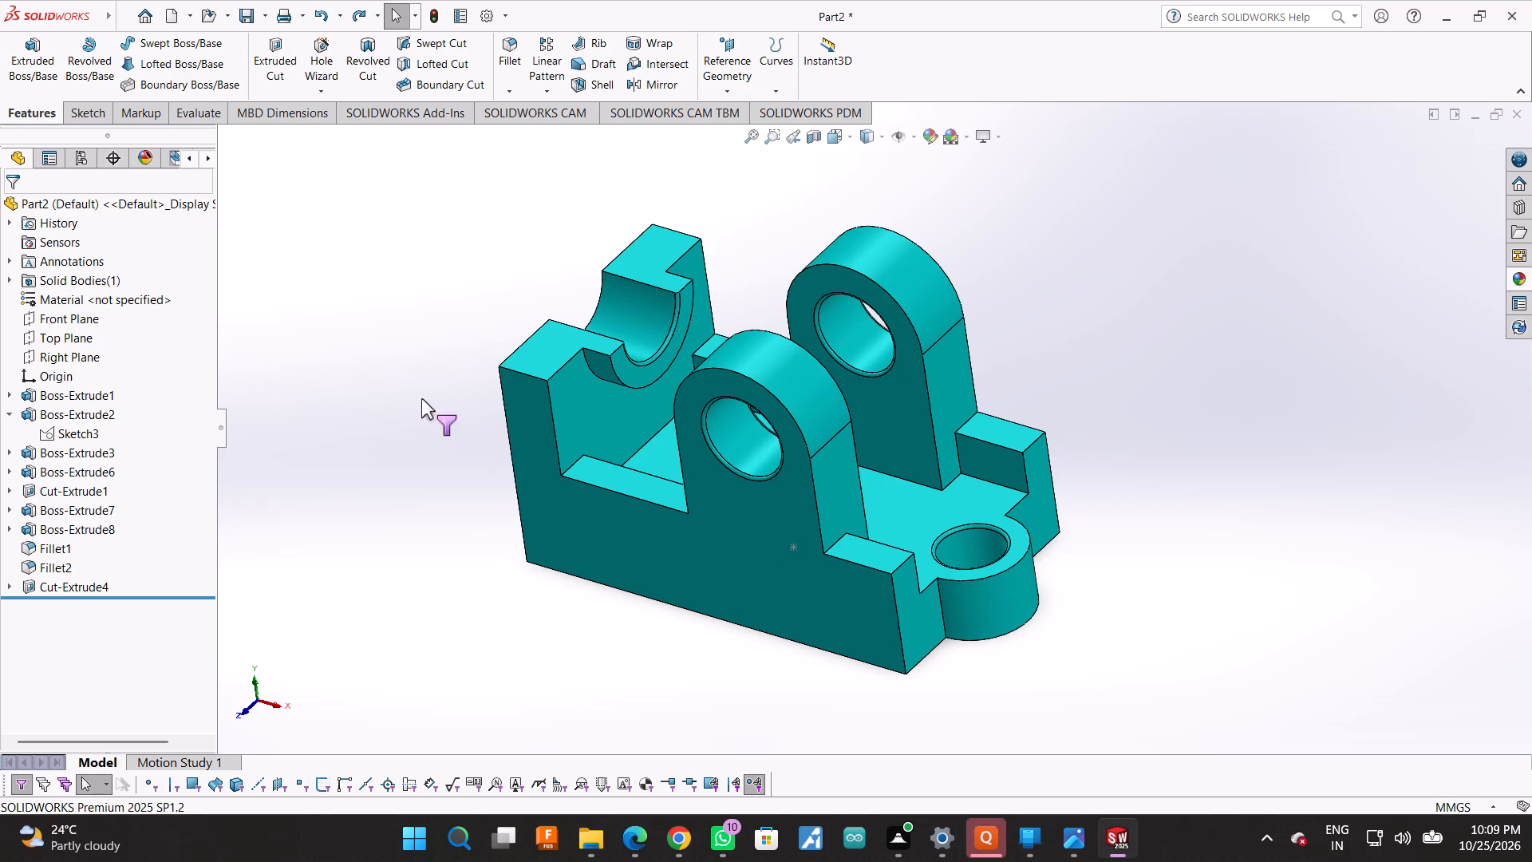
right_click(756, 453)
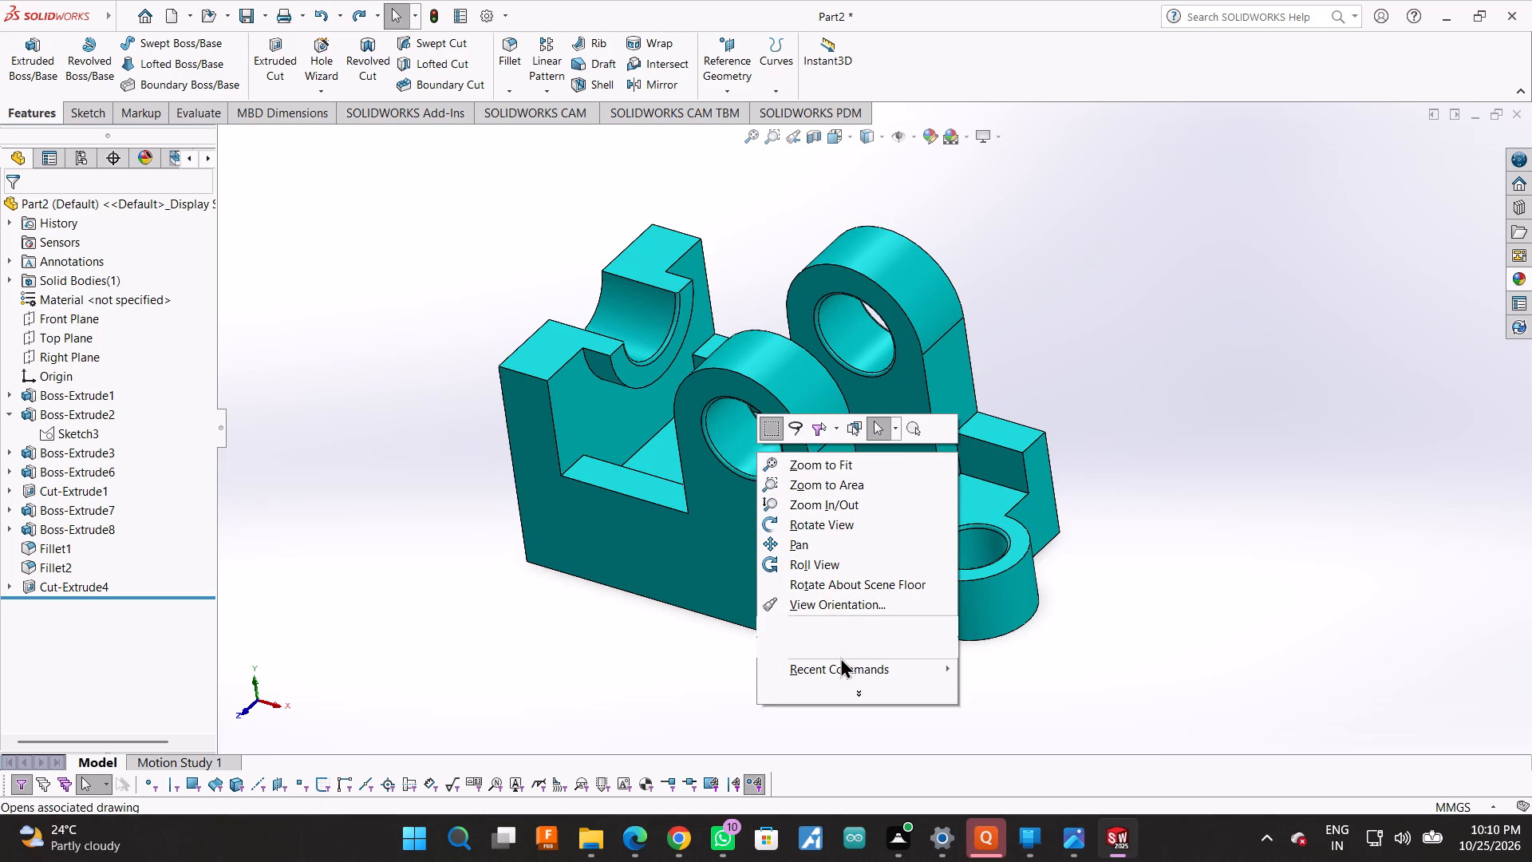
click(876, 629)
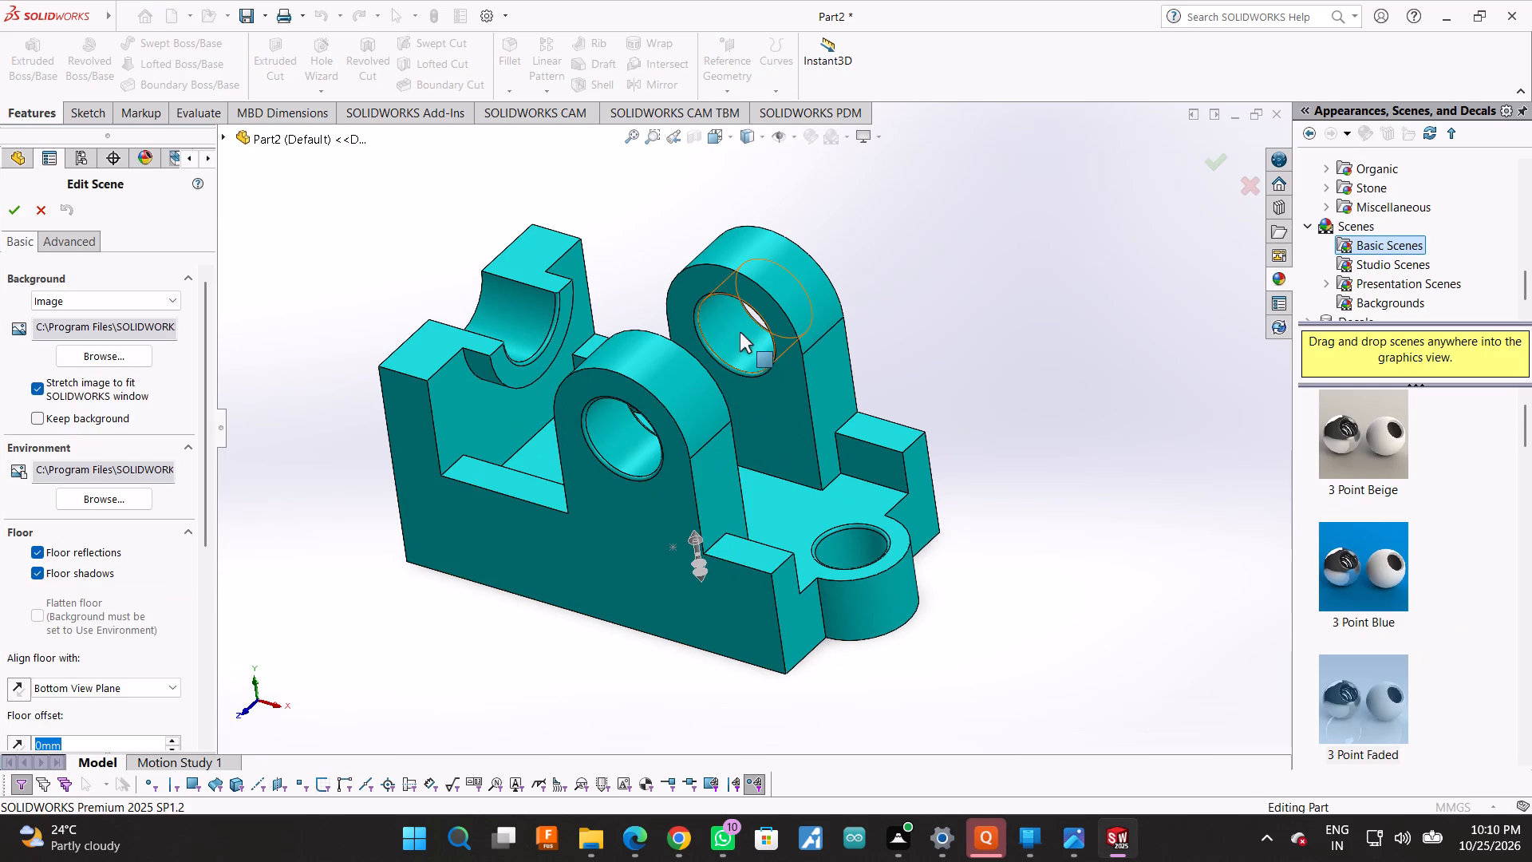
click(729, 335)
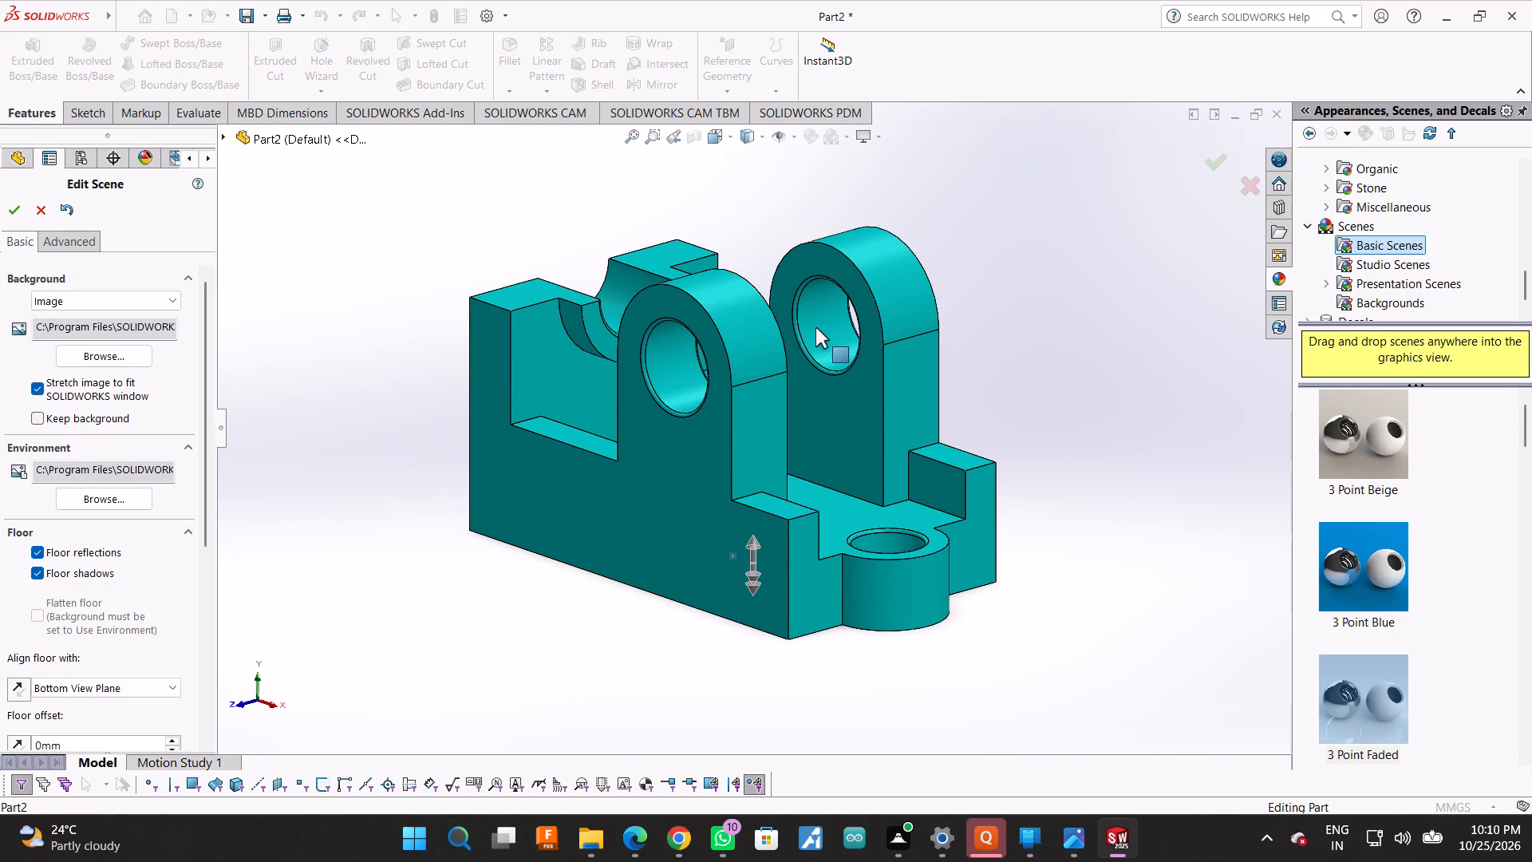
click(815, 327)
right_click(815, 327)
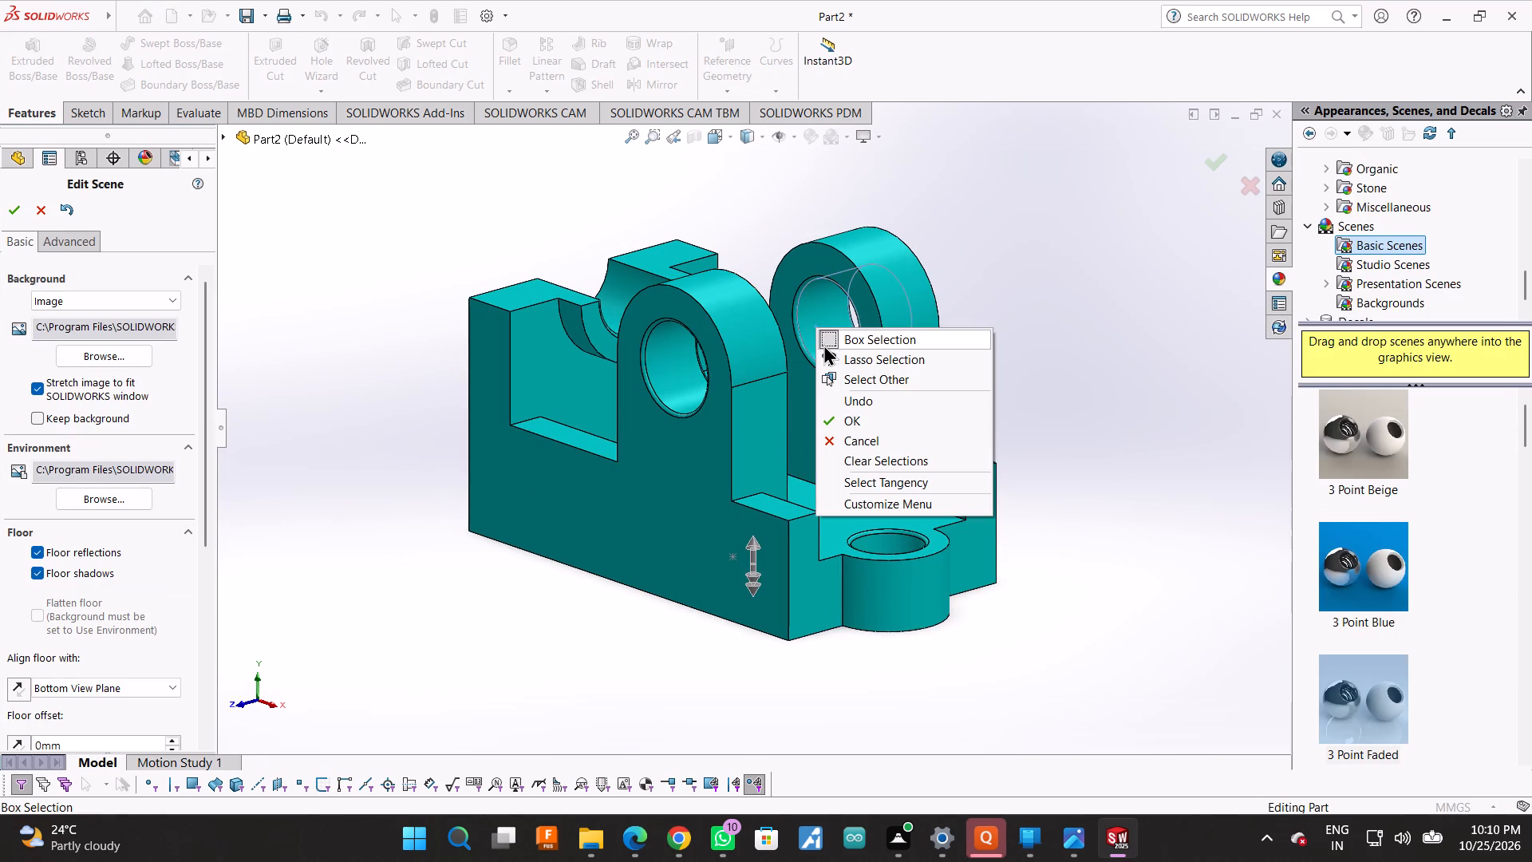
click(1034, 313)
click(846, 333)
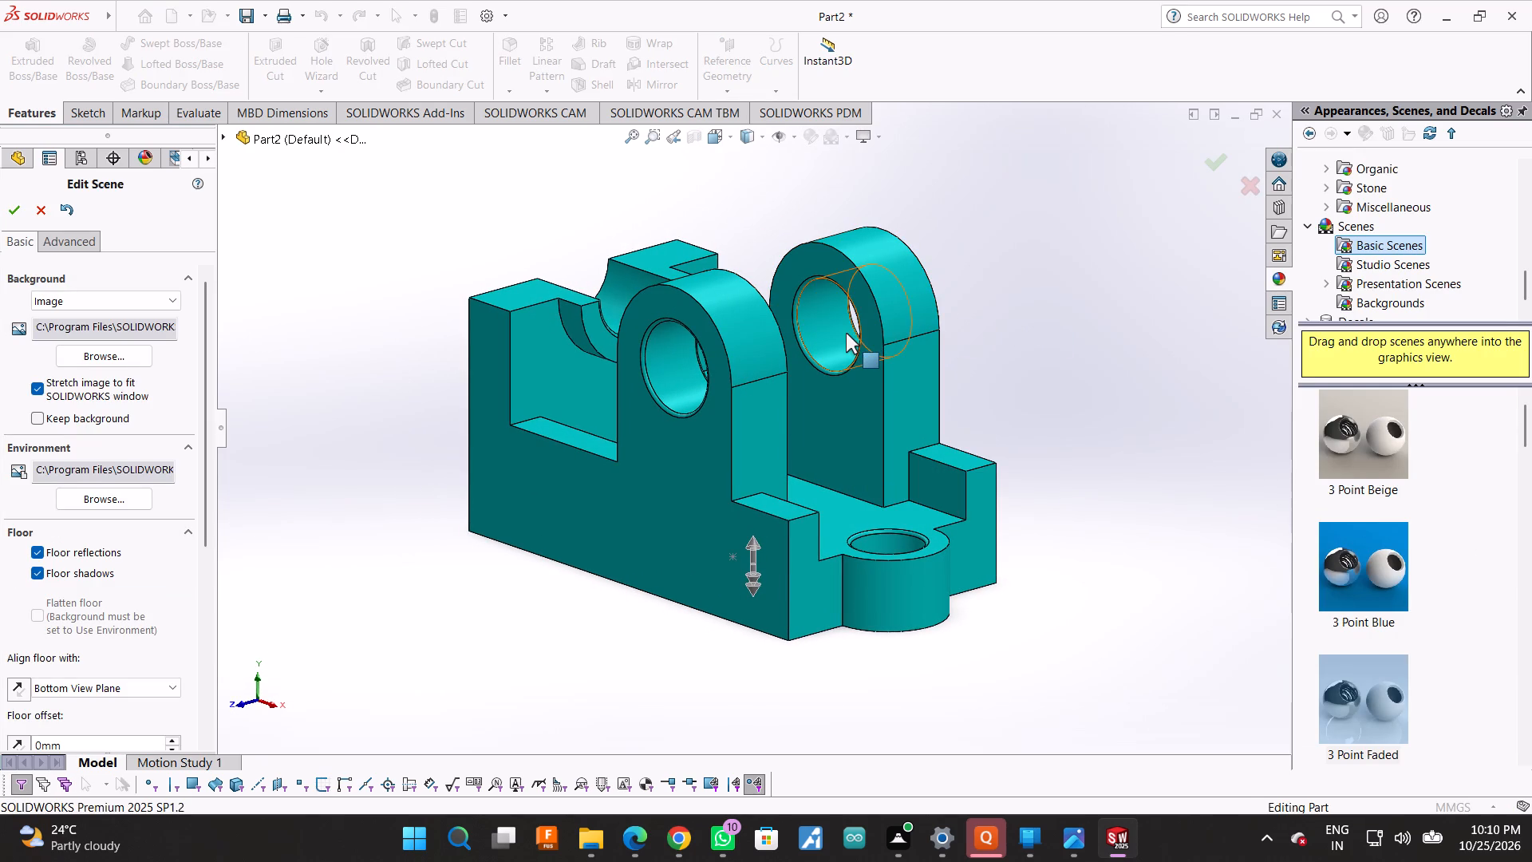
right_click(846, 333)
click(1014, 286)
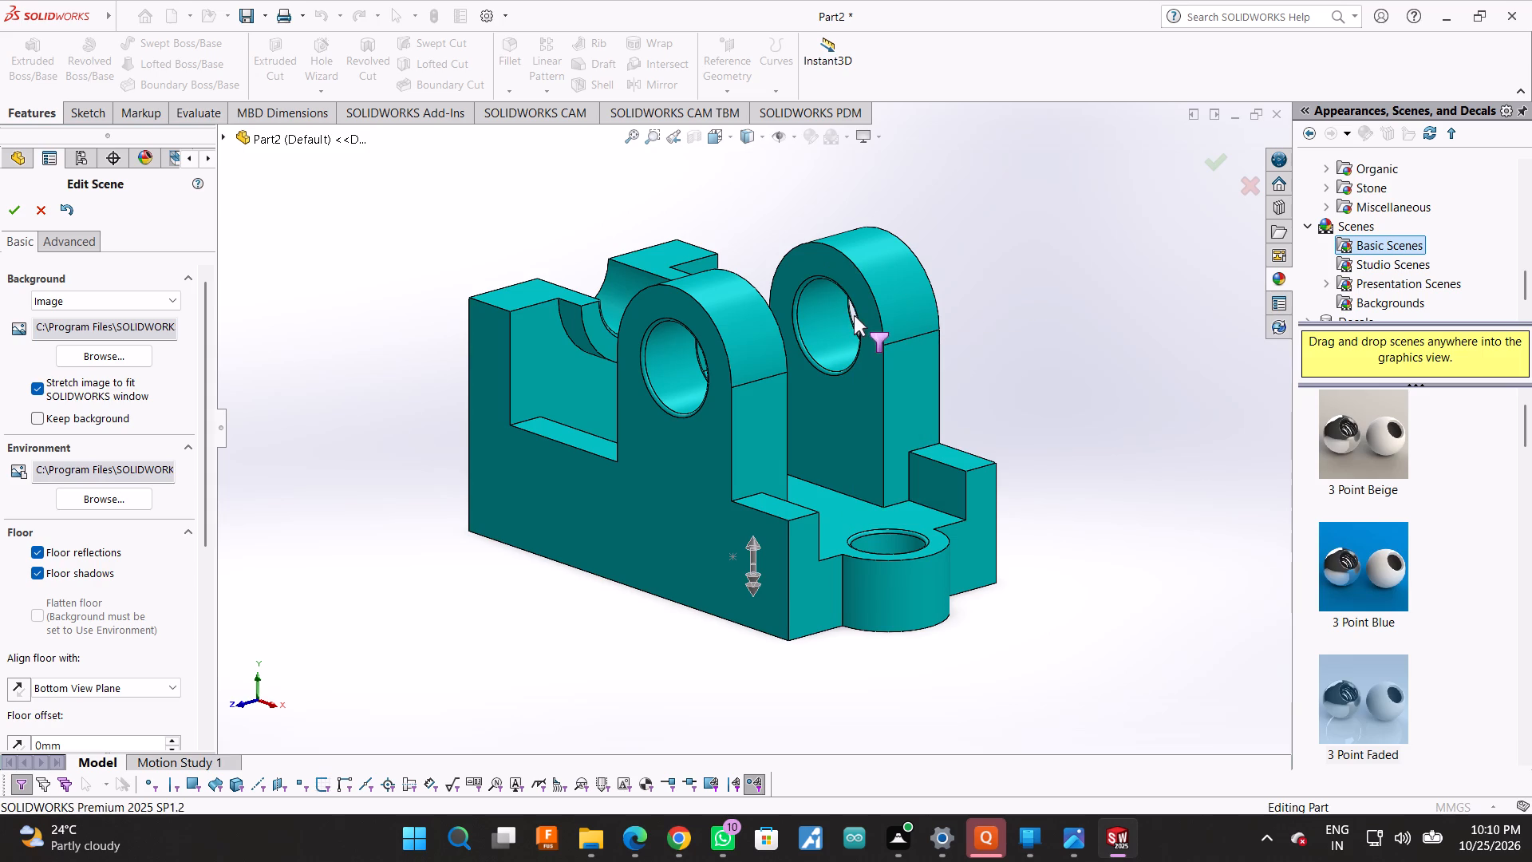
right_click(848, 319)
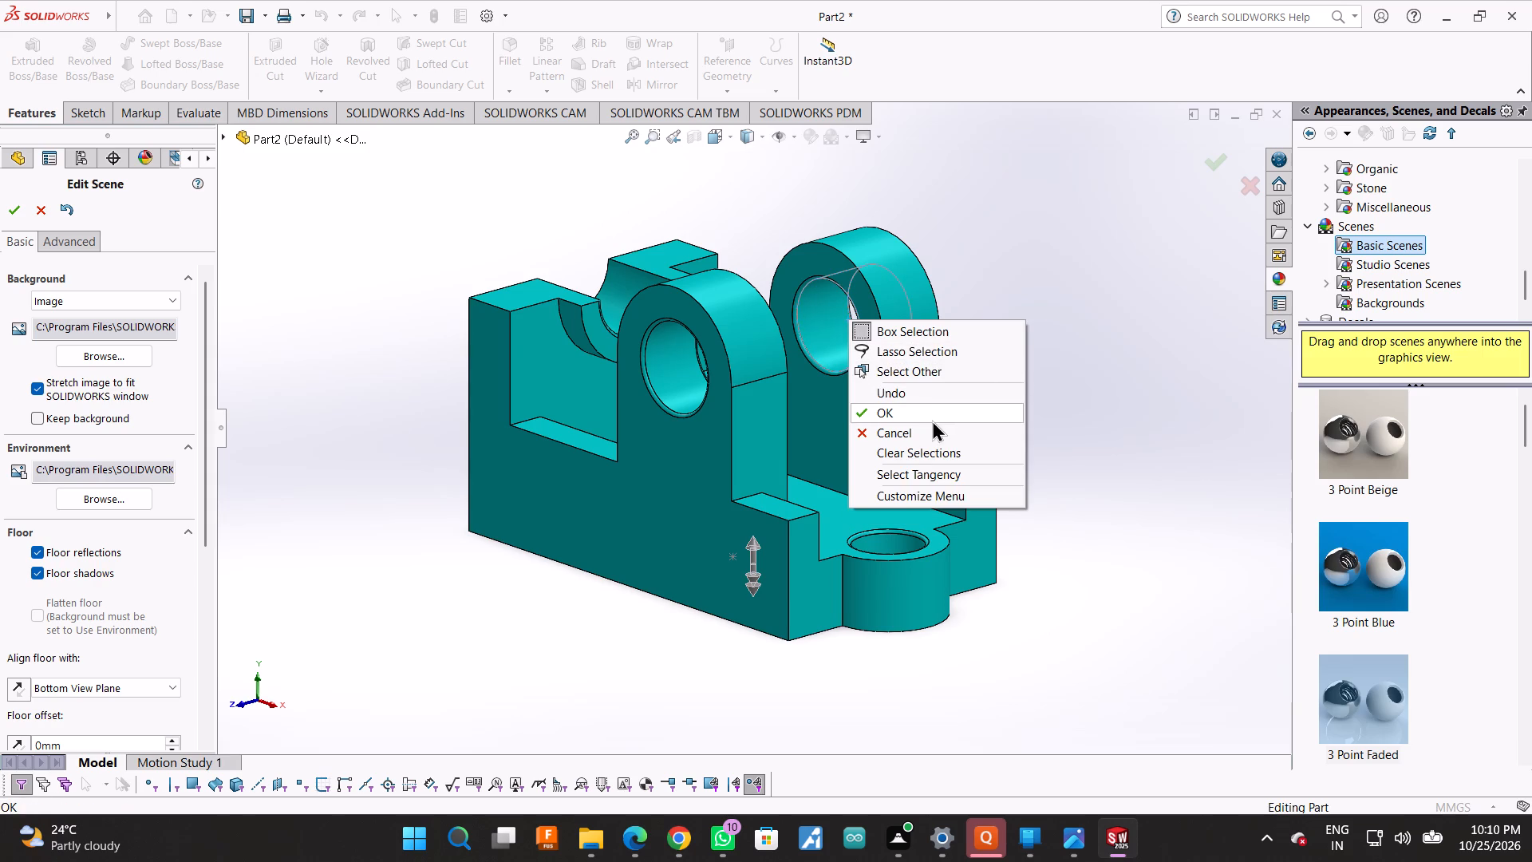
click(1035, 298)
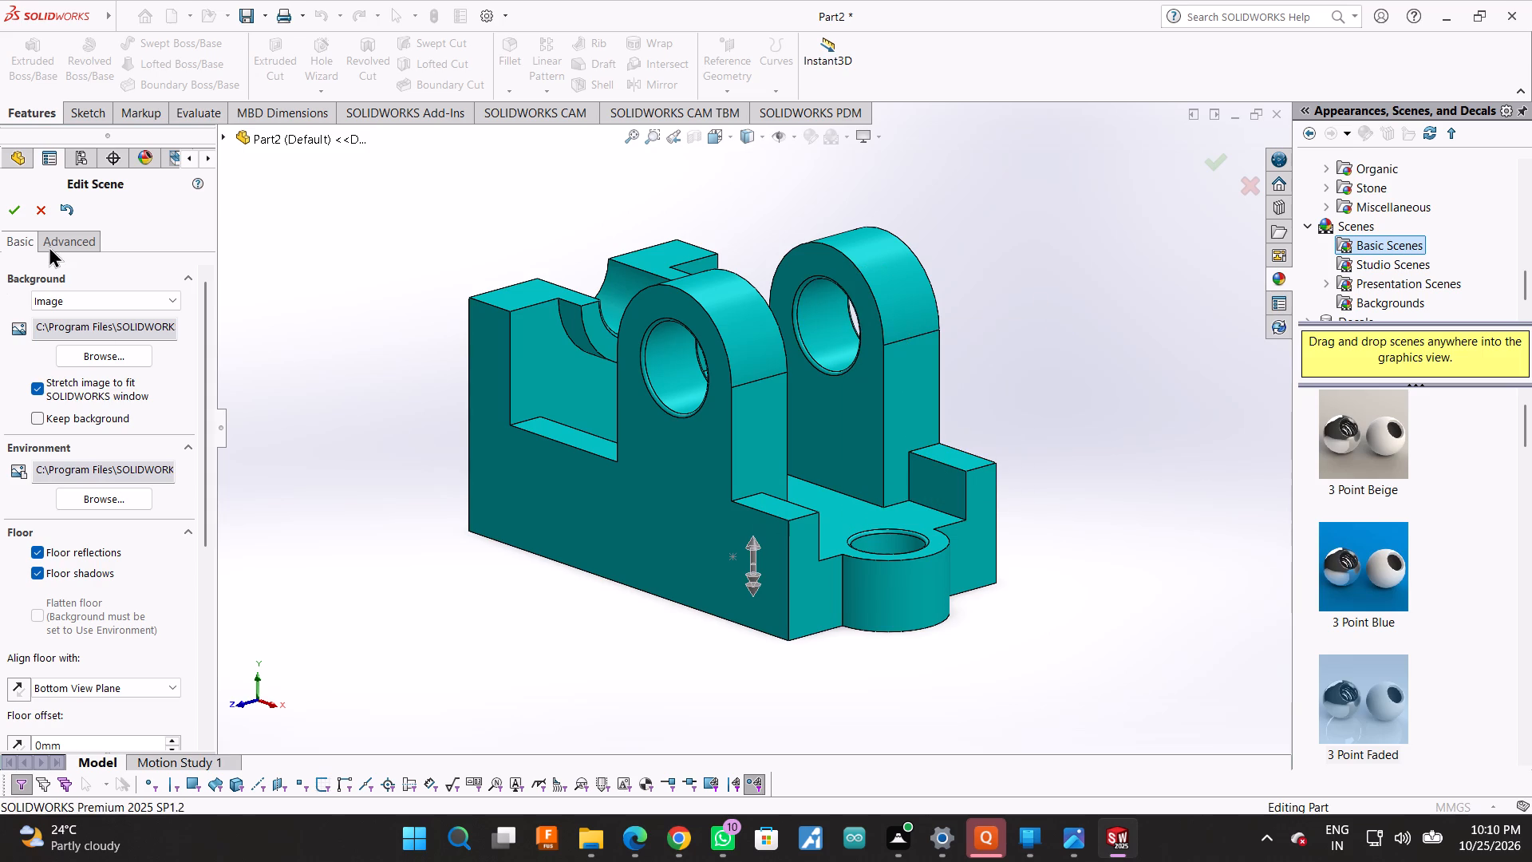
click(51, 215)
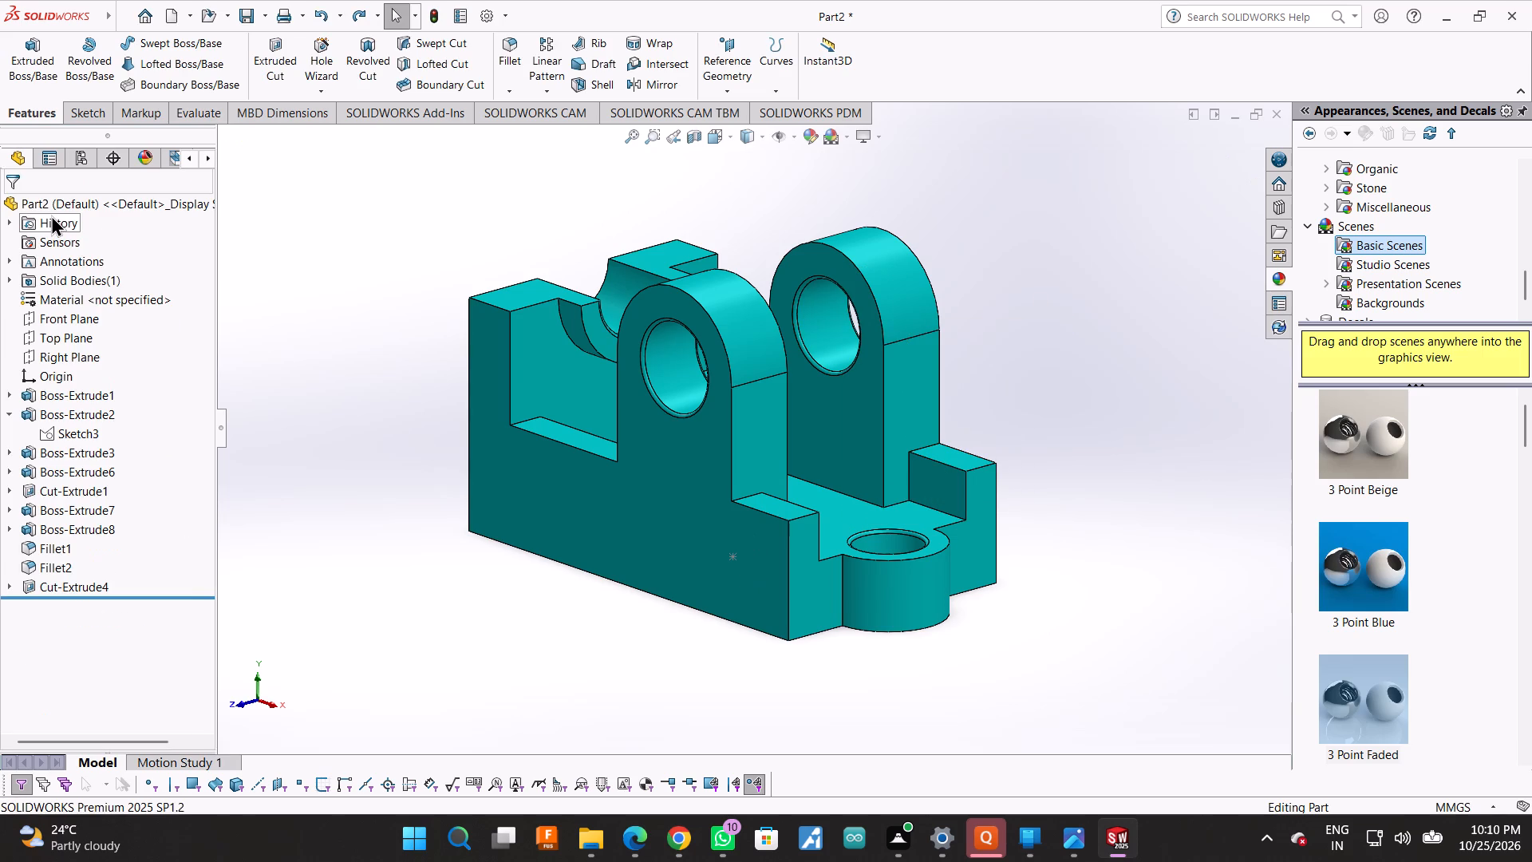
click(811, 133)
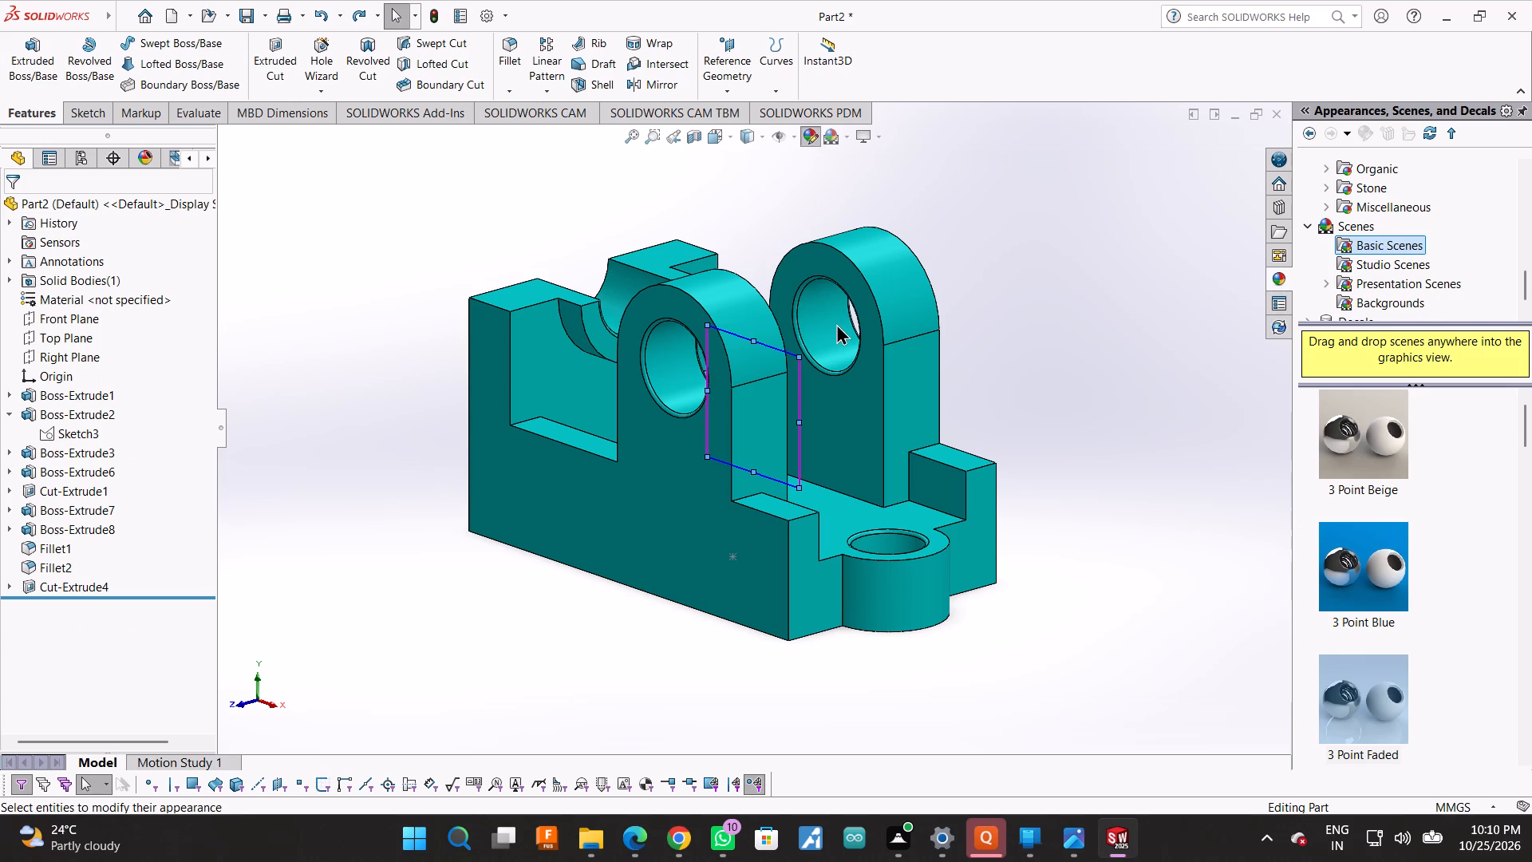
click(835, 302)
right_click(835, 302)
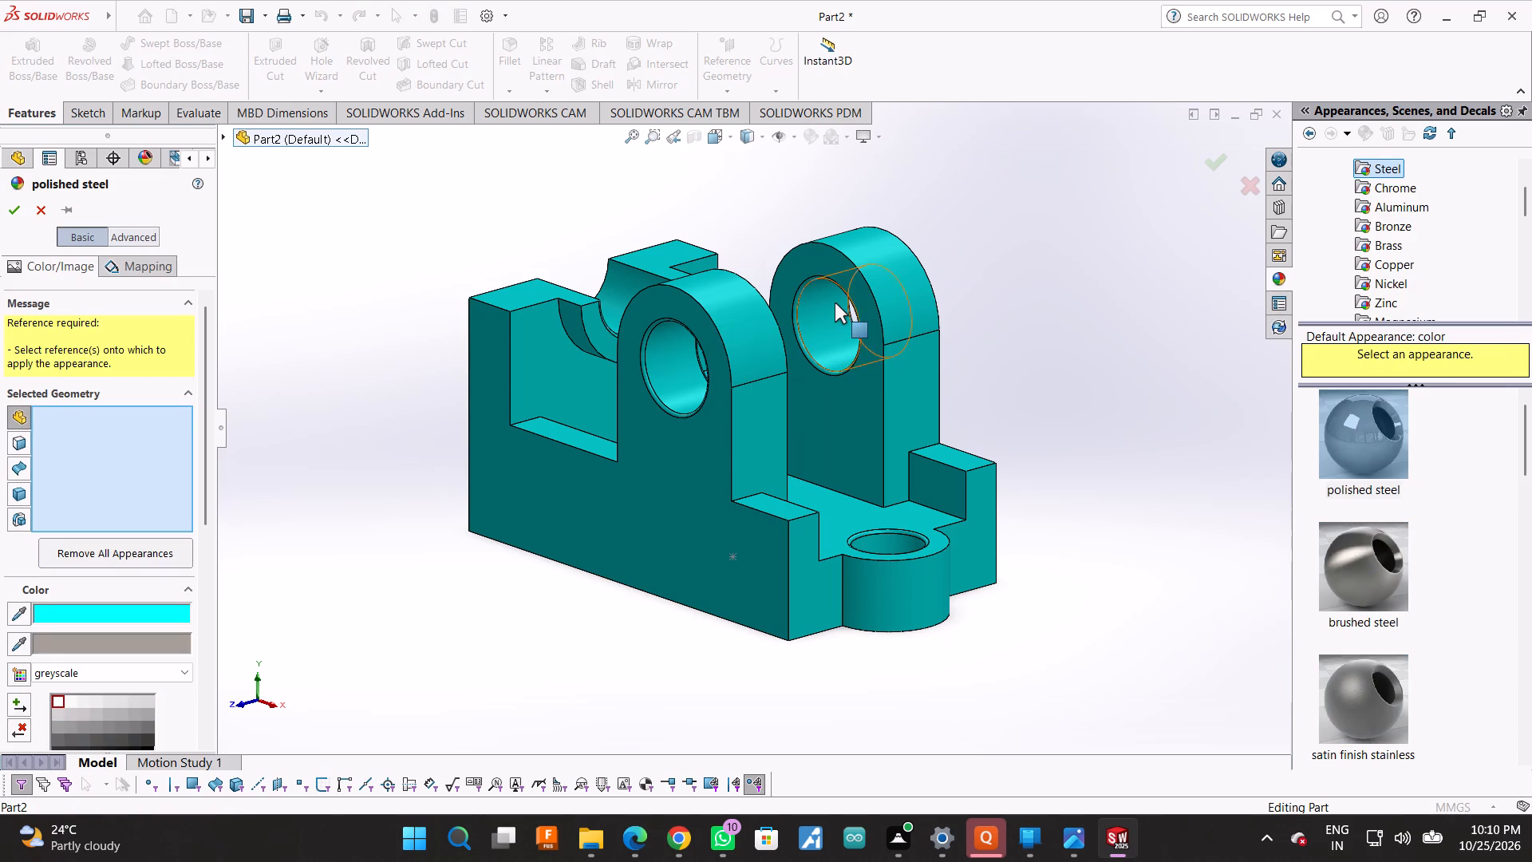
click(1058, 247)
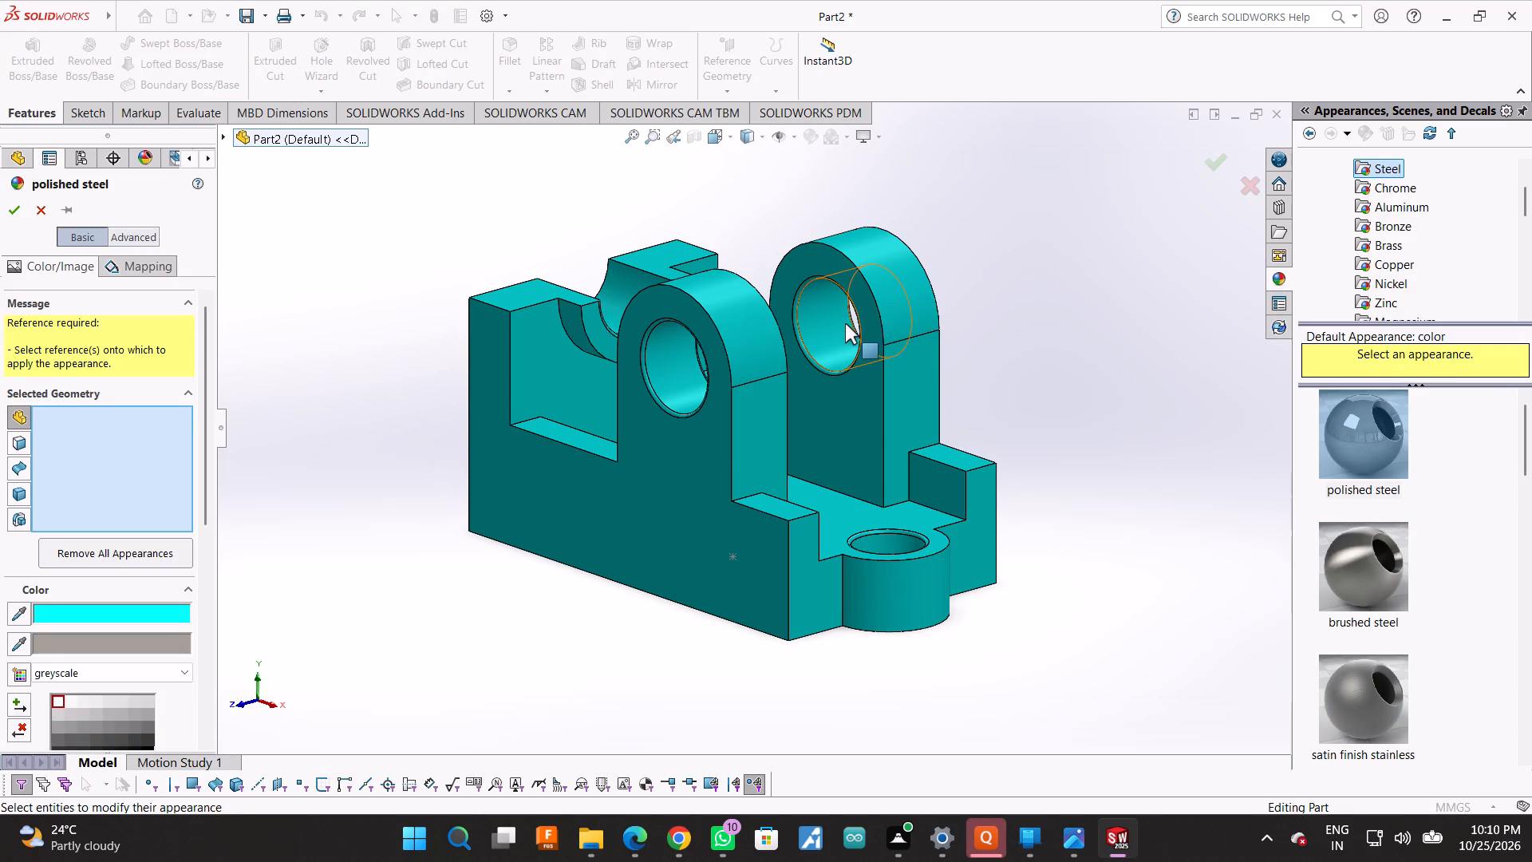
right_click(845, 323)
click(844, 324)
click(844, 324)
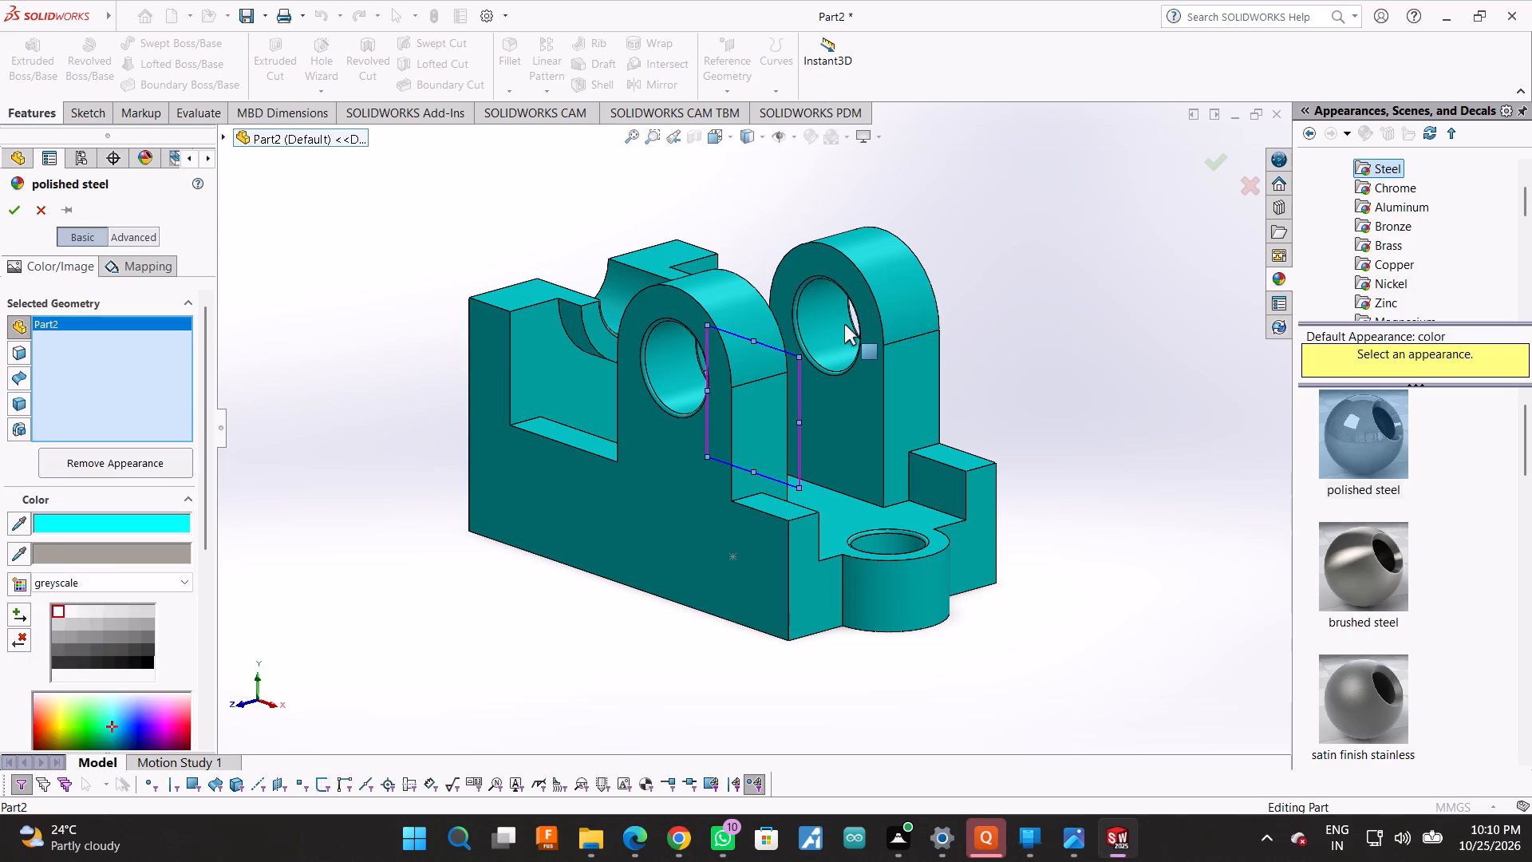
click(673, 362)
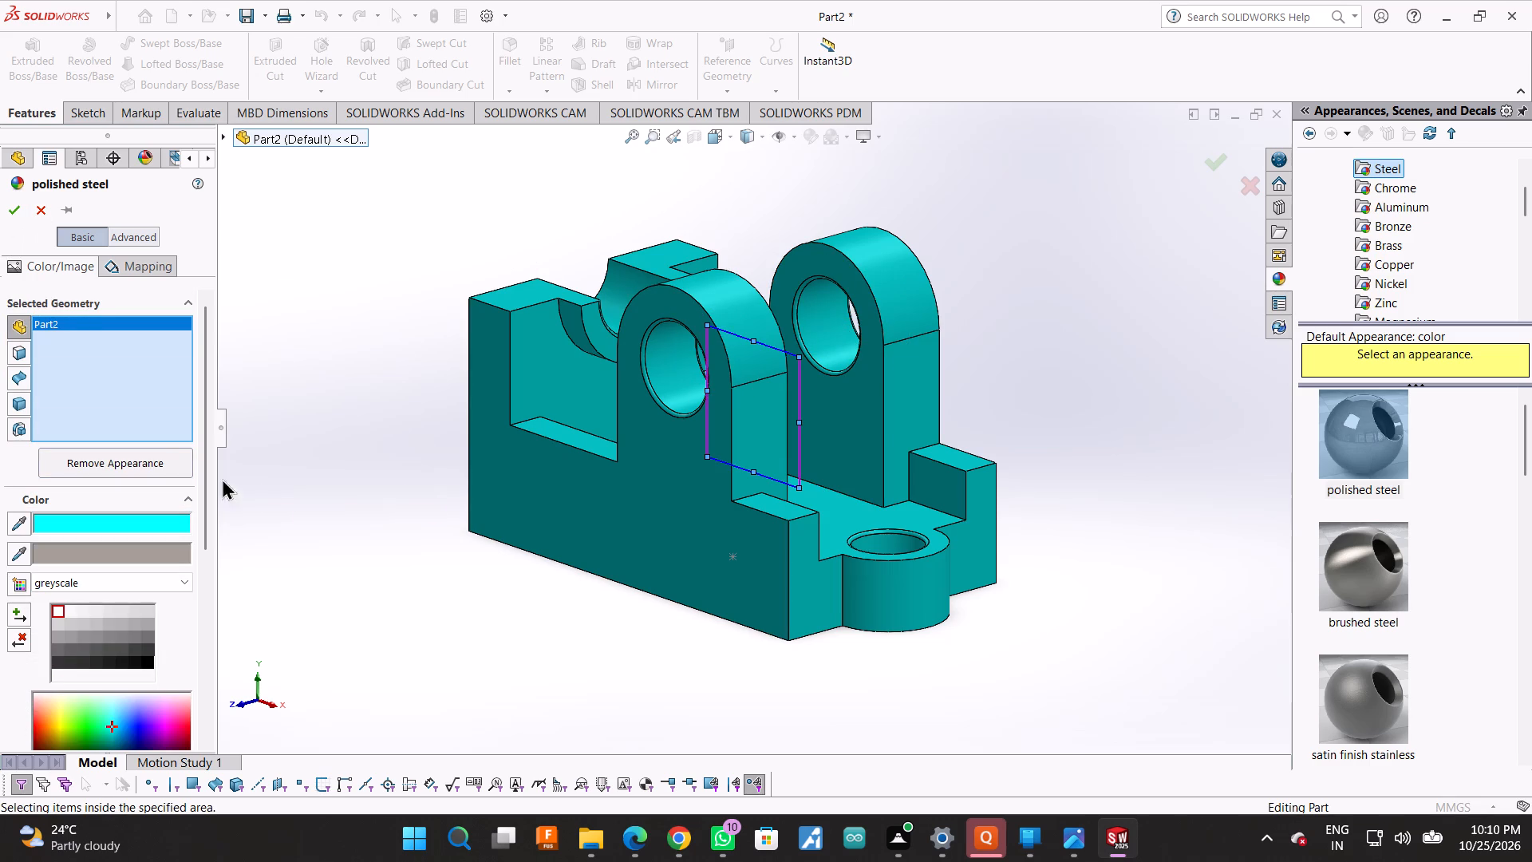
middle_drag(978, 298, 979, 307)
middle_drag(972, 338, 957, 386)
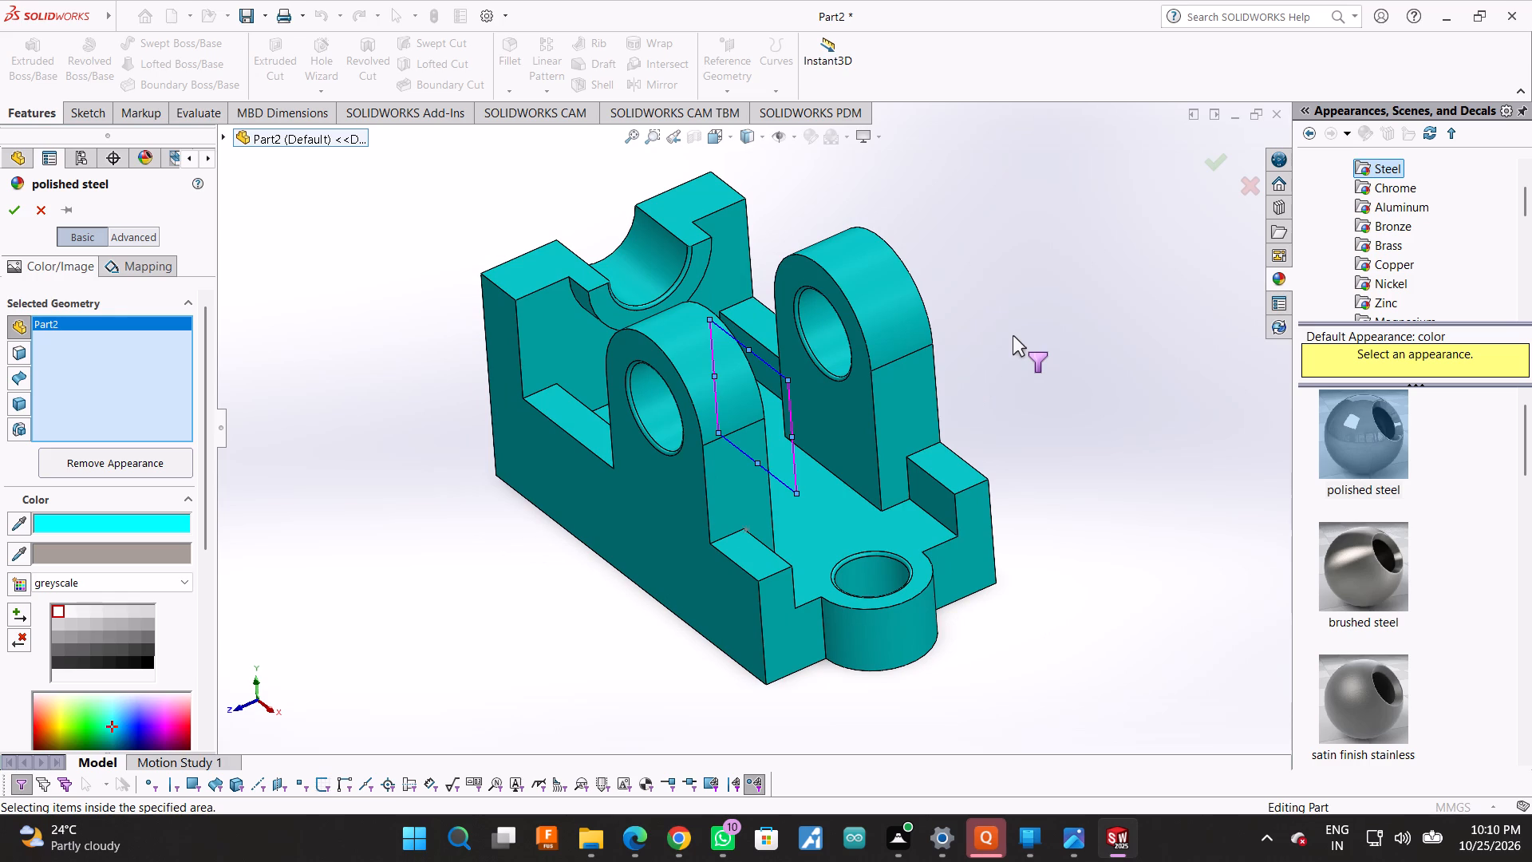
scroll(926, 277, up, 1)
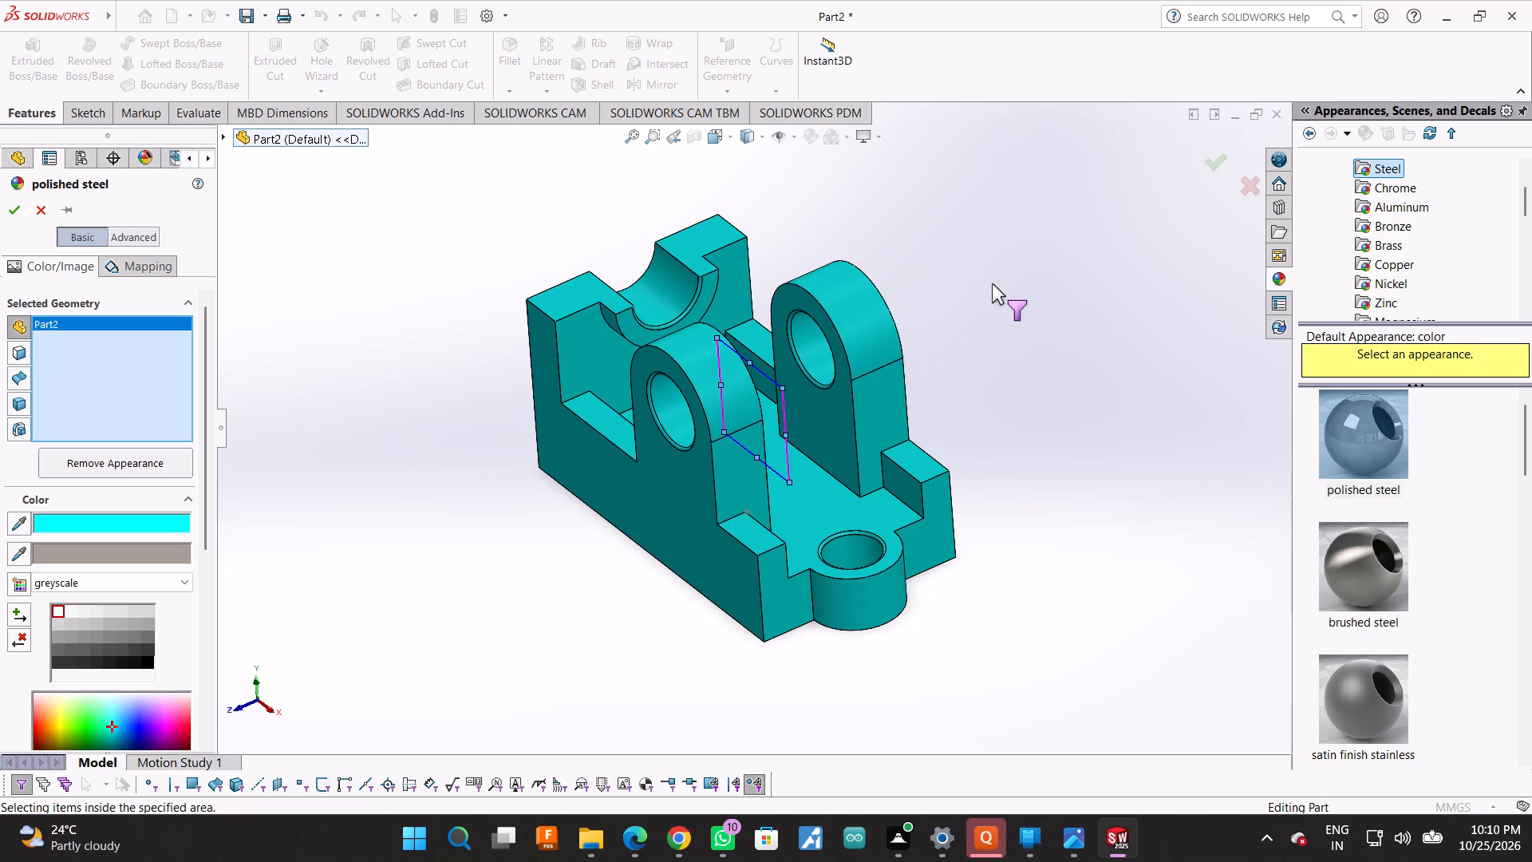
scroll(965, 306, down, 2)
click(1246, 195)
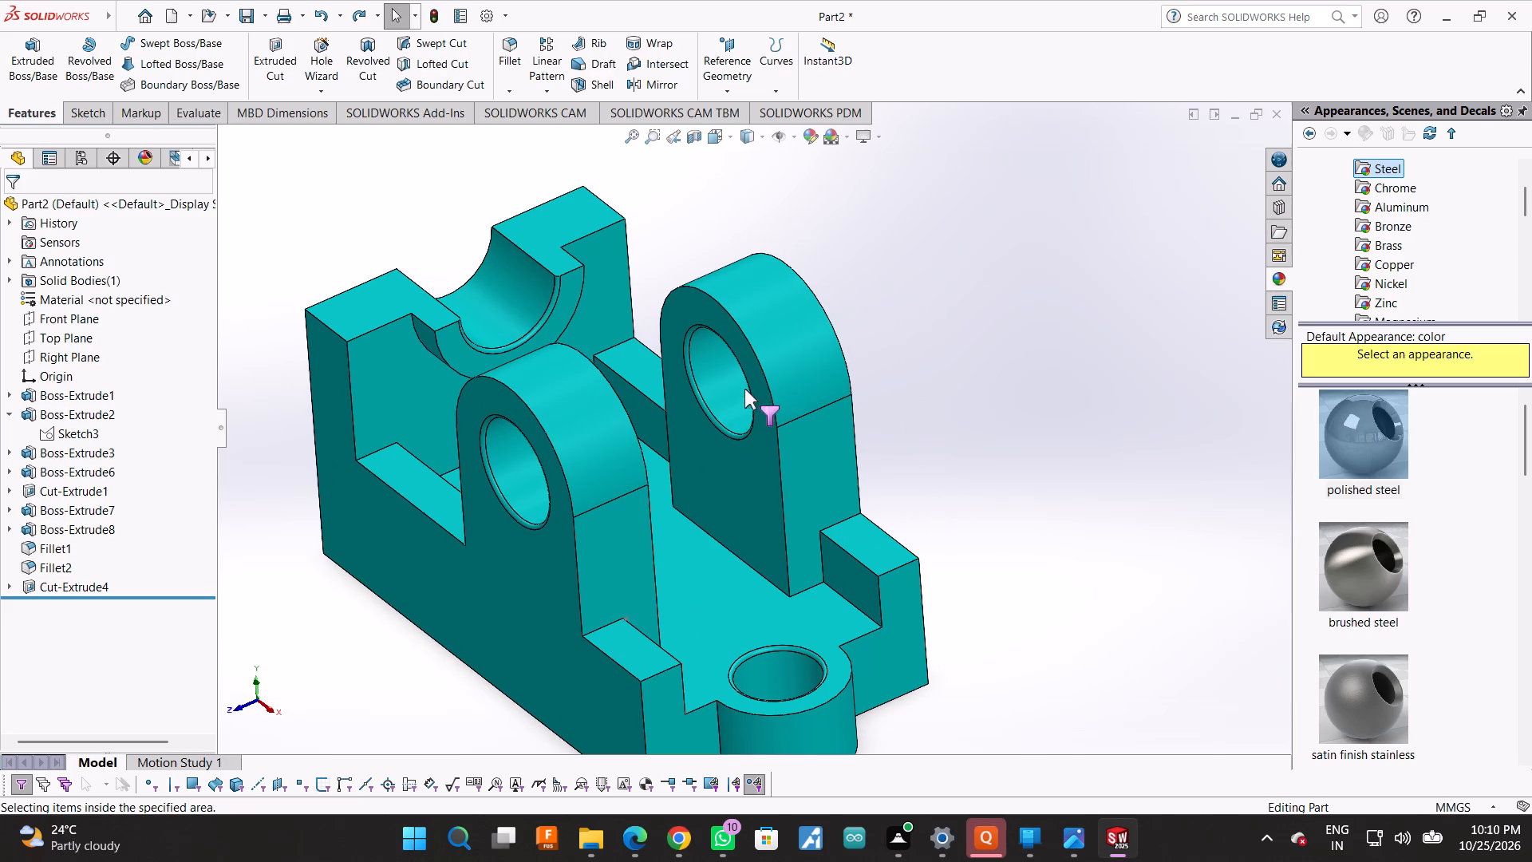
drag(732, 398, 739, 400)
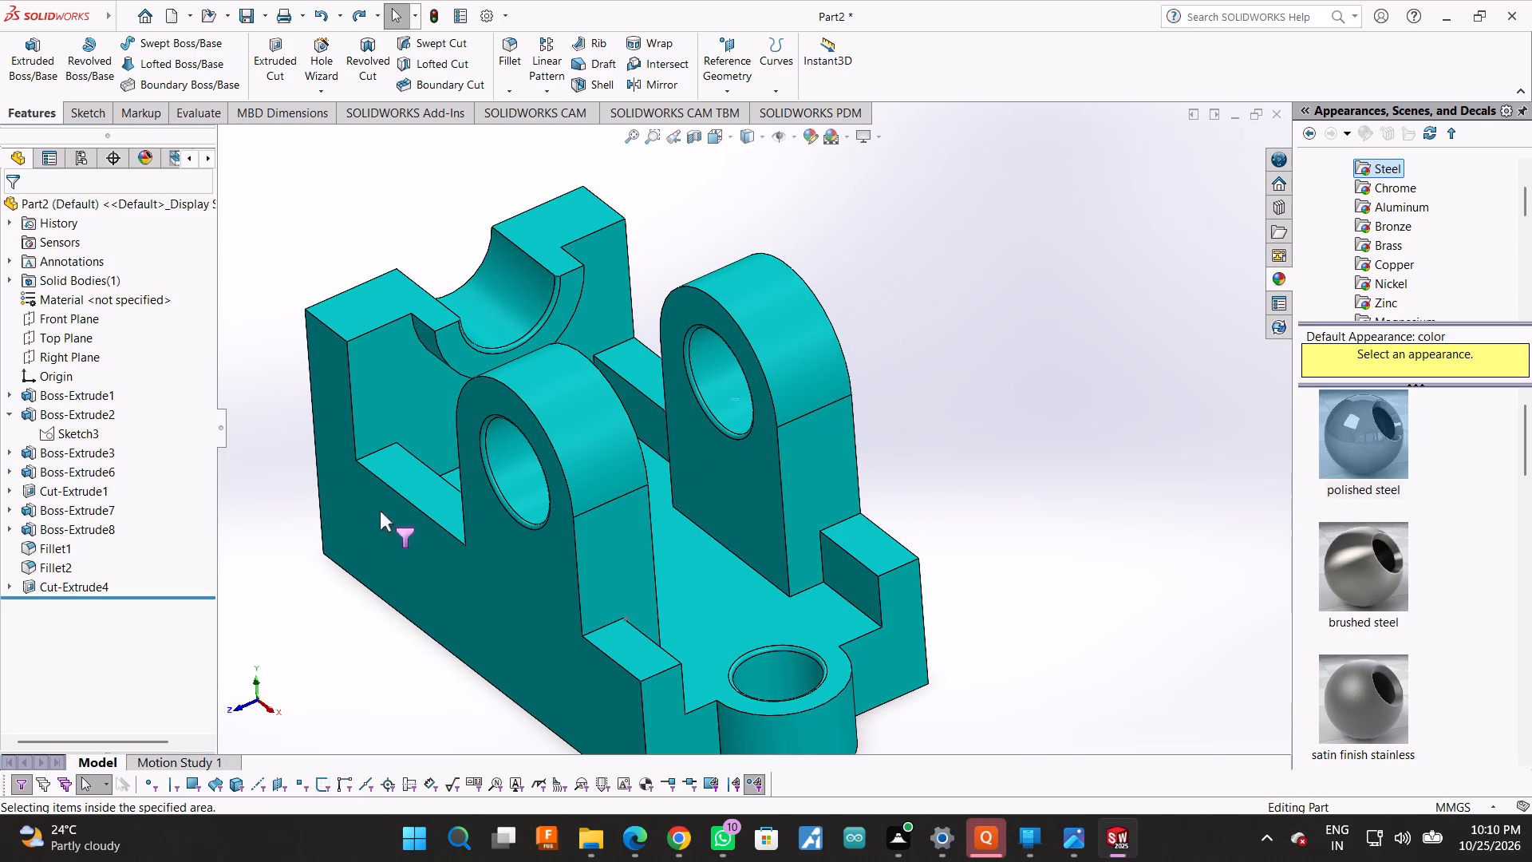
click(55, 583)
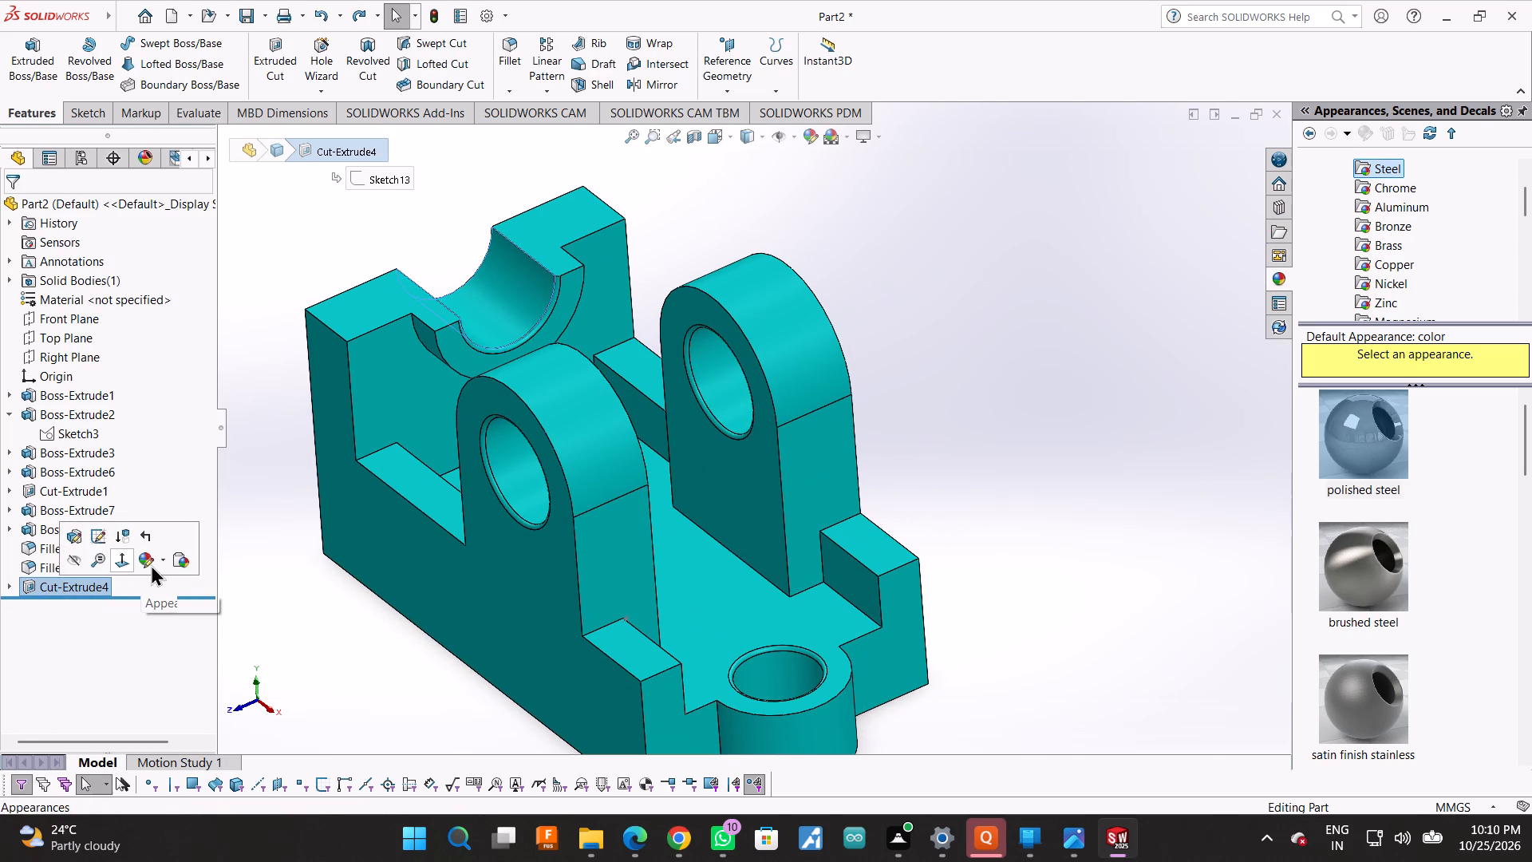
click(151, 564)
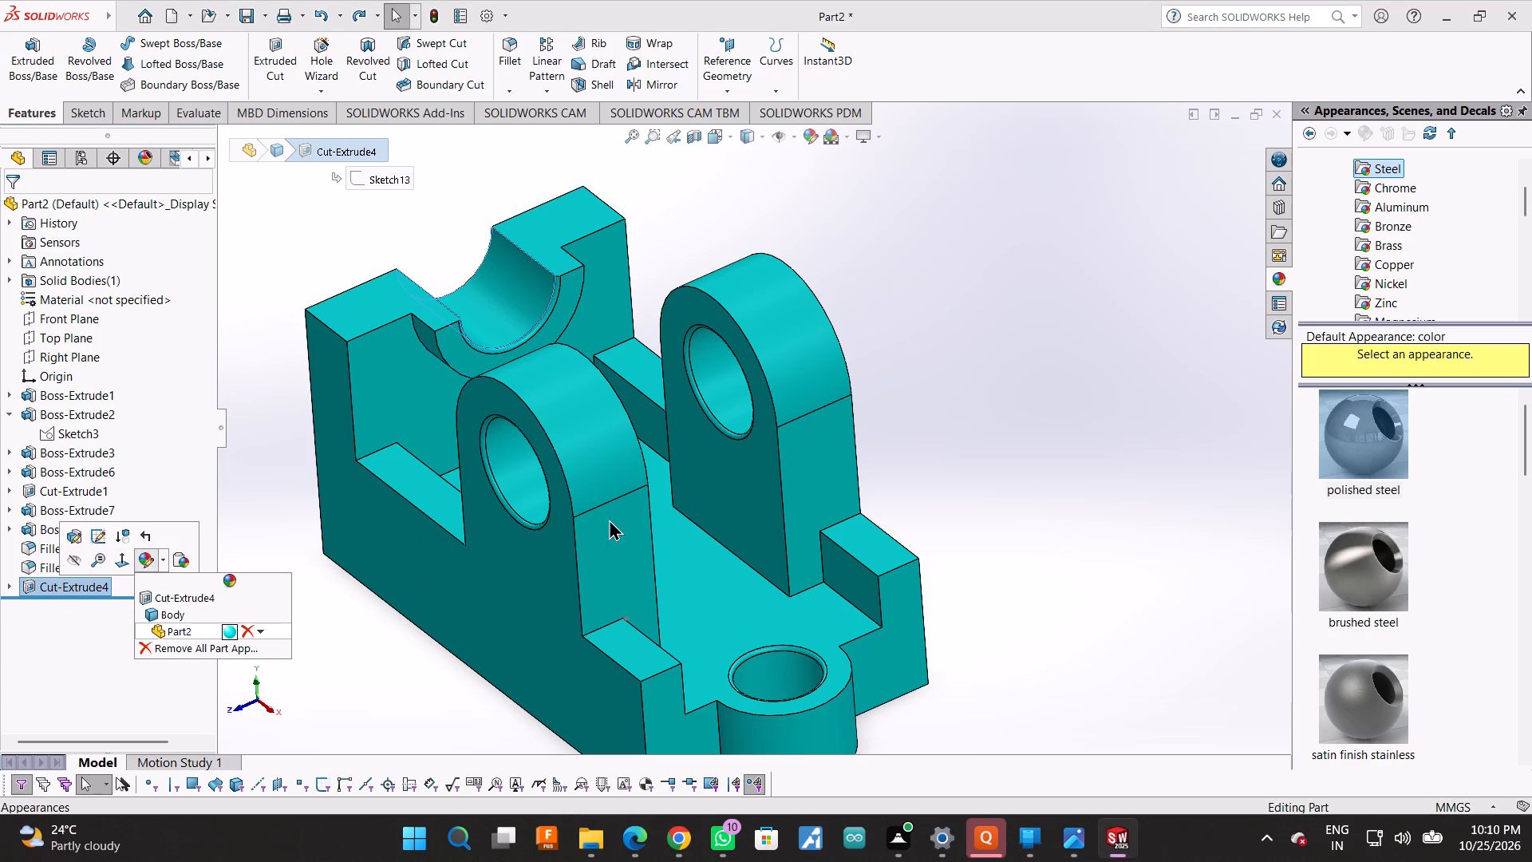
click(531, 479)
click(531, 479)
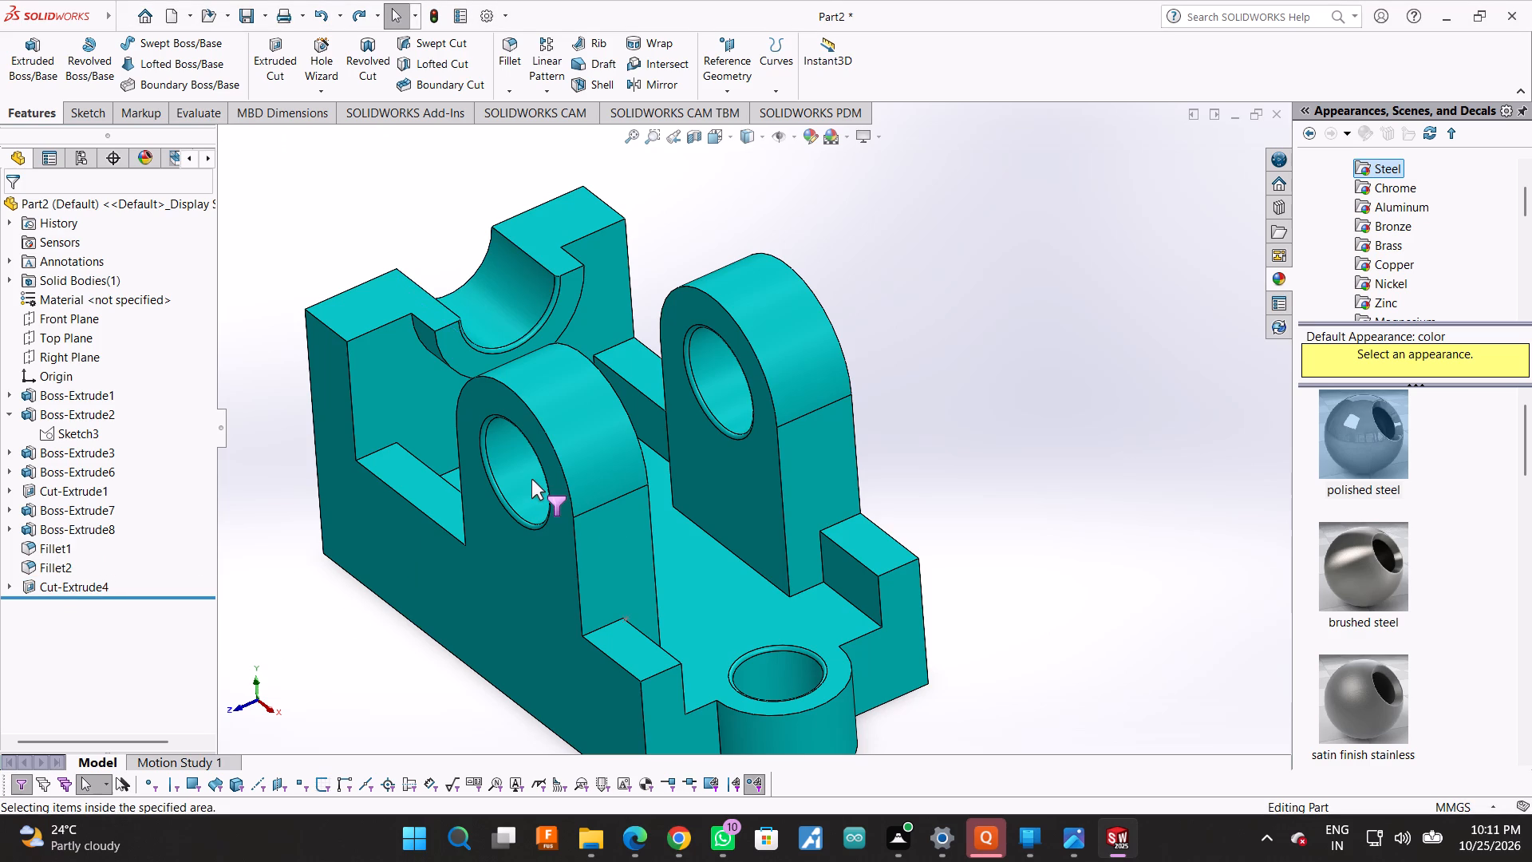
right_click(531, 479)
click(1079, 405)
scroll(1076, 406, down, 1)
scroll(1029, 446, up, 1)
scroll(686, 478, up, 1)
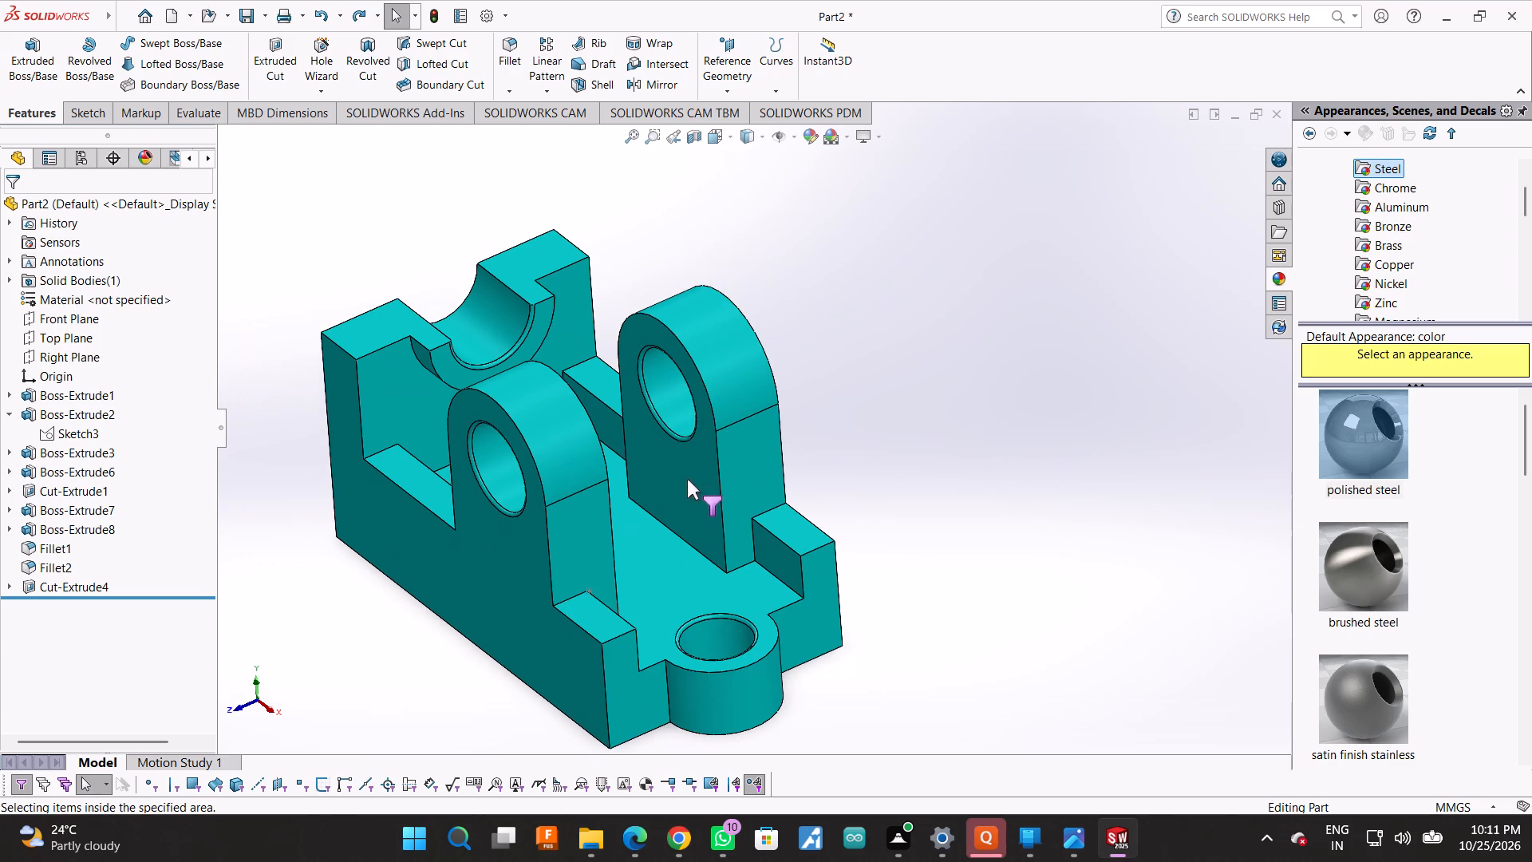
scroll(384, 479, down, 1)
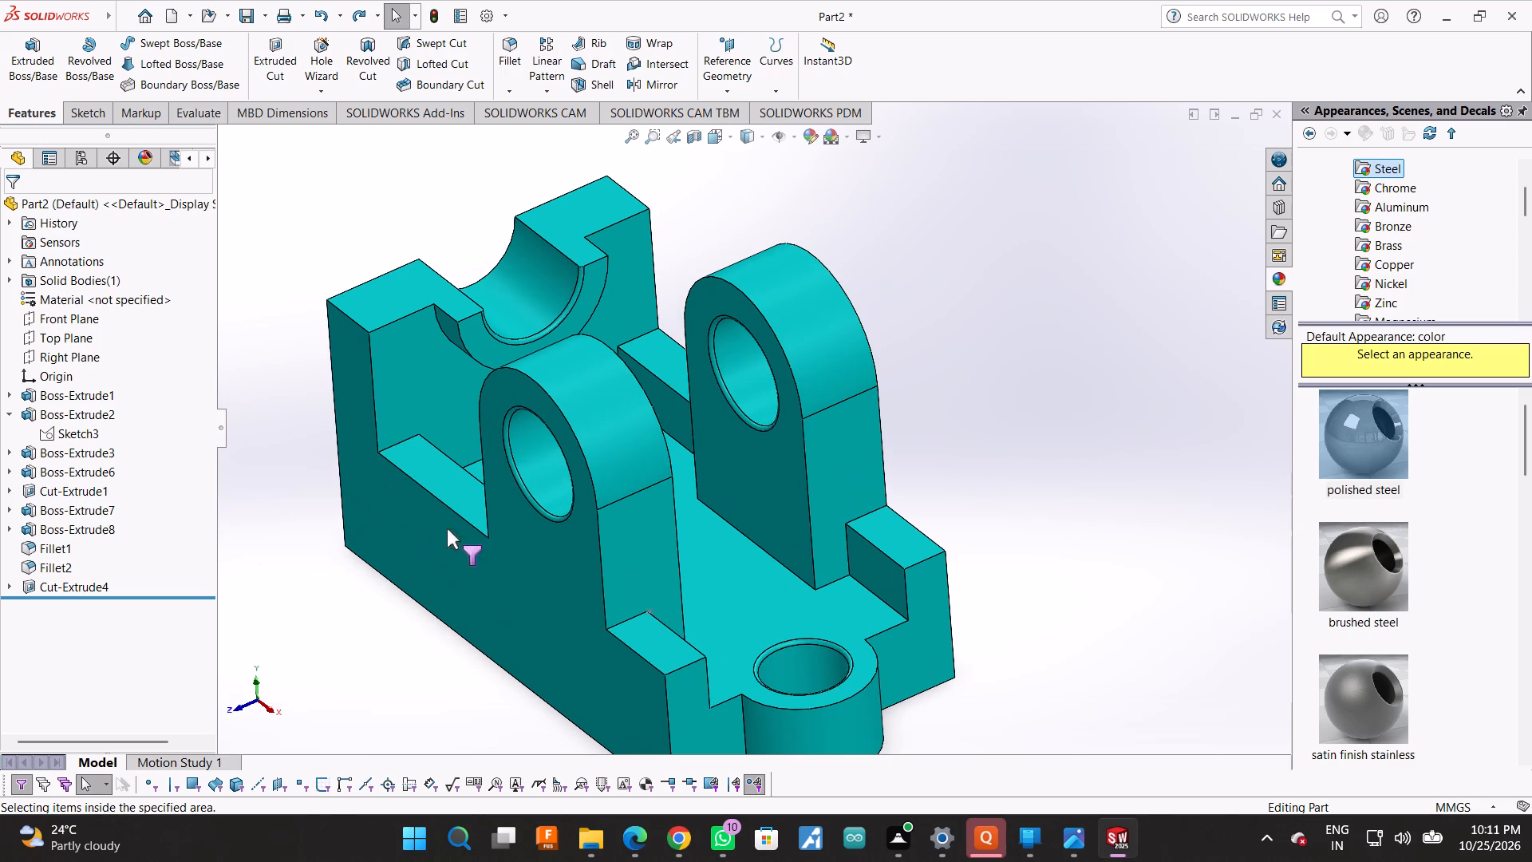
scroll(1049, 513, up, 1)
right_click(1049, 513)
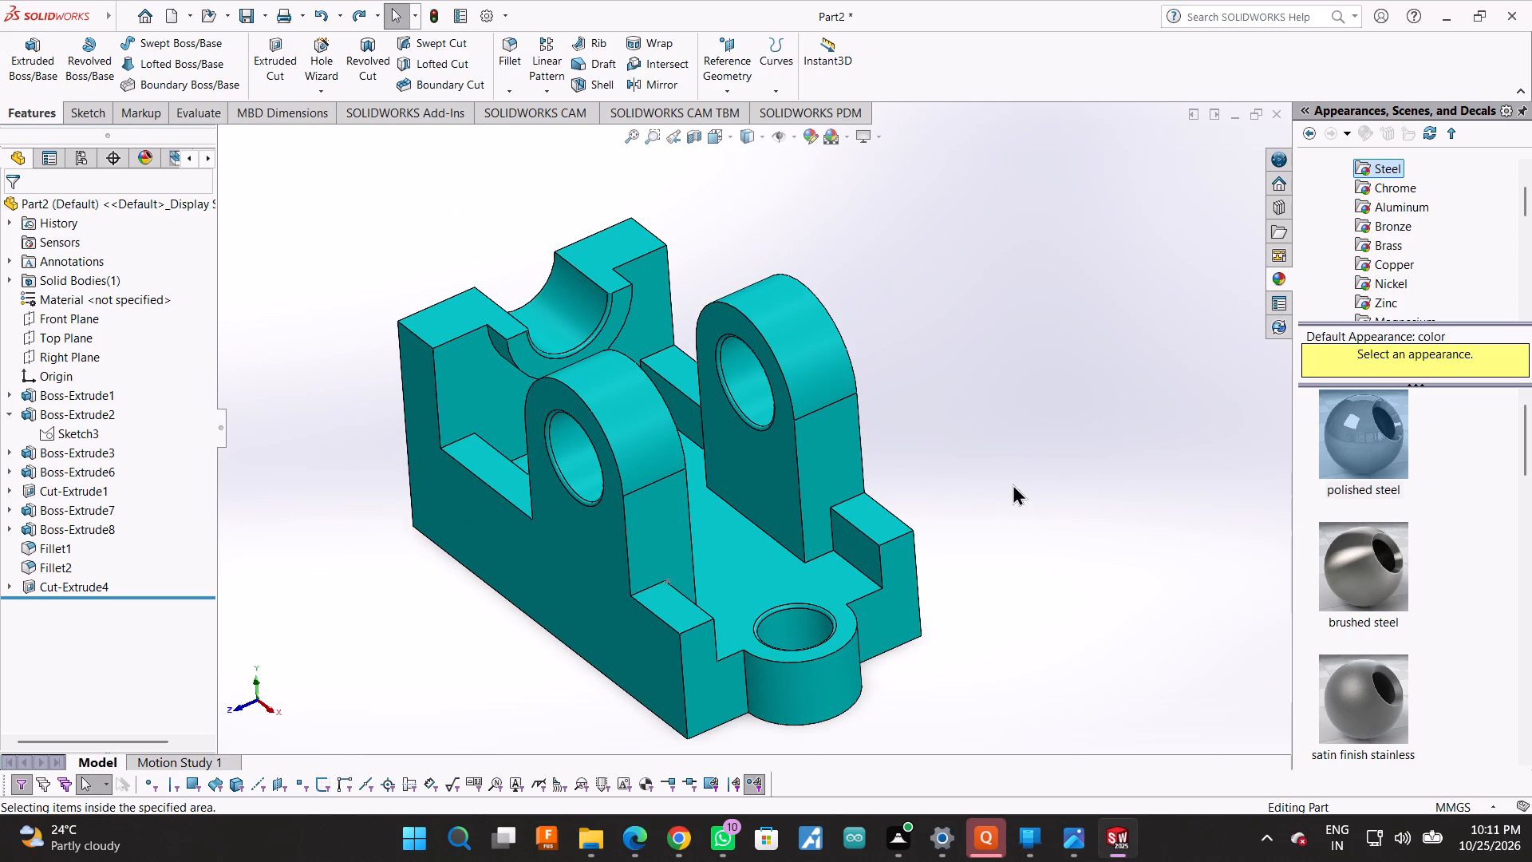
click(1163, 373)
Shrink the appearances, scenes and decals pane to a narrow strip to widen the modelling area.
drag(1293, 516, 1531, 469)
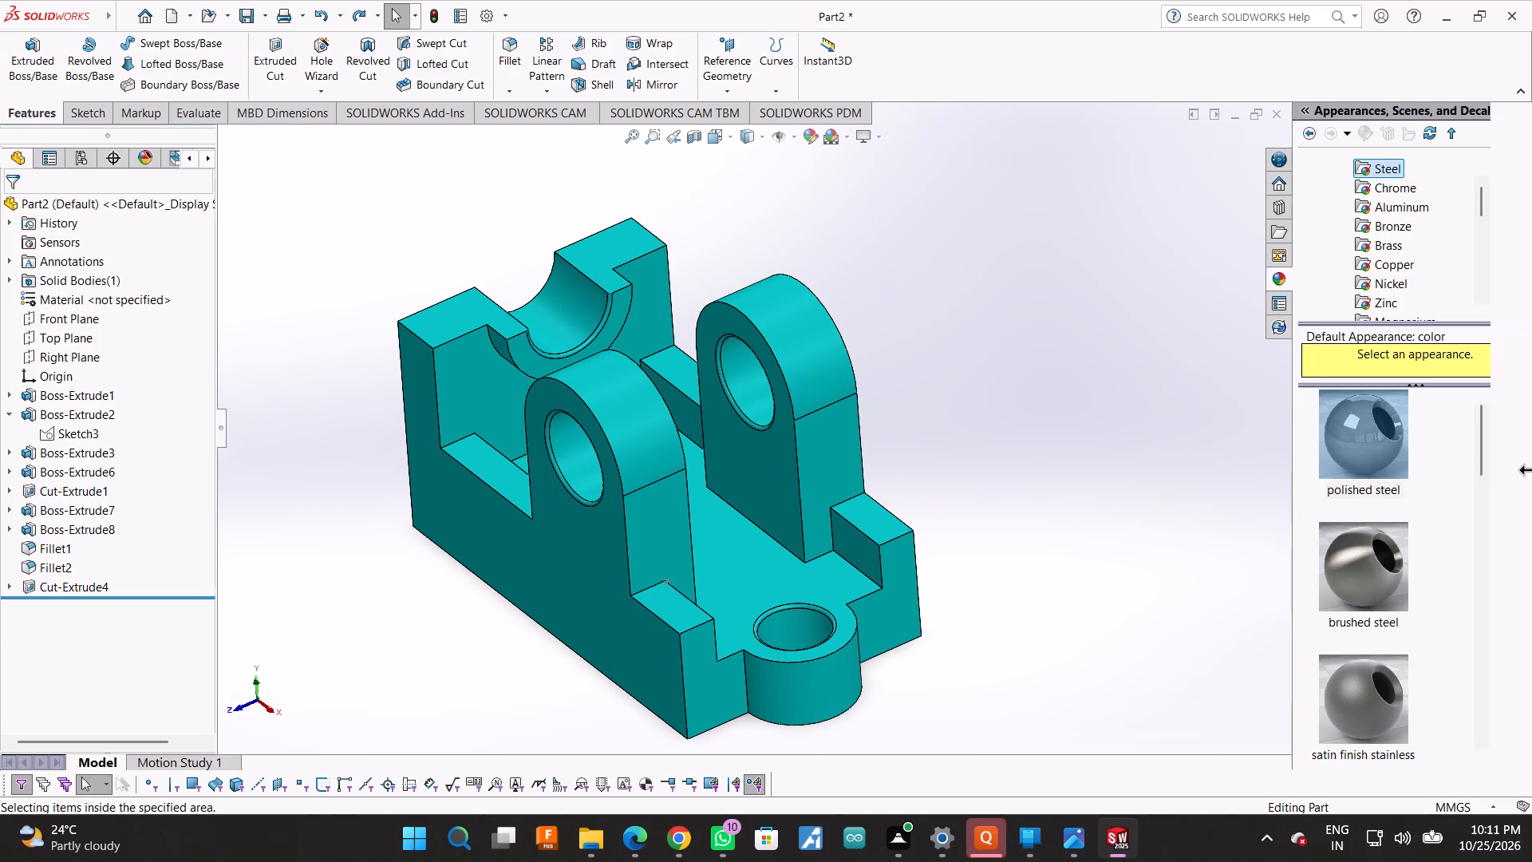
drag(1531, 469, 1506, 476)
click(1325, 440)
Clear all selection filters so that the bracket's faces can be selected directly in the model.
double_click(1273, 405)
right_click(1273, 405)
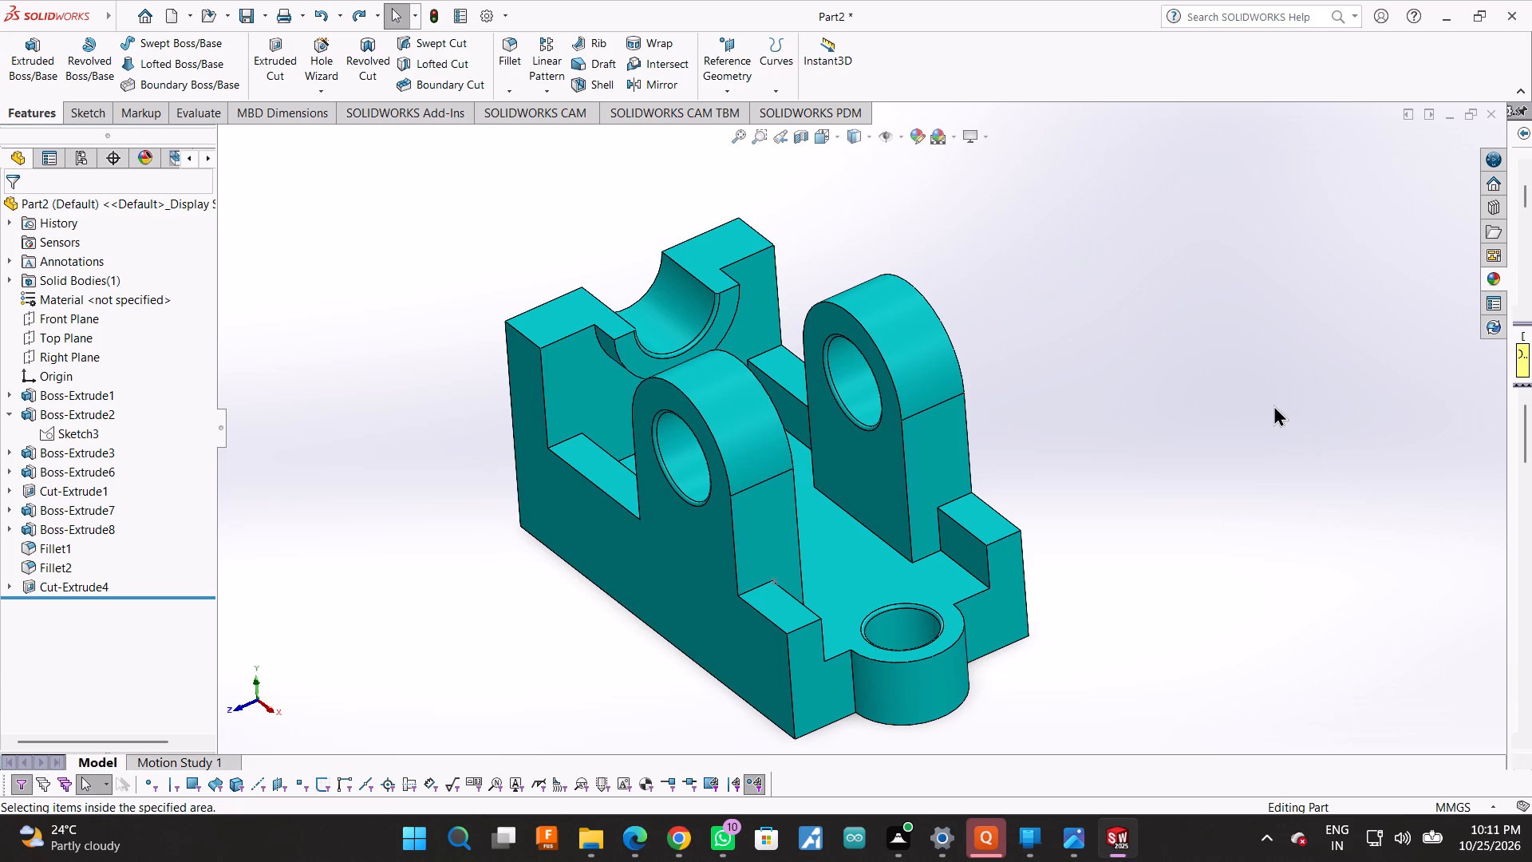
click(1339, 378)
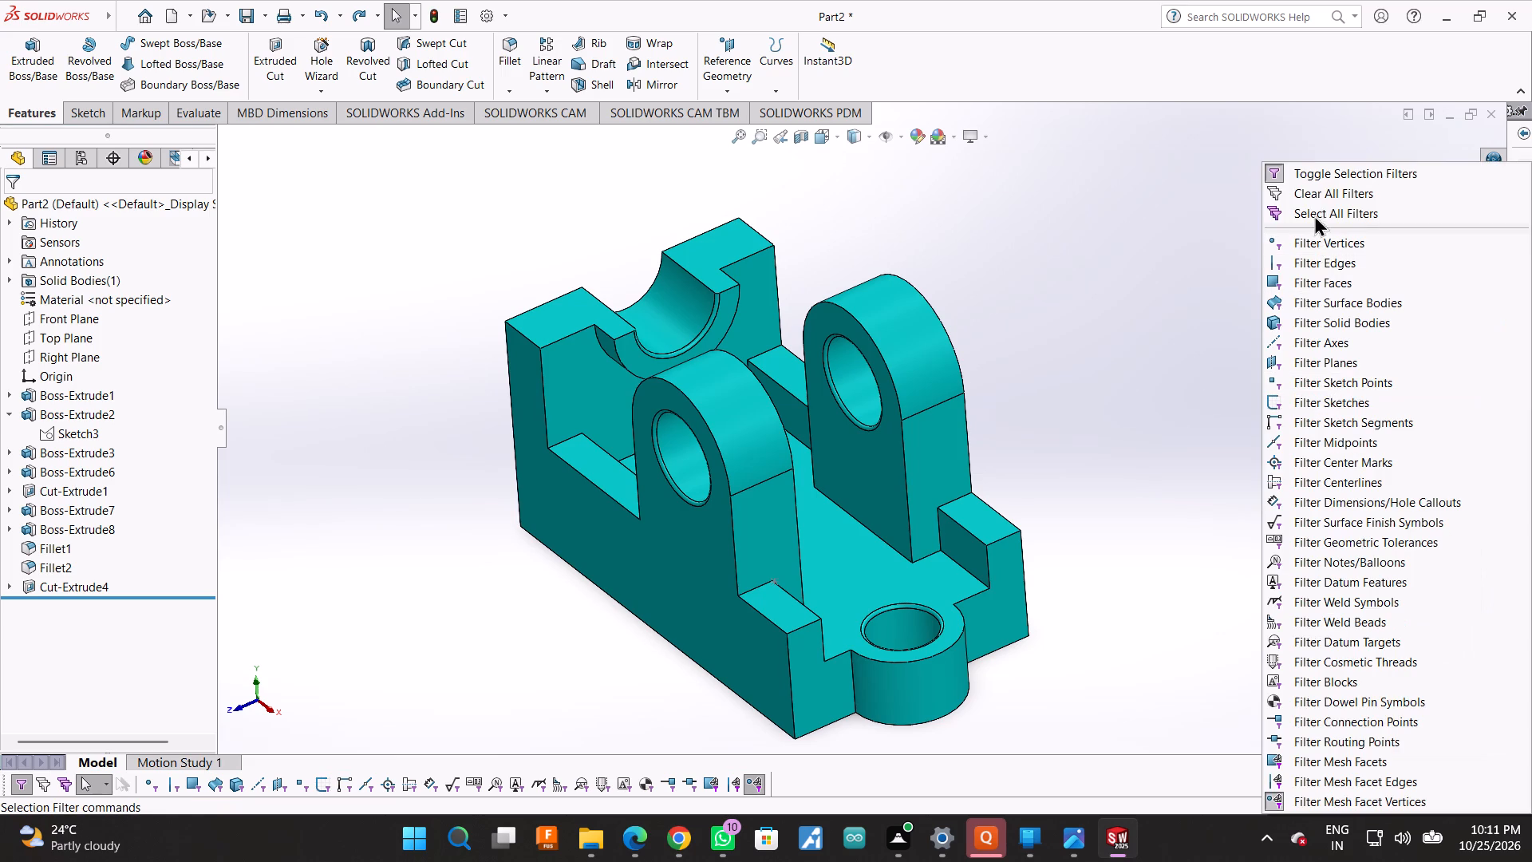
click(1312, 202)
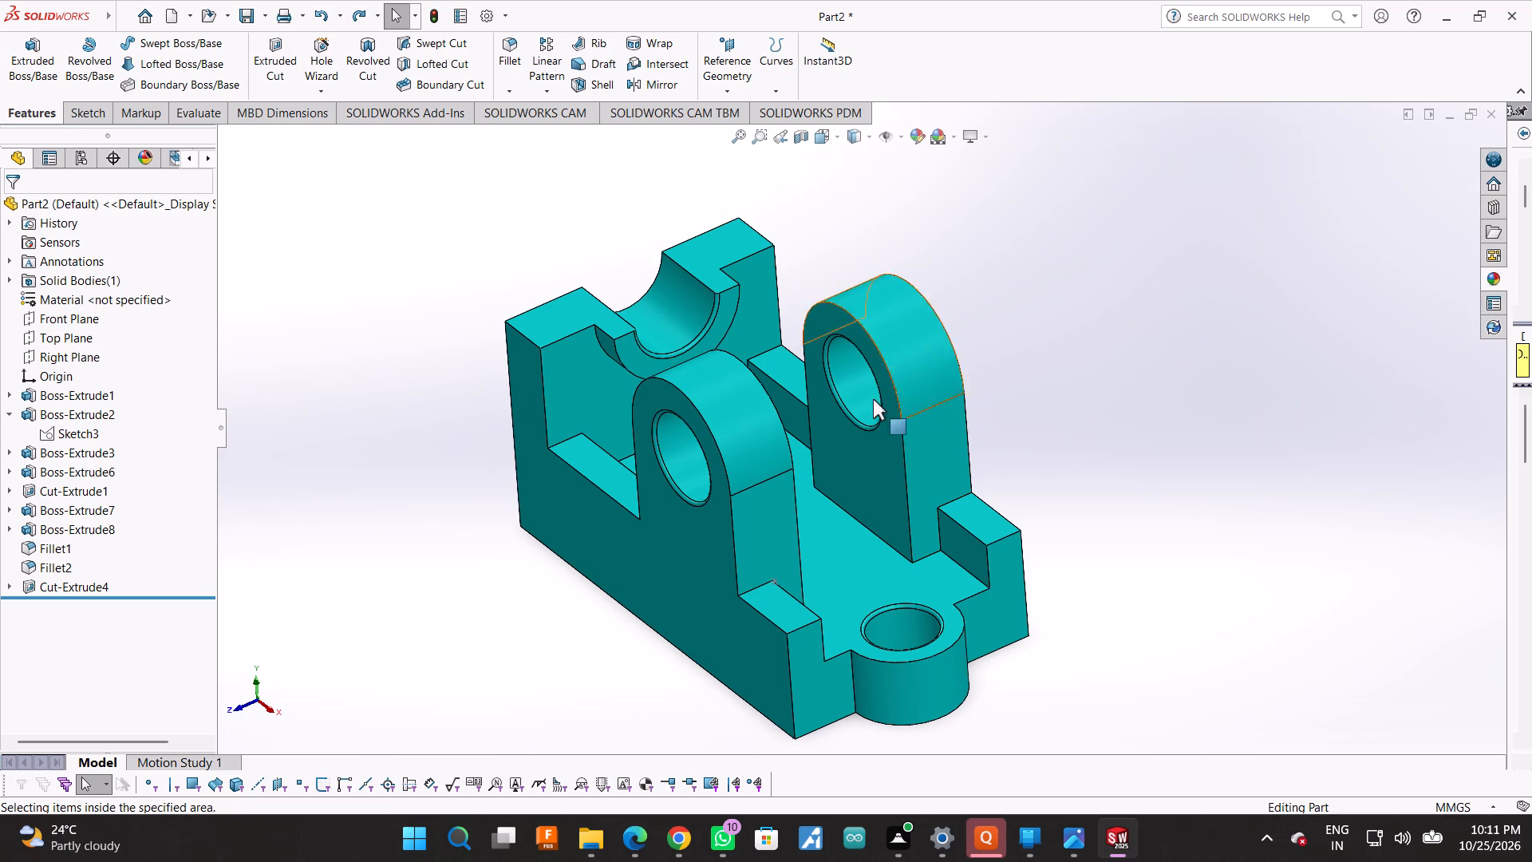
Open the part-level polished steel appearance from the far lug's hole face and remove that appearance from the whole part.
click(857, 395)
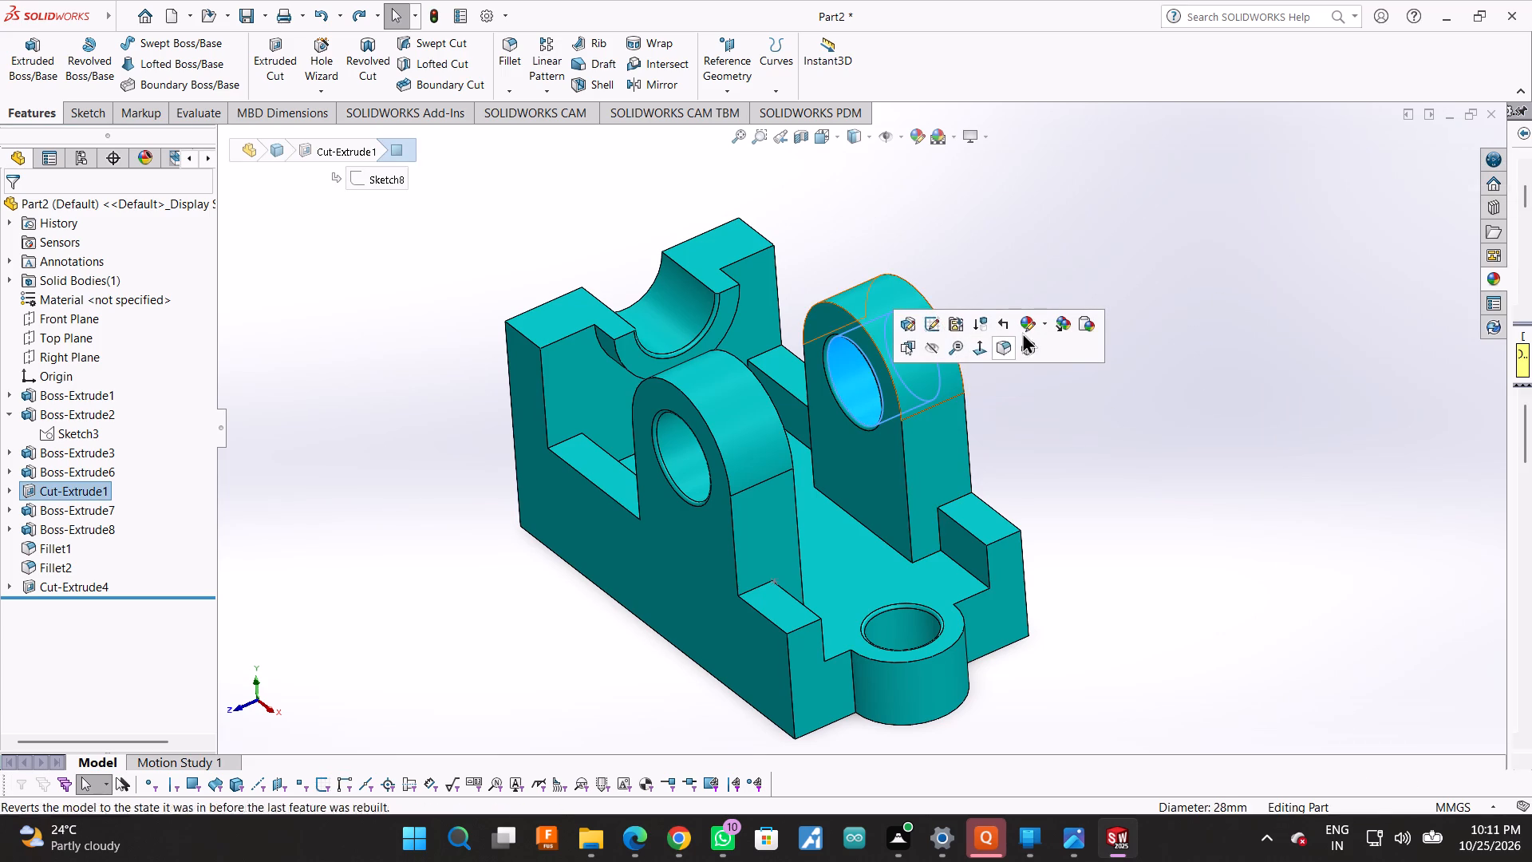
click(1049, 329)
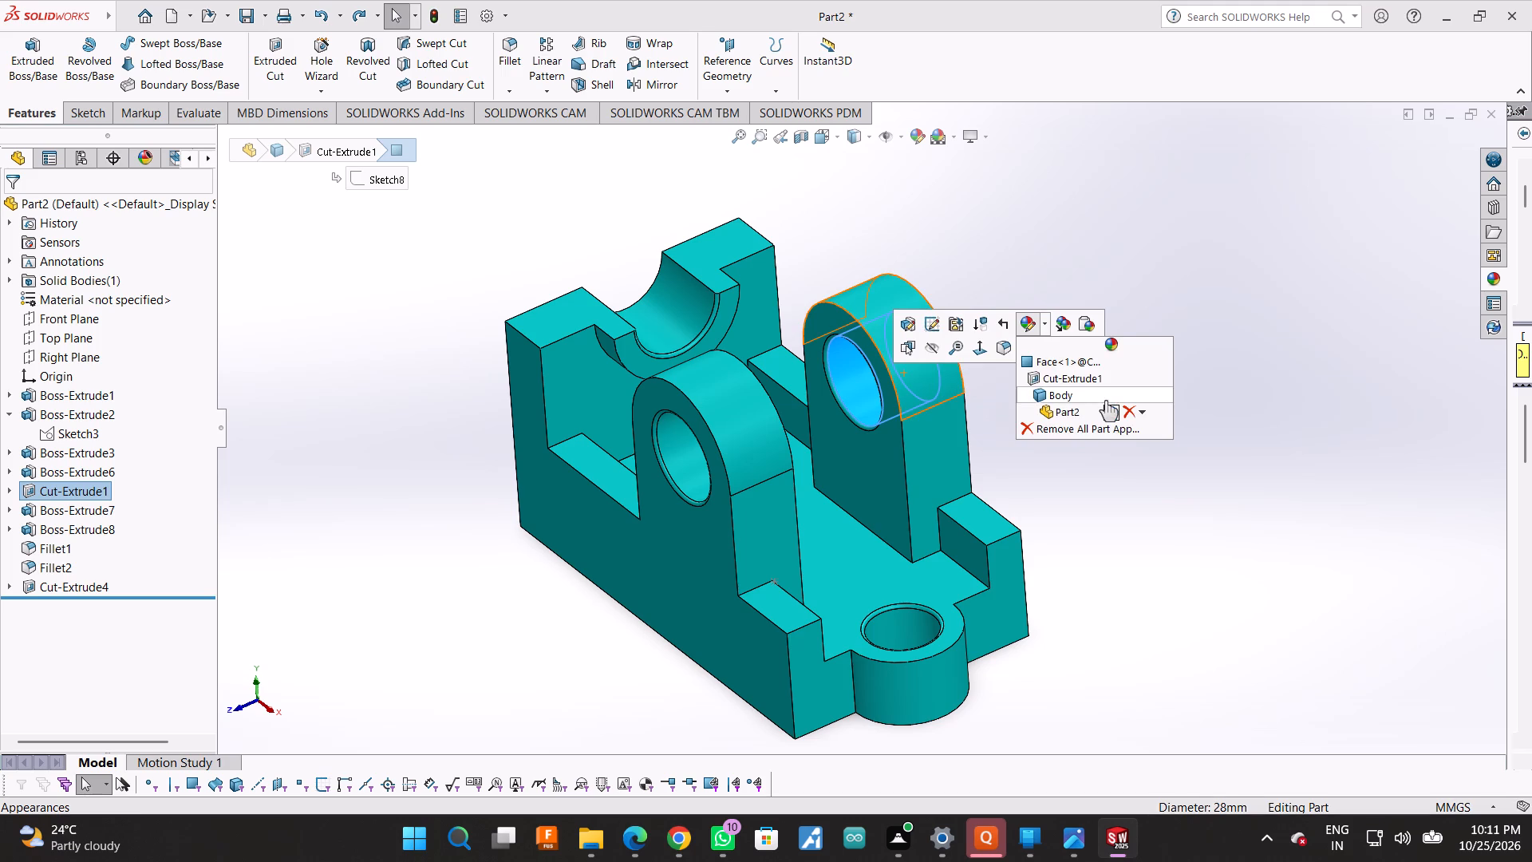
click(1108, 405)
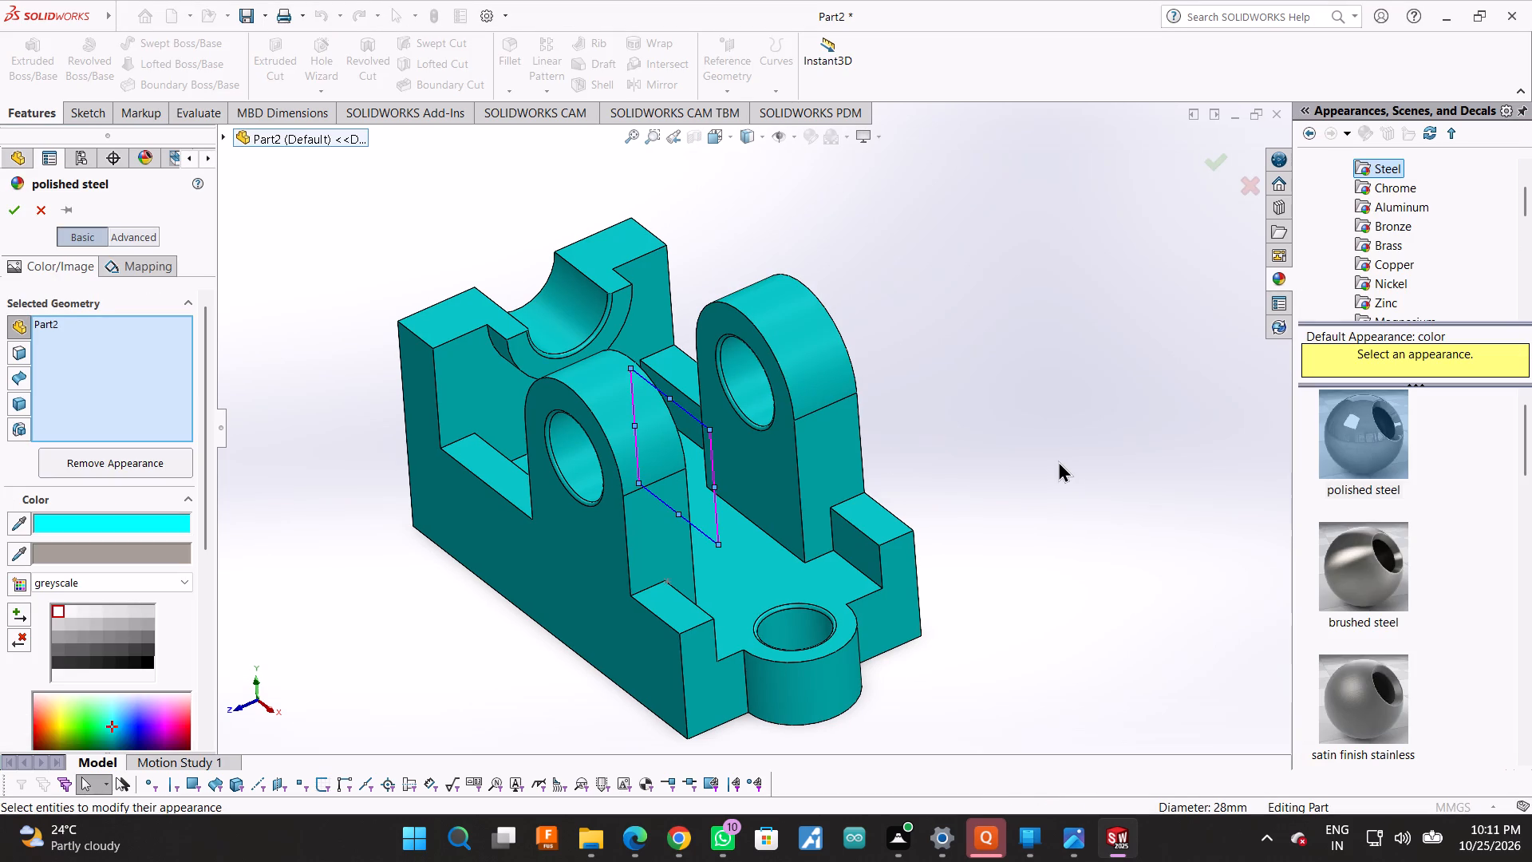
click(746, 399)
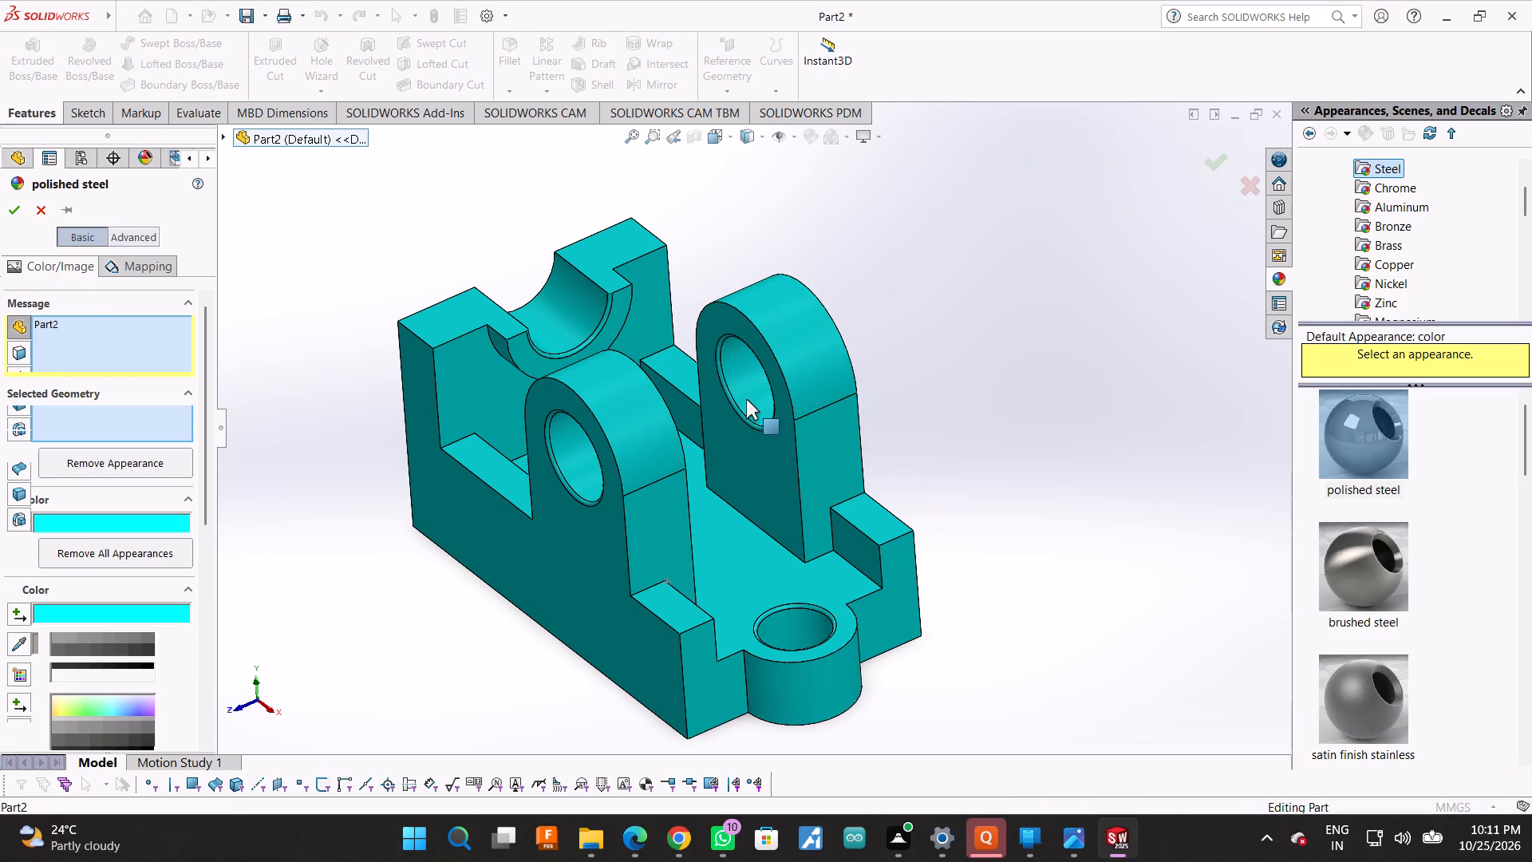
right_click(746, 399)
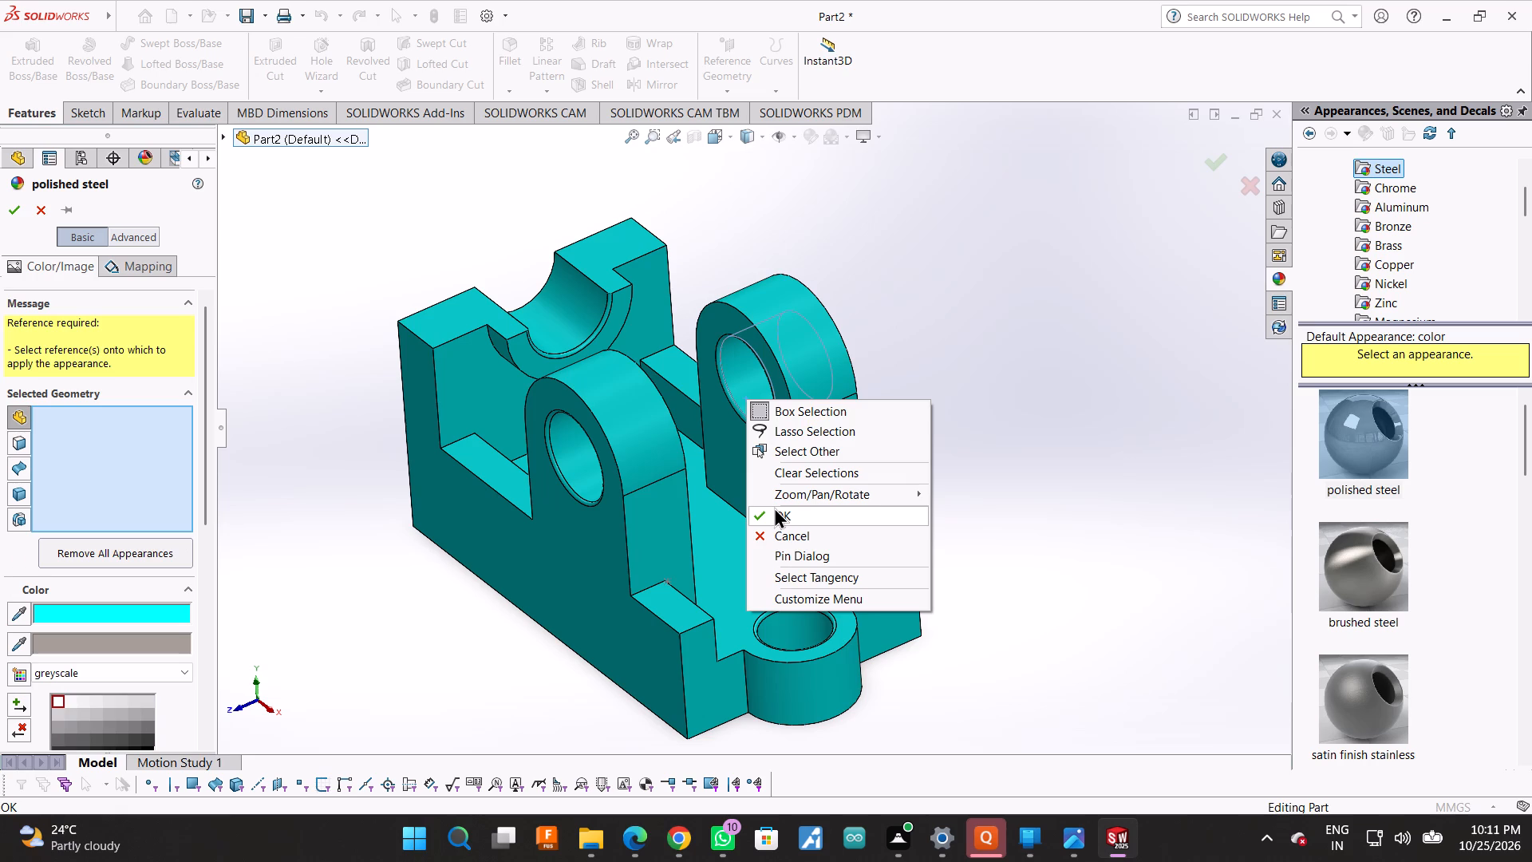
click(967, 387)
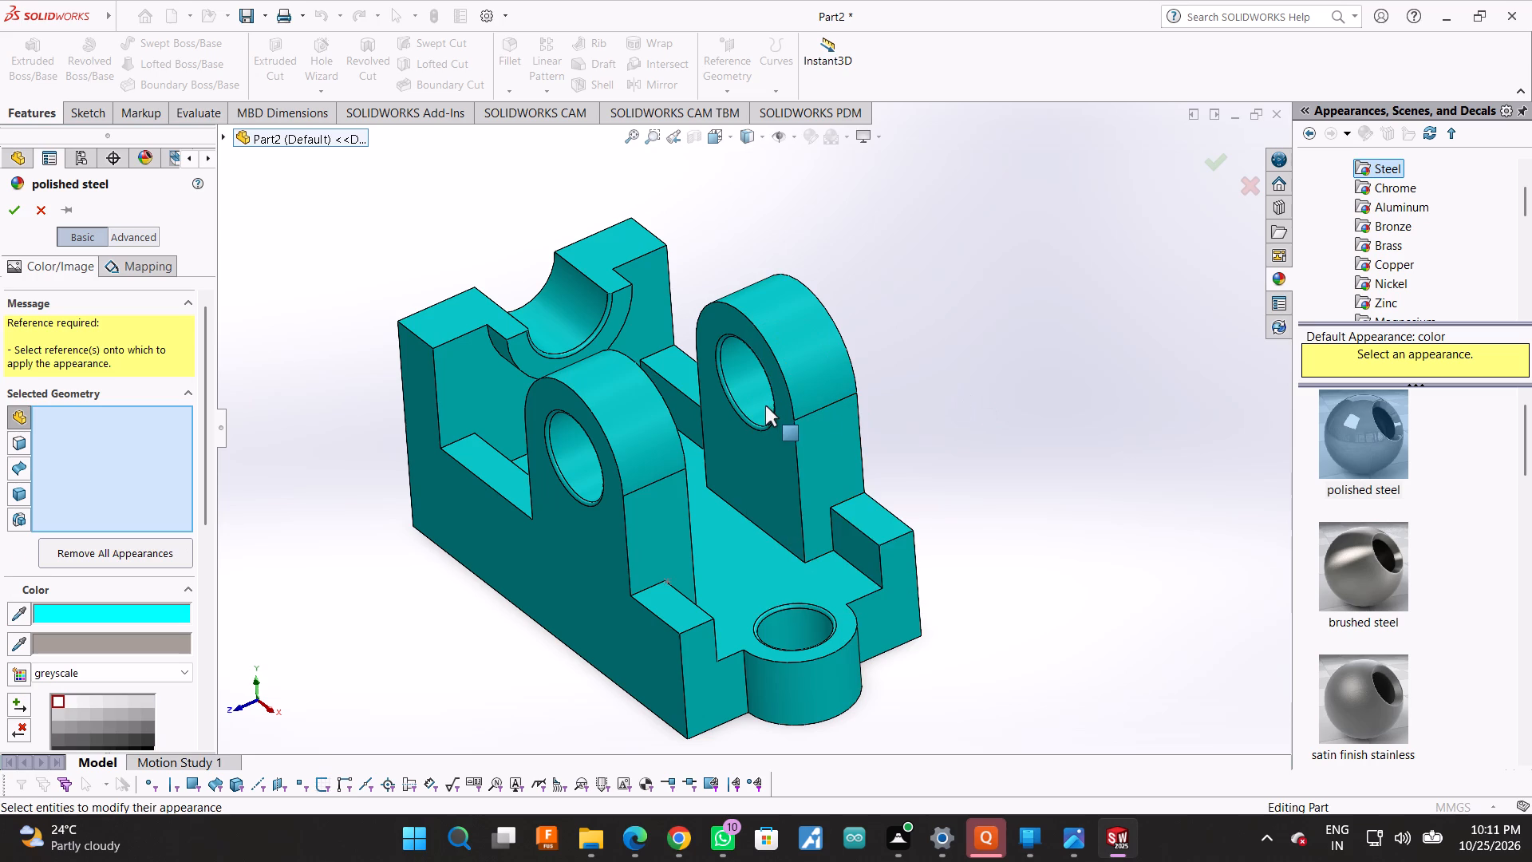
click(765, 405)
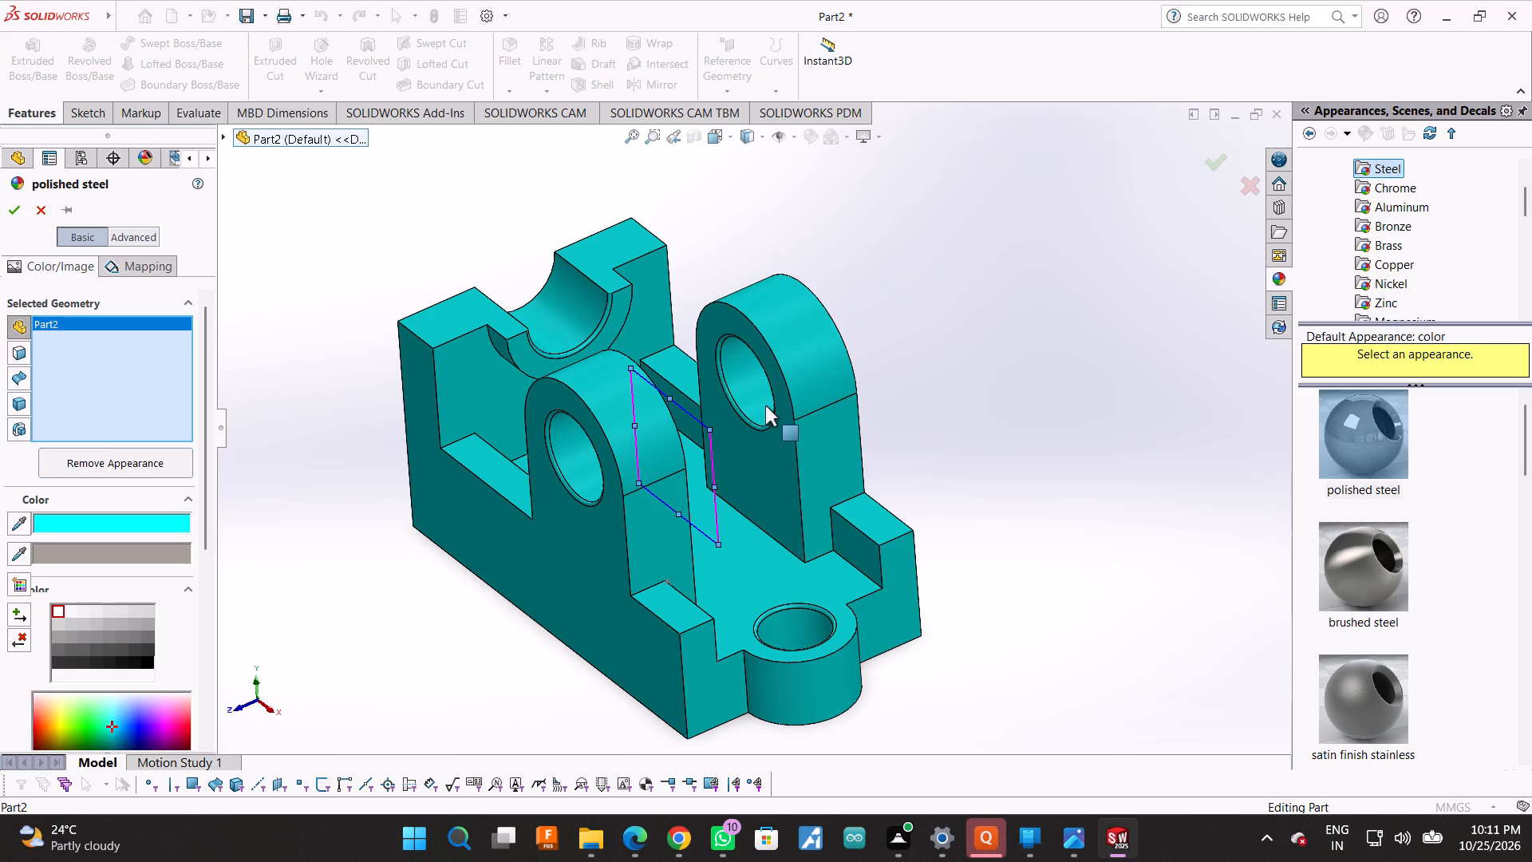
click(101, 459)
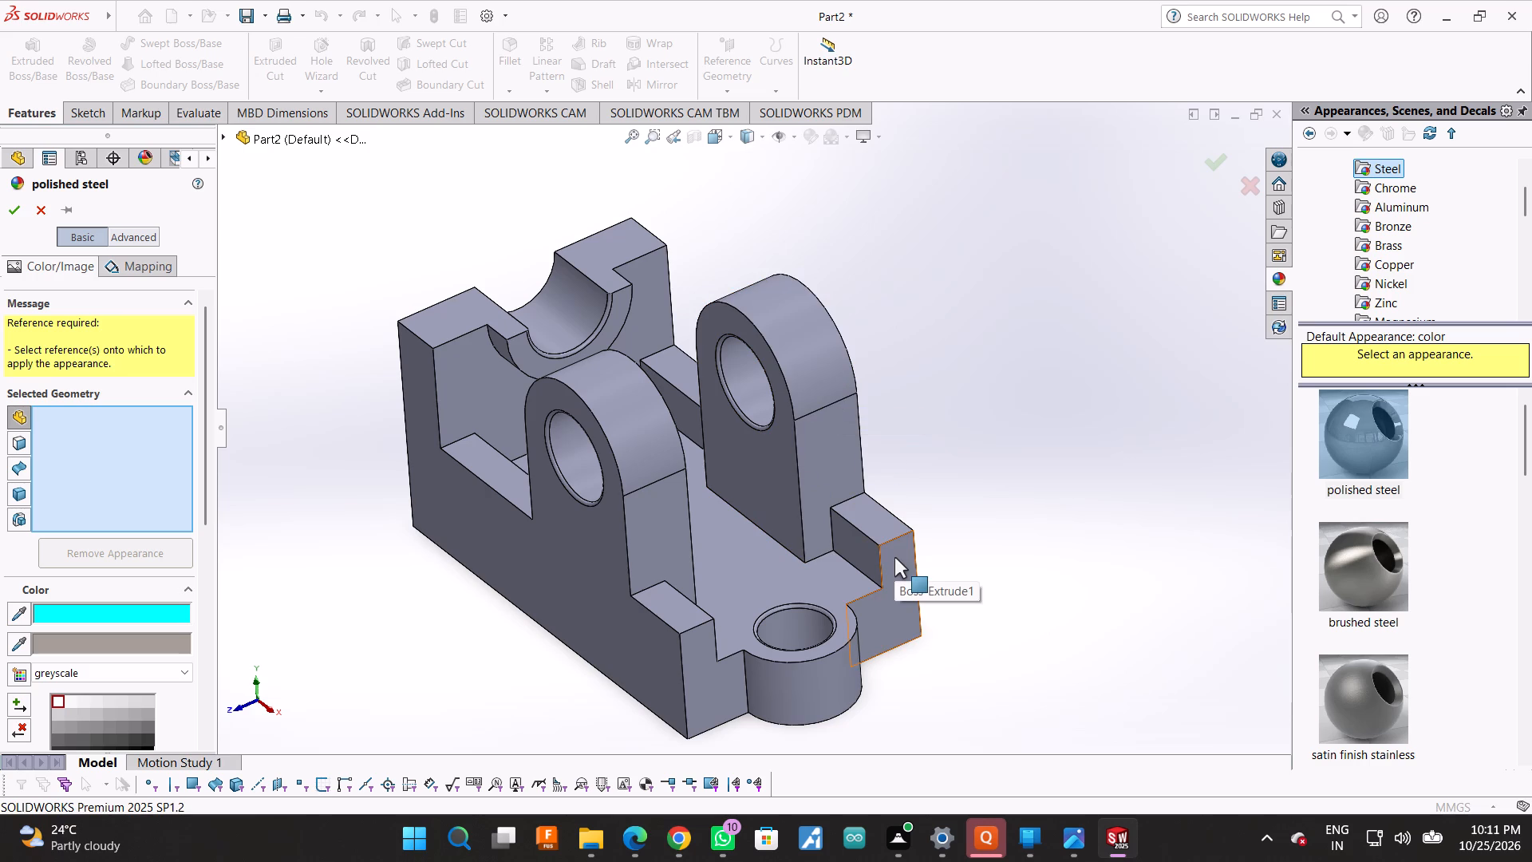
click(1248, 194)
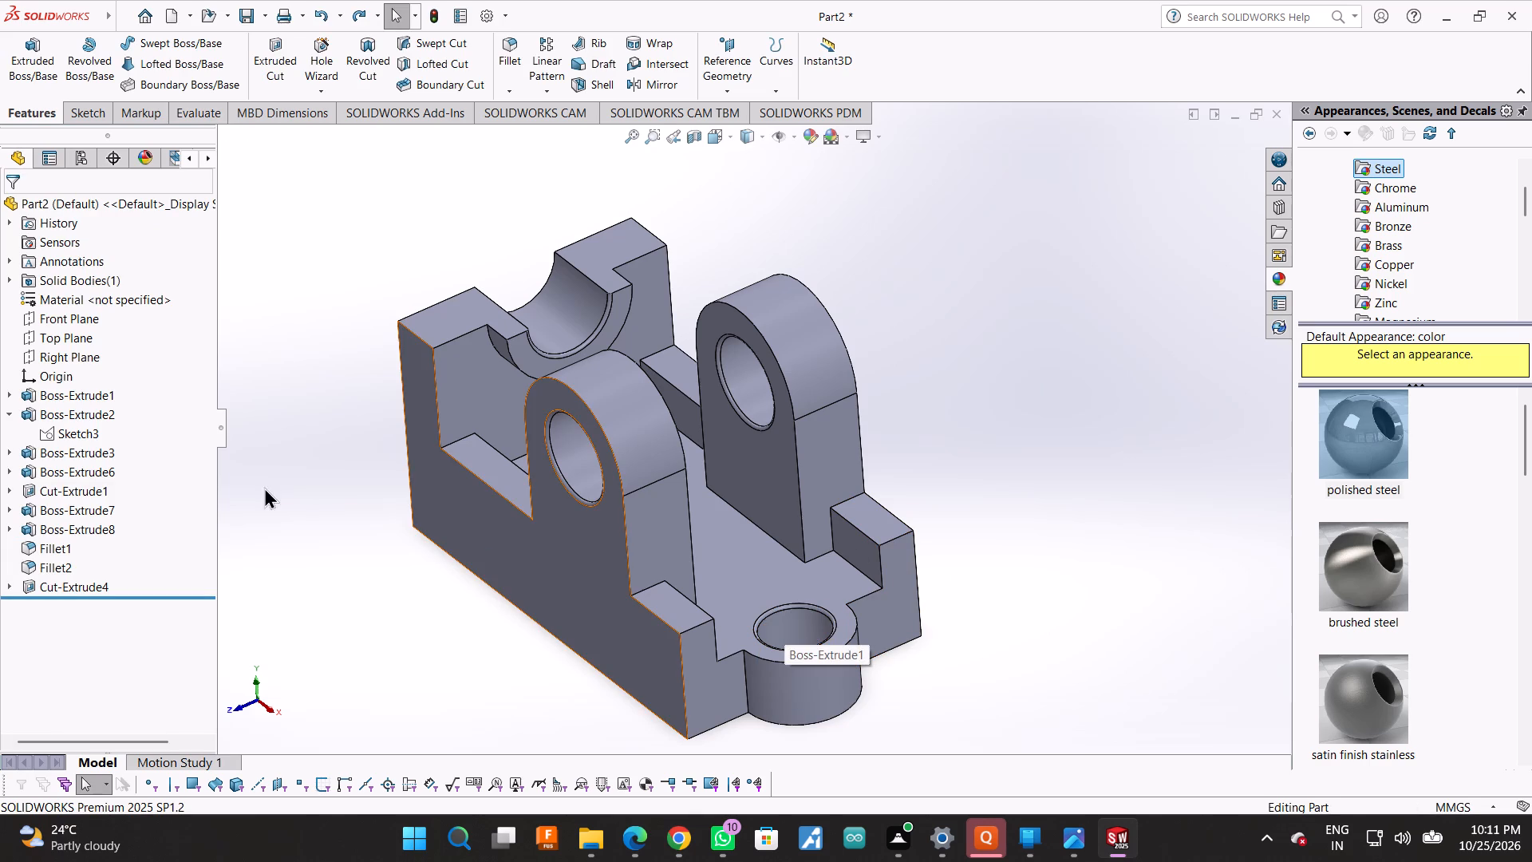
Edit the whole part's appearance and set its colour to the basic cyan.
click(804, 137)
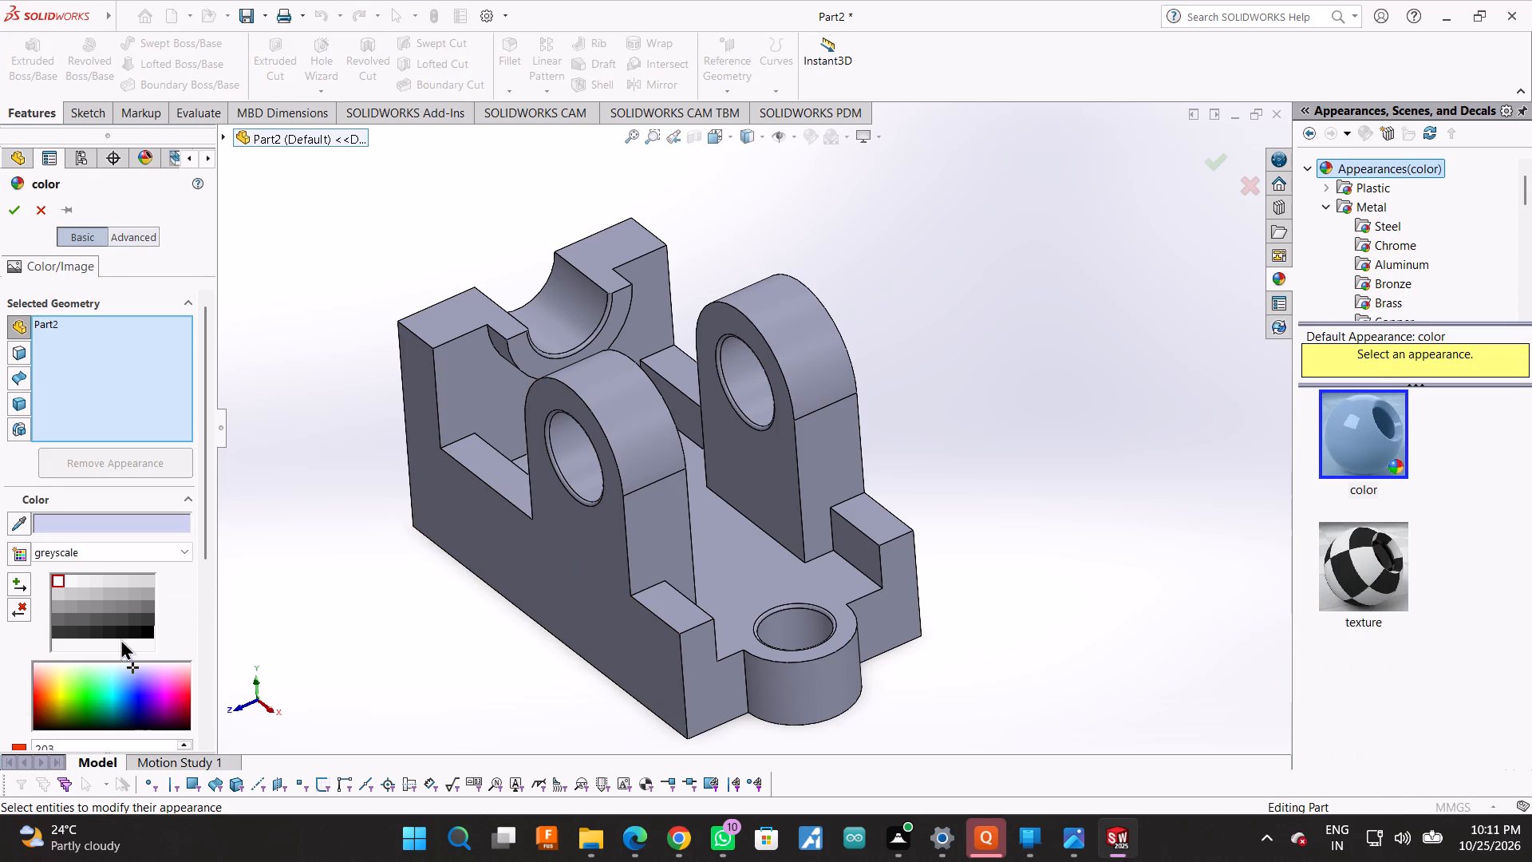
click(93, 533)
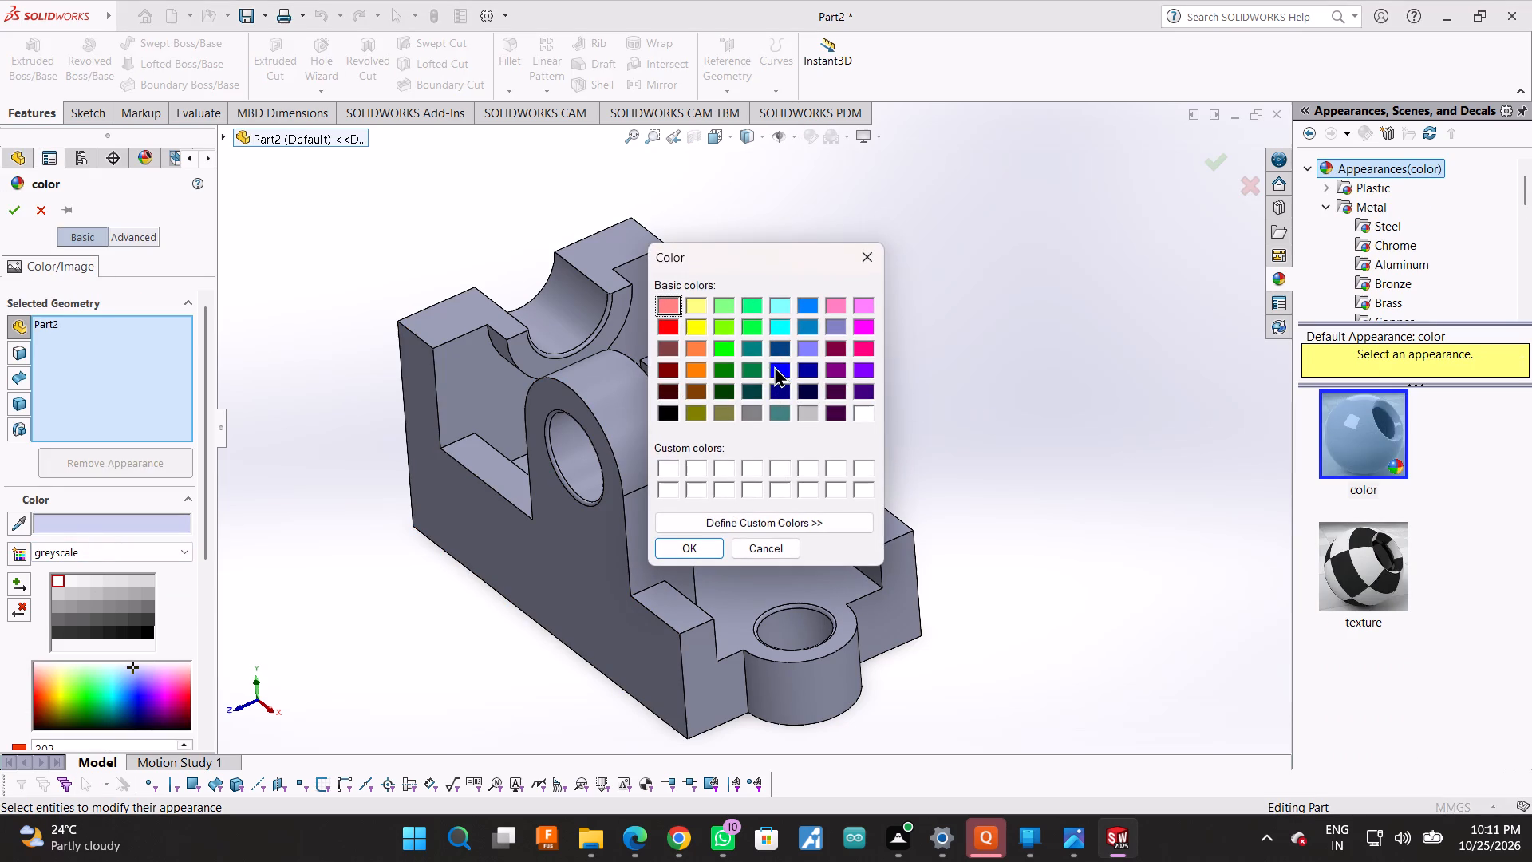
click(776, 330)
click(683, 554)
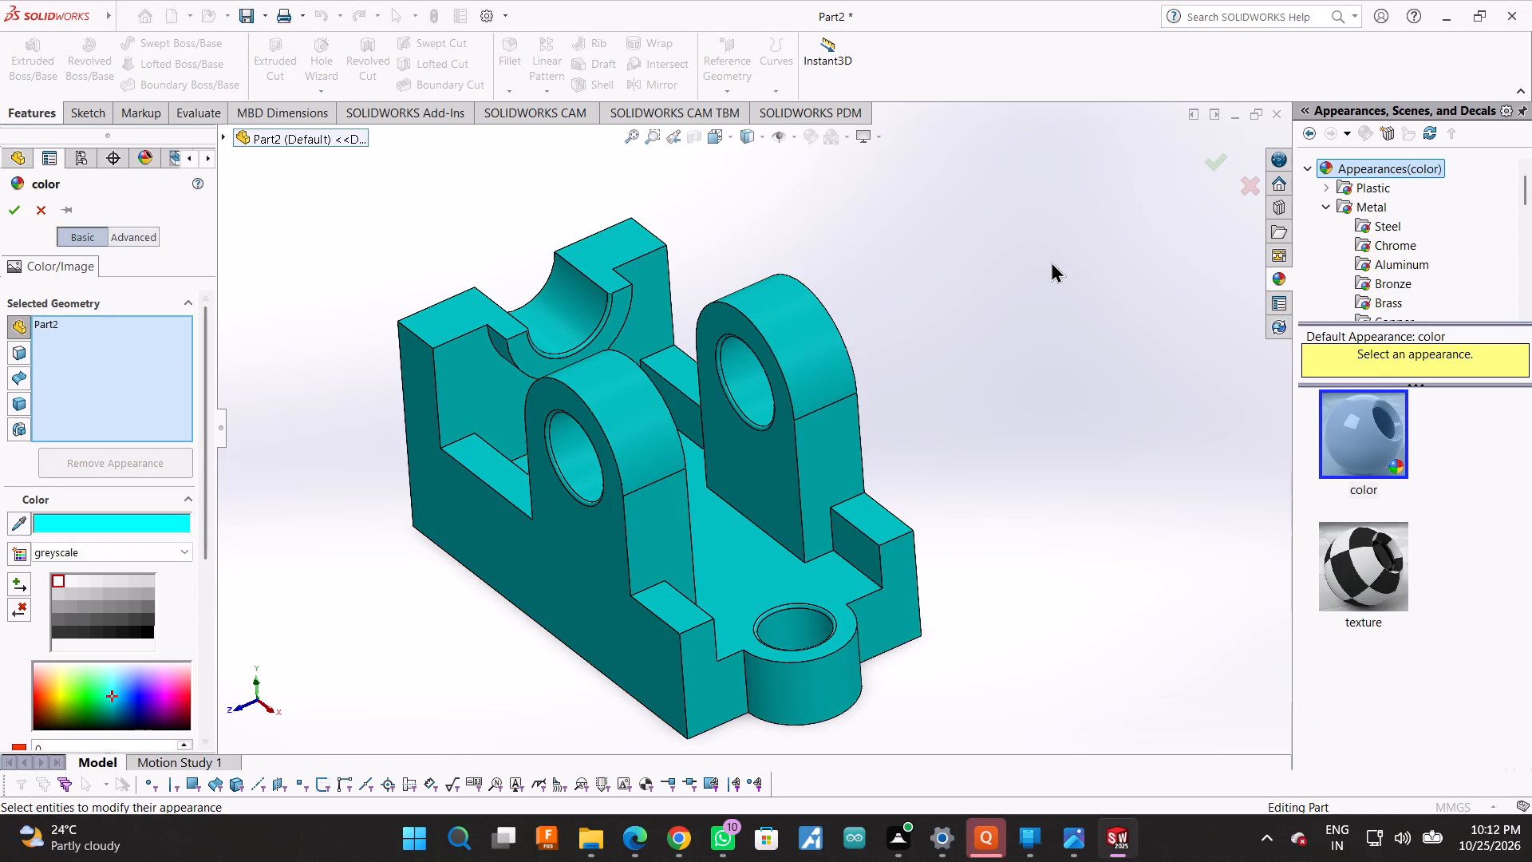
click(1215, 165)
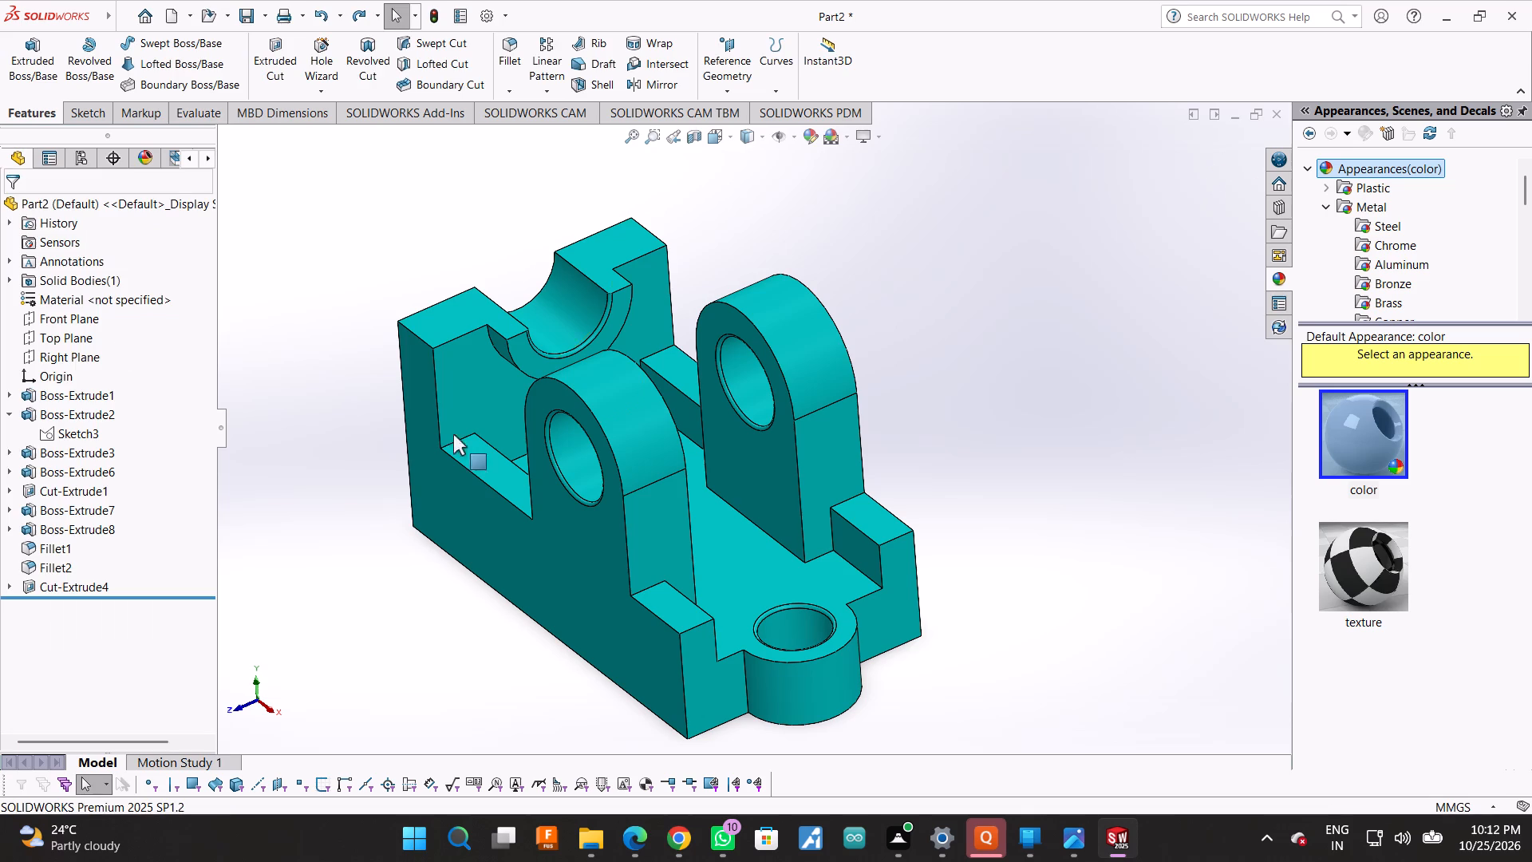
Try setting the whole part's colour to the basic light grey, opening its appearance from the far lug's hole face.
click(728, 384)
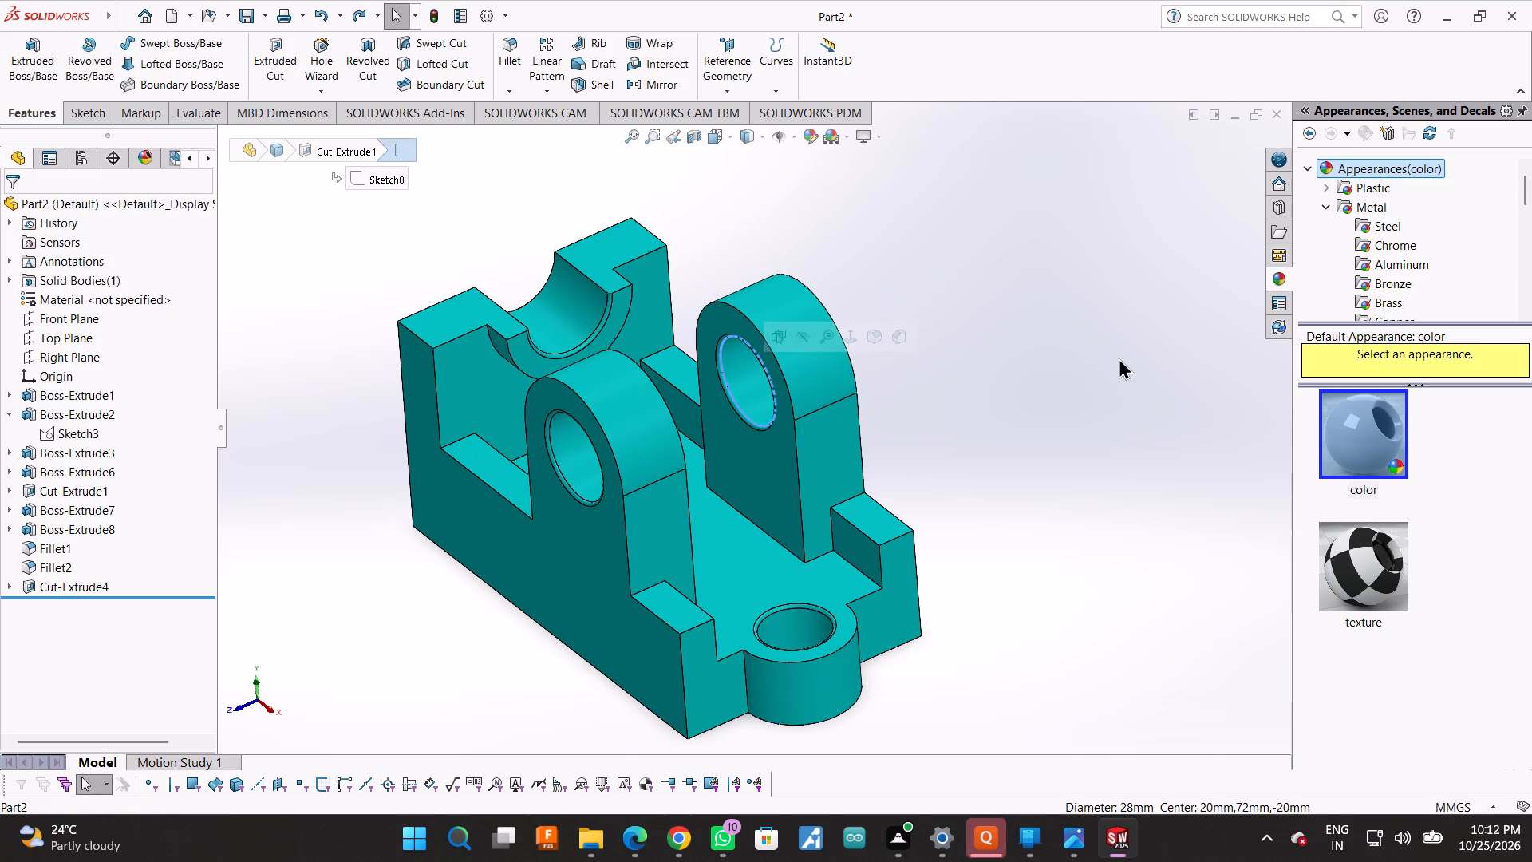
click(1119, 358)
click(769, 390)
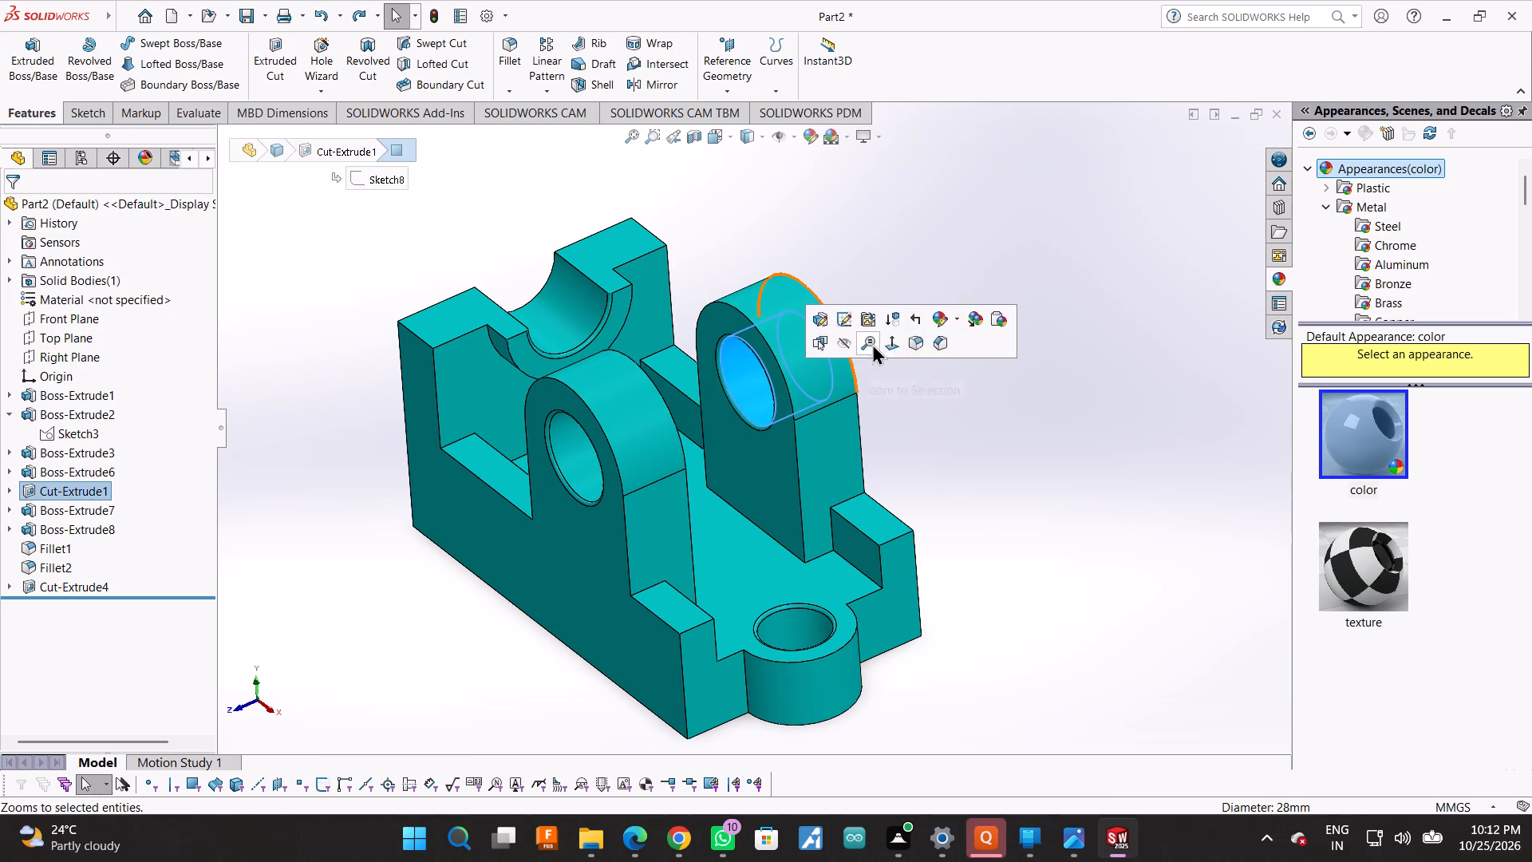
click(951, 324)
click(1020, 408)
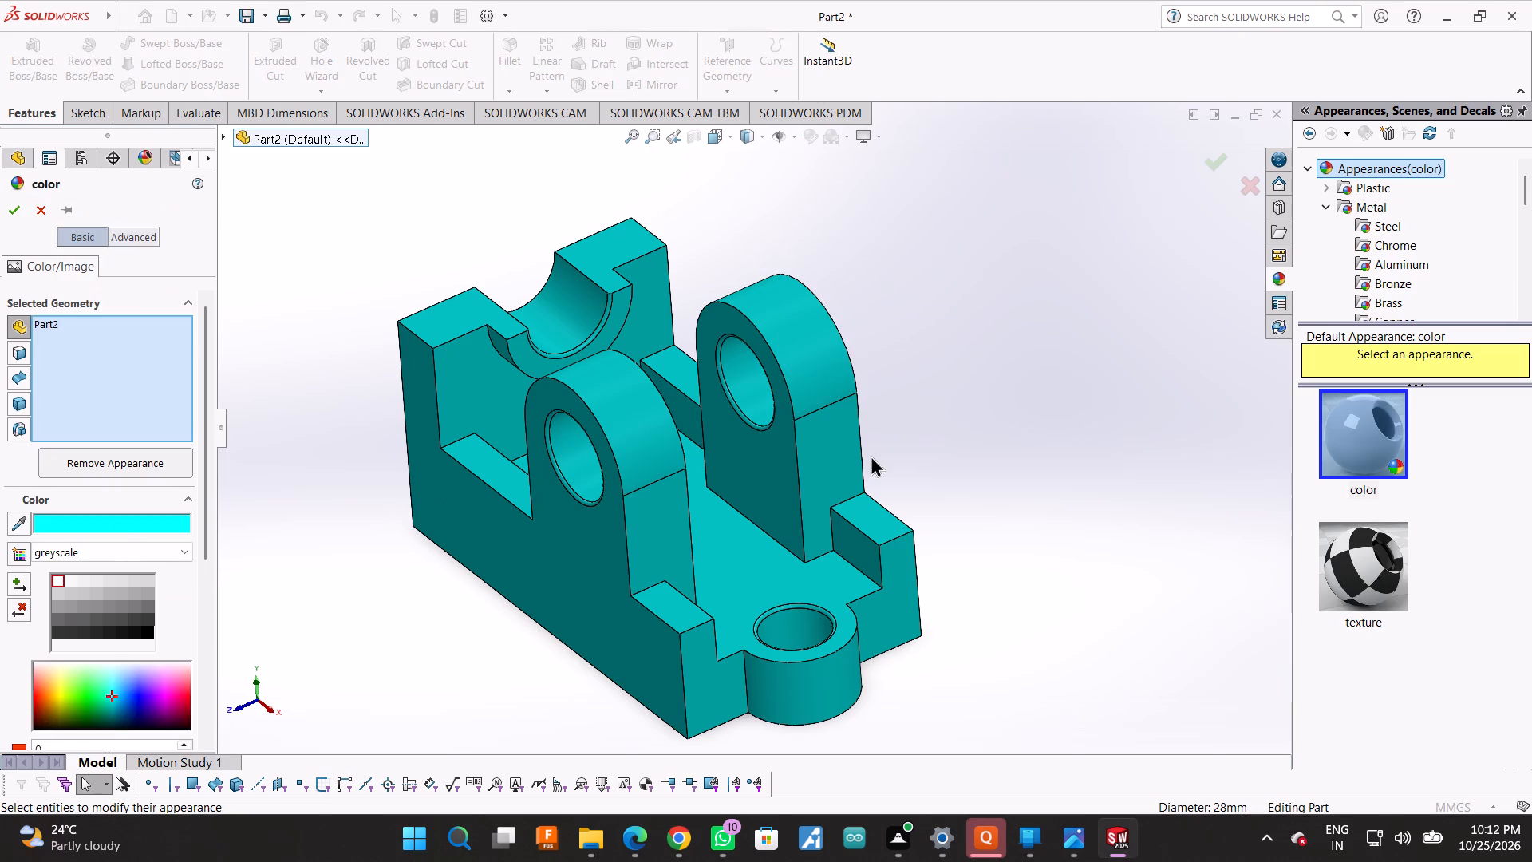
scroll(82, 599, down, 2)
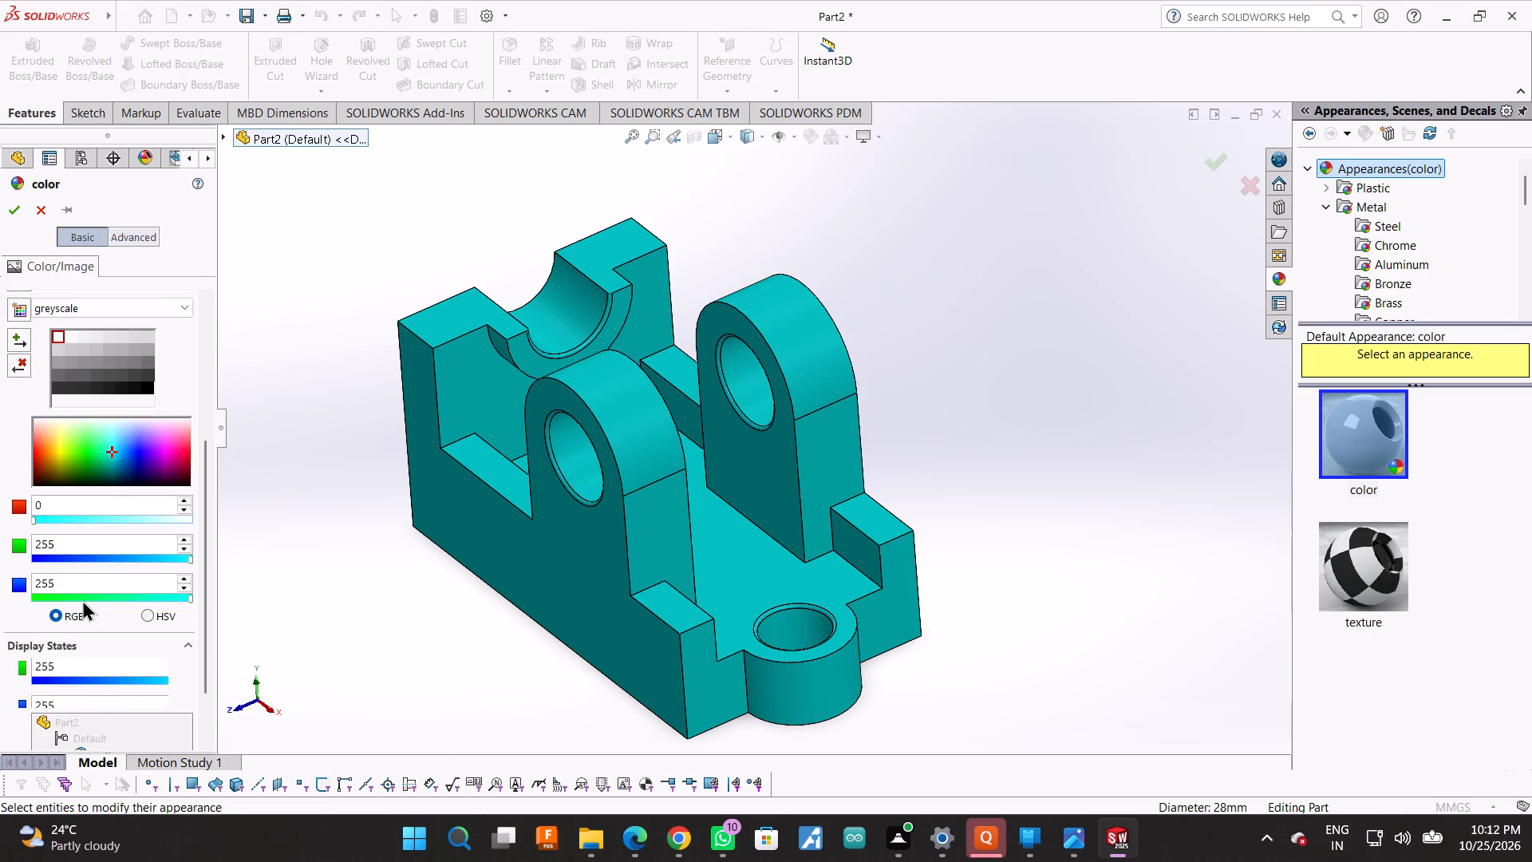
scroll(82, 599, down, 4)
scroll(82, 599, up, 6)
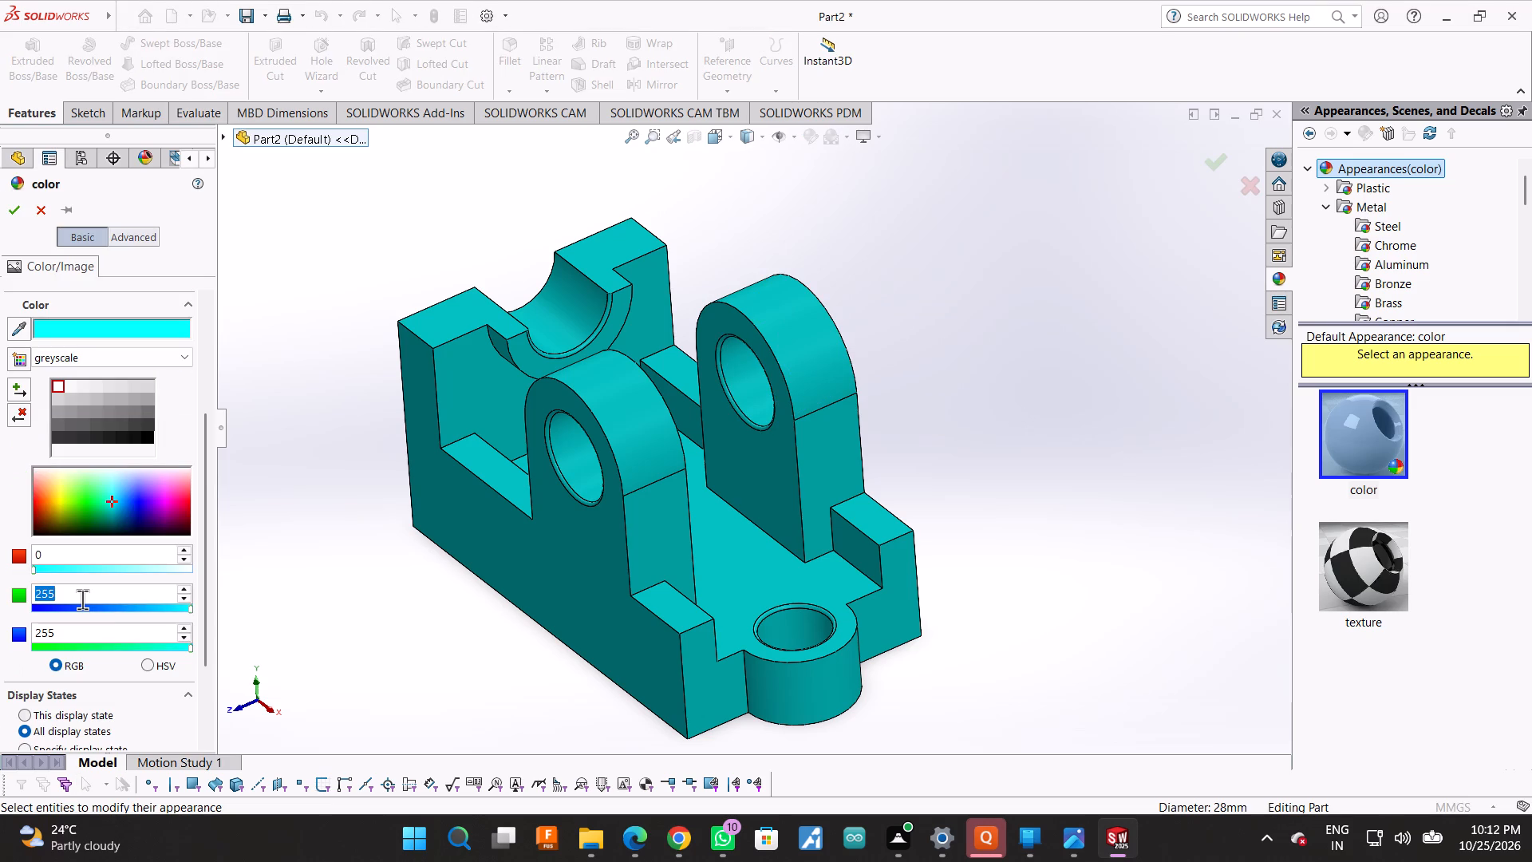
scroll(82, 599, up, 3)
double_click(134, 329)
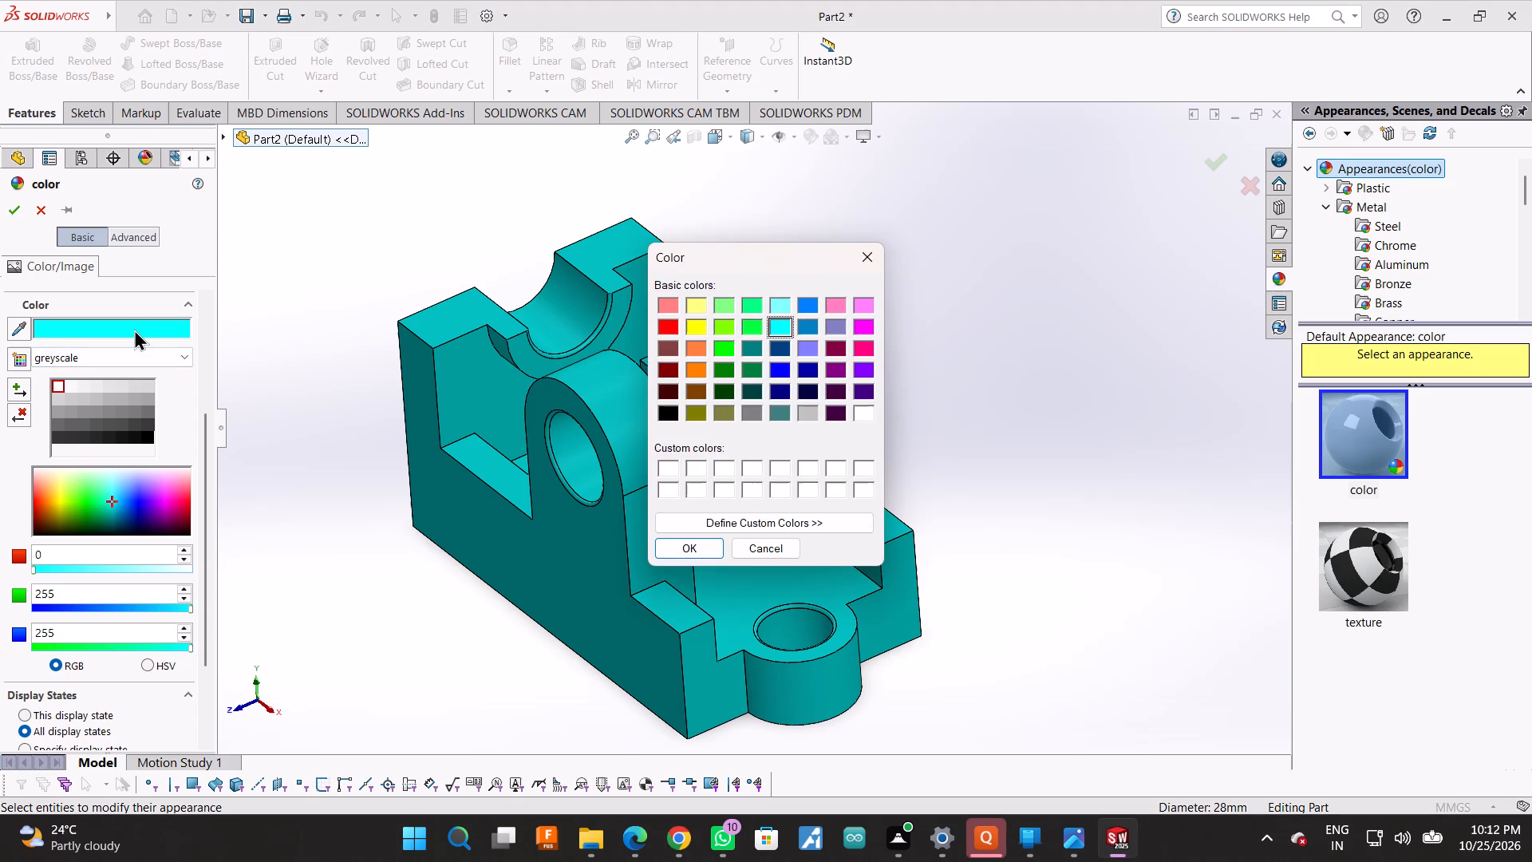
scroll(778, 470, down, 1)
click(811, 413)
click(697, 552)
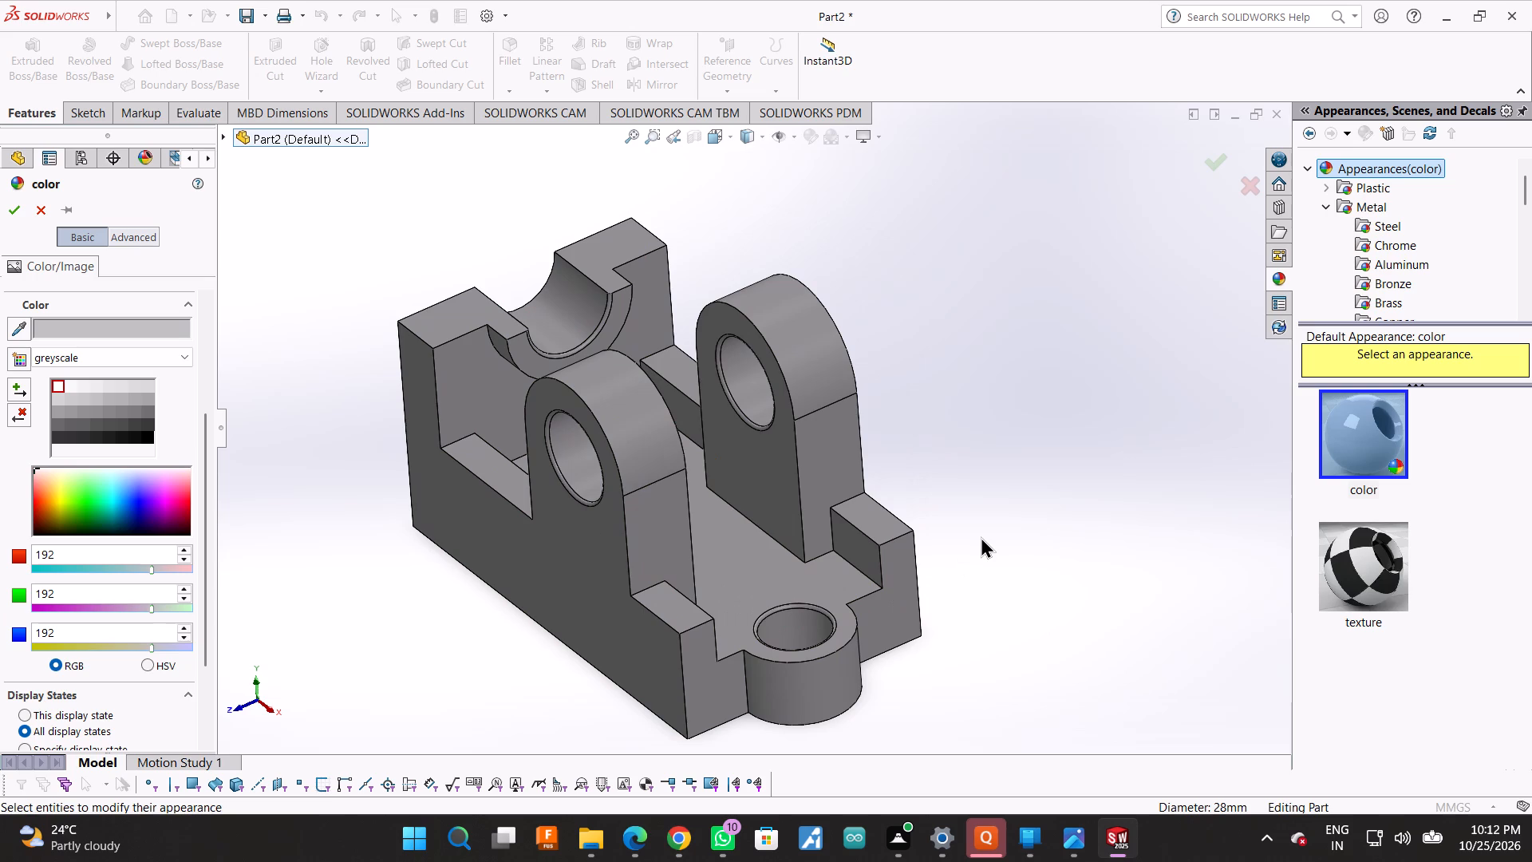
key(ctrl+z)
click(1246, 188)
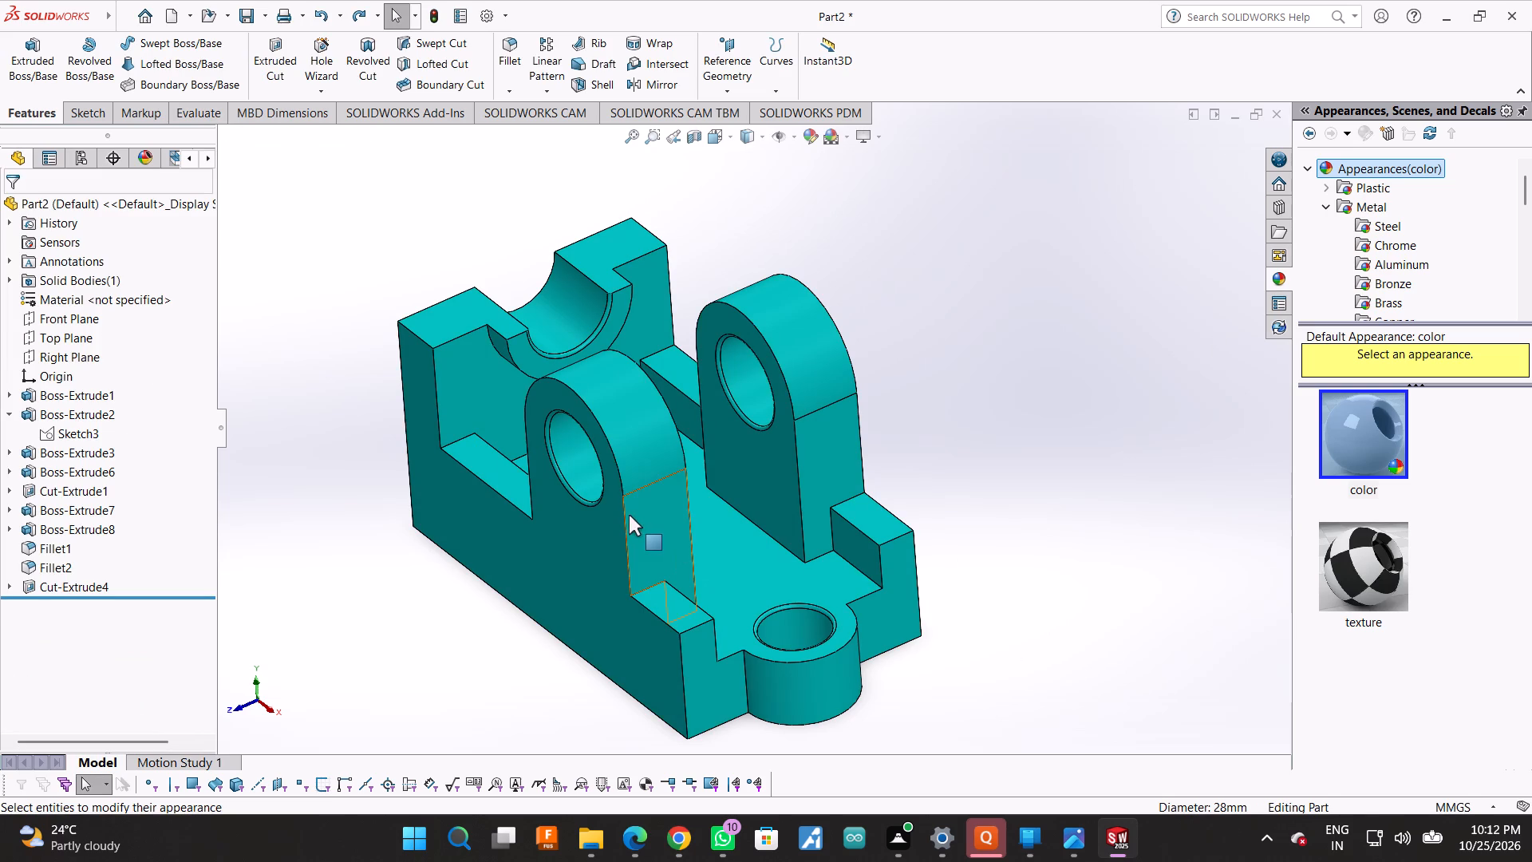
Zoom in on the far upright lug's hole to view its inner face up close.
scroll(724, 393, up, 2)
scroll(724, 393, down, 7)
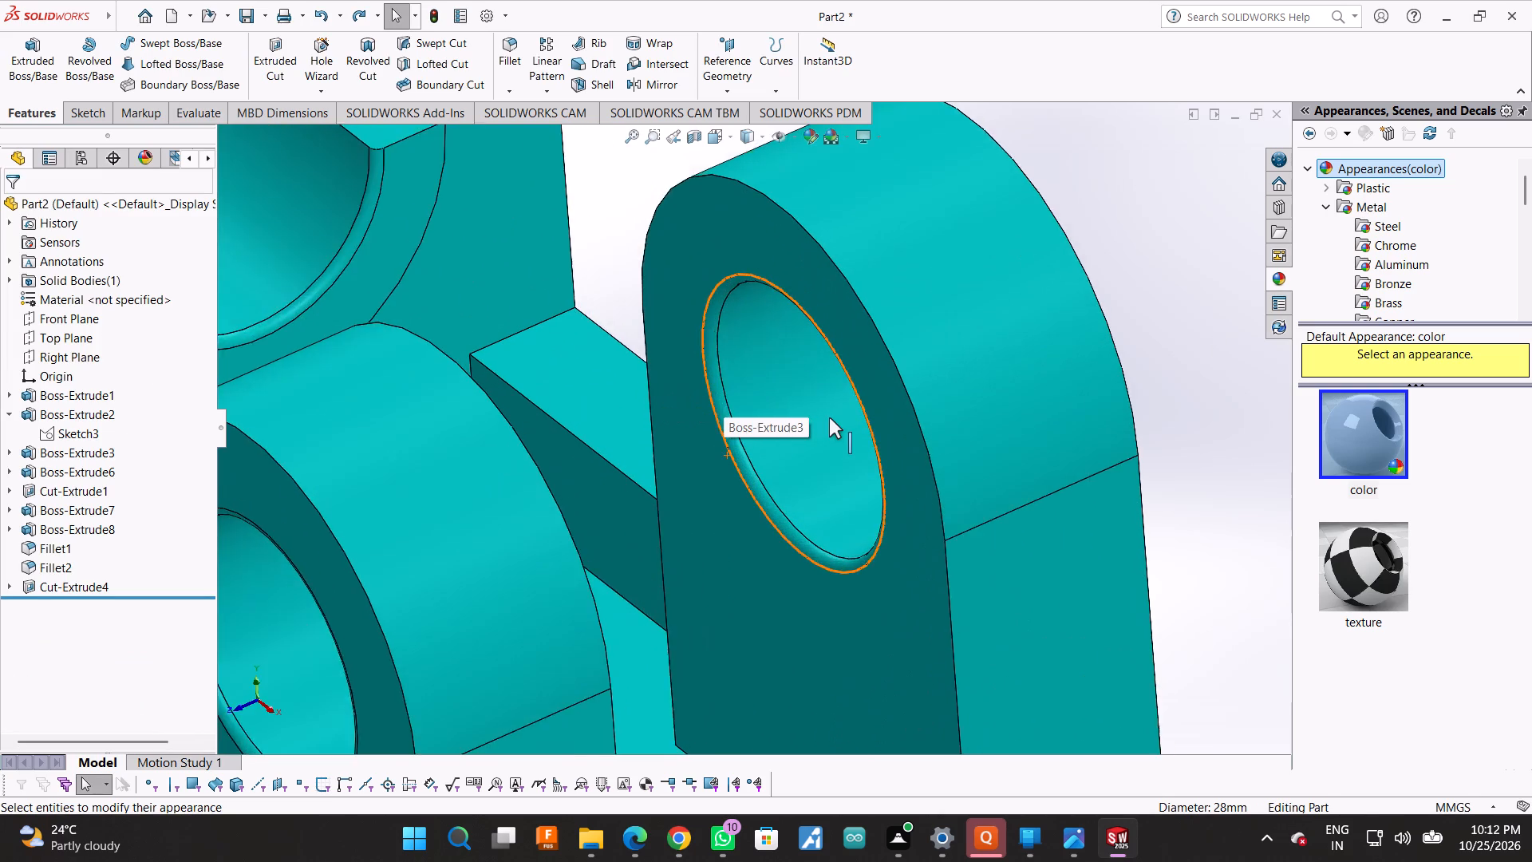
scroll(829, 417, down, 3)
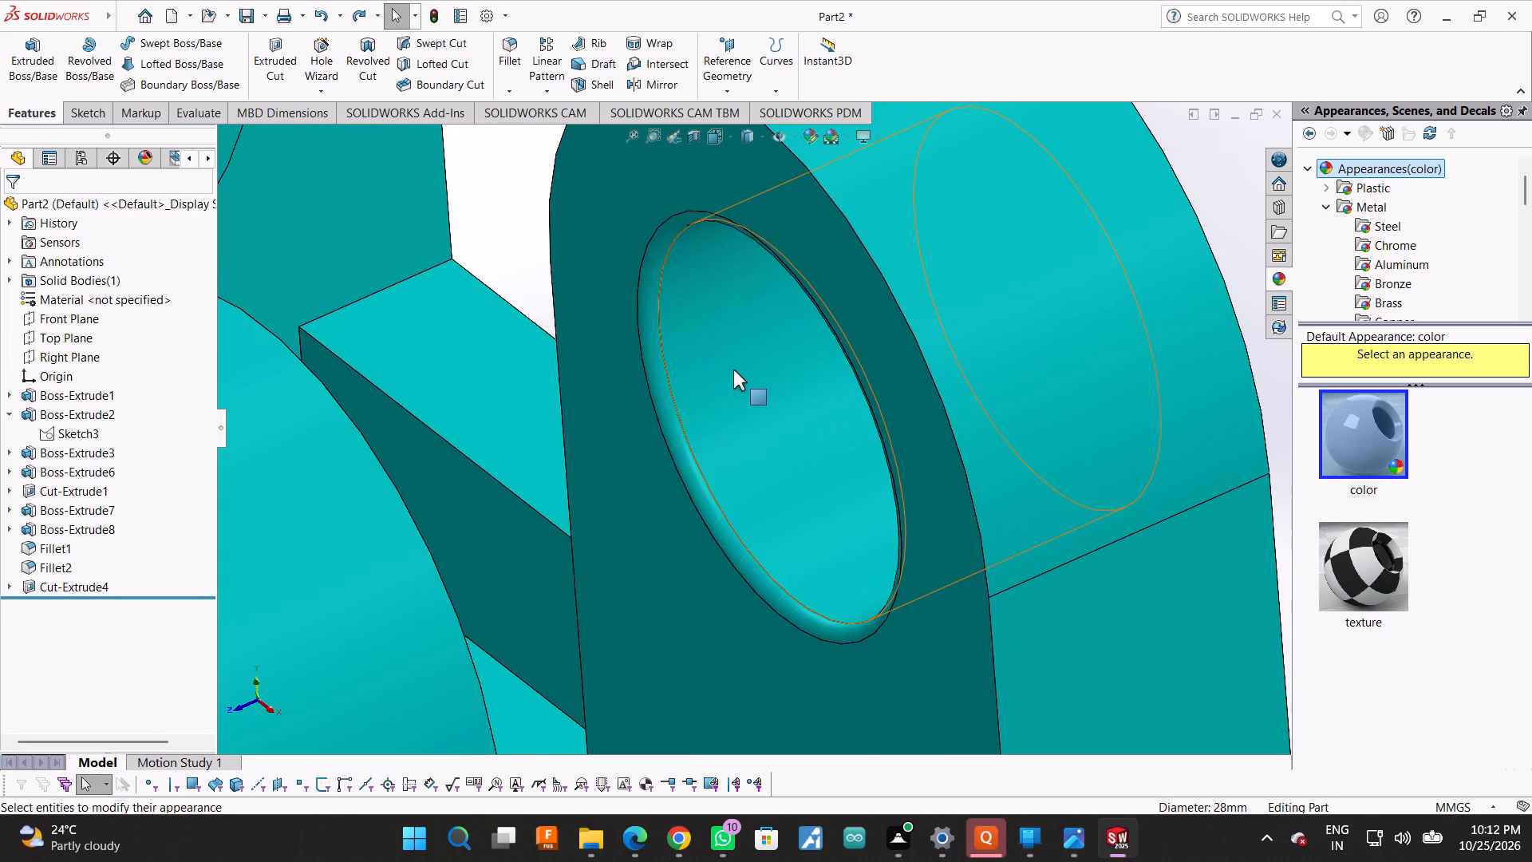
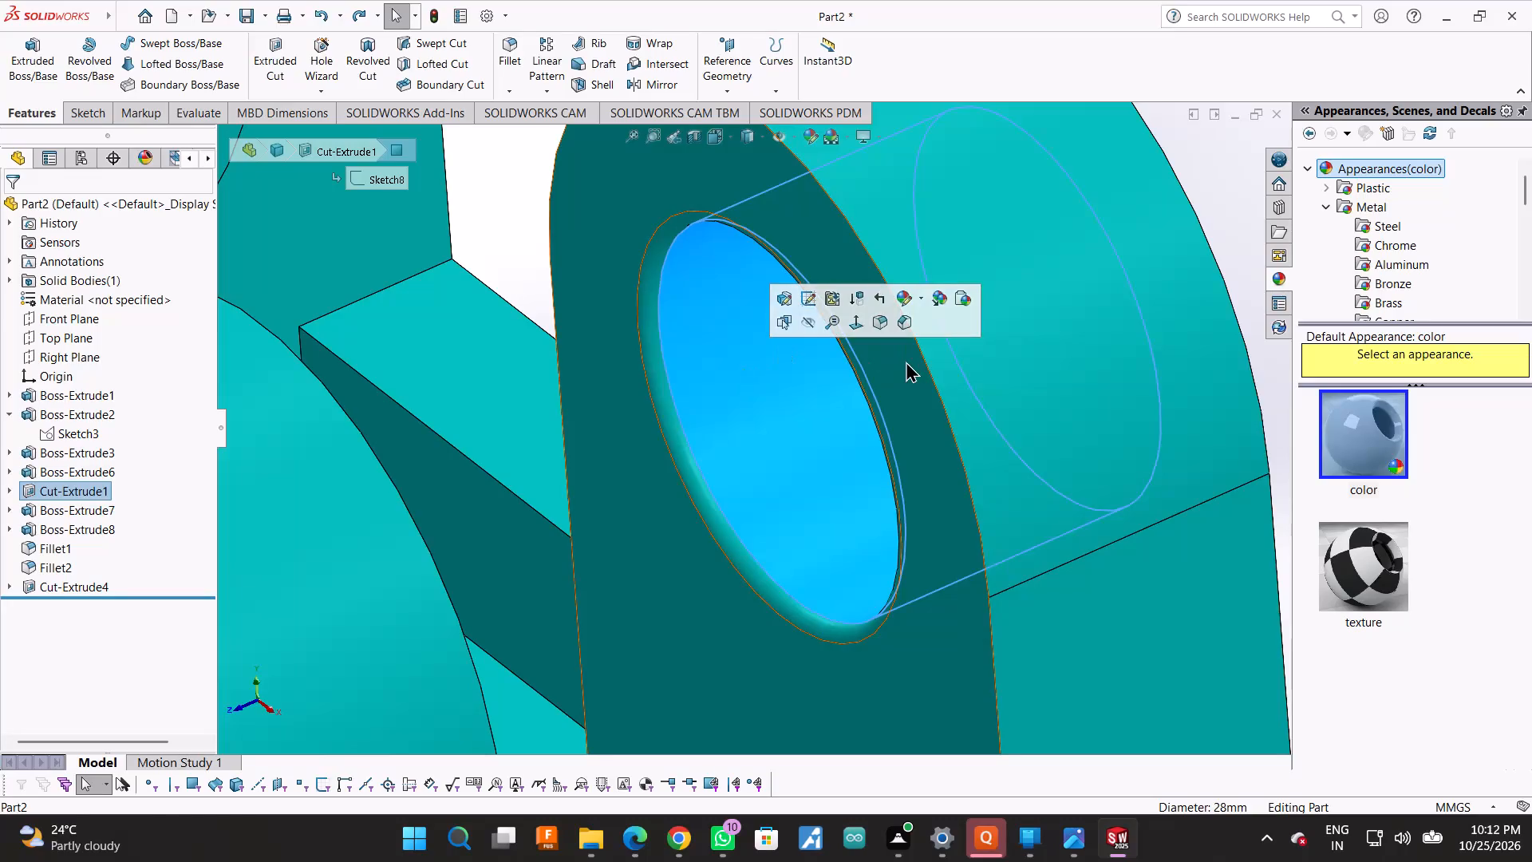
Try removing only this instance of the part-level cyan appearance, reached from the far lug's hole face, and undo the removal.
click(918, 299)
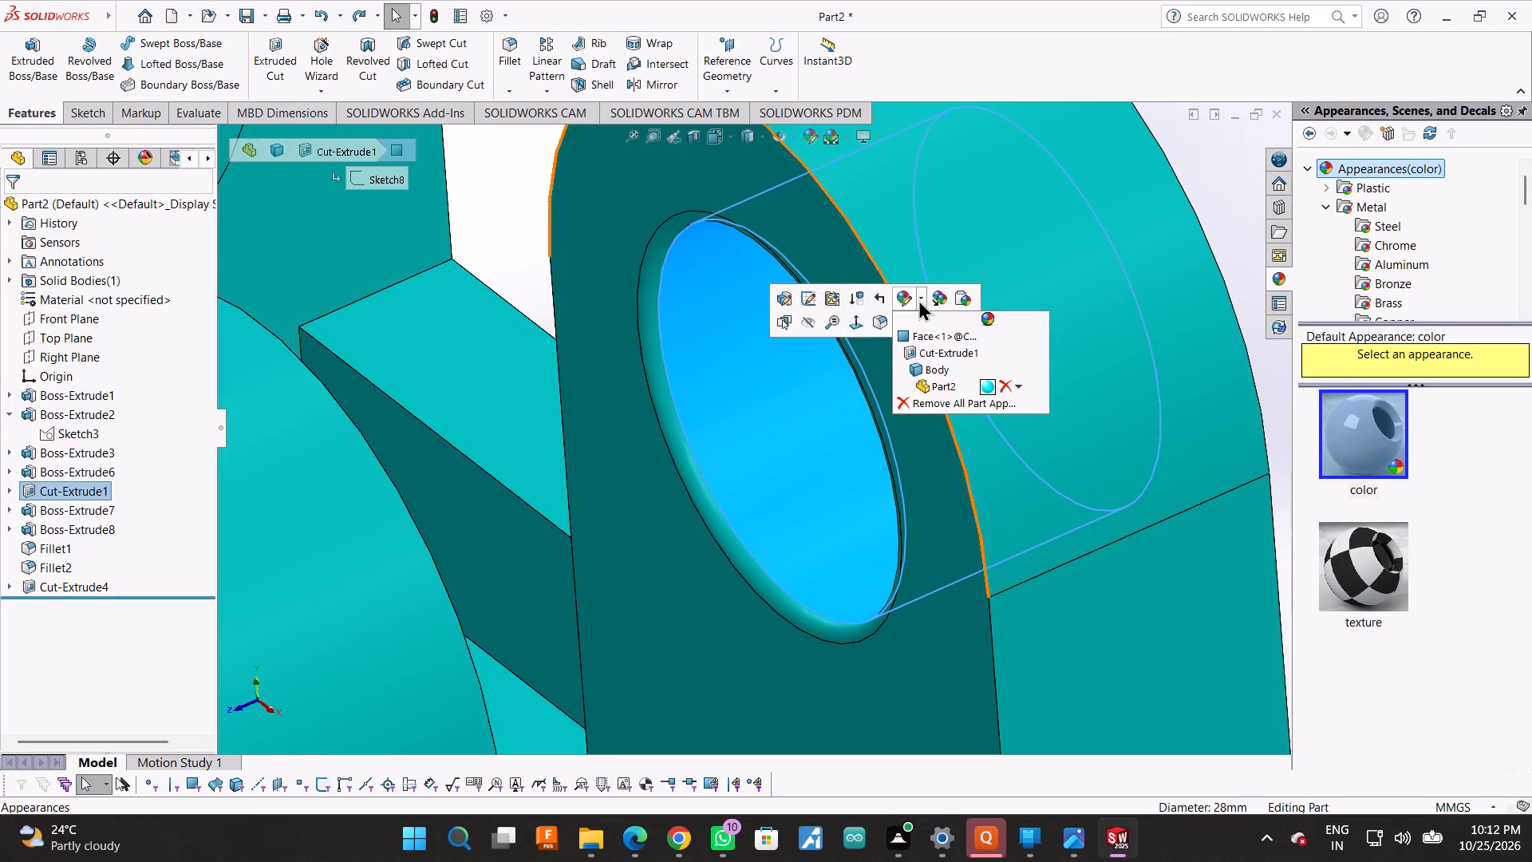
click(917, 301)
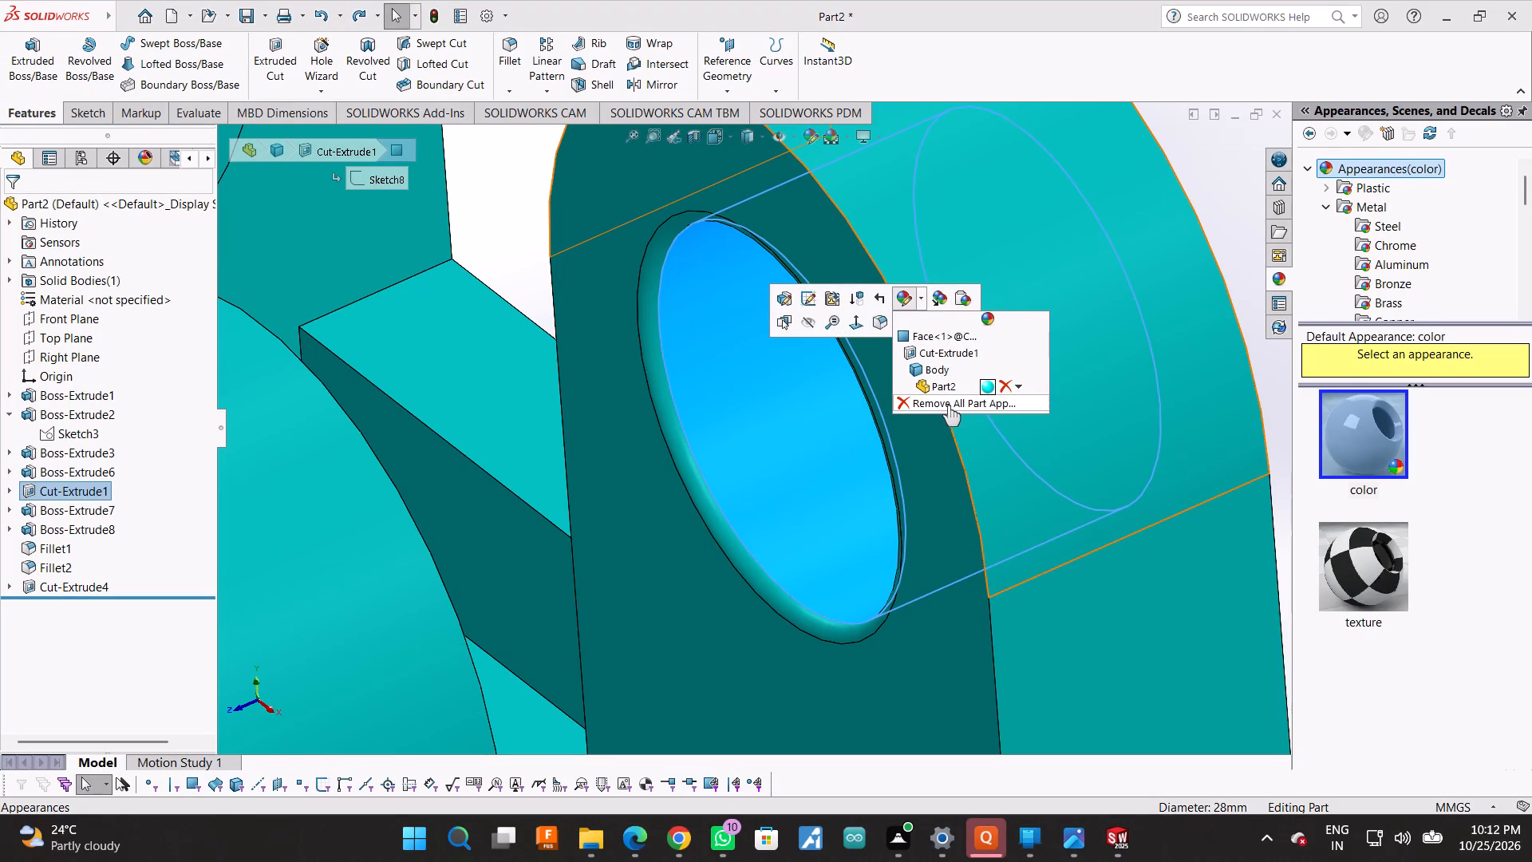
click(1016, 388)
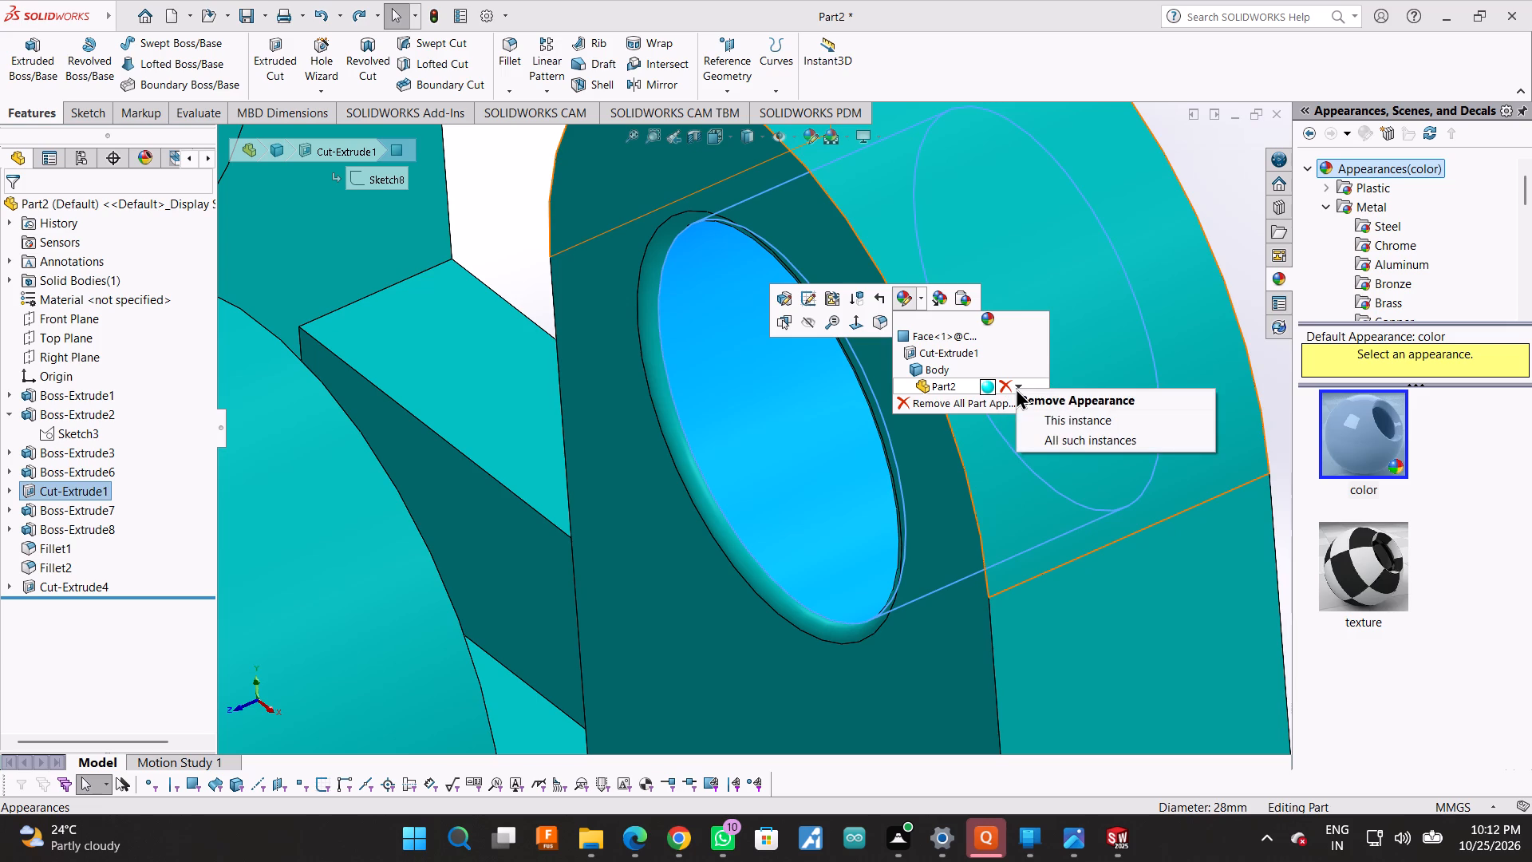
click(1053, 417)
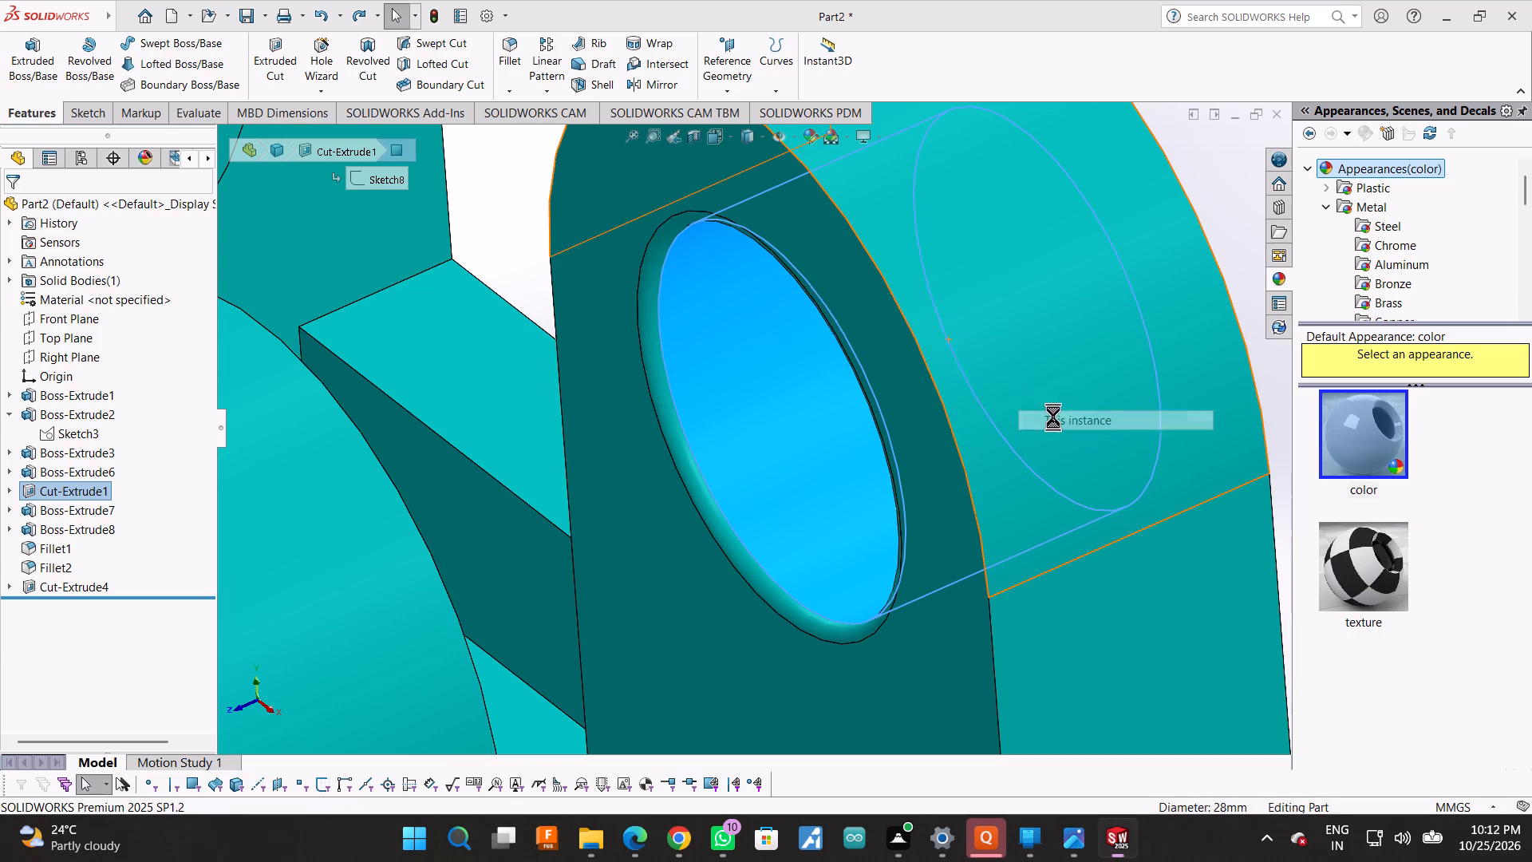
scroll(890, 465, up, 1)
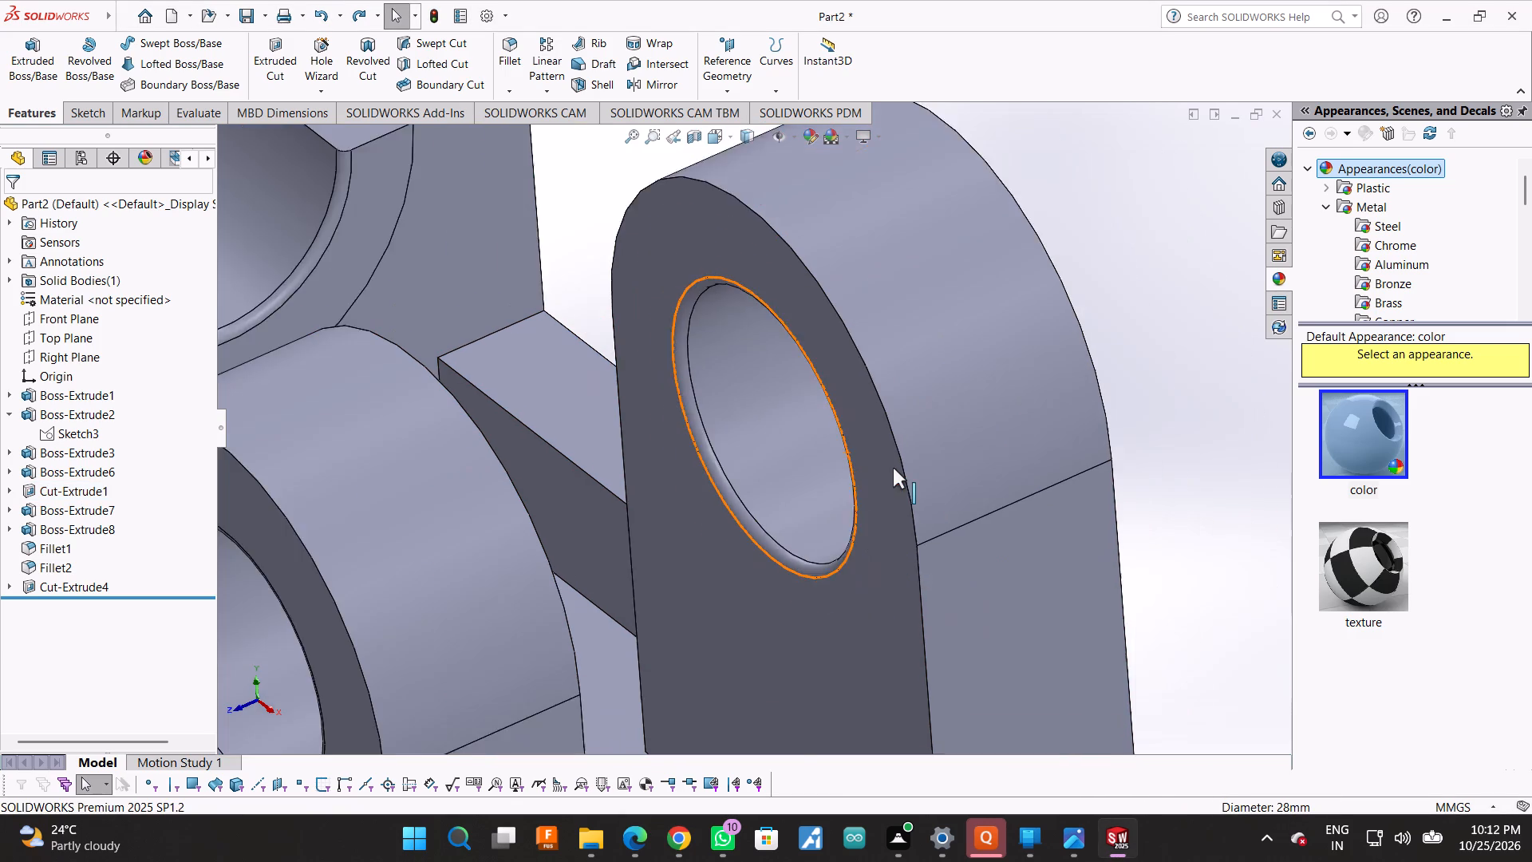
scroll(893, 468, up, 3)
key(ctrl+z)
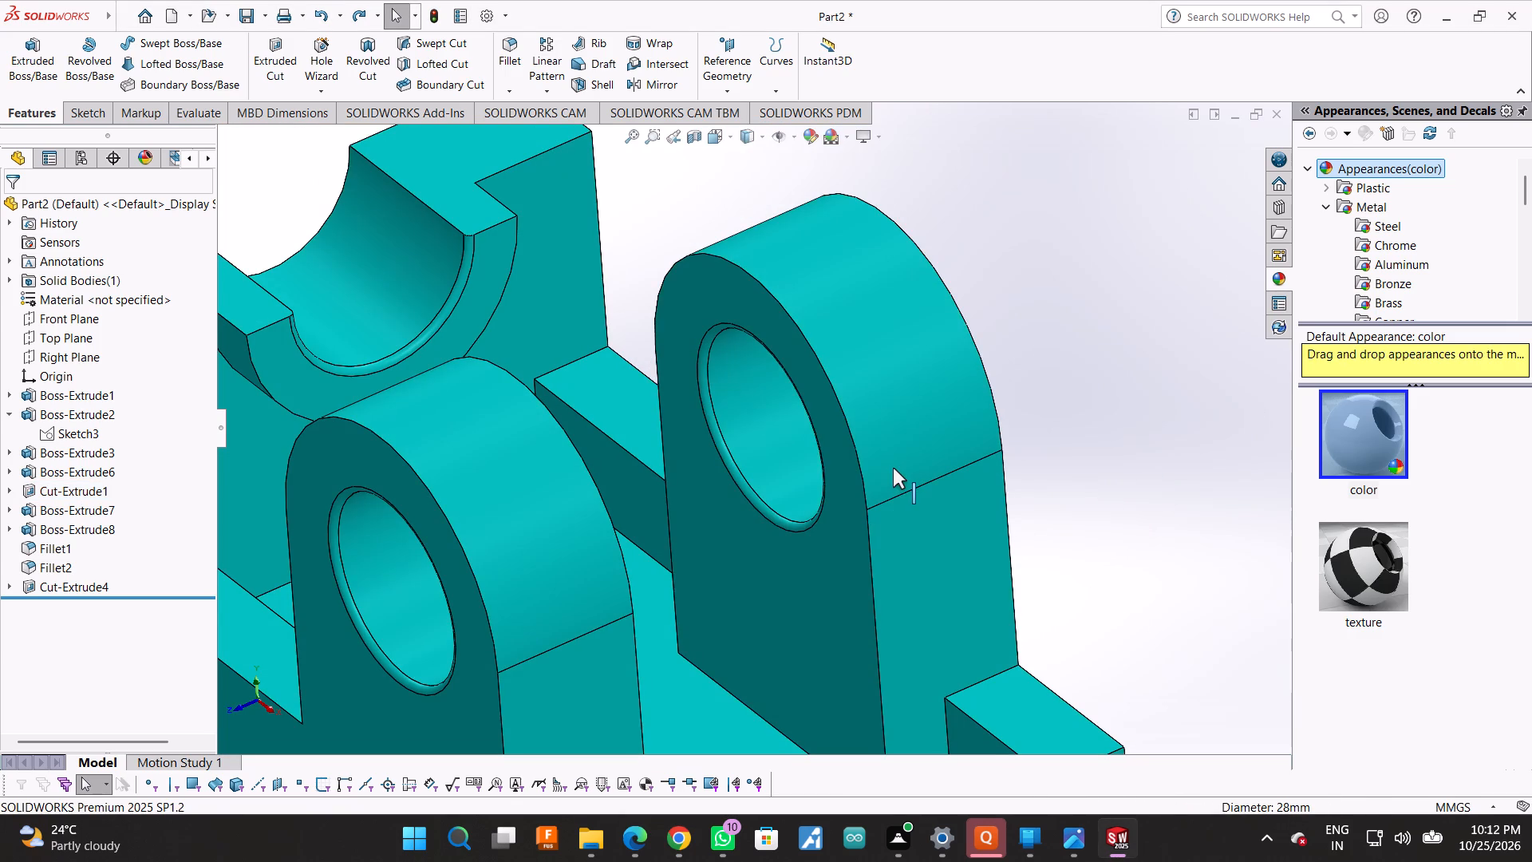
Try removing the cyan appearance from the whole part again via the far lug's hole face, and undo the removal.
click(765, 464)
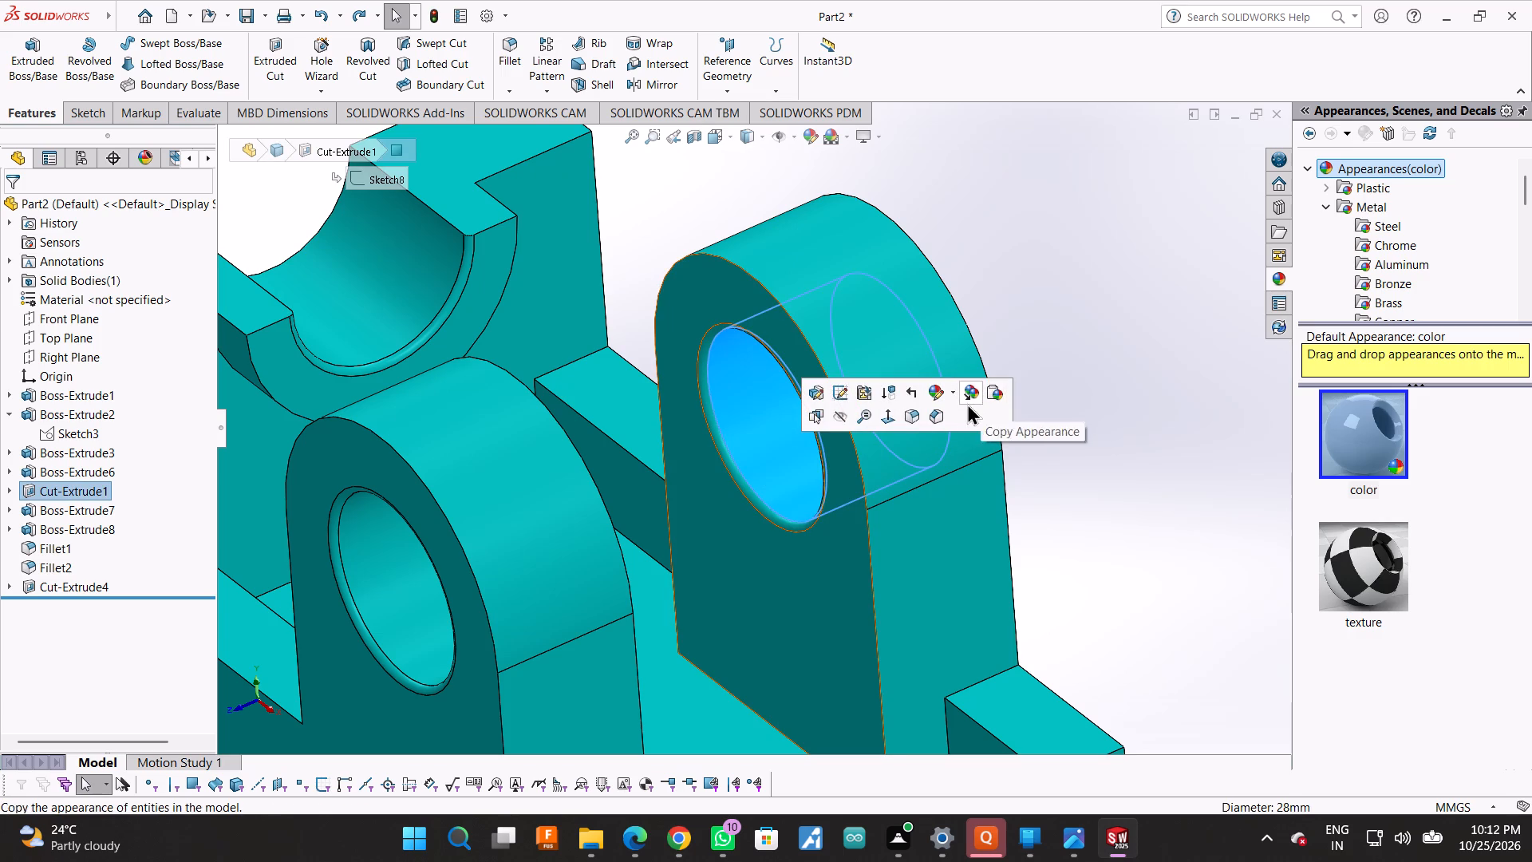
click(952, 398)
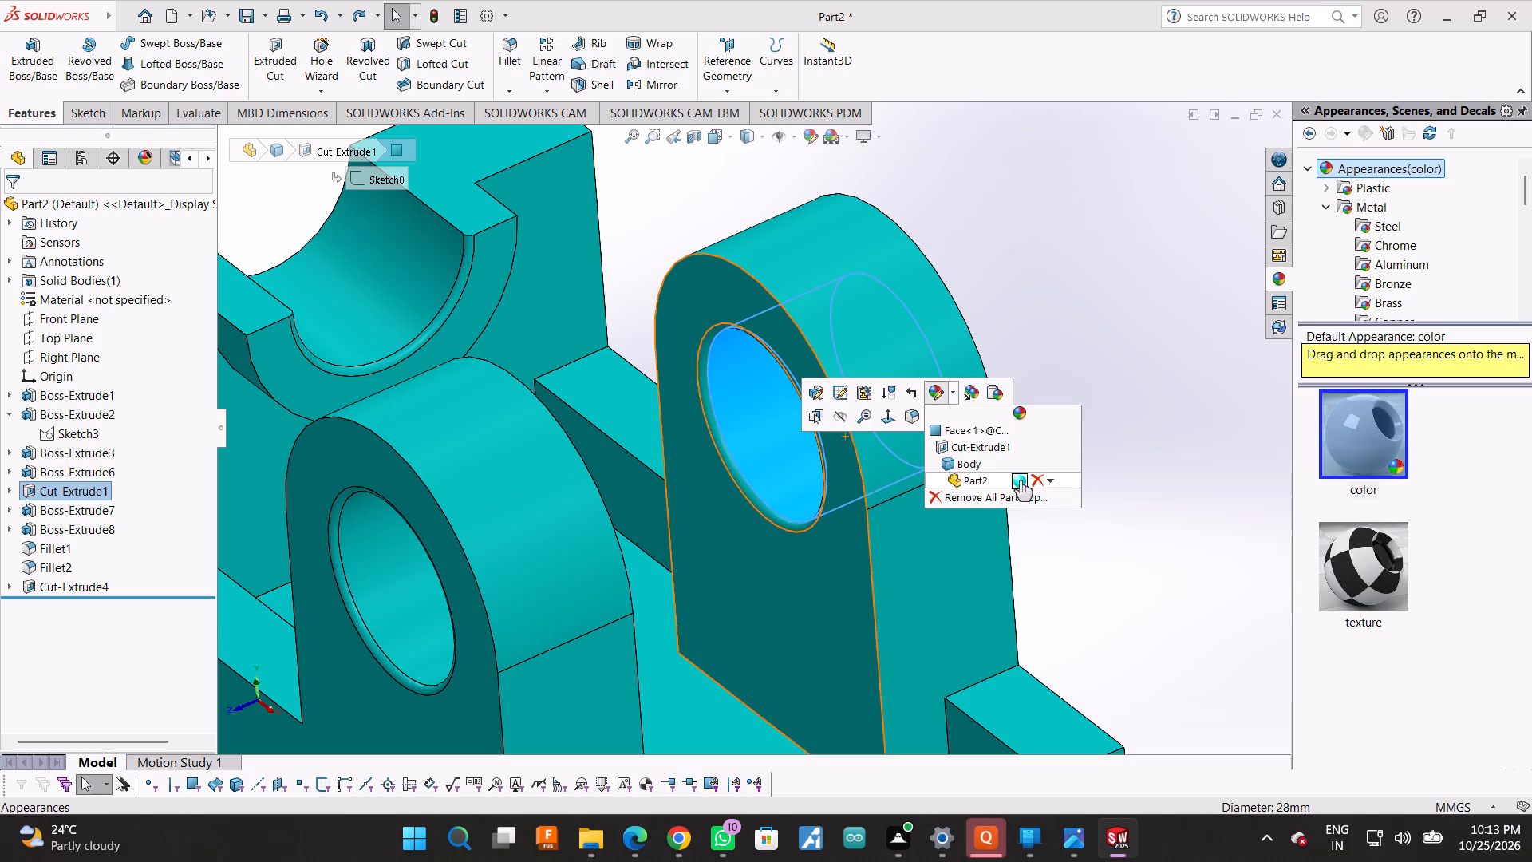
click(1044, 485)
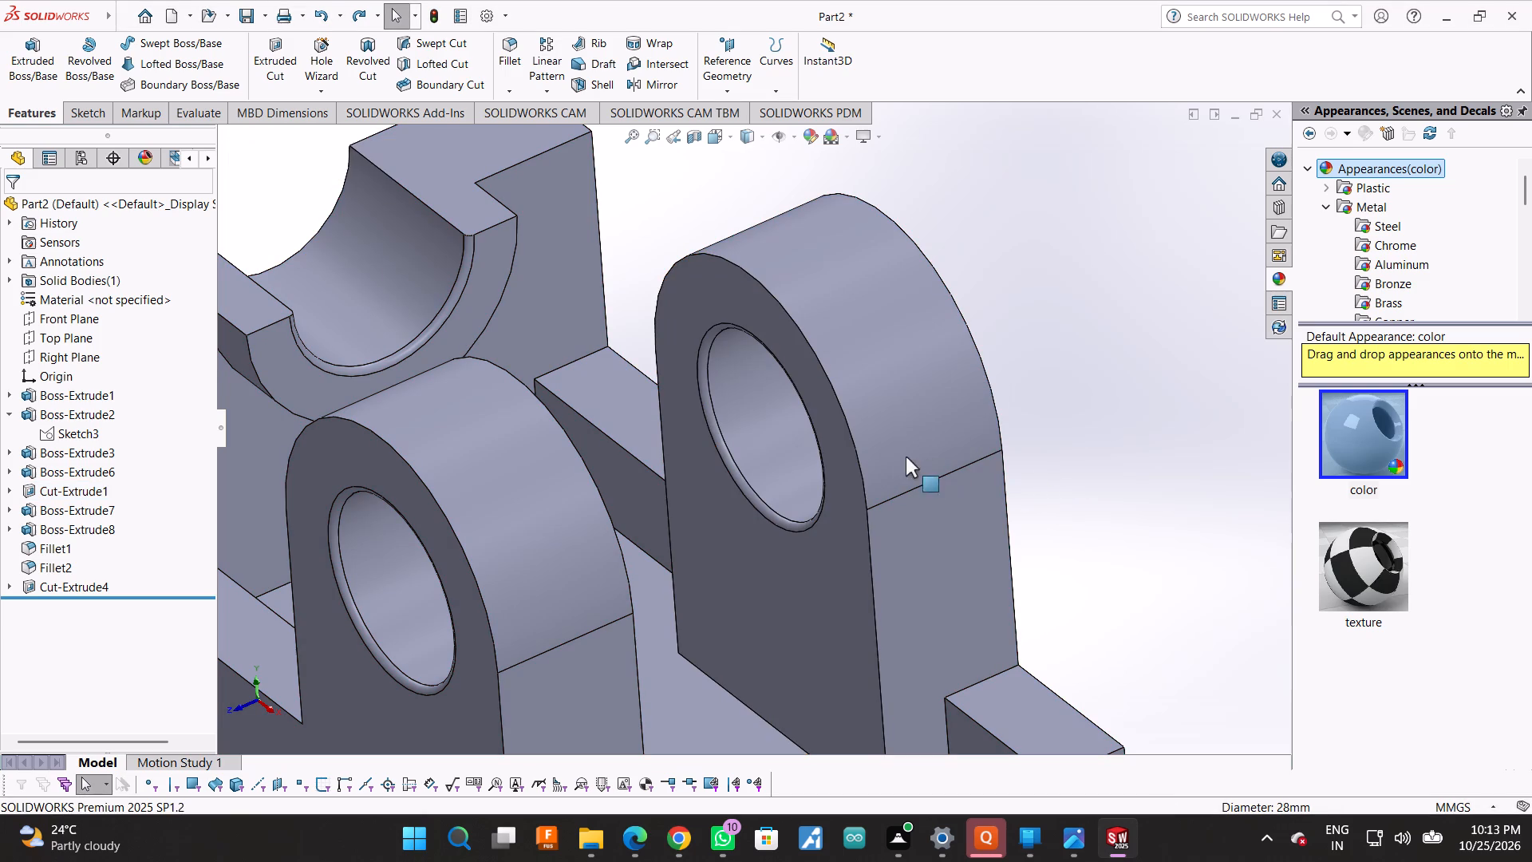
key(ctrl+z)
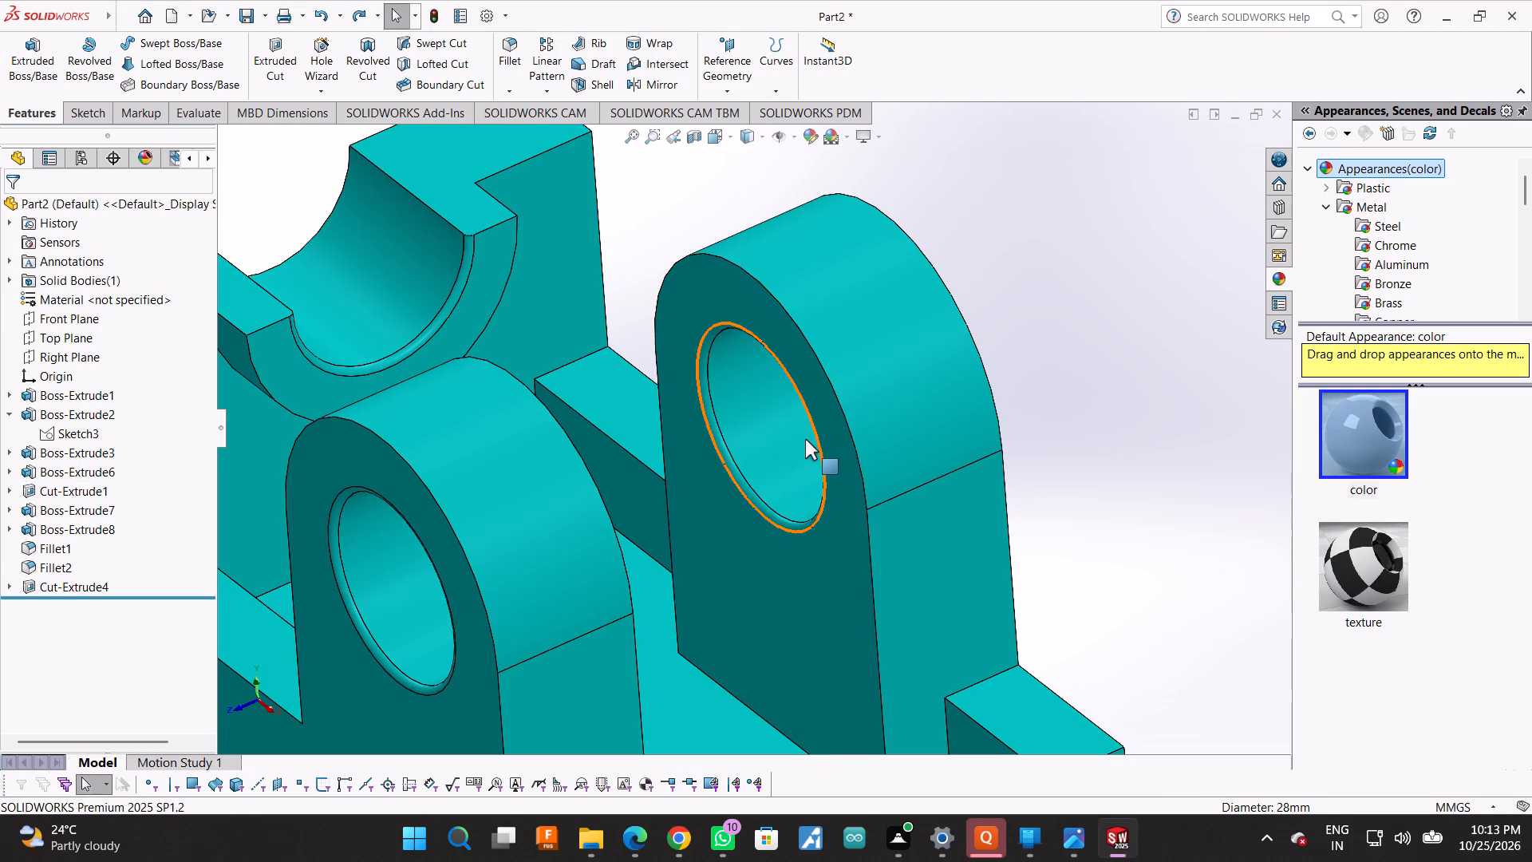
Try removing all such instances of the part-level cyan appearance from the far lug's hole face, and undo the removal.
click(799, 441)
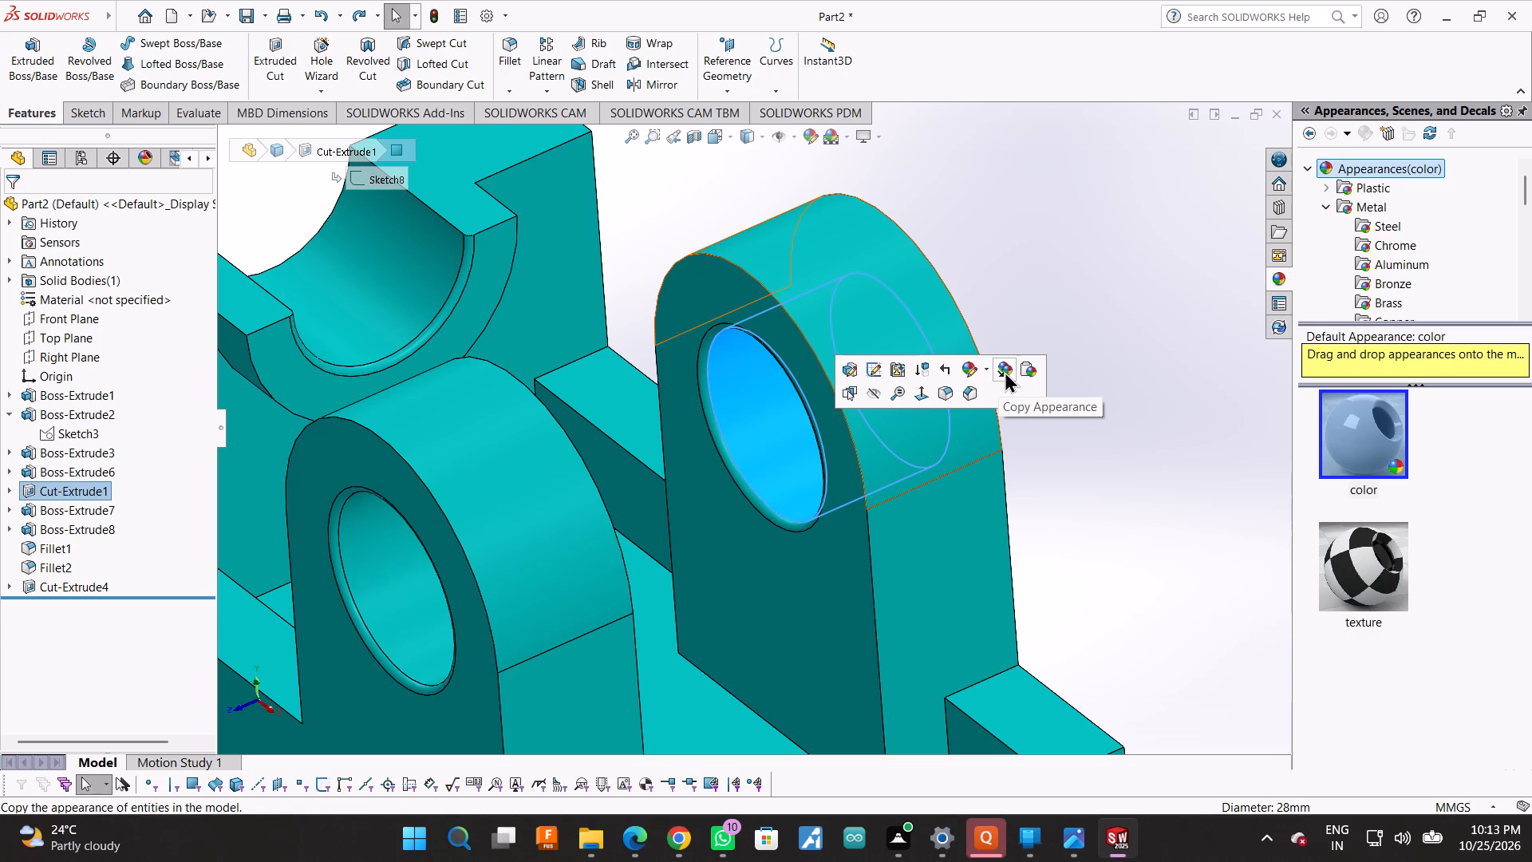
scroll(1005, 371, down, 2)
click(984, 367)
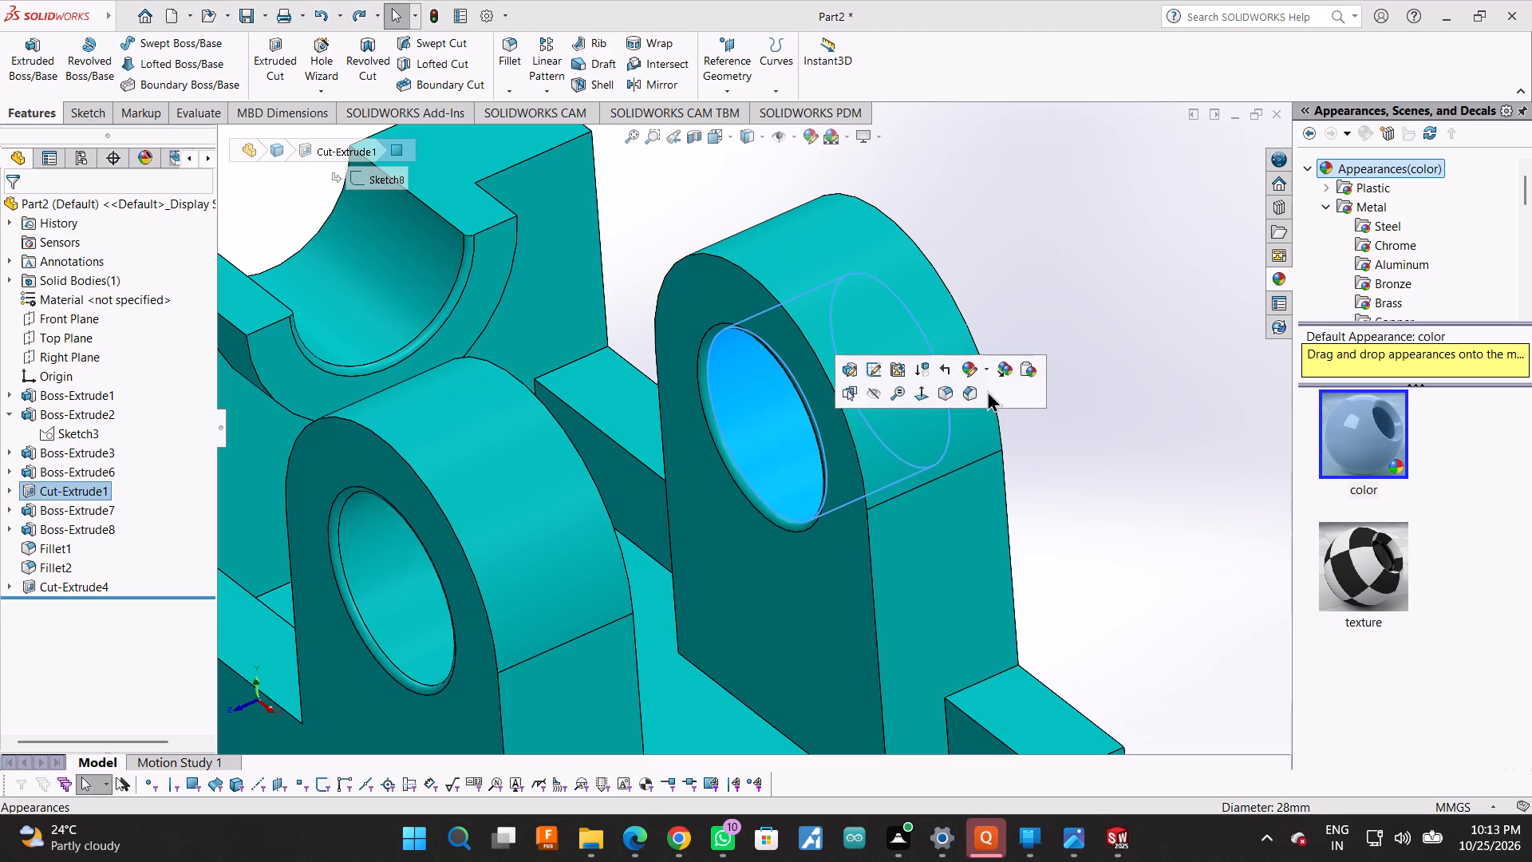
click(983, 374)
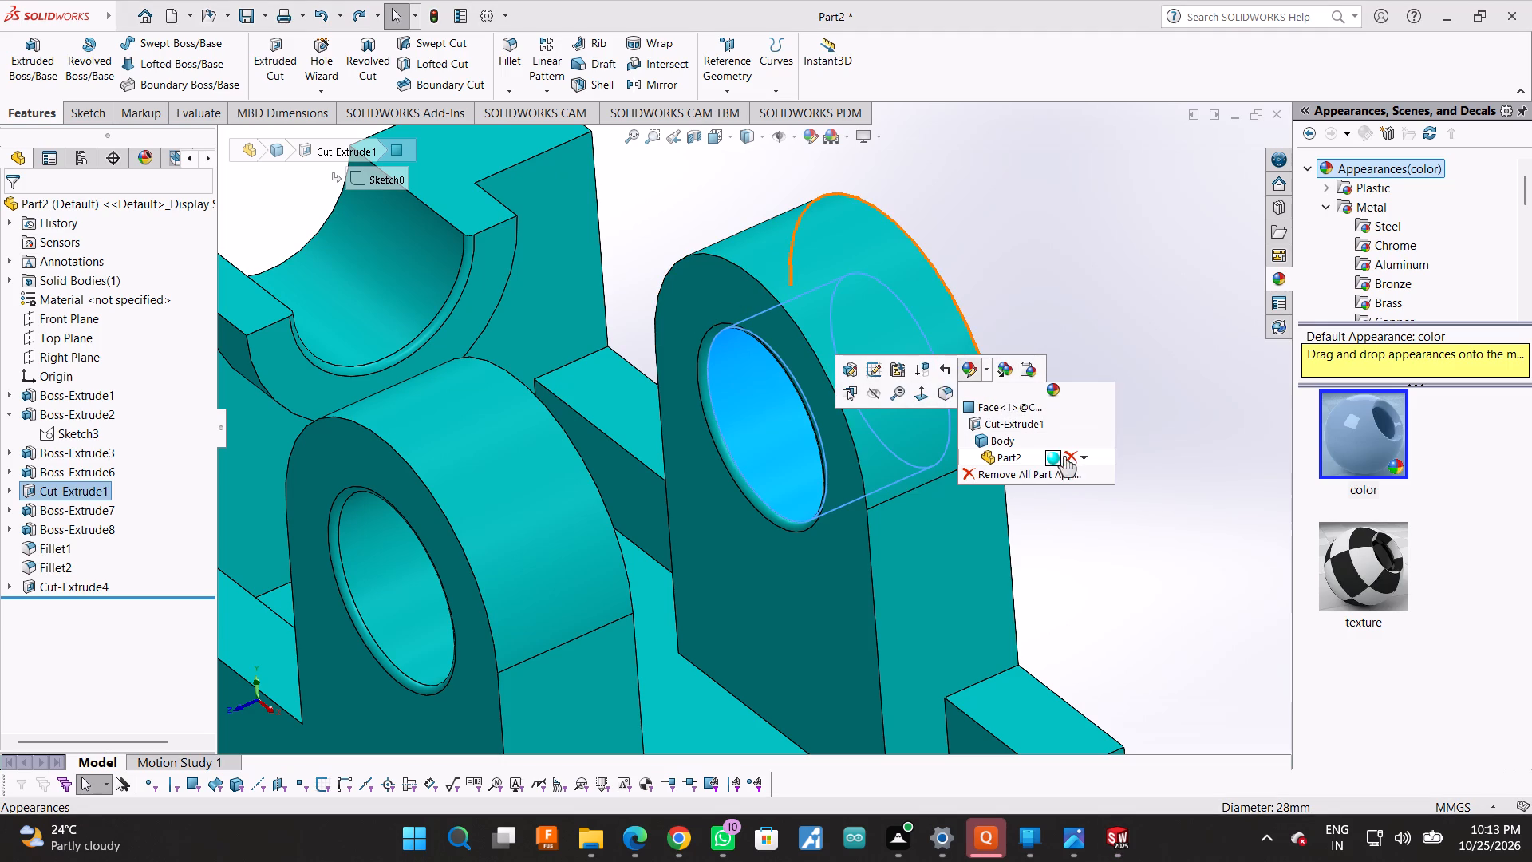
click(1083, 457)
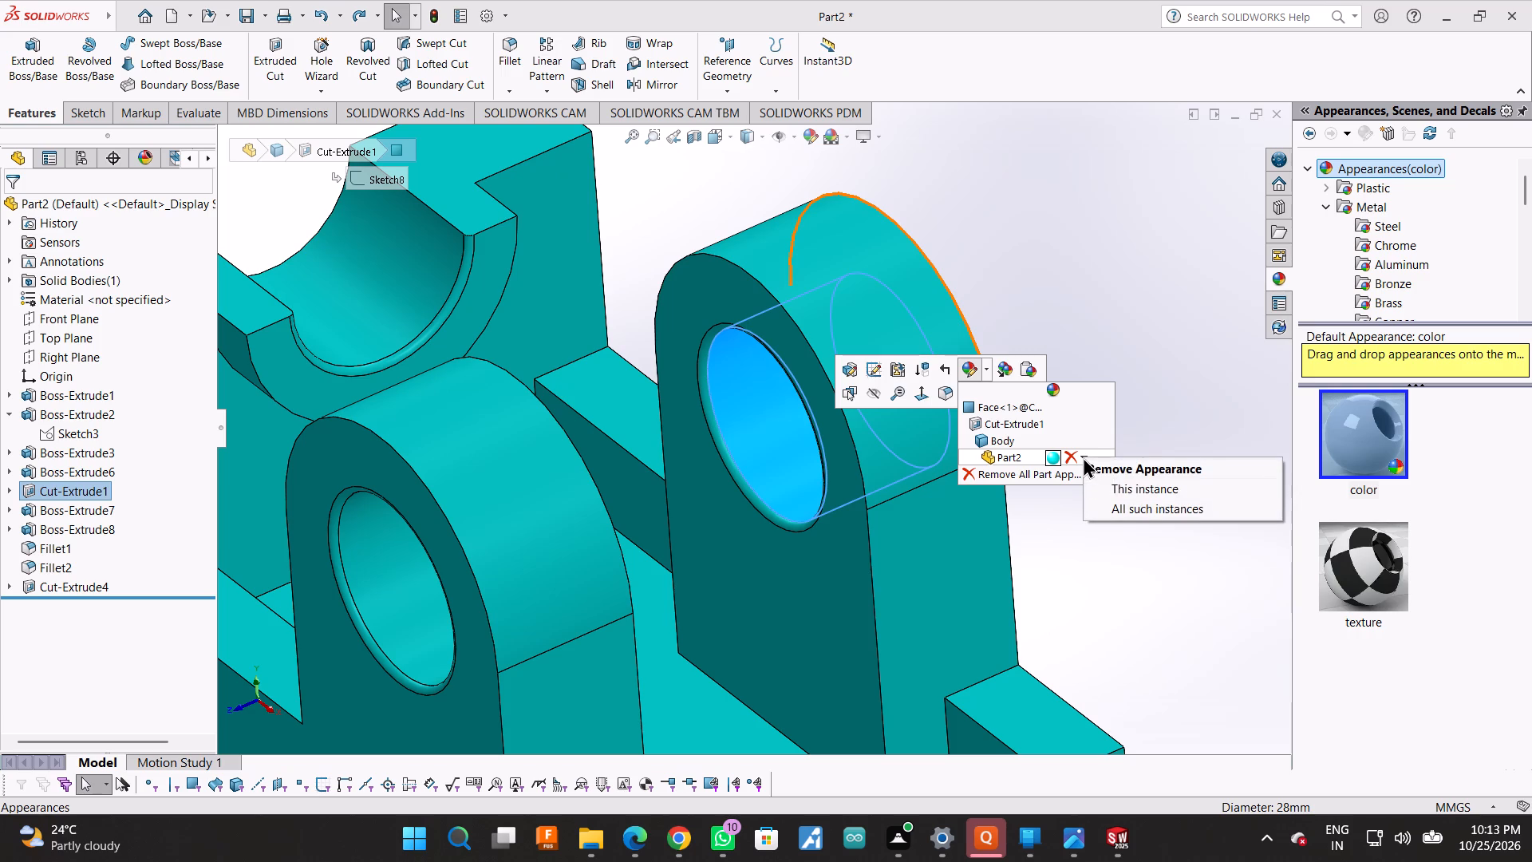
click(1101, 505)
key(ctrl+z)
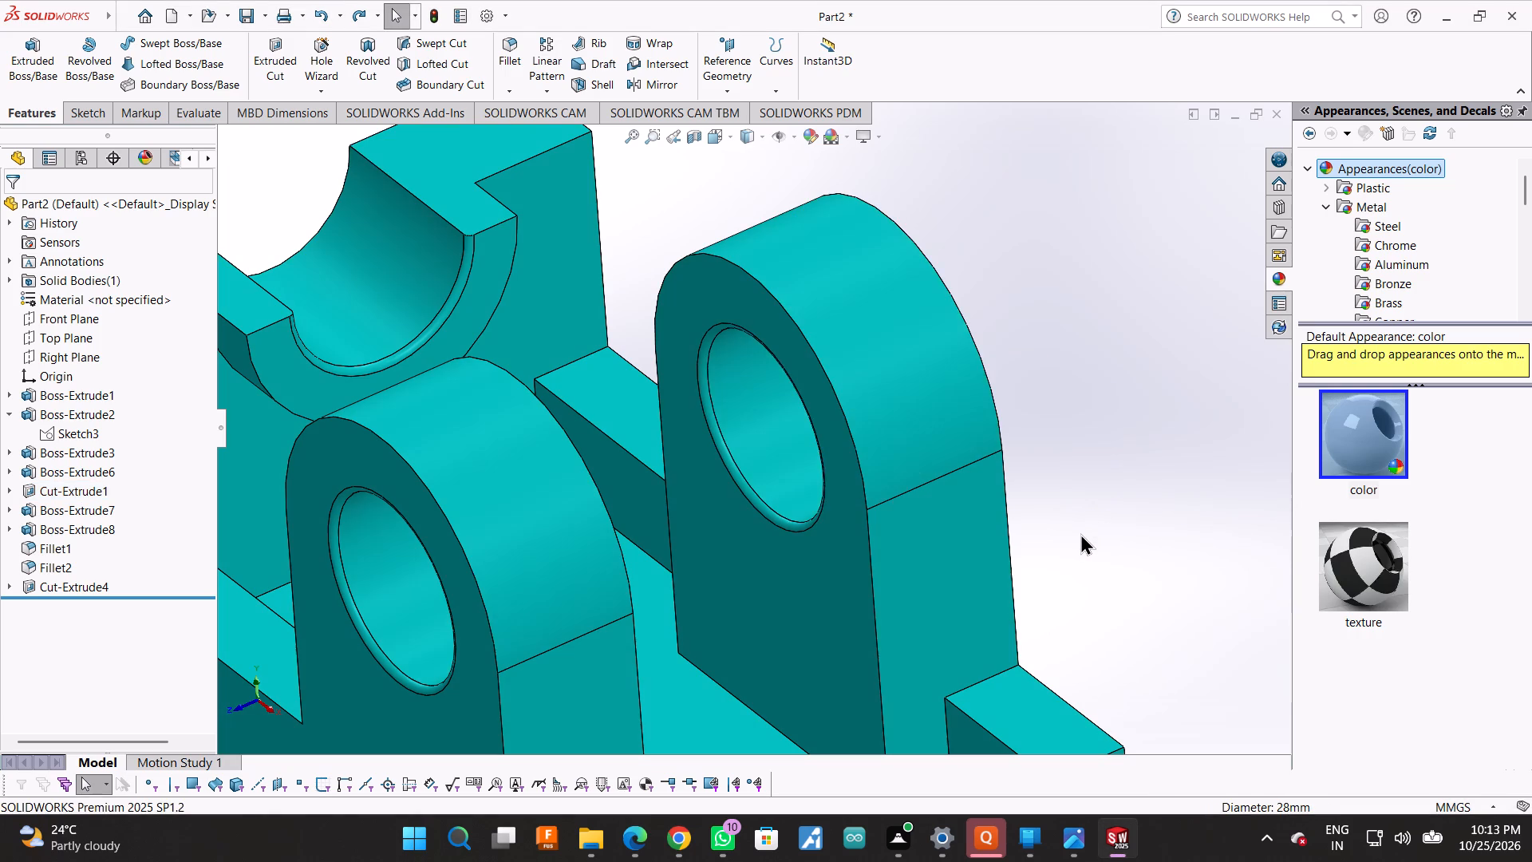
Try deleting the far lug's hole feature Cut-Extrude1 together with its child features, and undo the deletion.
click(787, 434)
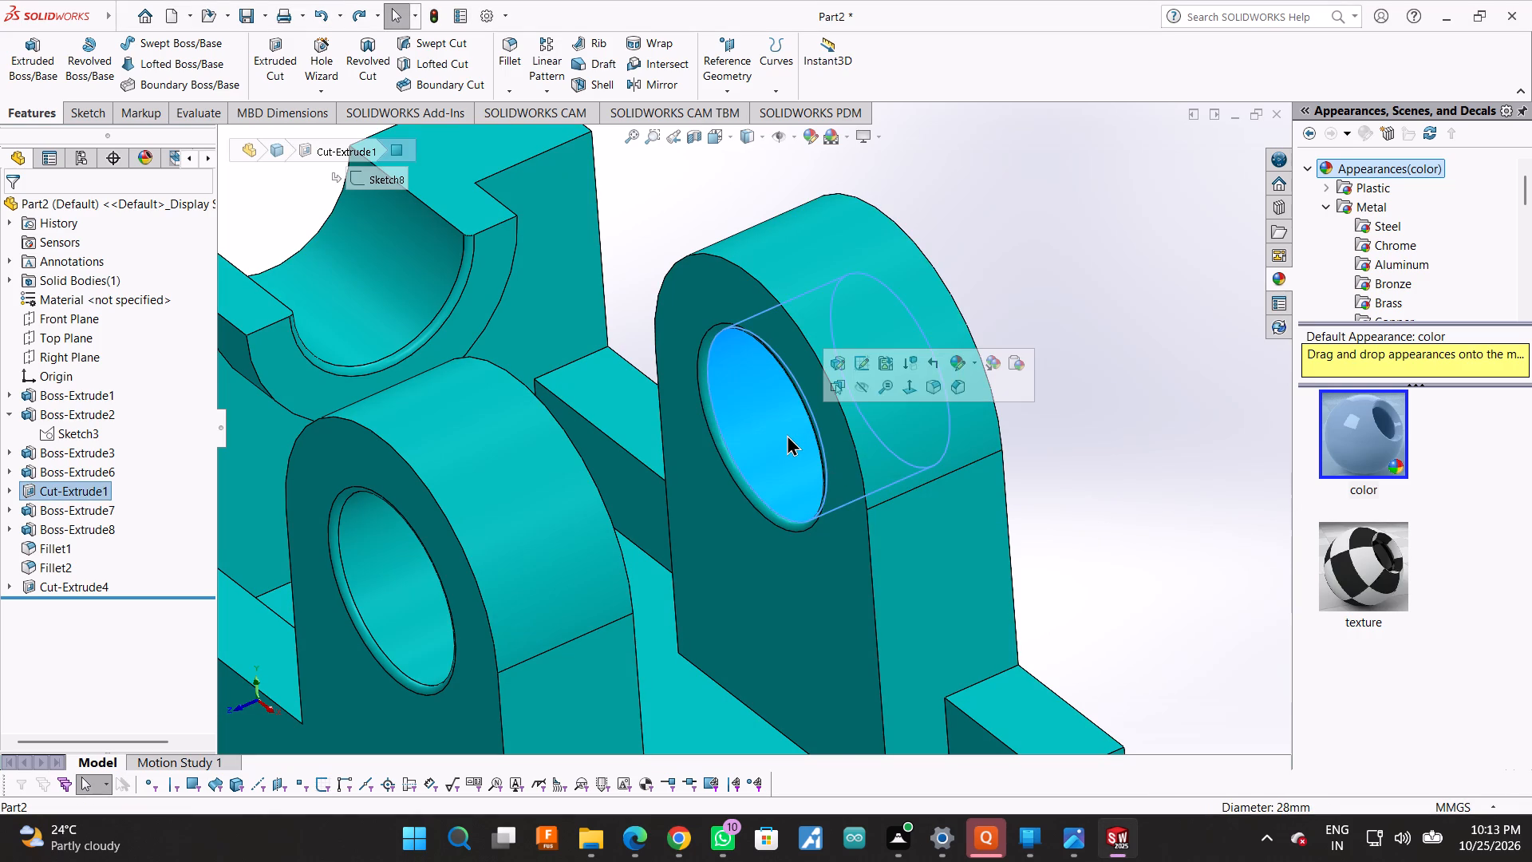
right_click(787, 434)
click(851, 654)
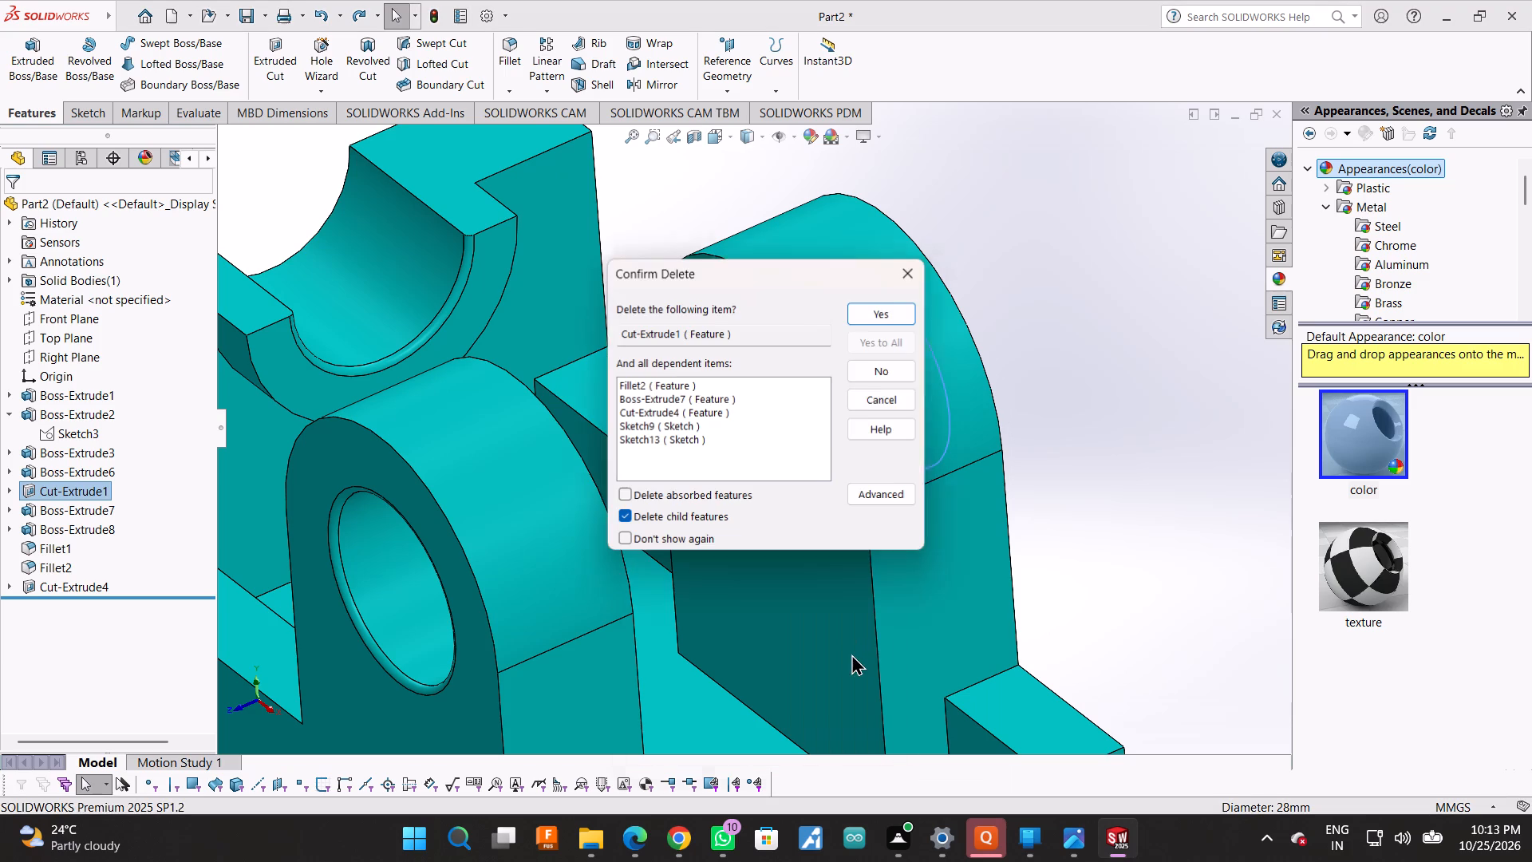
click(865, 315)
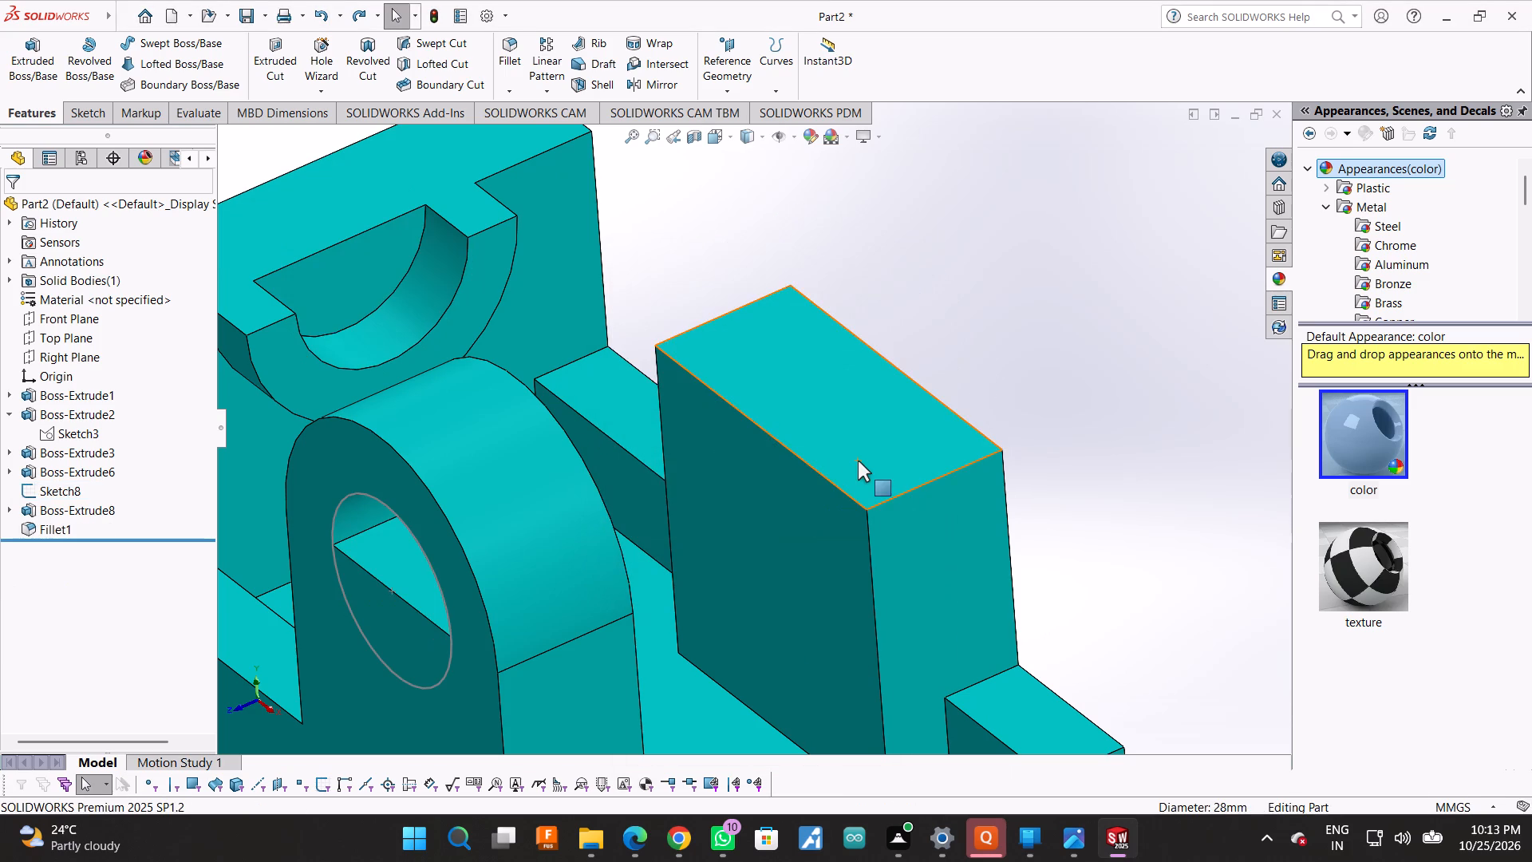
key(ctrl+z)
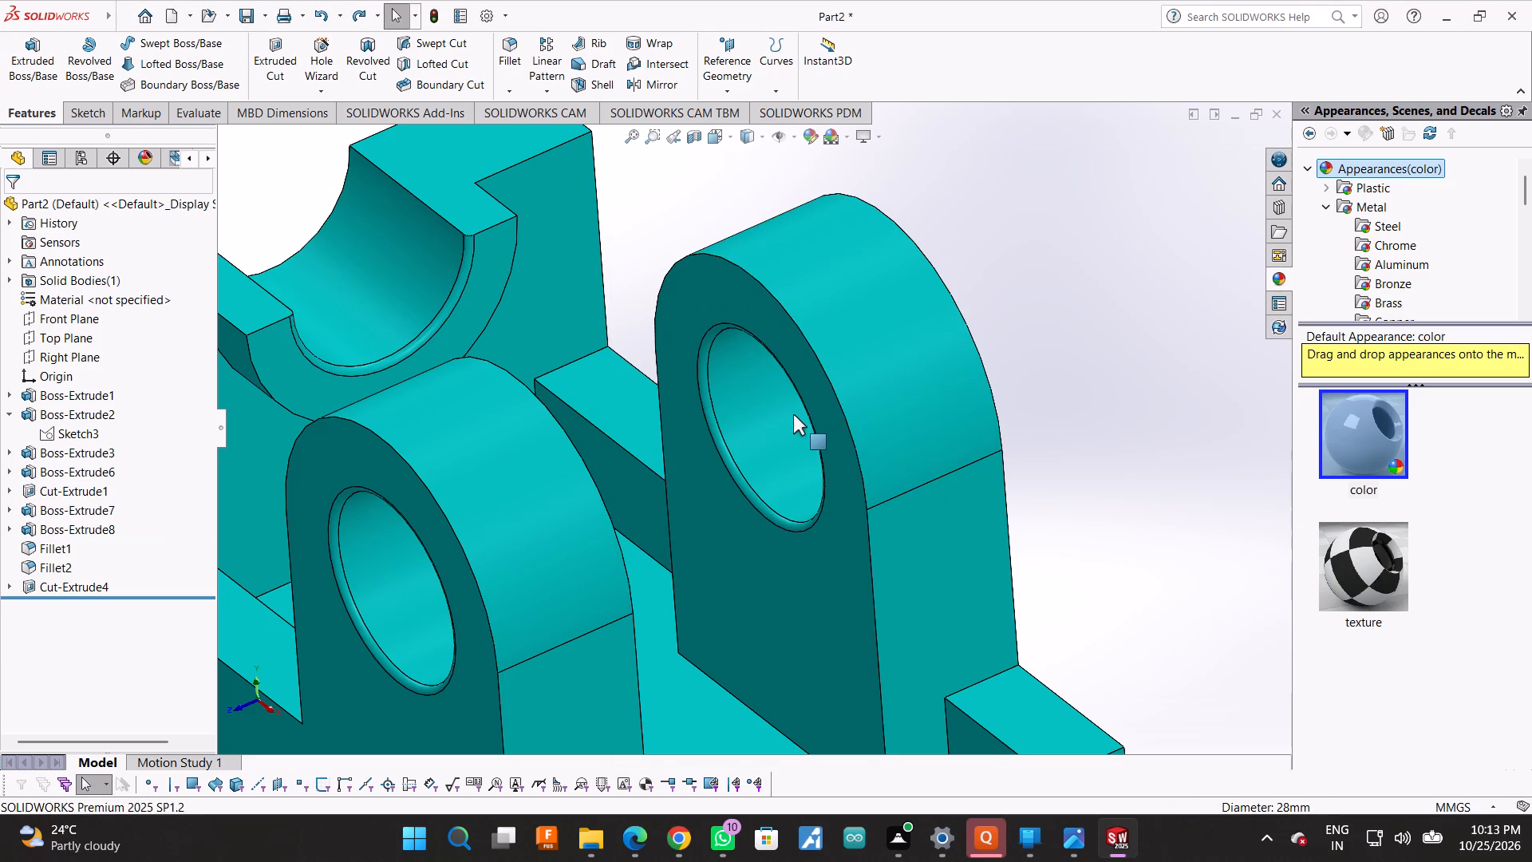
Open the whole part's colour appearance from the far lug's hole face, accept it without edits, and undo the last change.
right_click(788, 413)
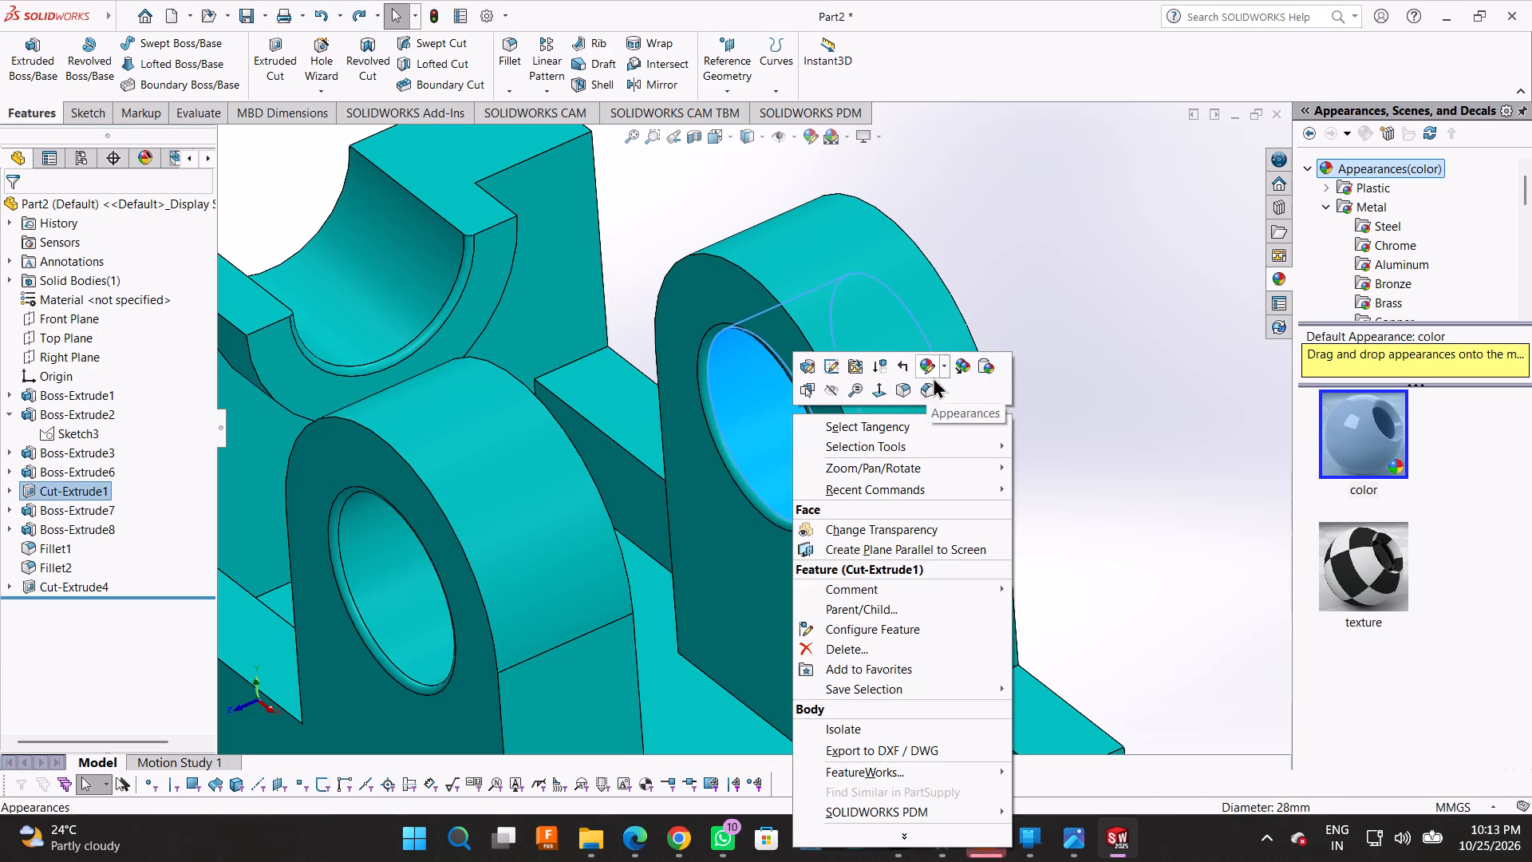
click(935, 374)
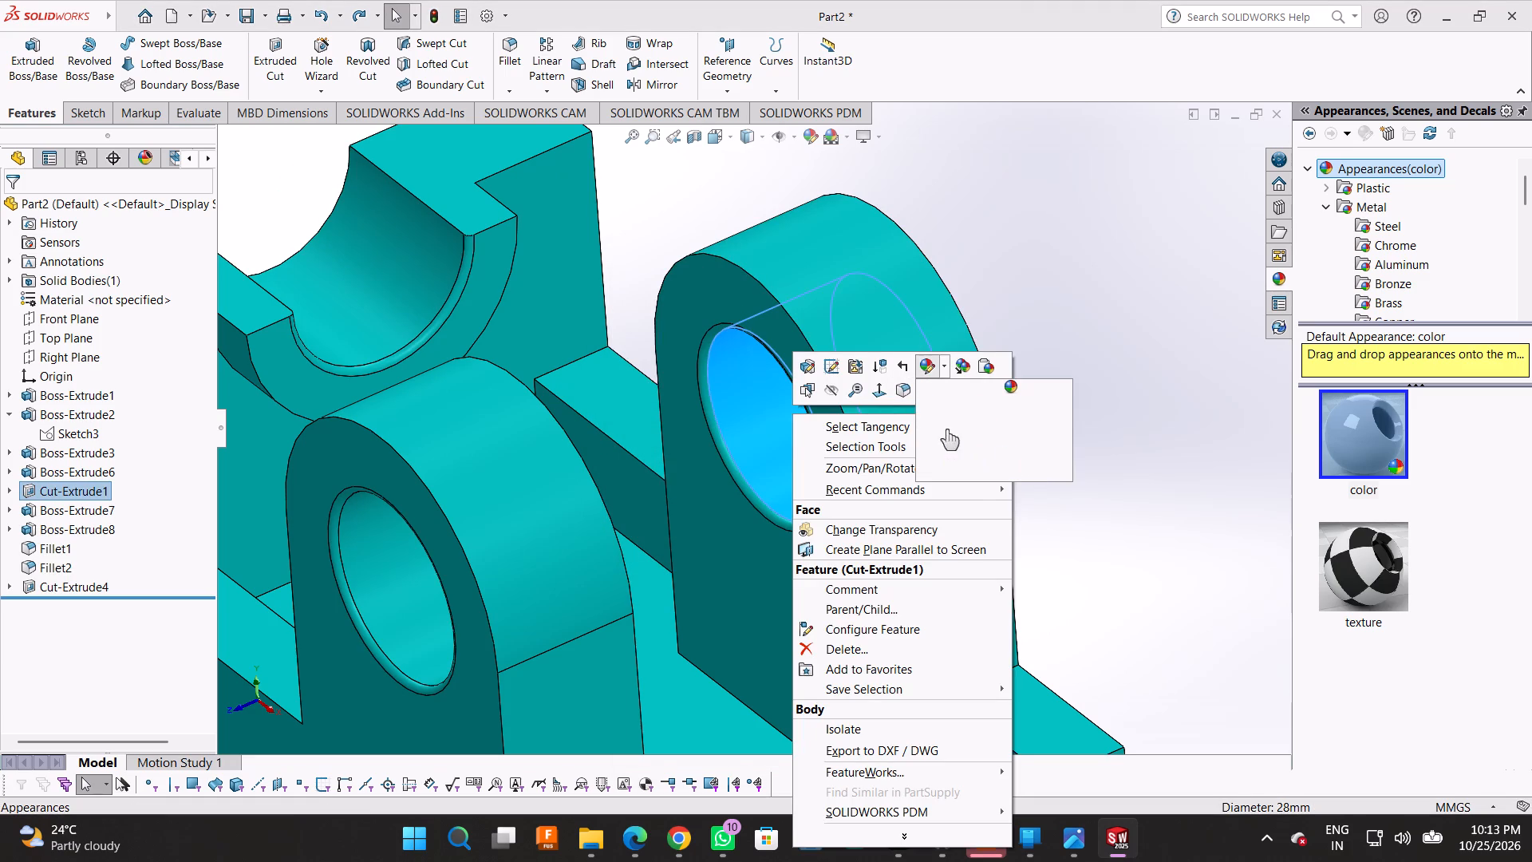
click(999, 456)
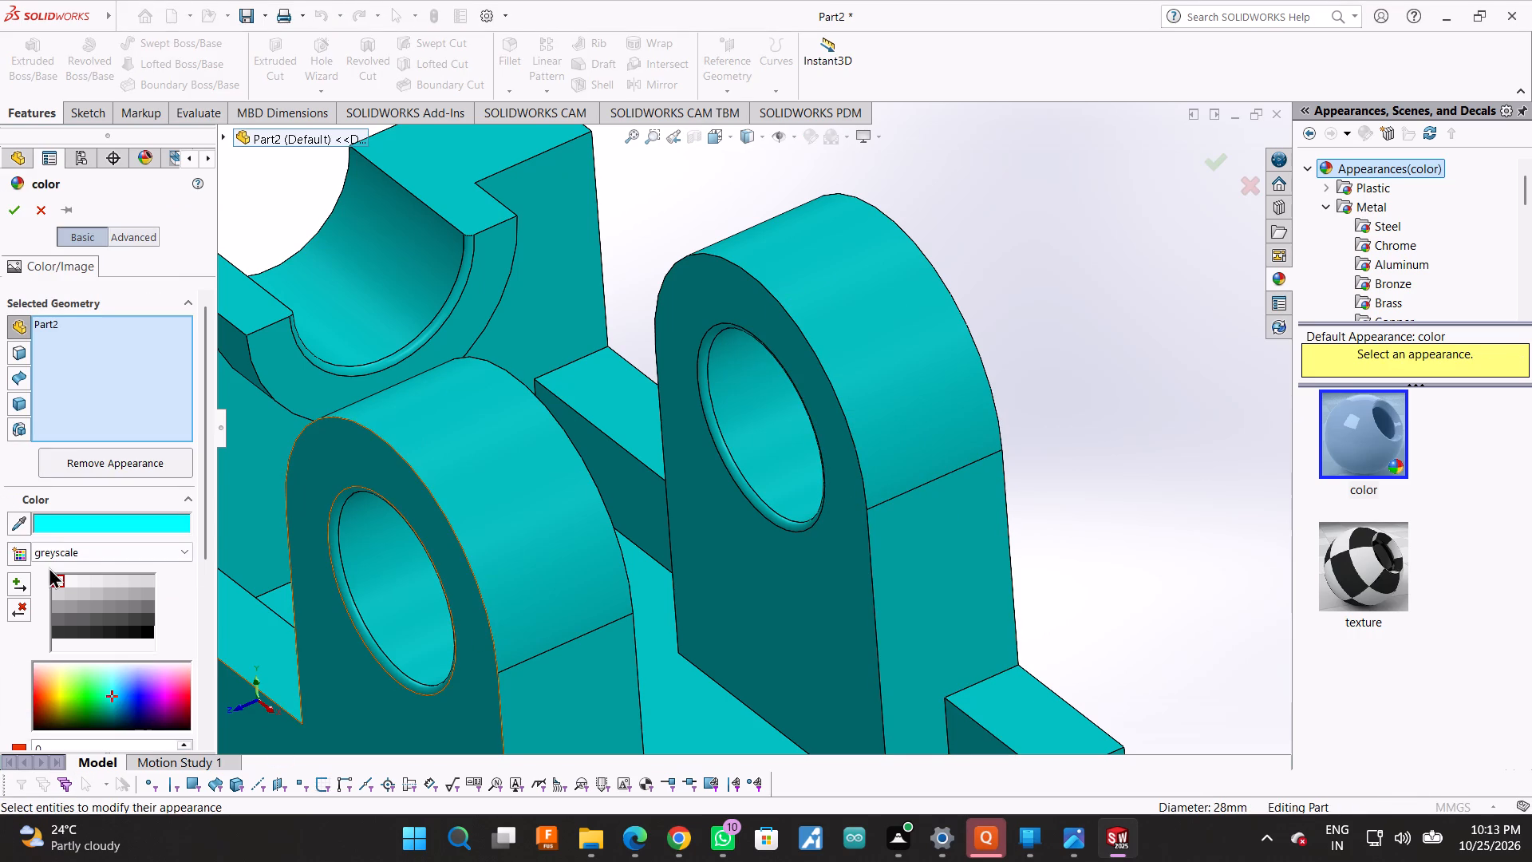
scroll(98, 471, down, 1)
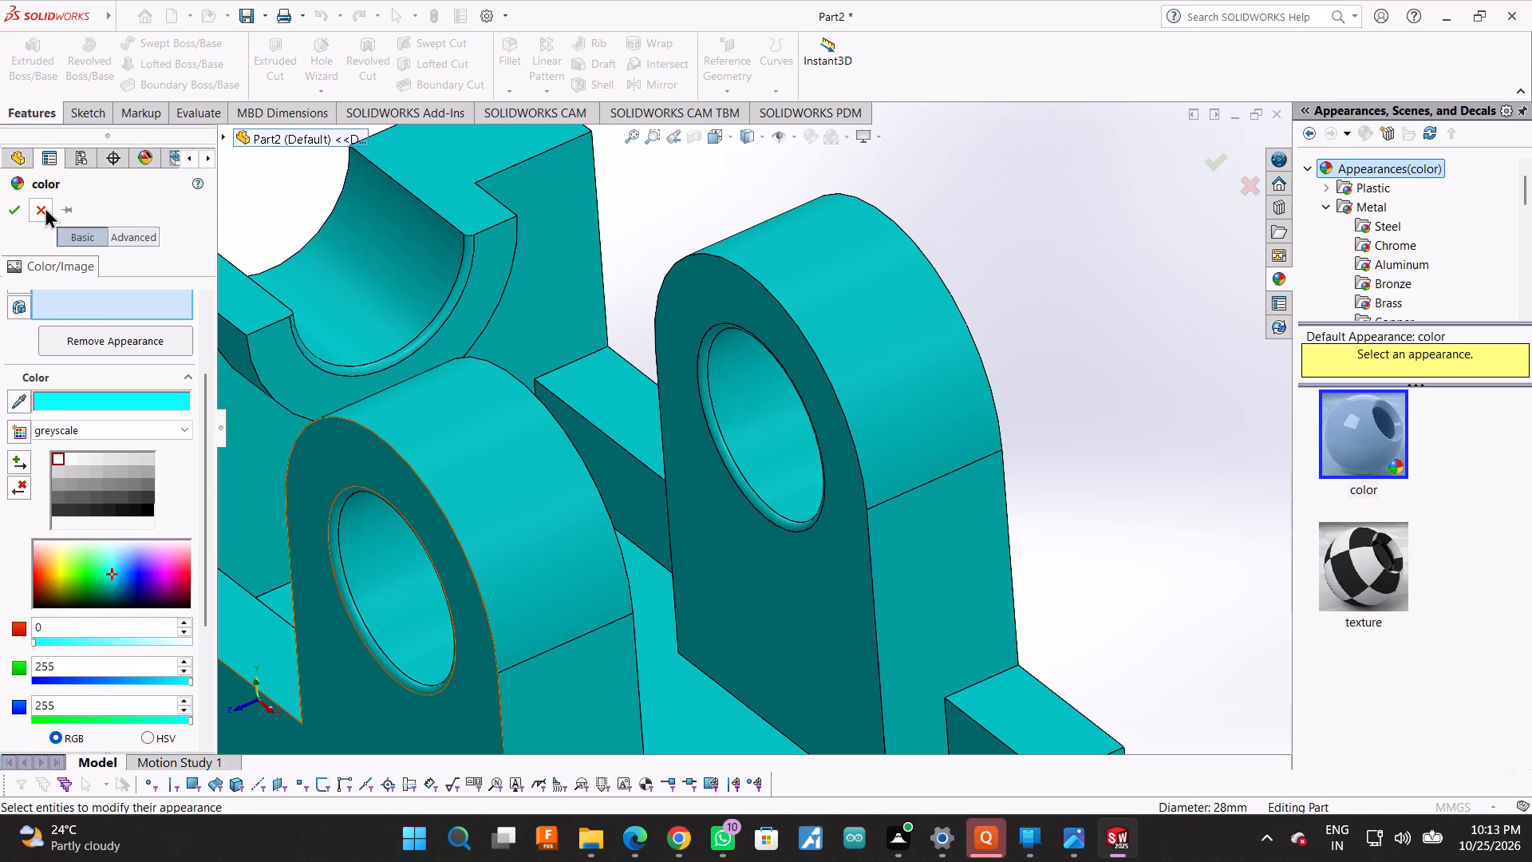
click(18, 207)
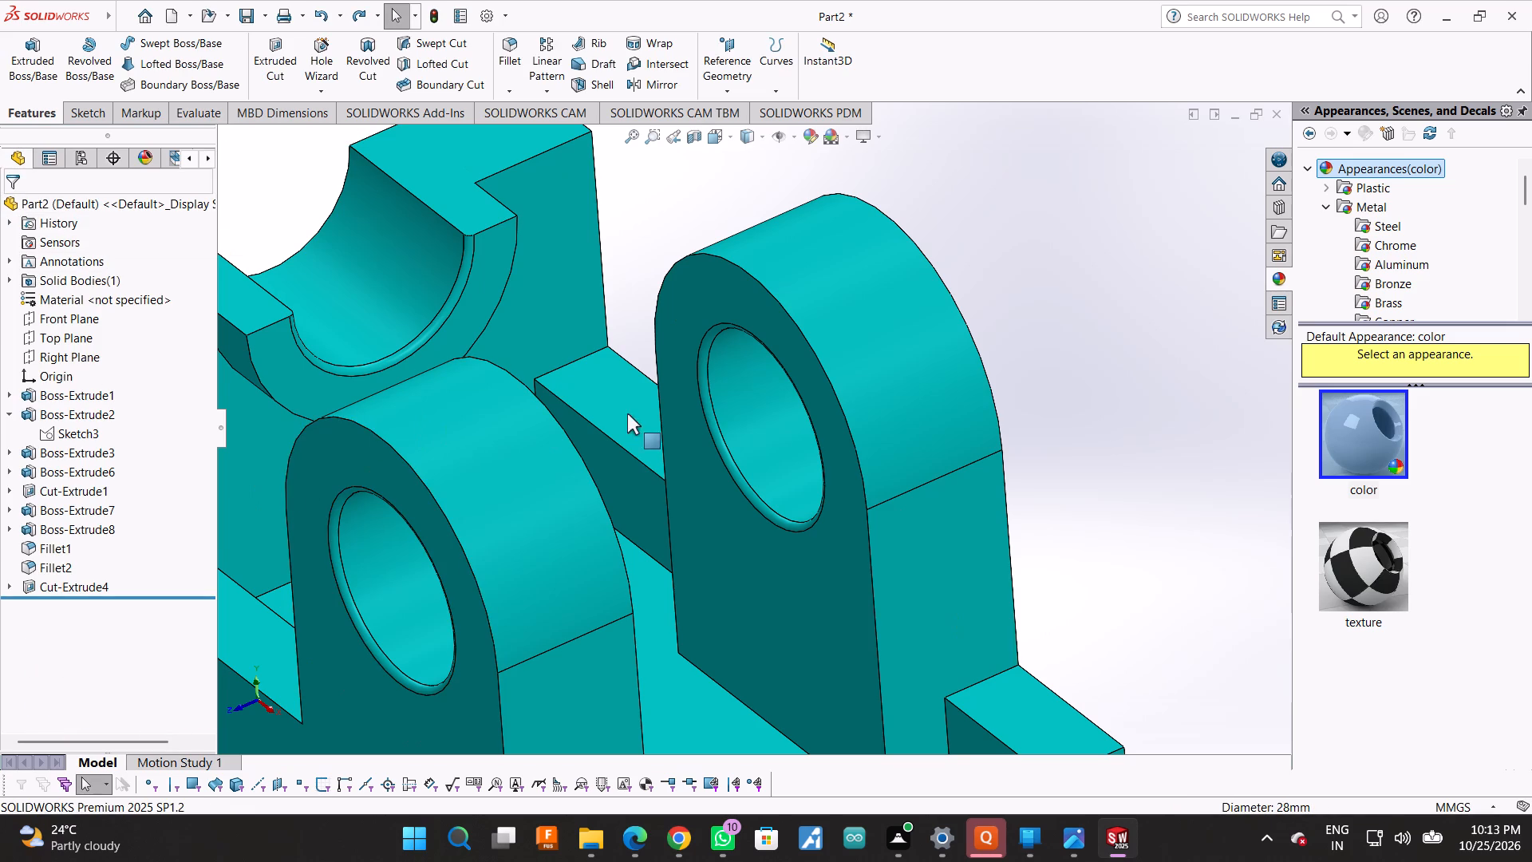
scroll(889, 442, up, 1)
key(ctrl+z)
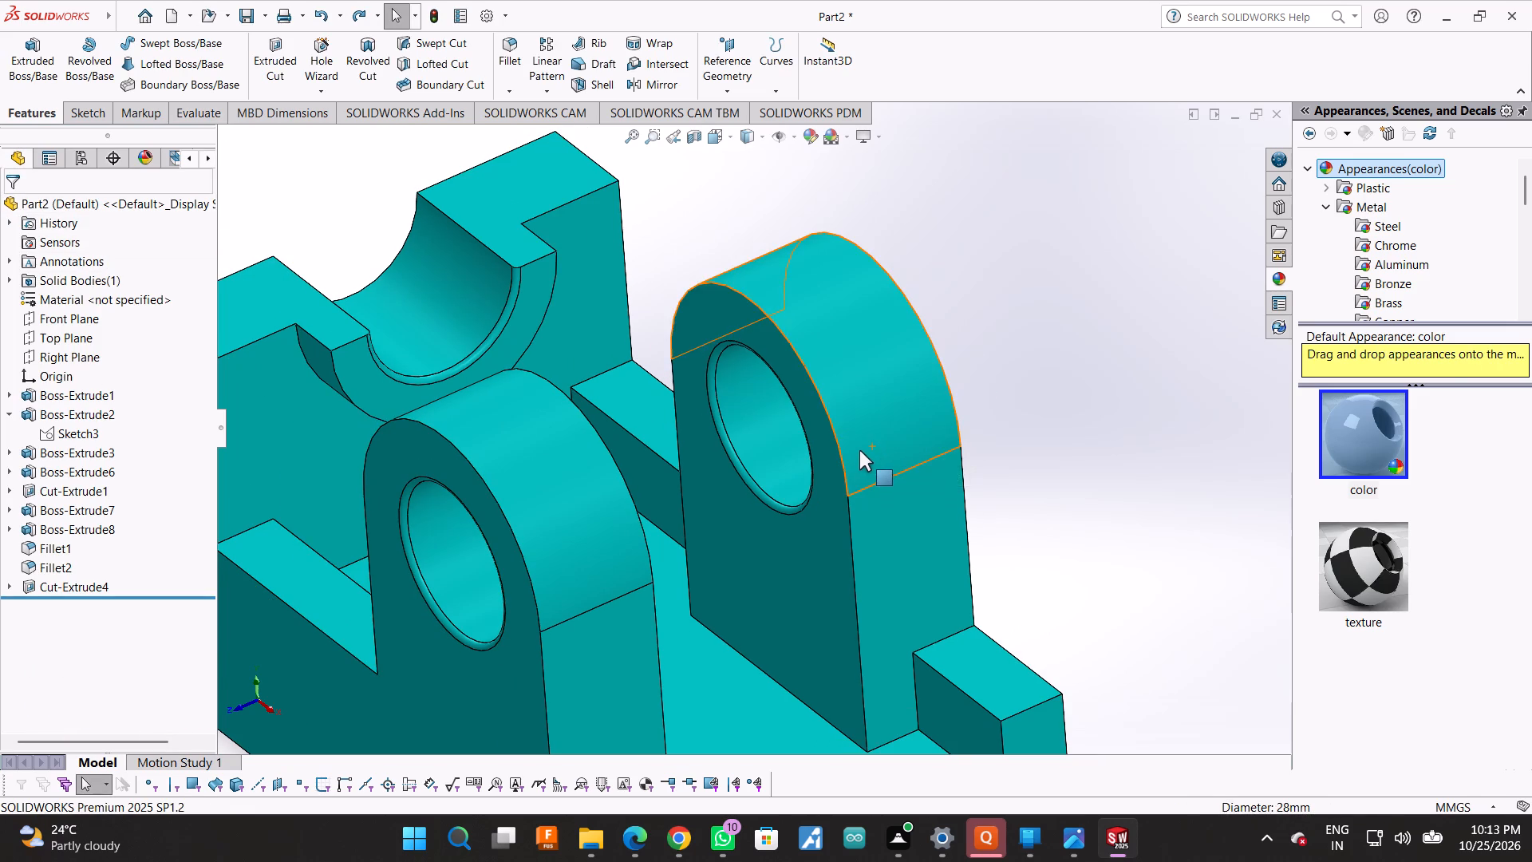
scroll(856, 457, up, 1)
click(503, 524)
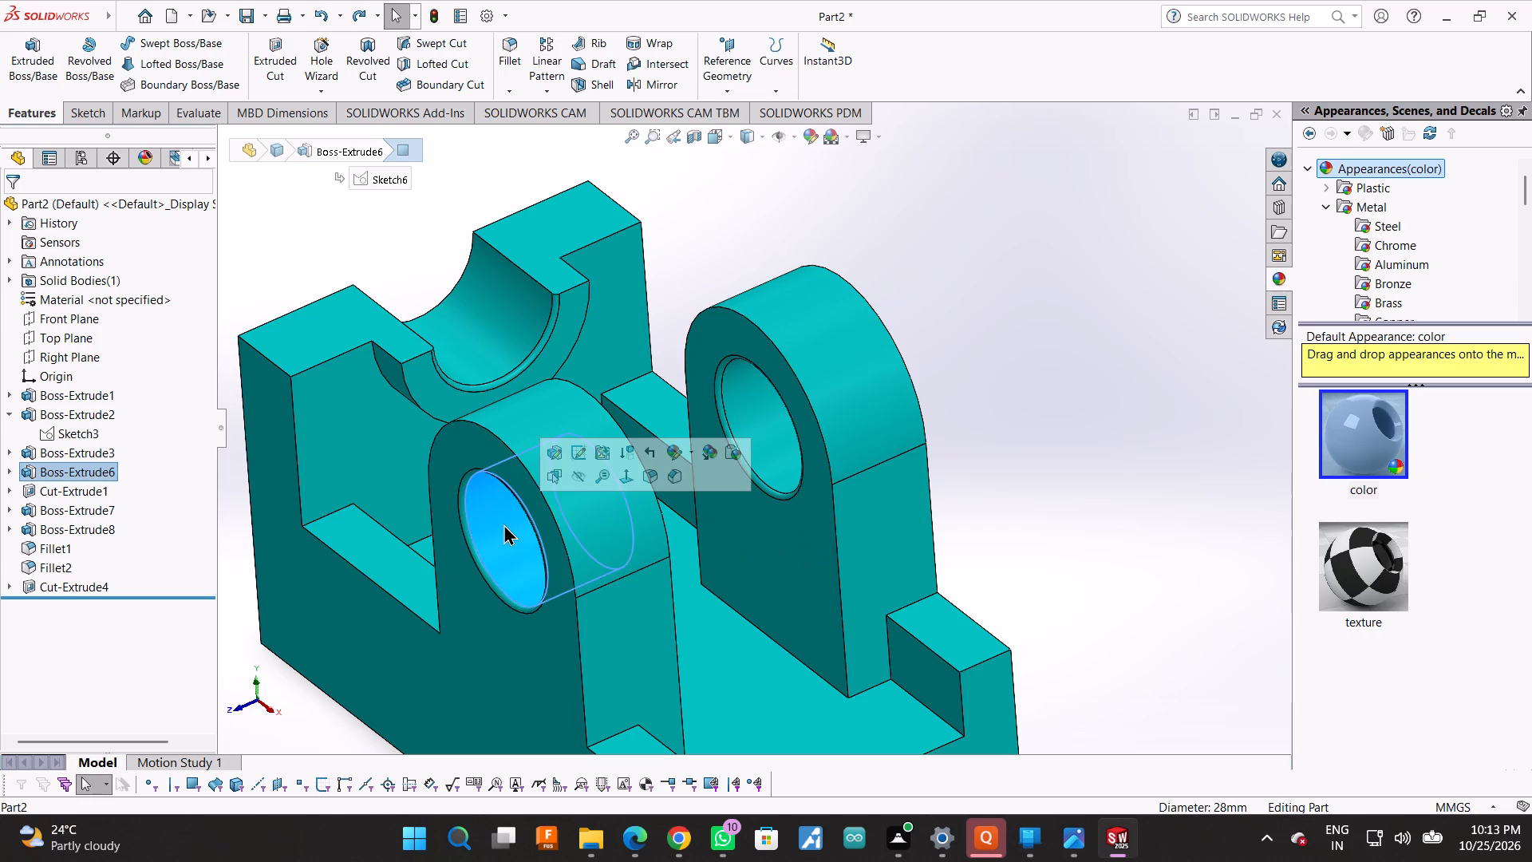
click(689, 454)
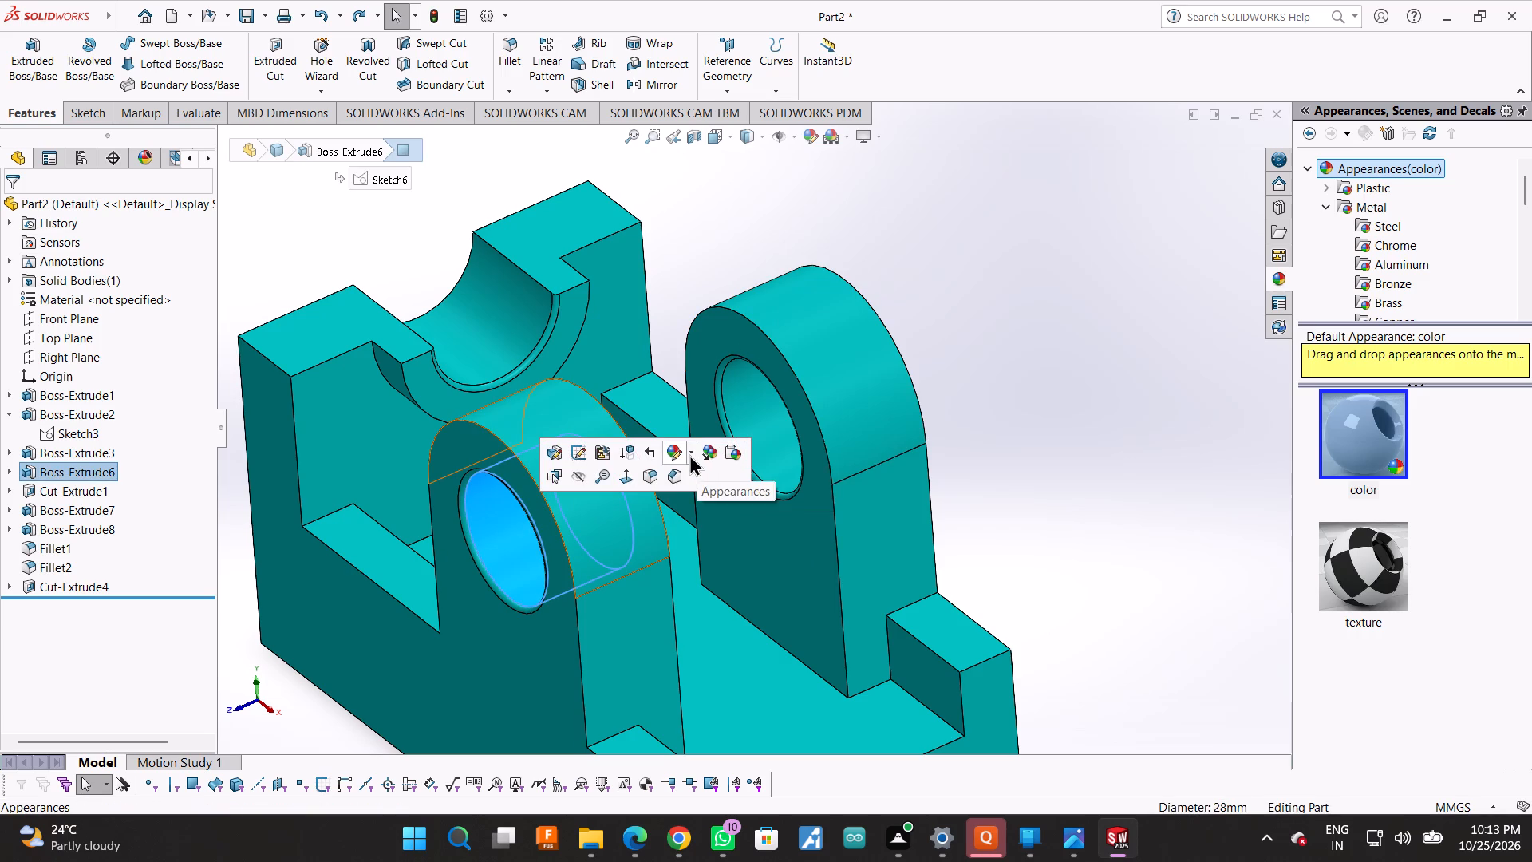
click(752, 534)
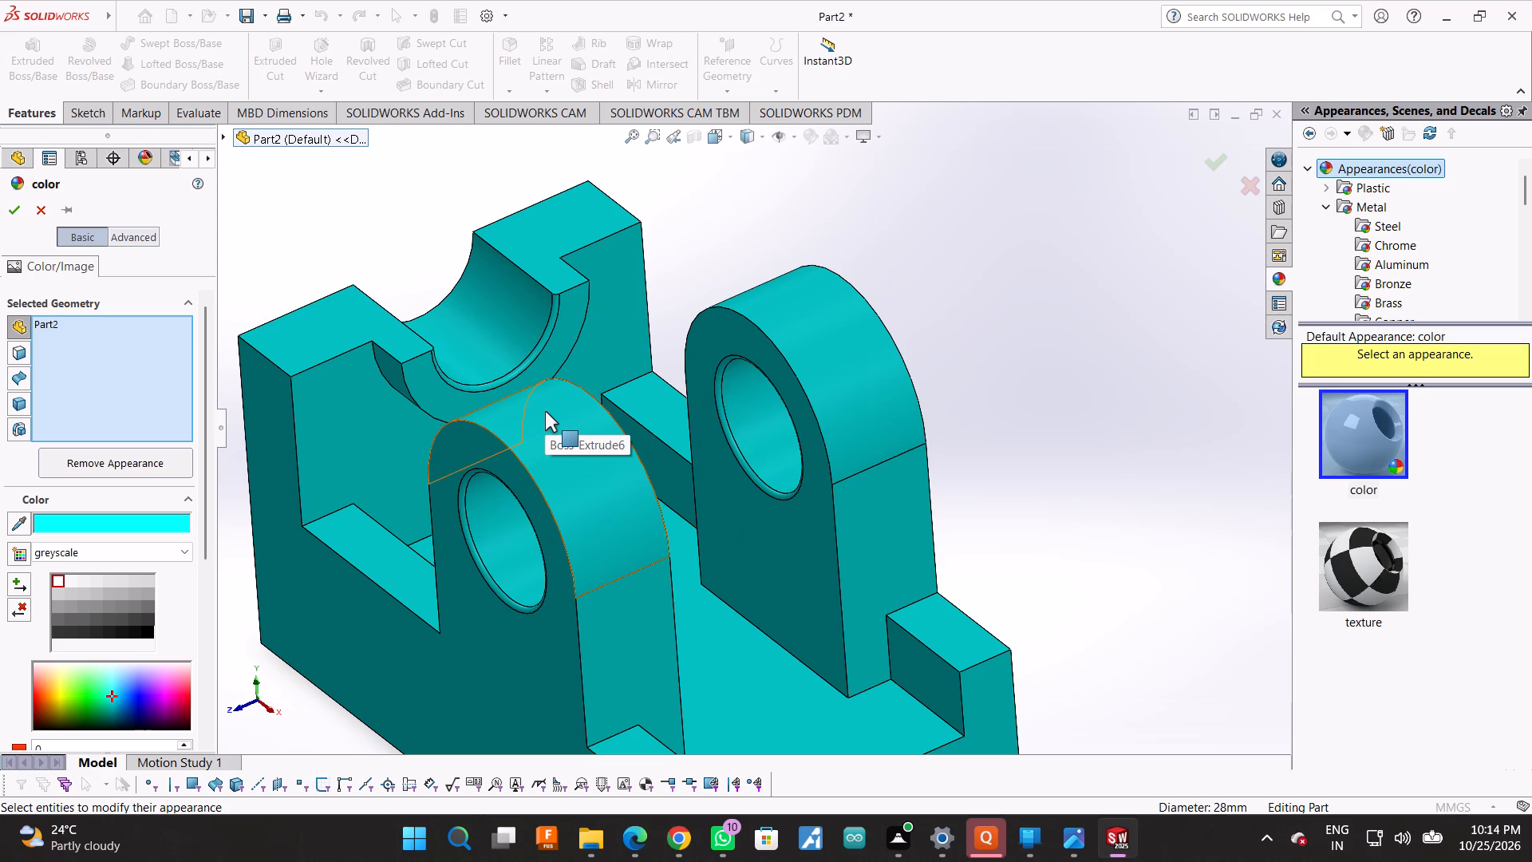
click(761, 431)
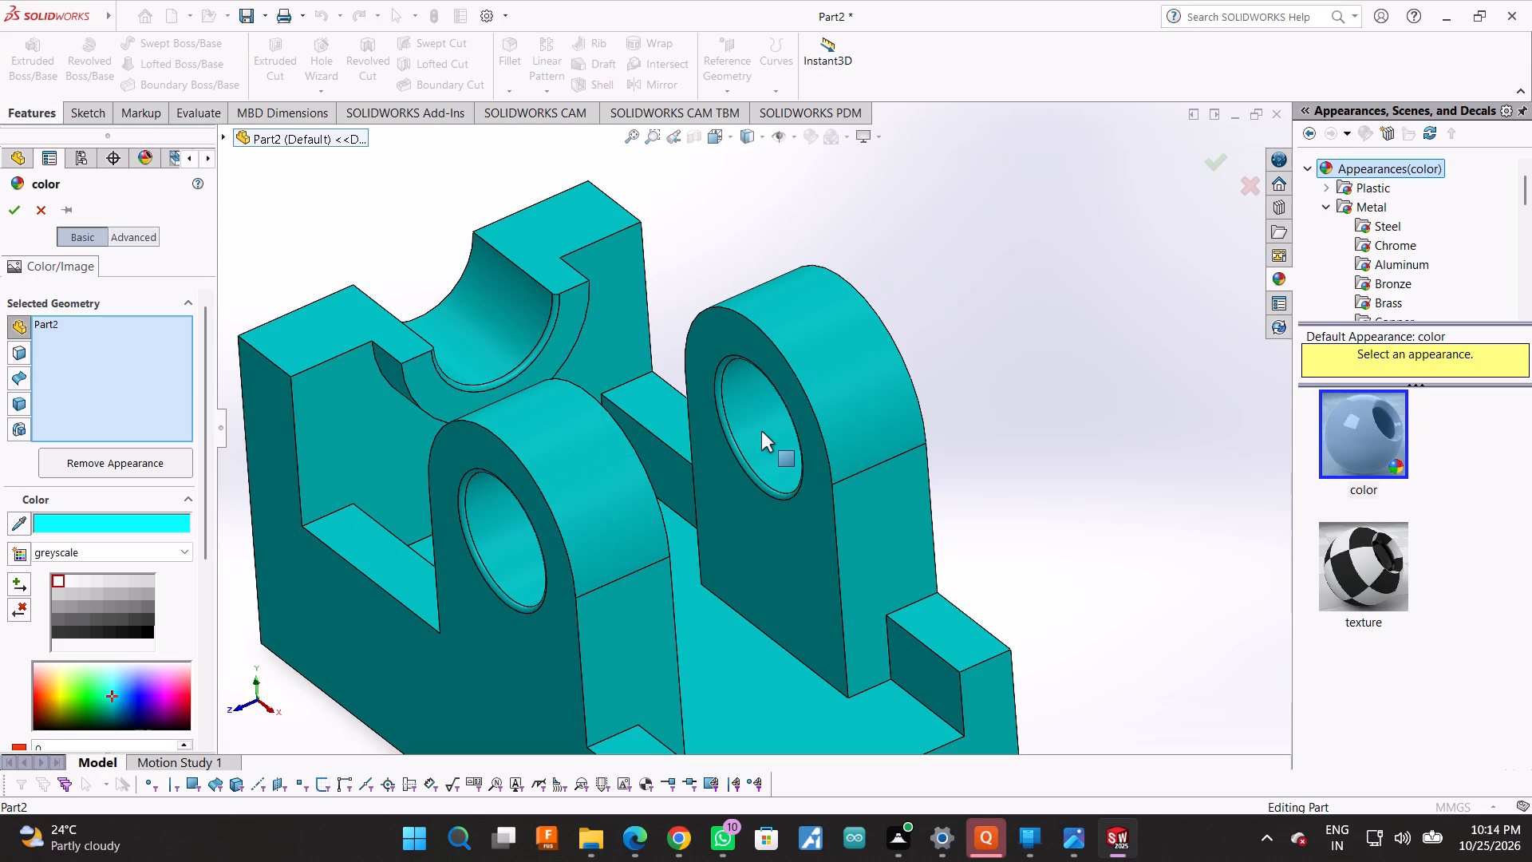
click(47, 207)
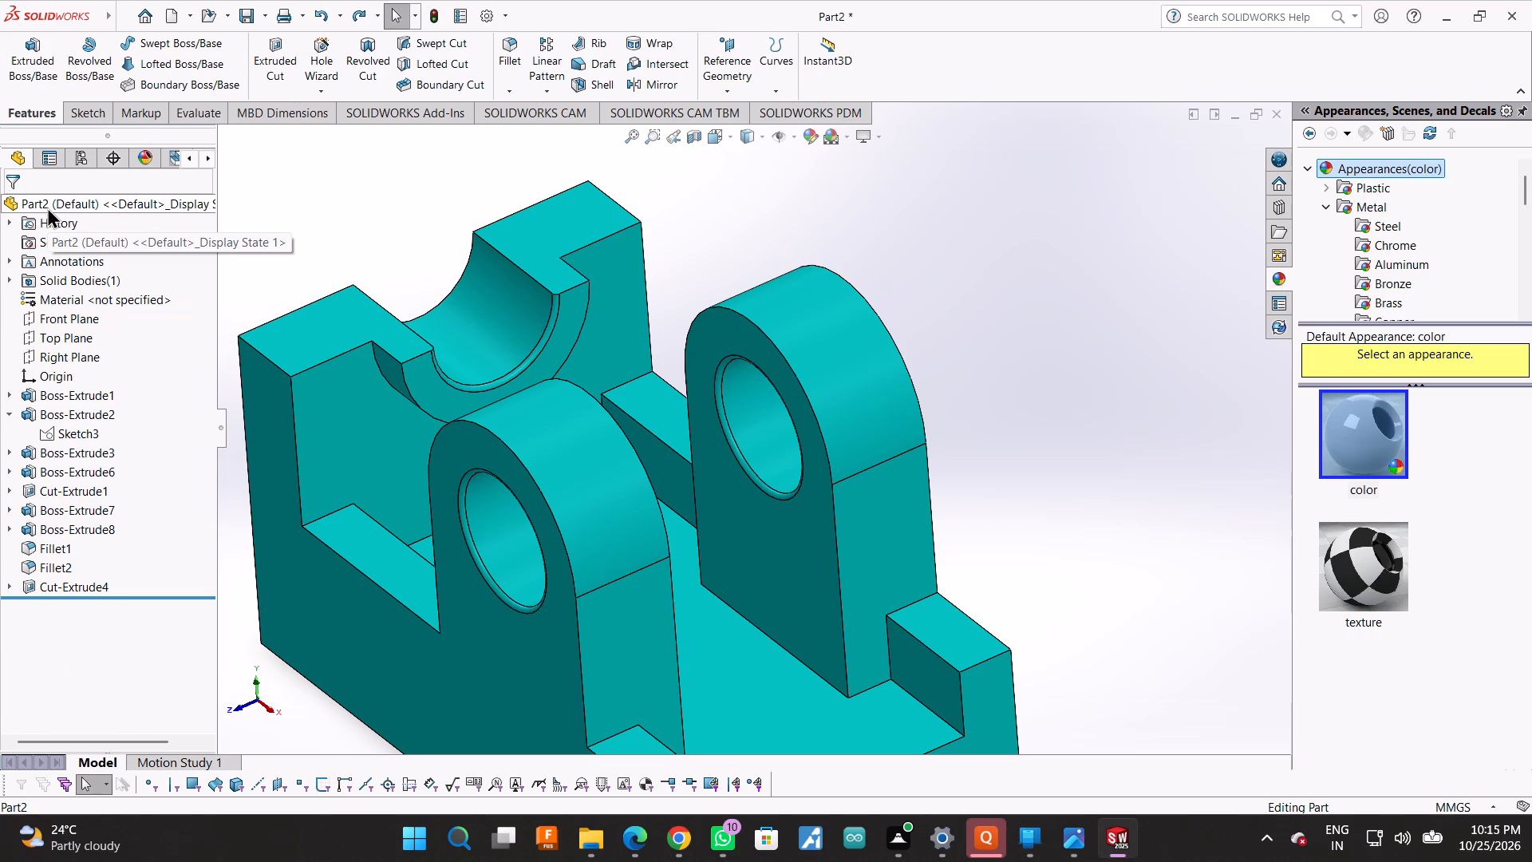
Undo the part's colour changes and the last extruded cut, going back into the circle sketch over the half-round recess.
key(ctrl+z)
key(ctrl+z)
key(ctrl+z)
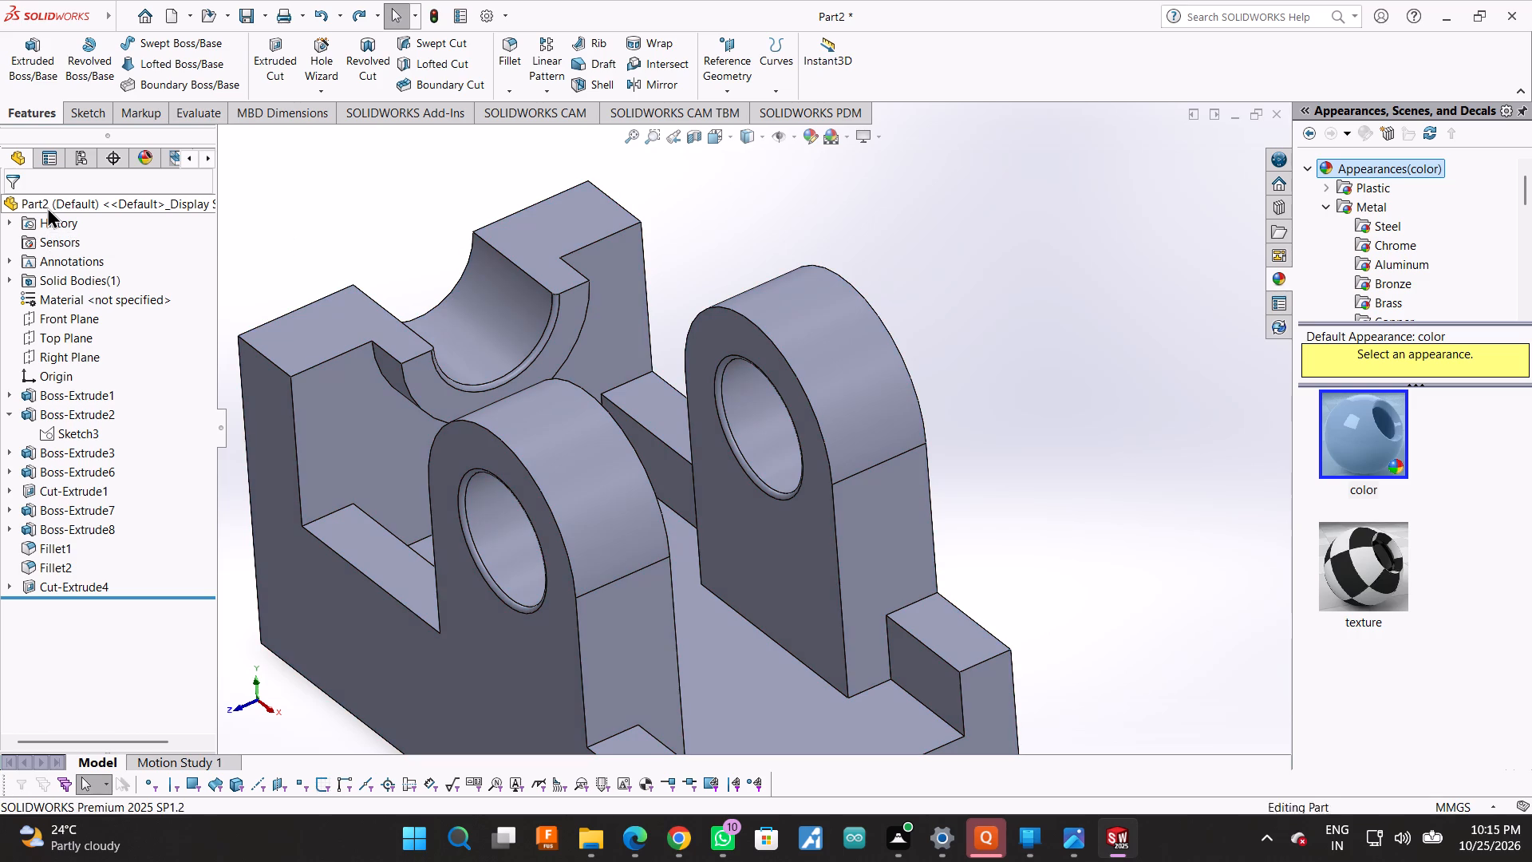
key(ctrl+z)
key(ctrl+z)
key(ctrl+z)
key(ctrl+z)
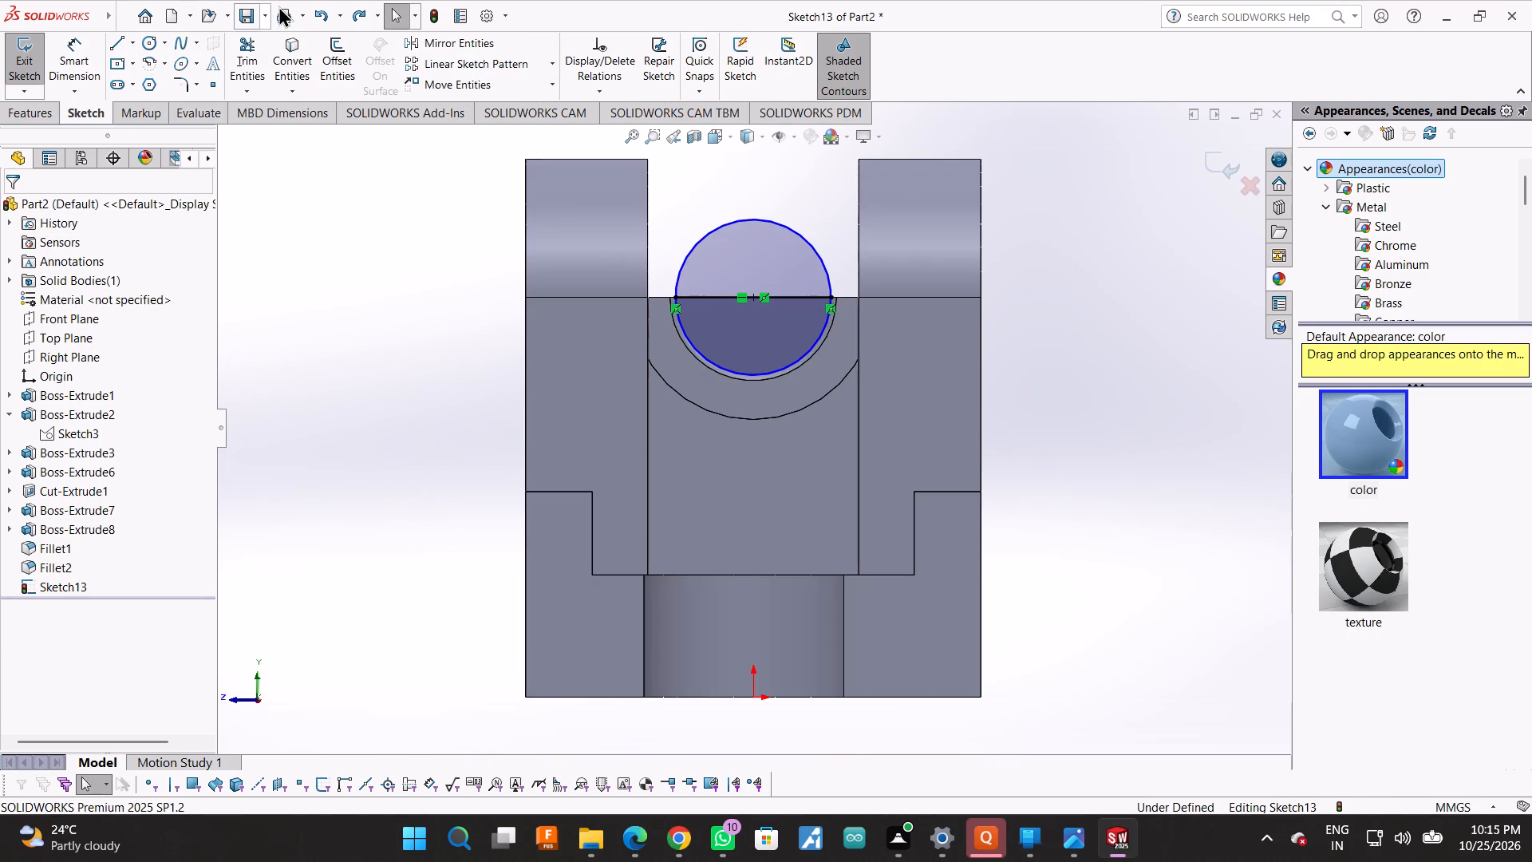
Redo the circle sketch's closing and the extruded cut over the half-round recess.
click(357, 20)
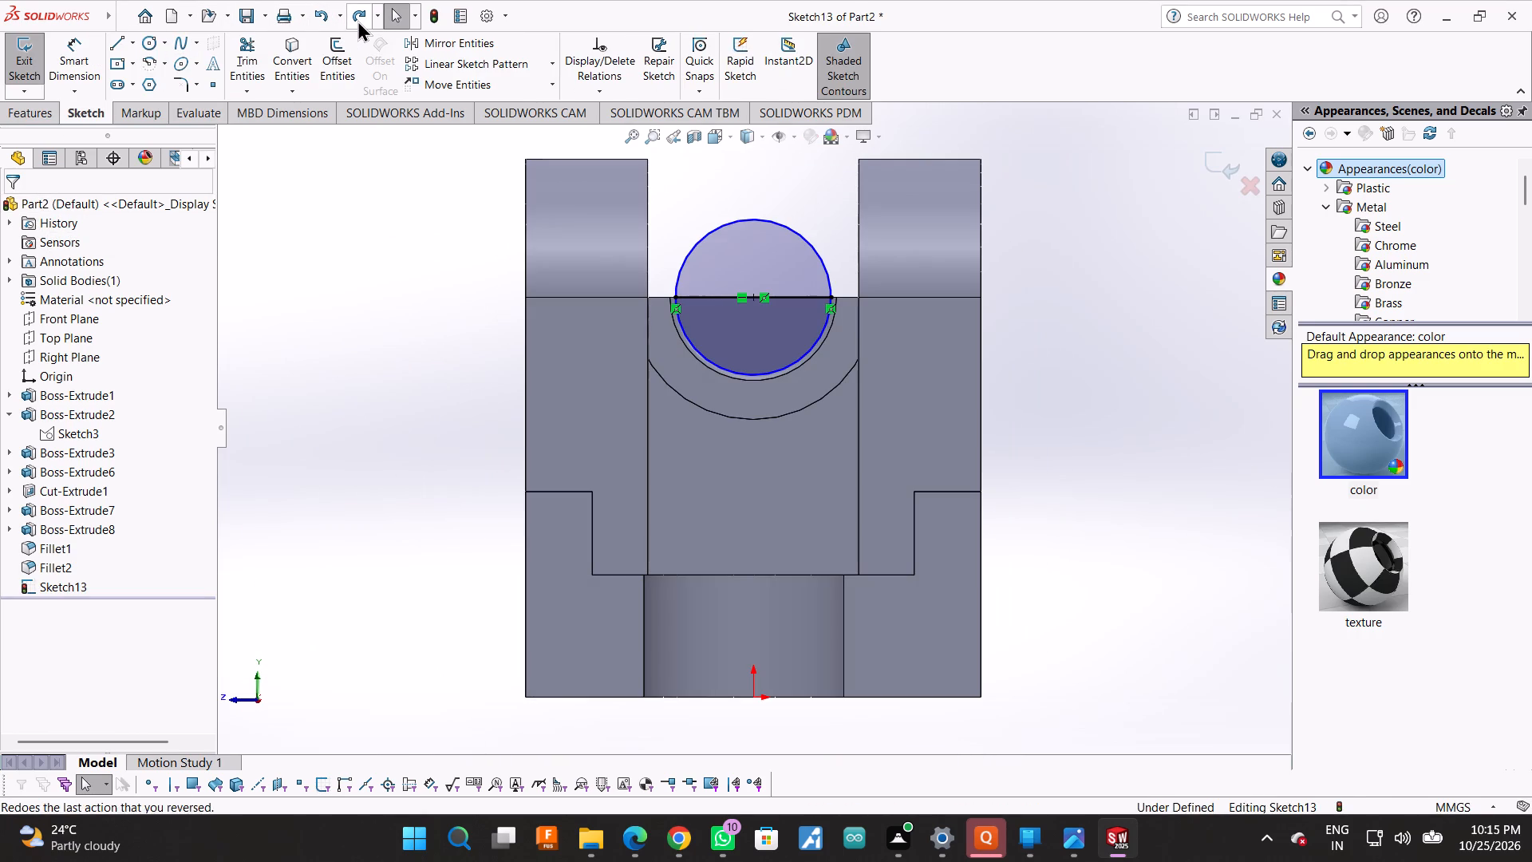
click(357, 20)
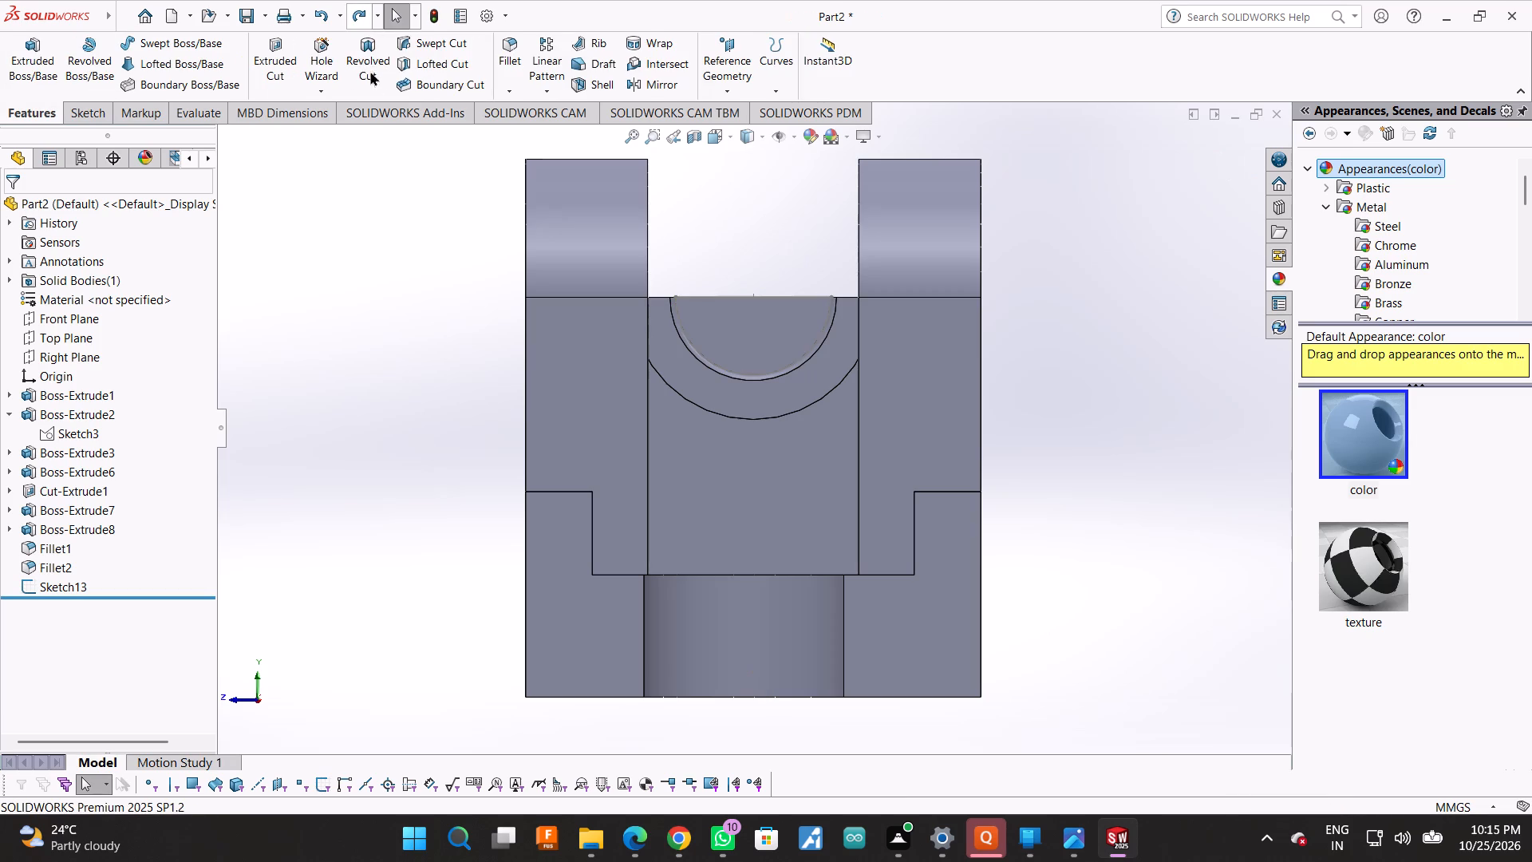
click(353, 18)
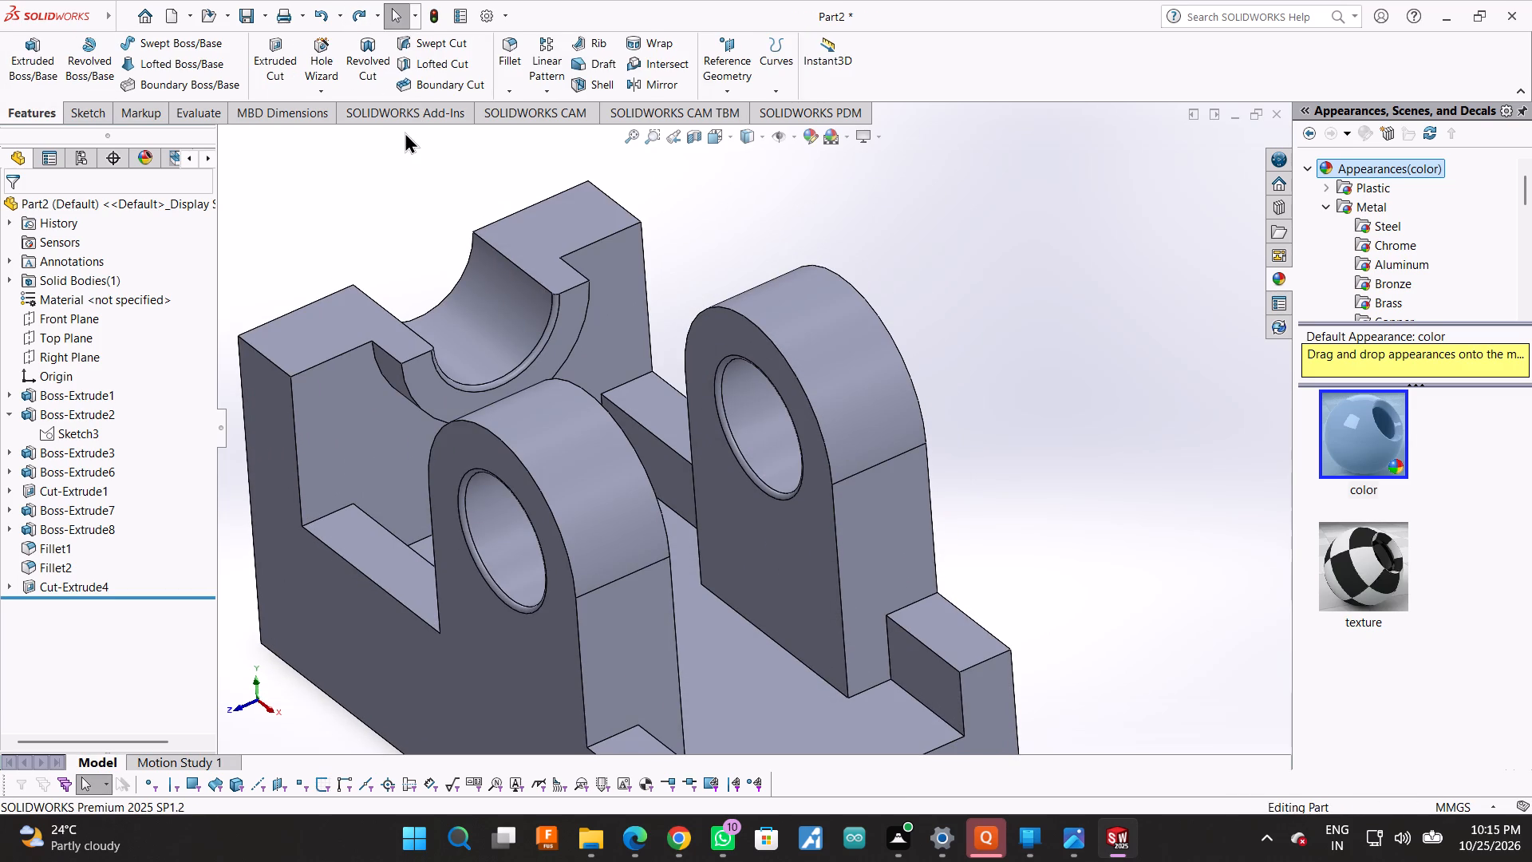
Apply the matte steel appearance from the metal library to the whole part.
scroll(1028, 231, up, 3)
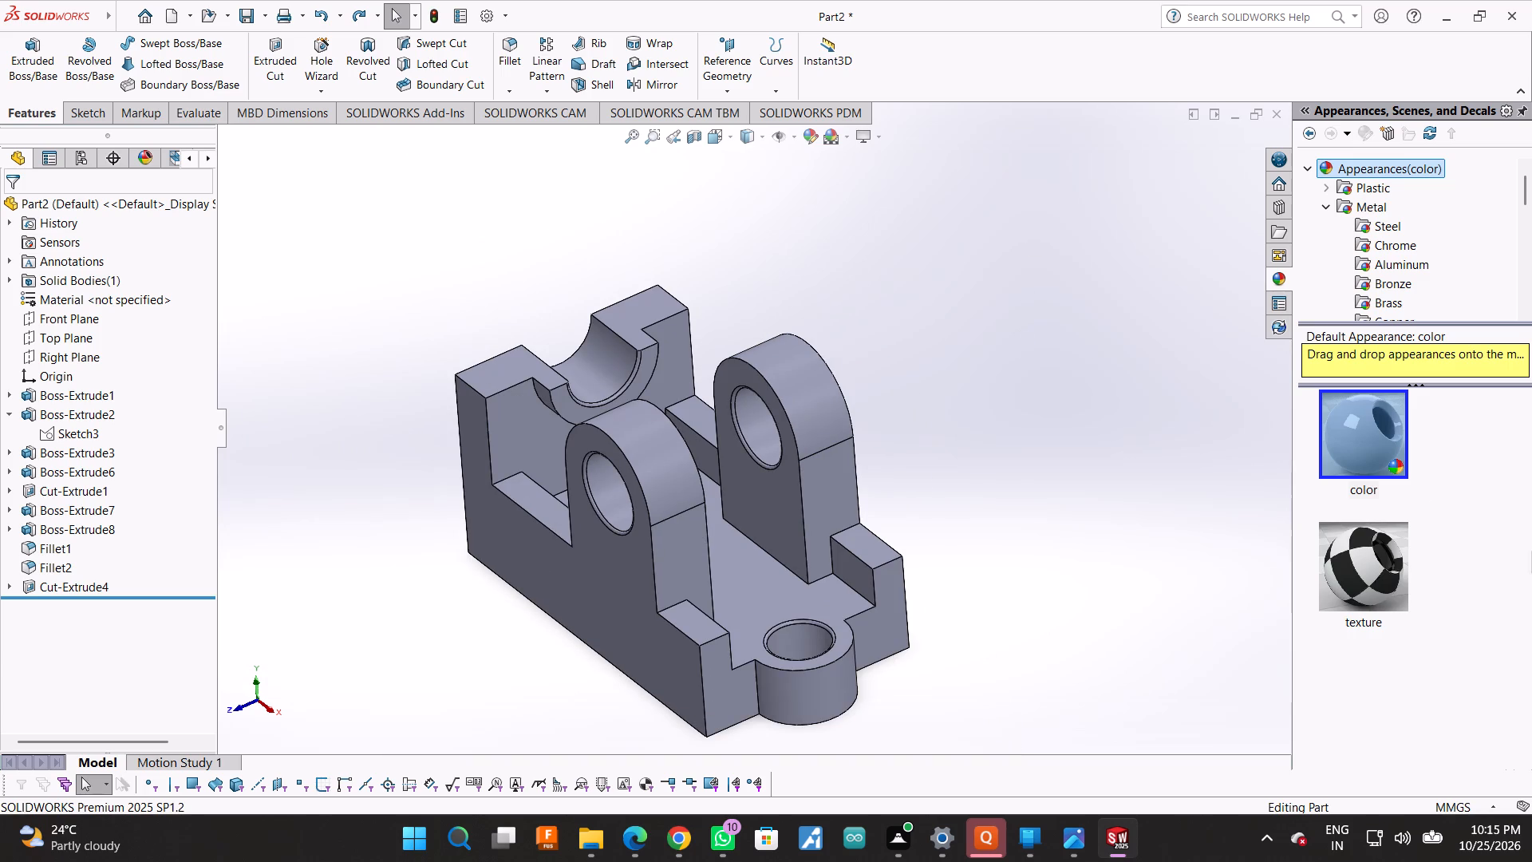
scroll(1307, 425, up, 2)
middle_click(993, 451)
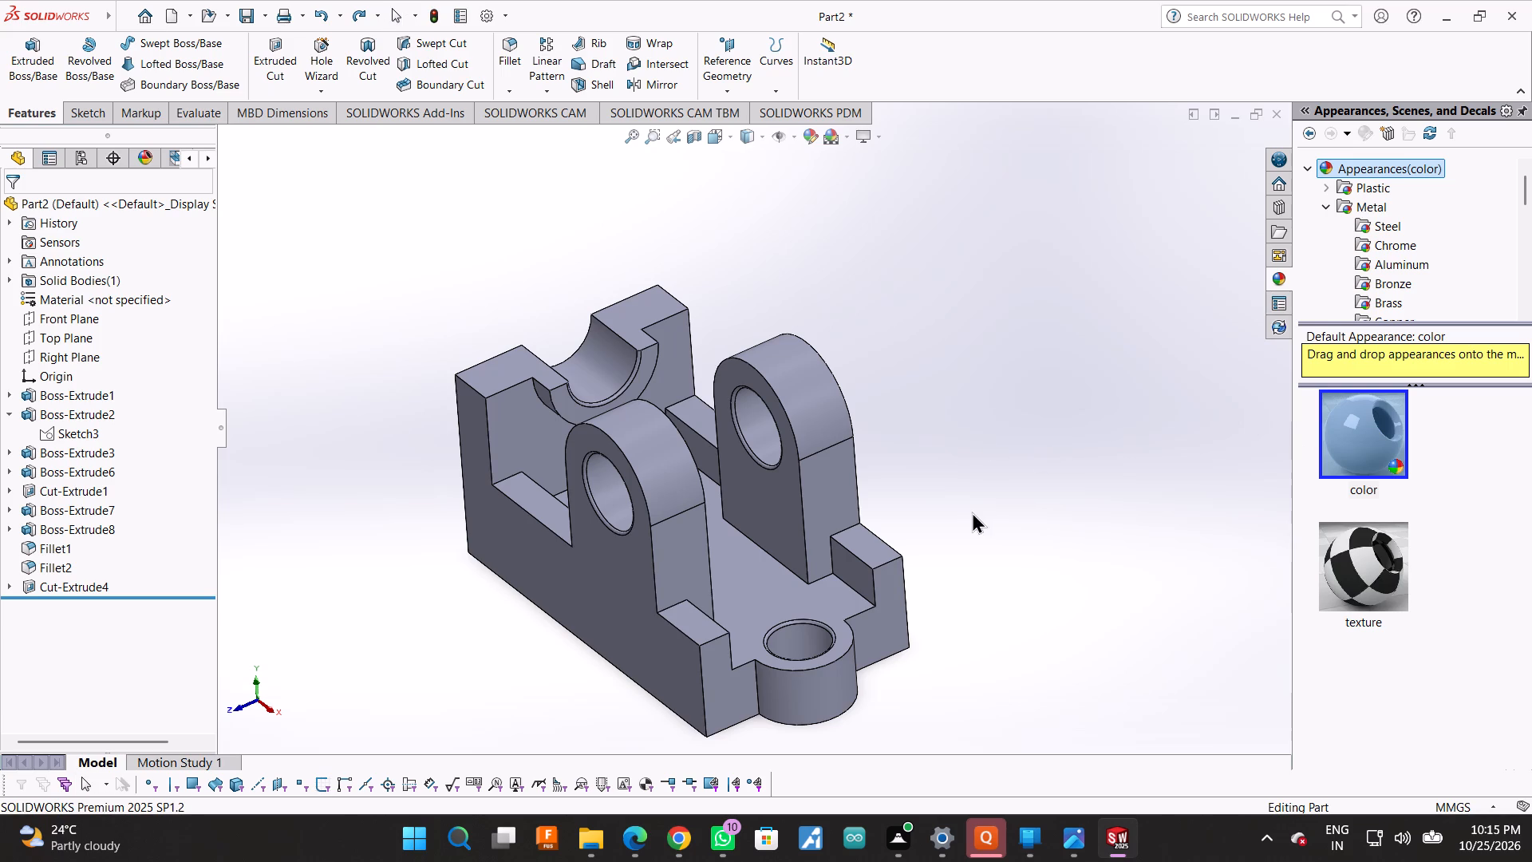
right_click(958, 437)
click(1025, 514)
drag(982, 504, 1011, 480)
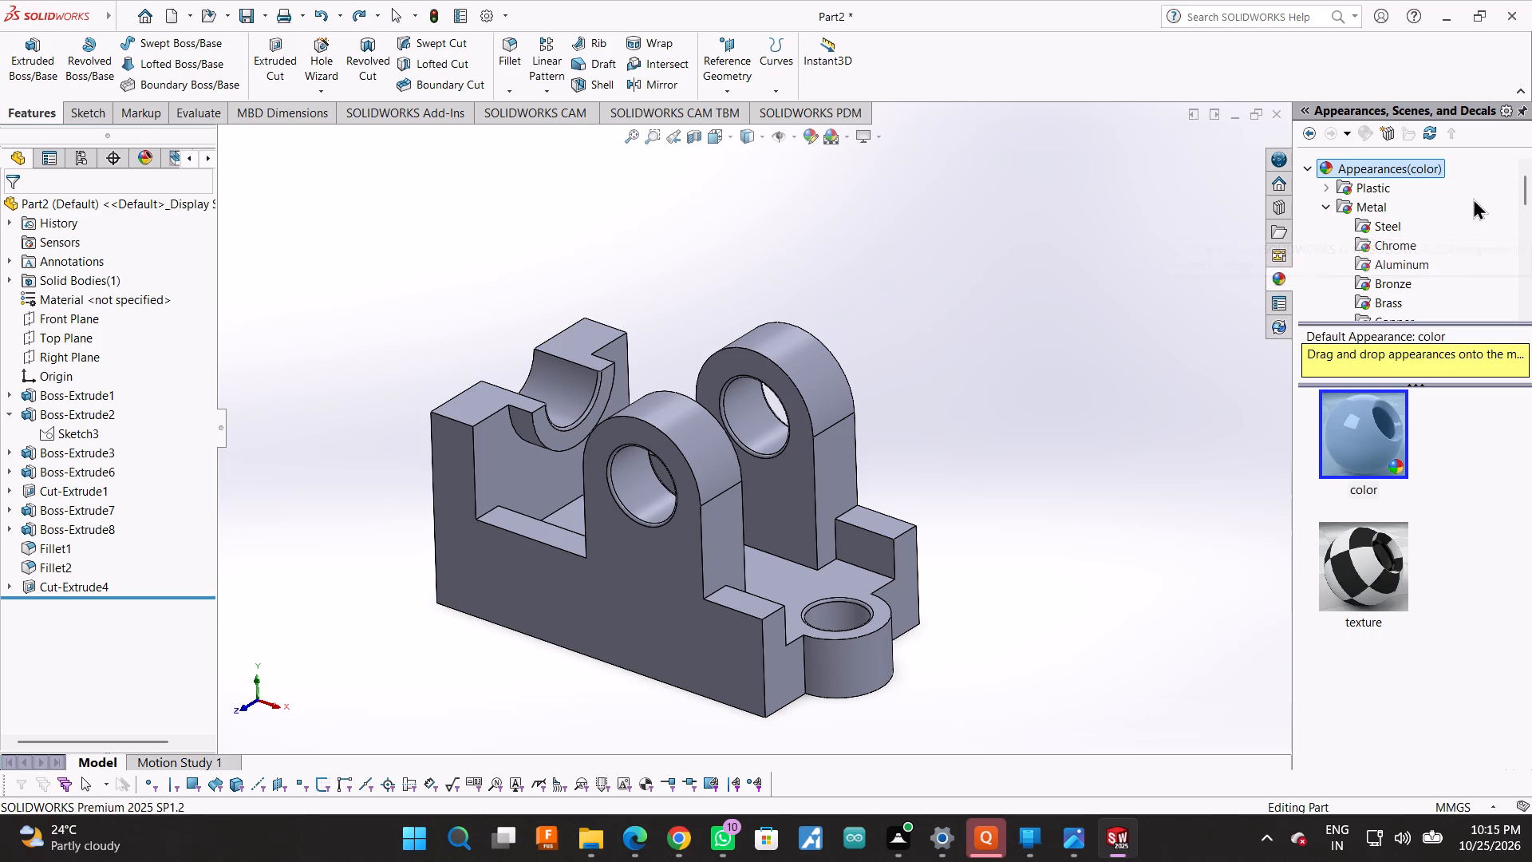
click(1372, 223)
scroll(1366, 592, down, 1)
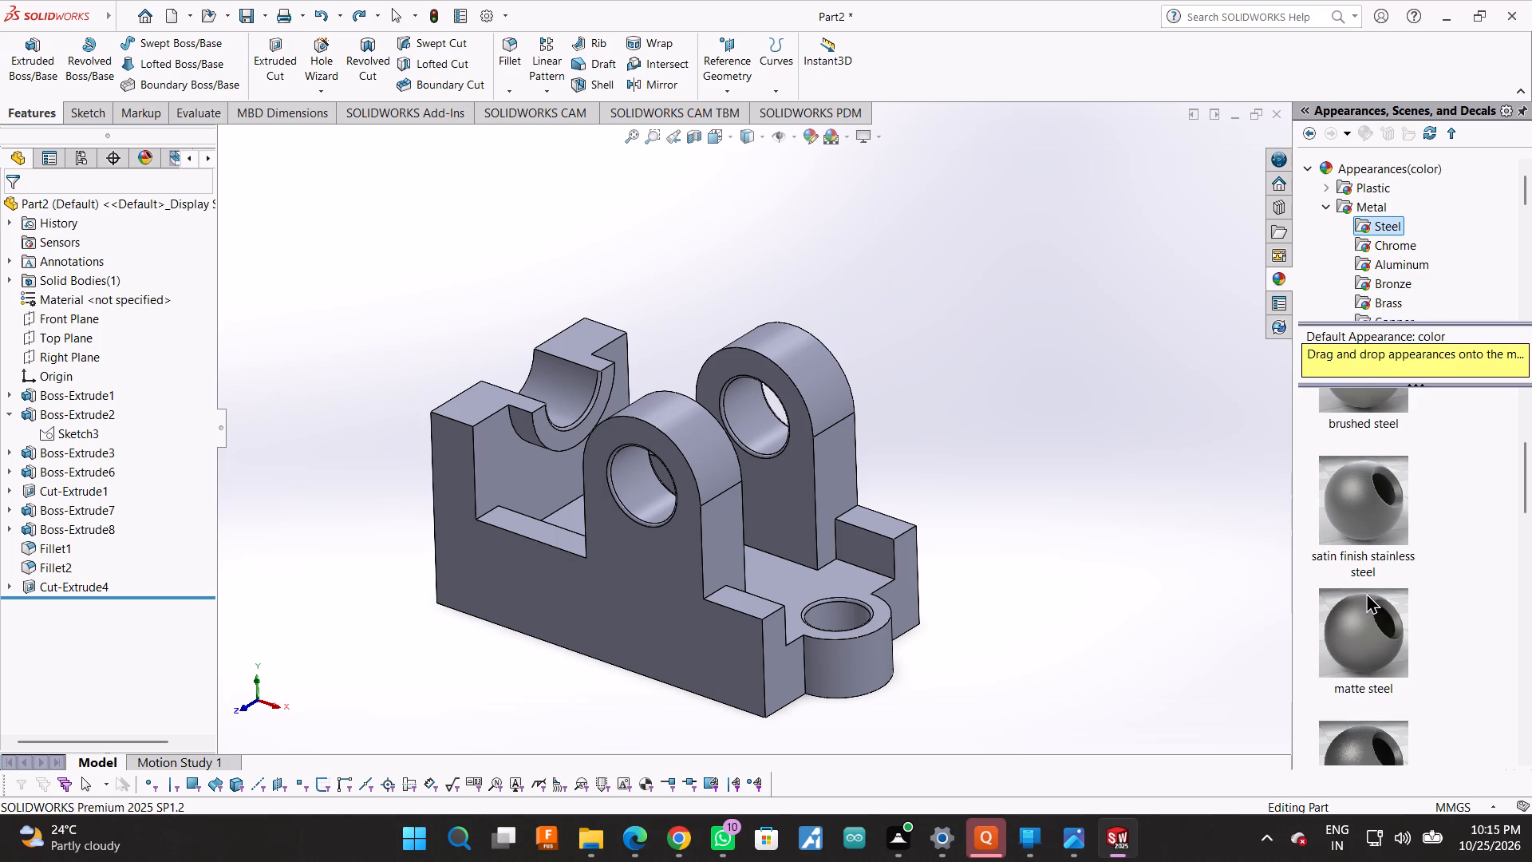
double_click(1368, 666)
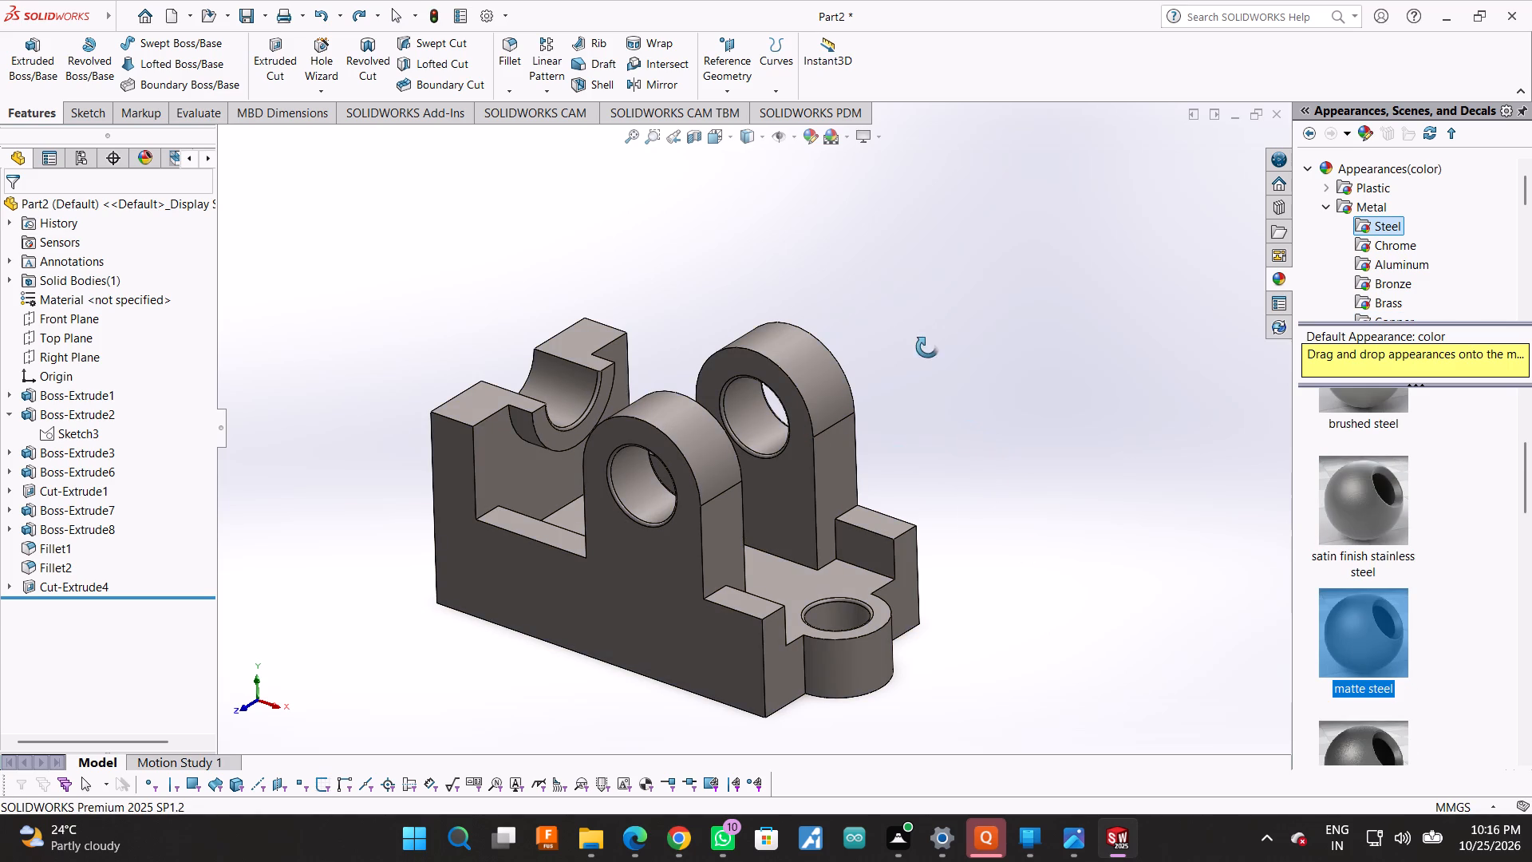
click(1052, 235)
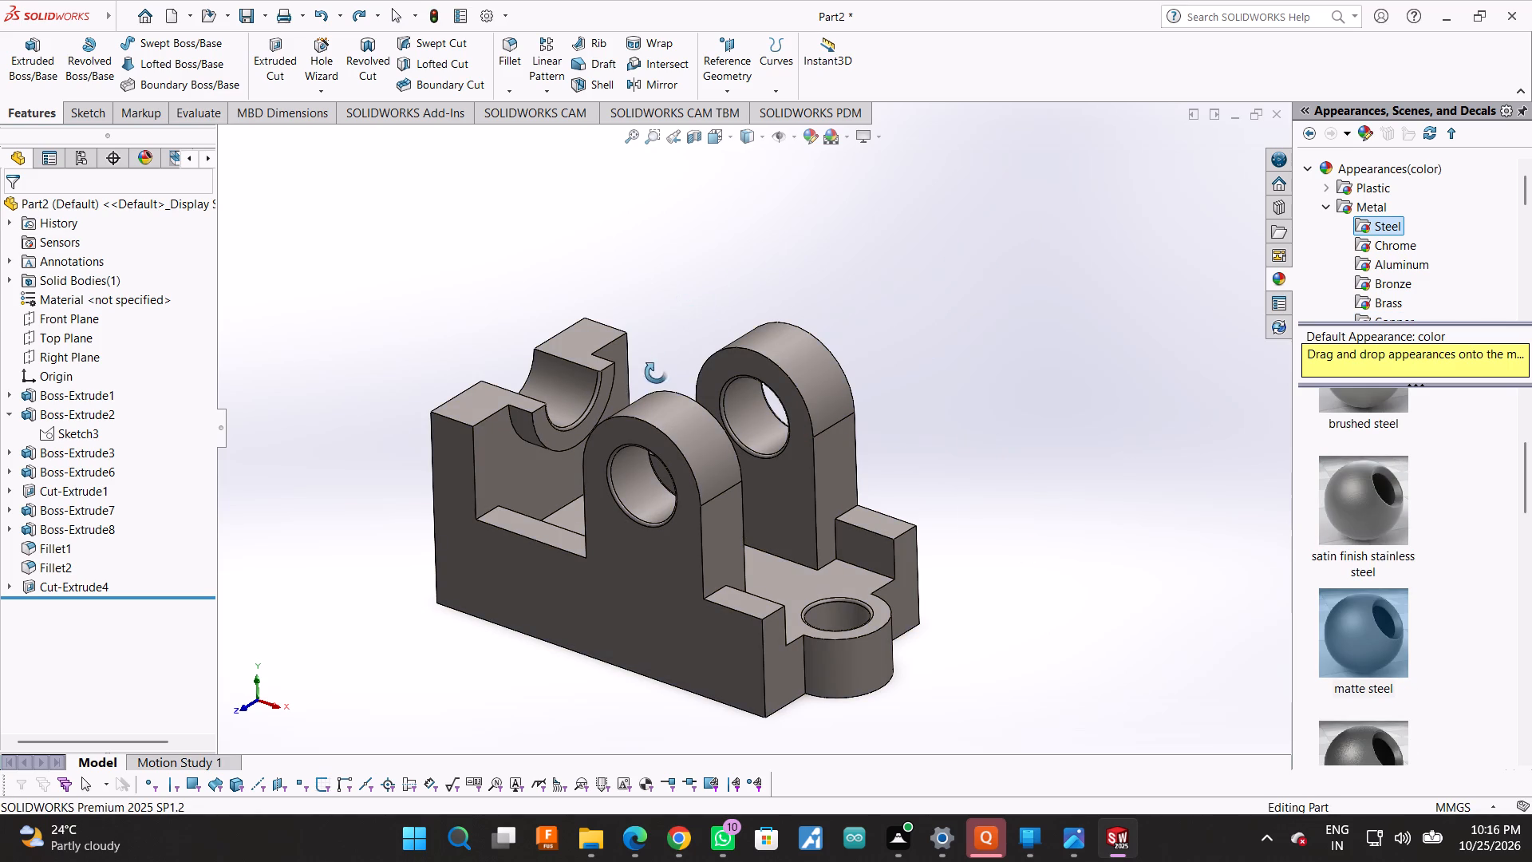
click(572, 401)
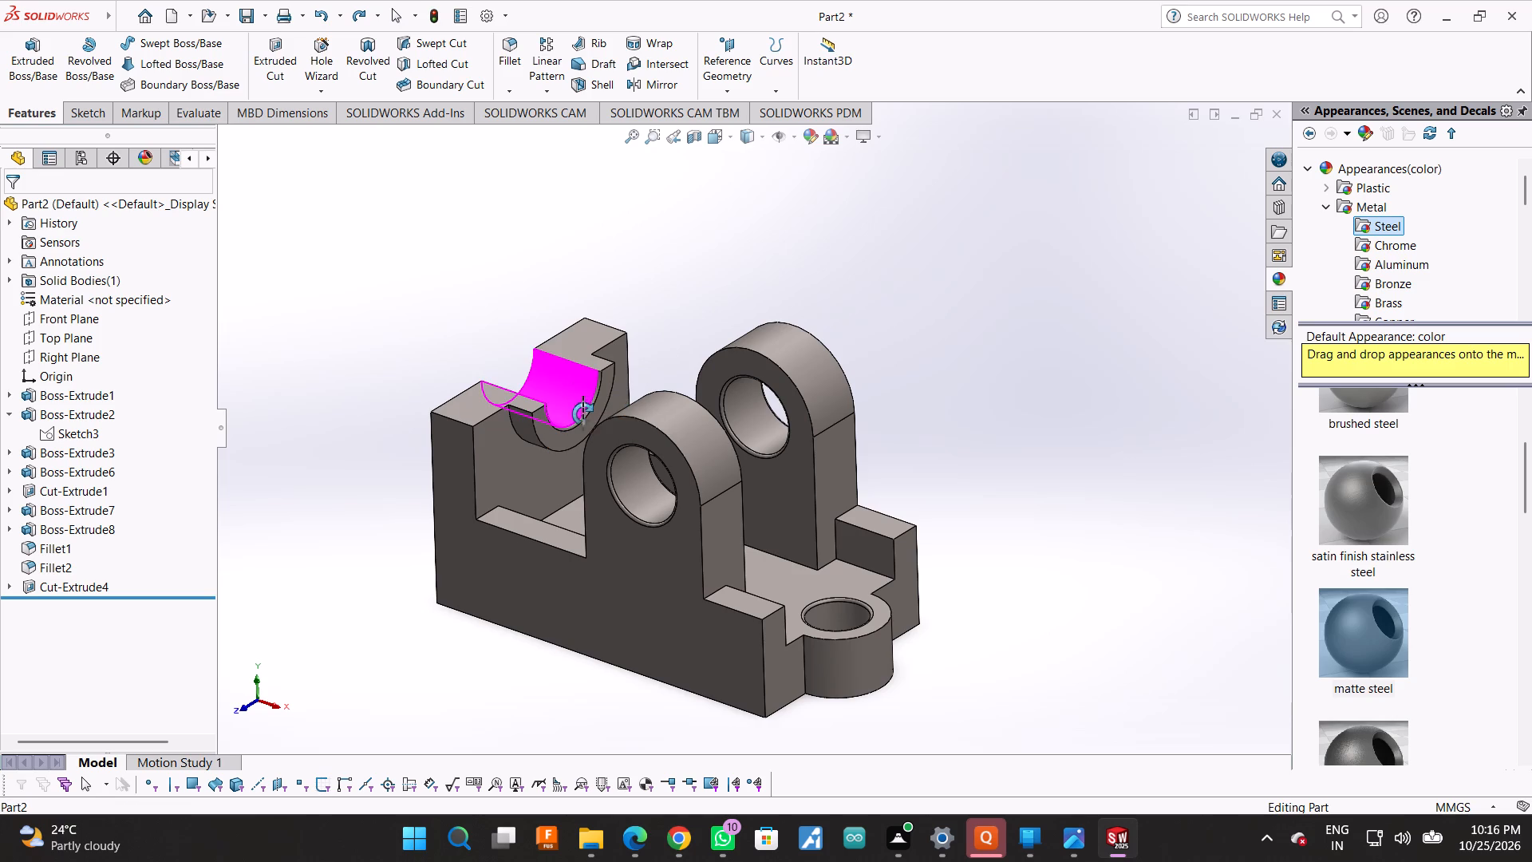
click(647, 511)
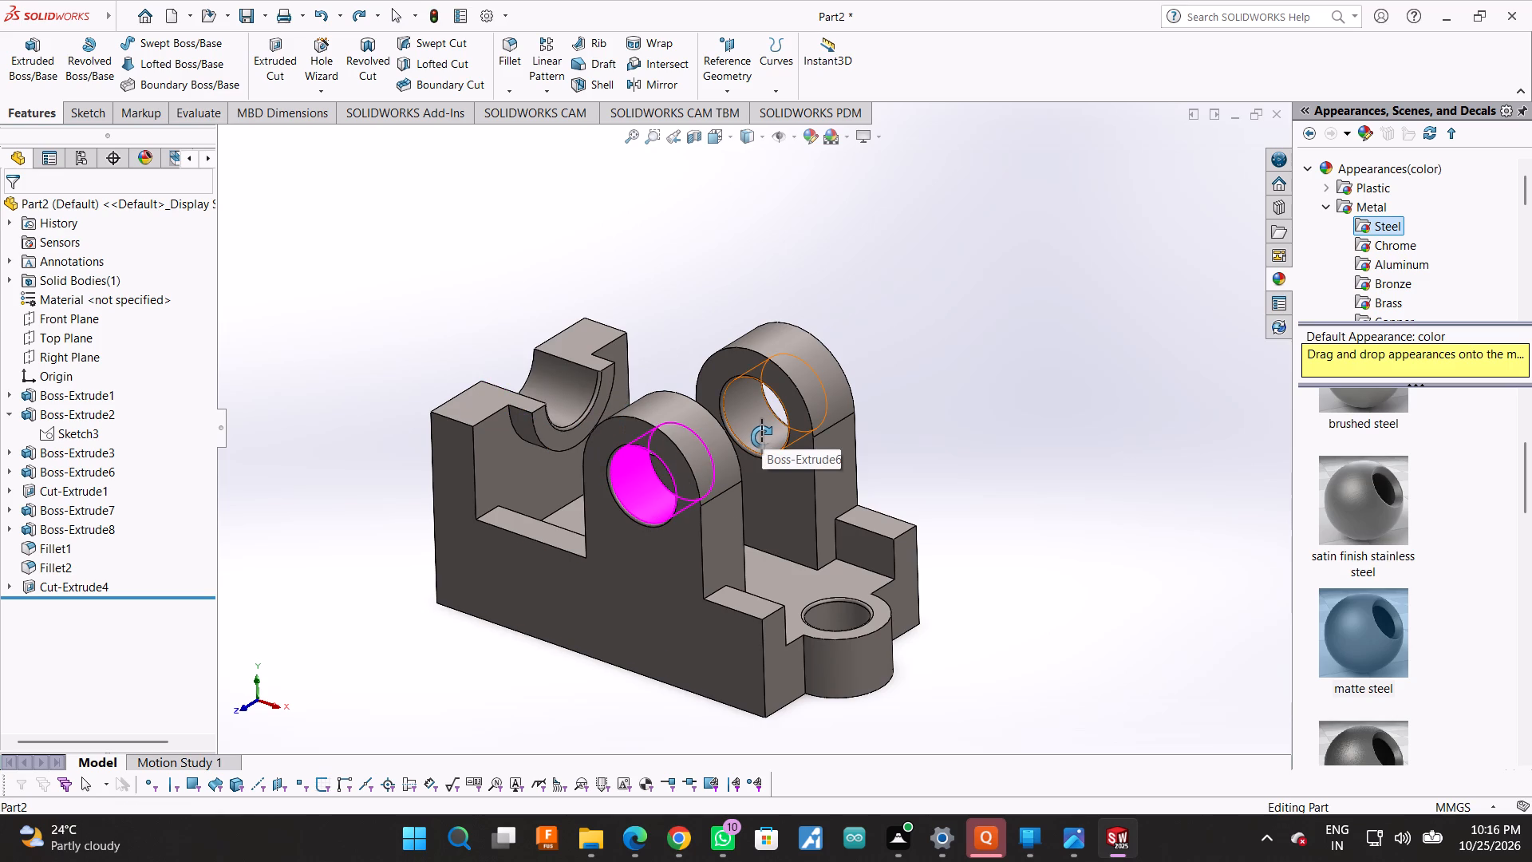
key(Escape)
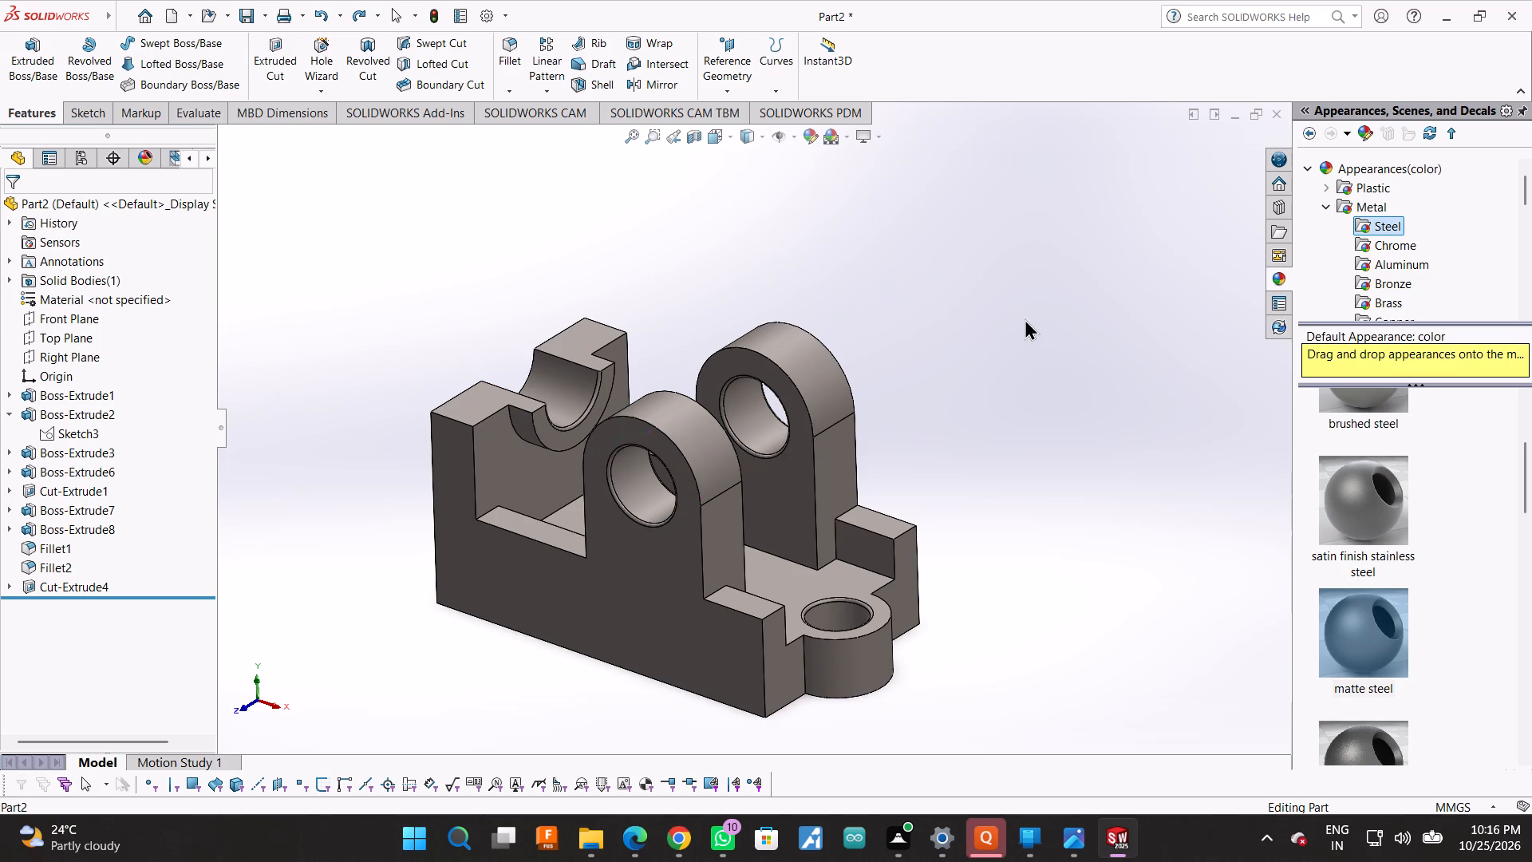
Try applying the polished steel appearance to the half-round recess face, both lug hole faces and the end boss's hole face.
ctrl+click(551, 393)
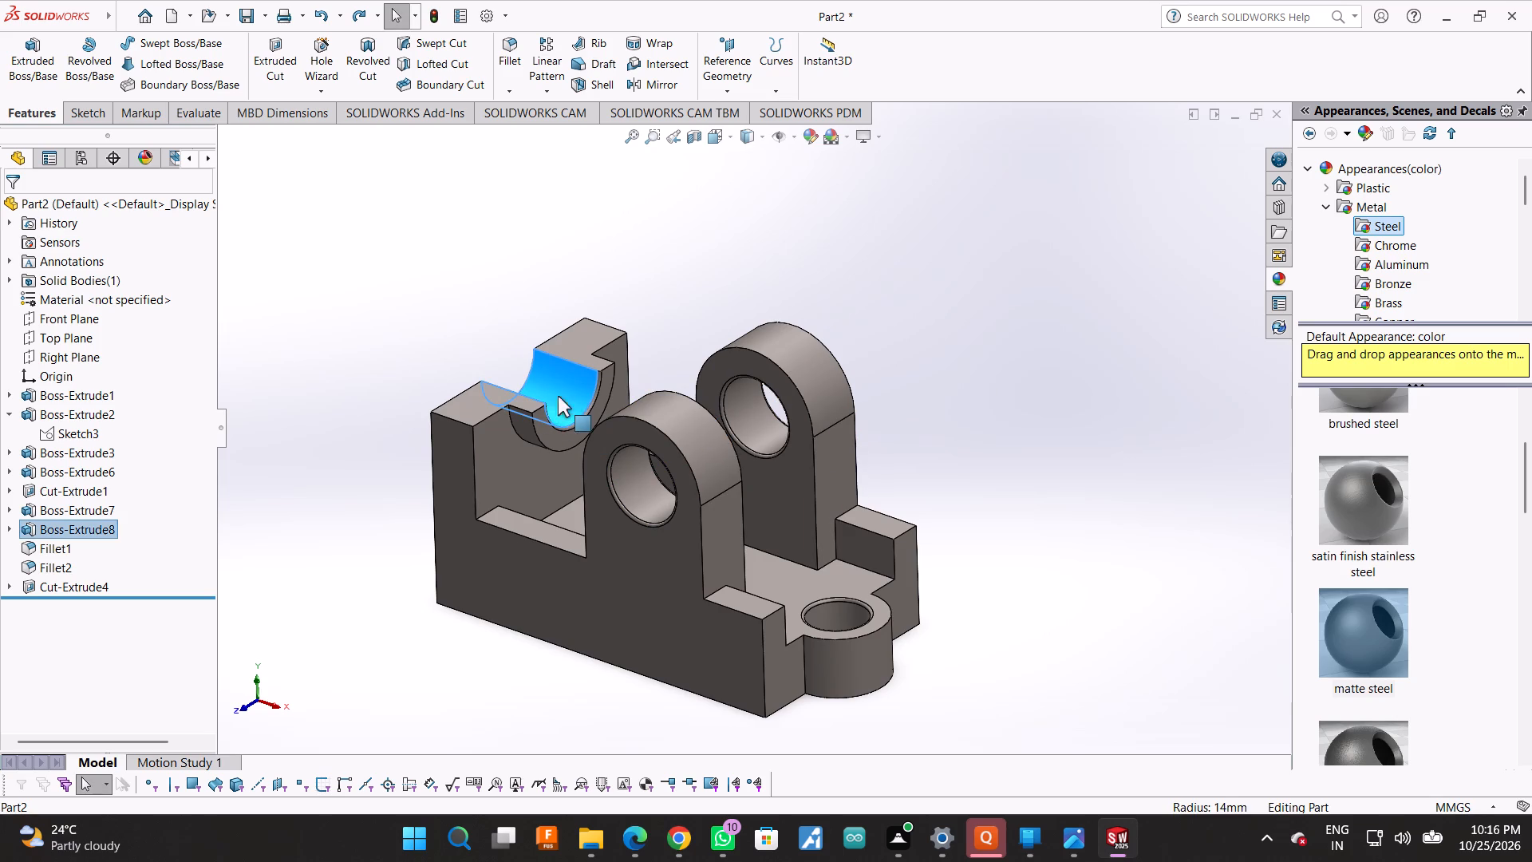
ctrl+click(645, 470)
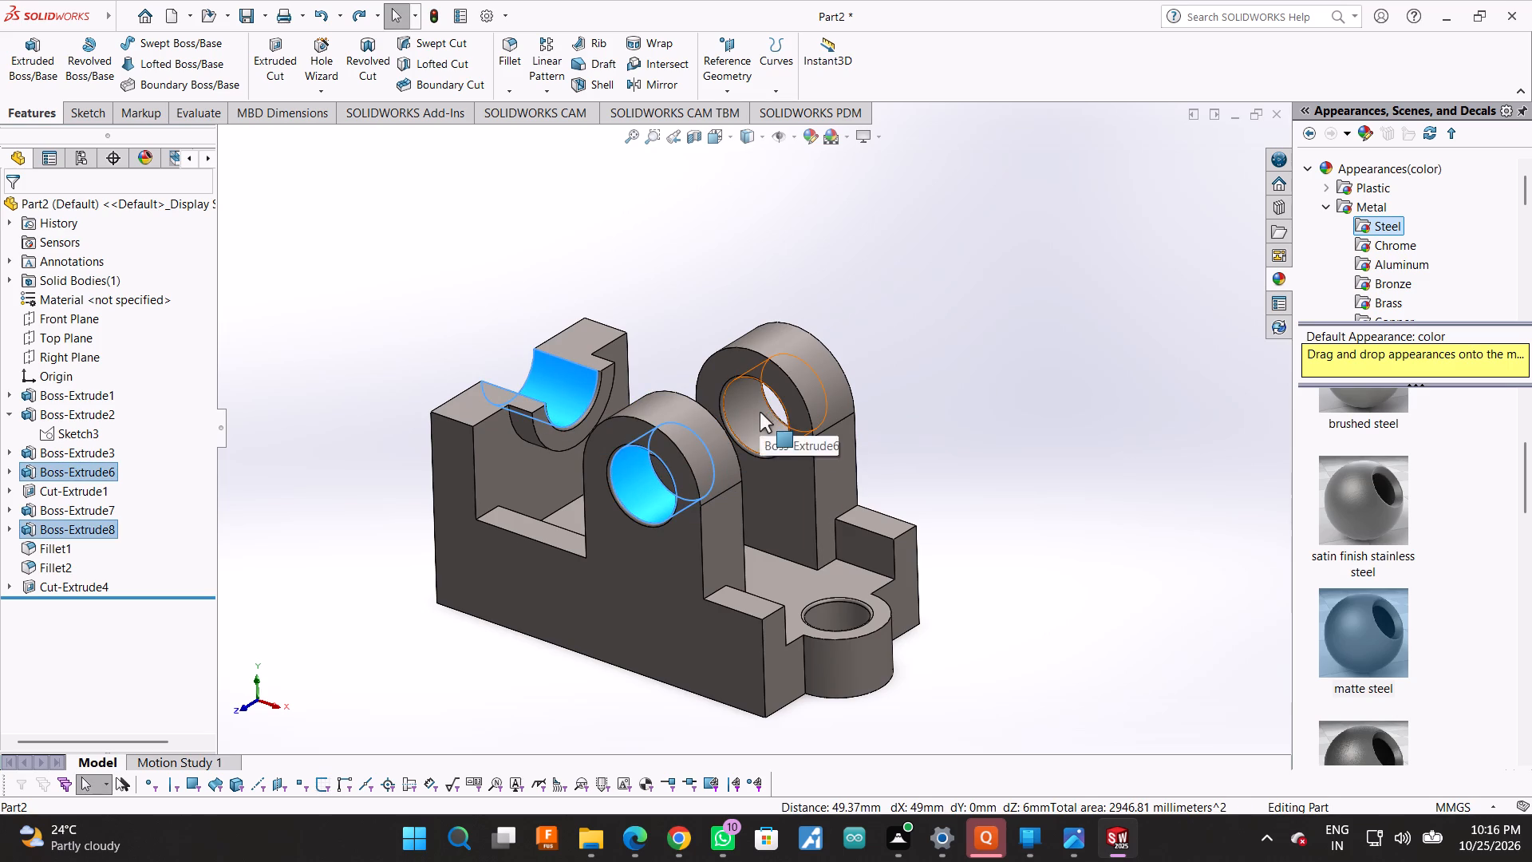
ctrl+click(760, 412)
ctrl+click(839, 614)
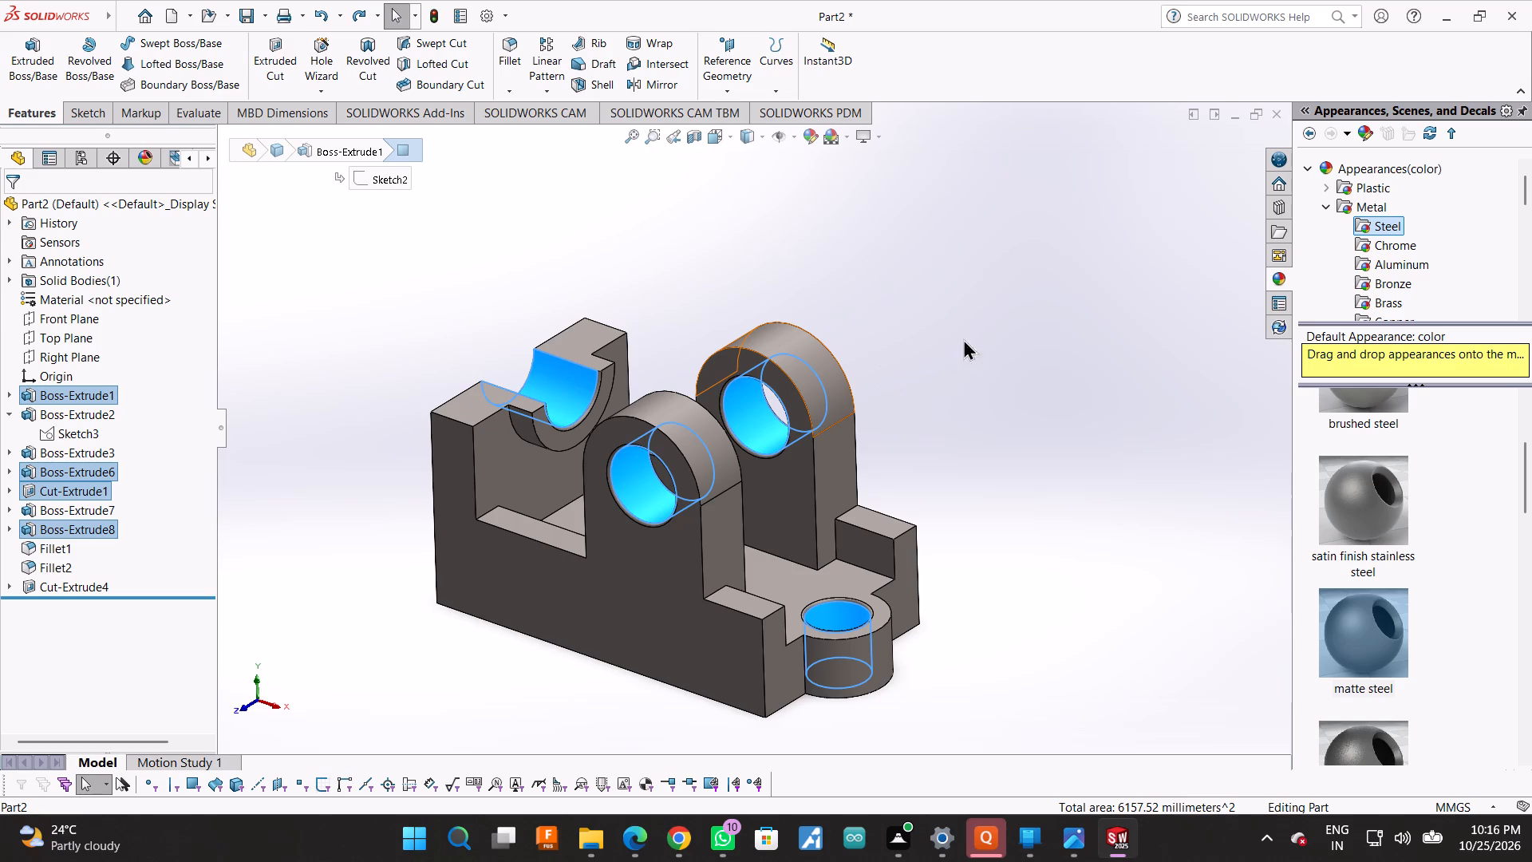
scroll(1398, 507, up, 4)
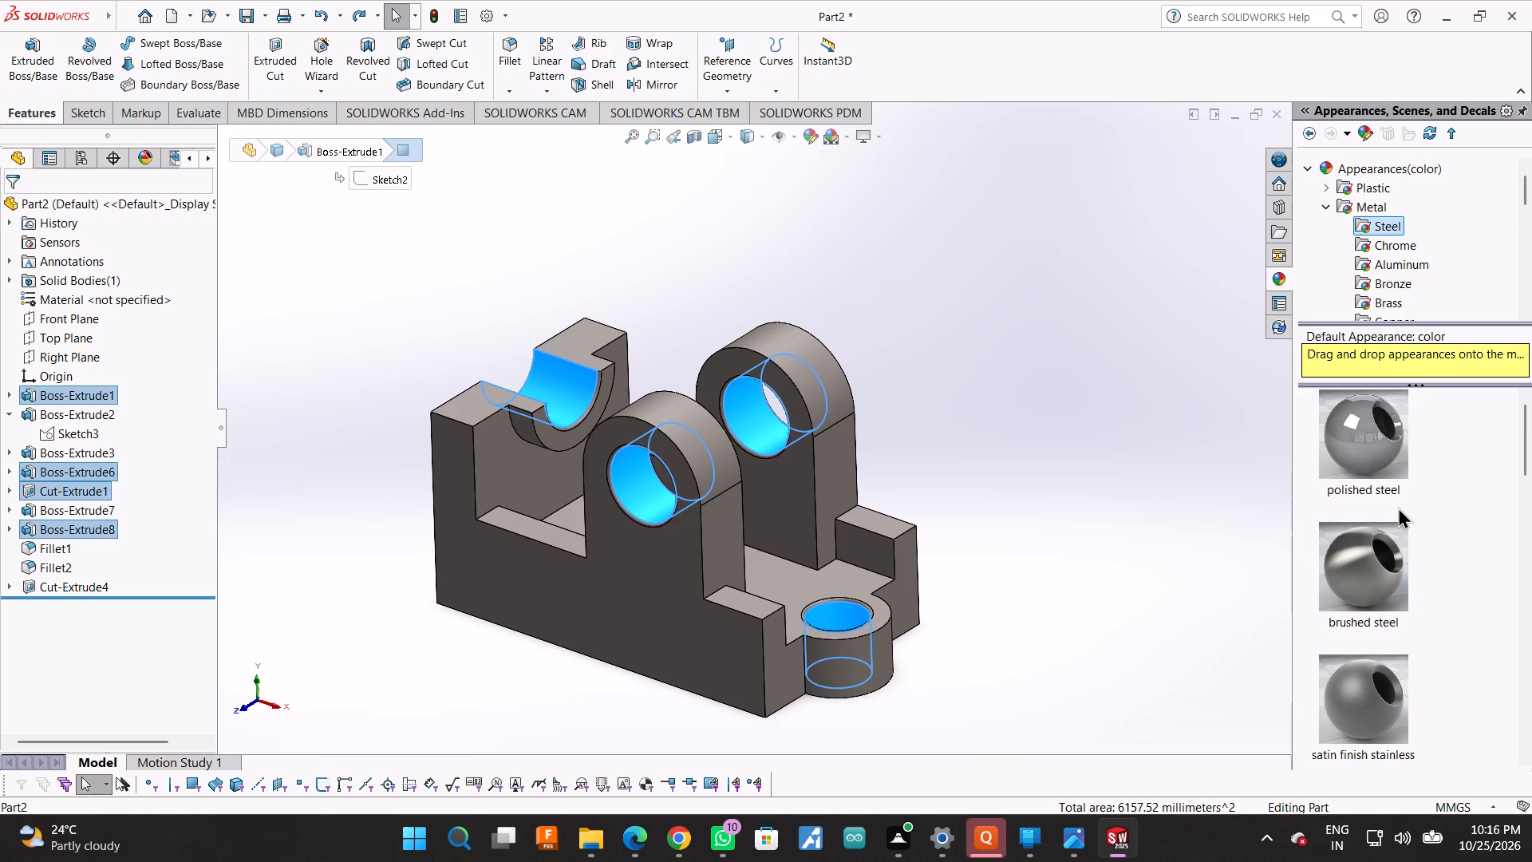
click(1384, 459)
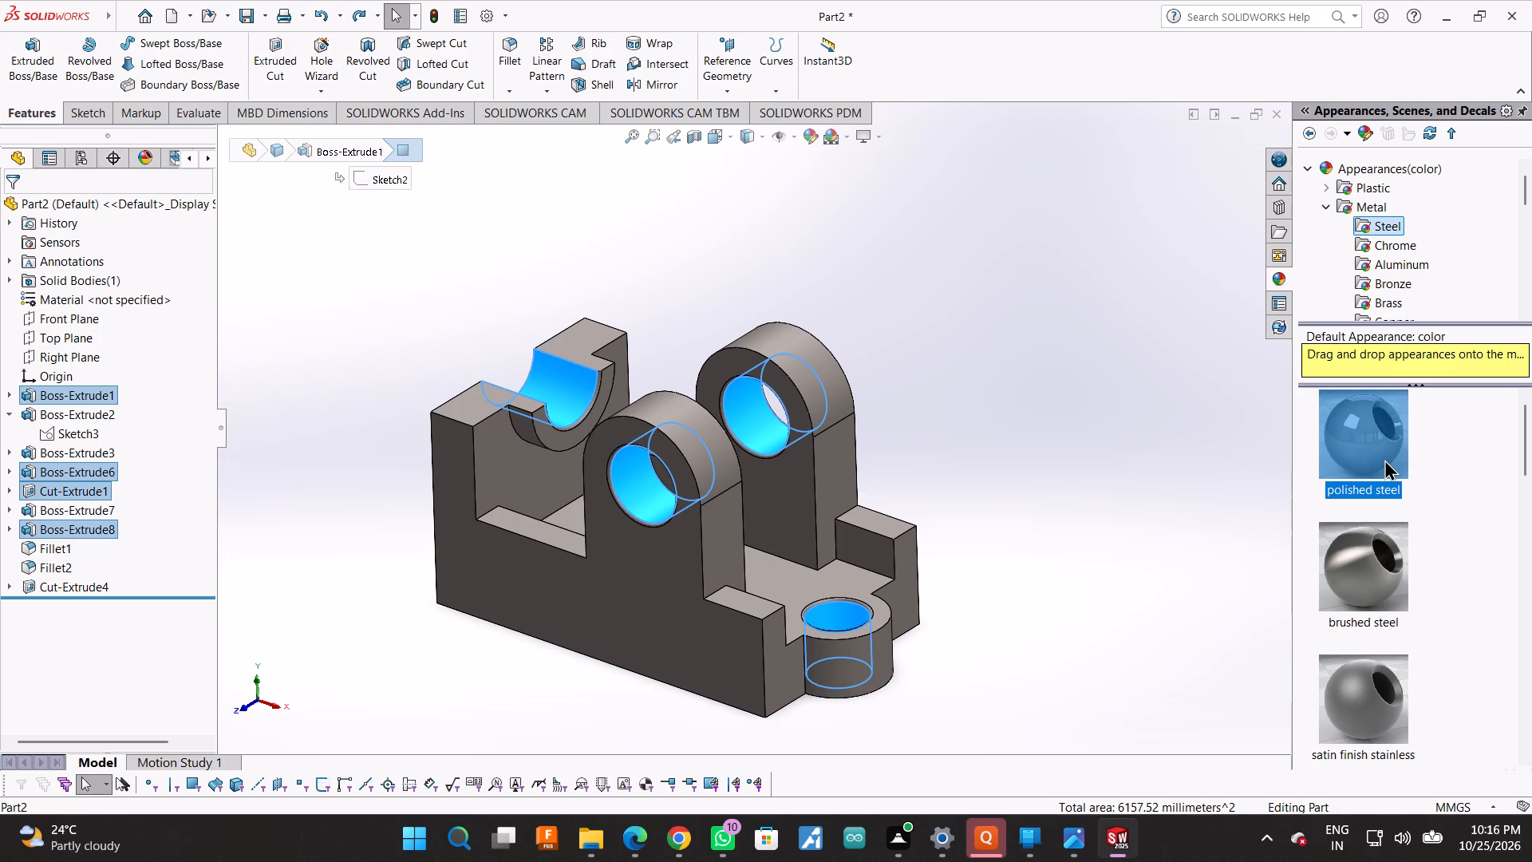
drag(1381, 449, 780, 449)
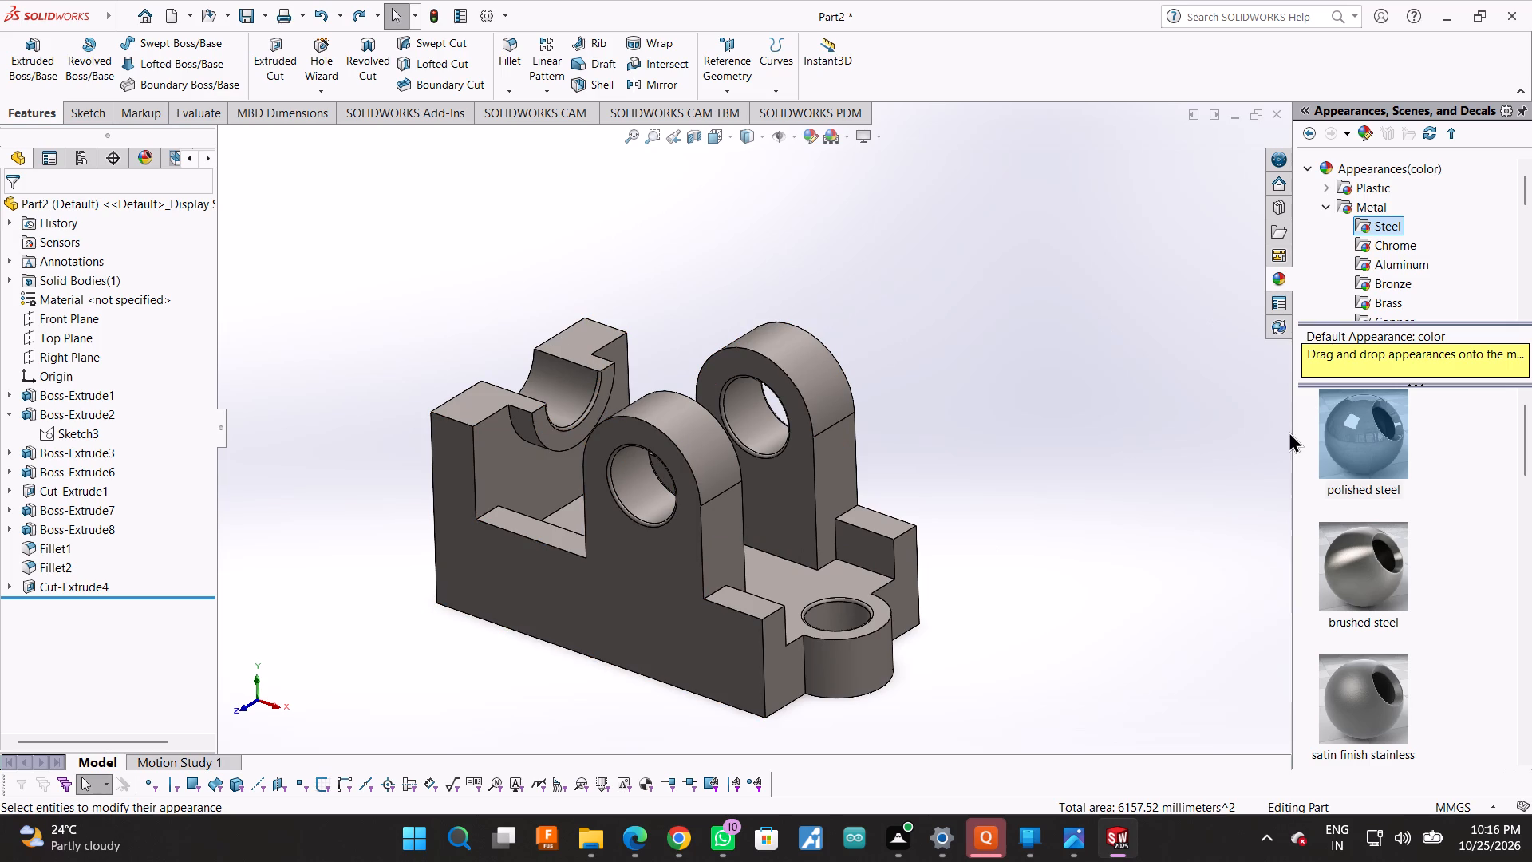
Widen the appearance library pane so the steel swatches fit in two columns.
drag(1293, 433, 1419, 408)
drag(1419, 408, 1500, 399)
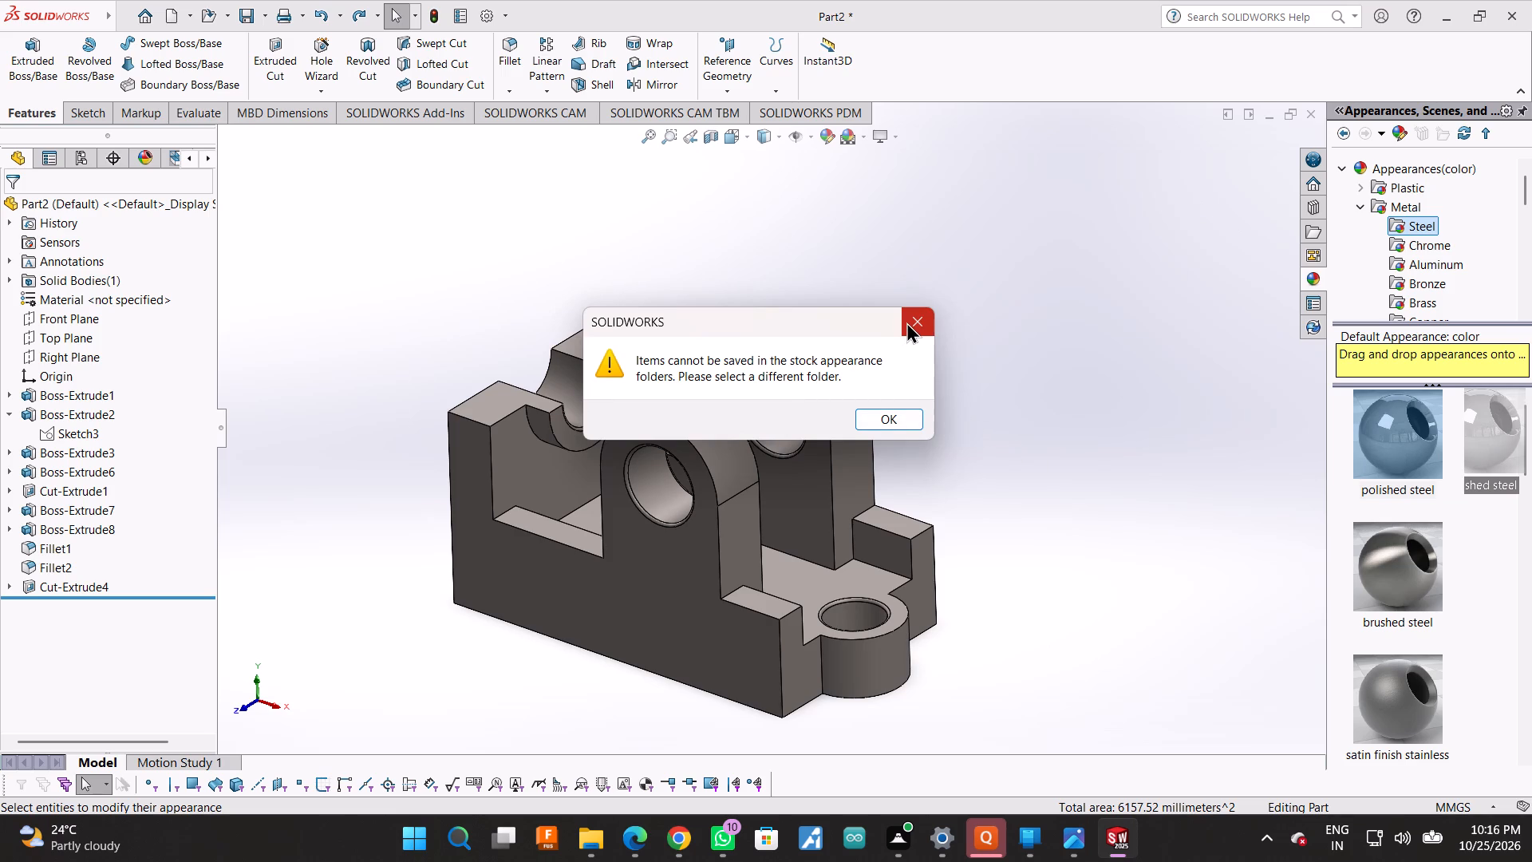
click(887, 430)
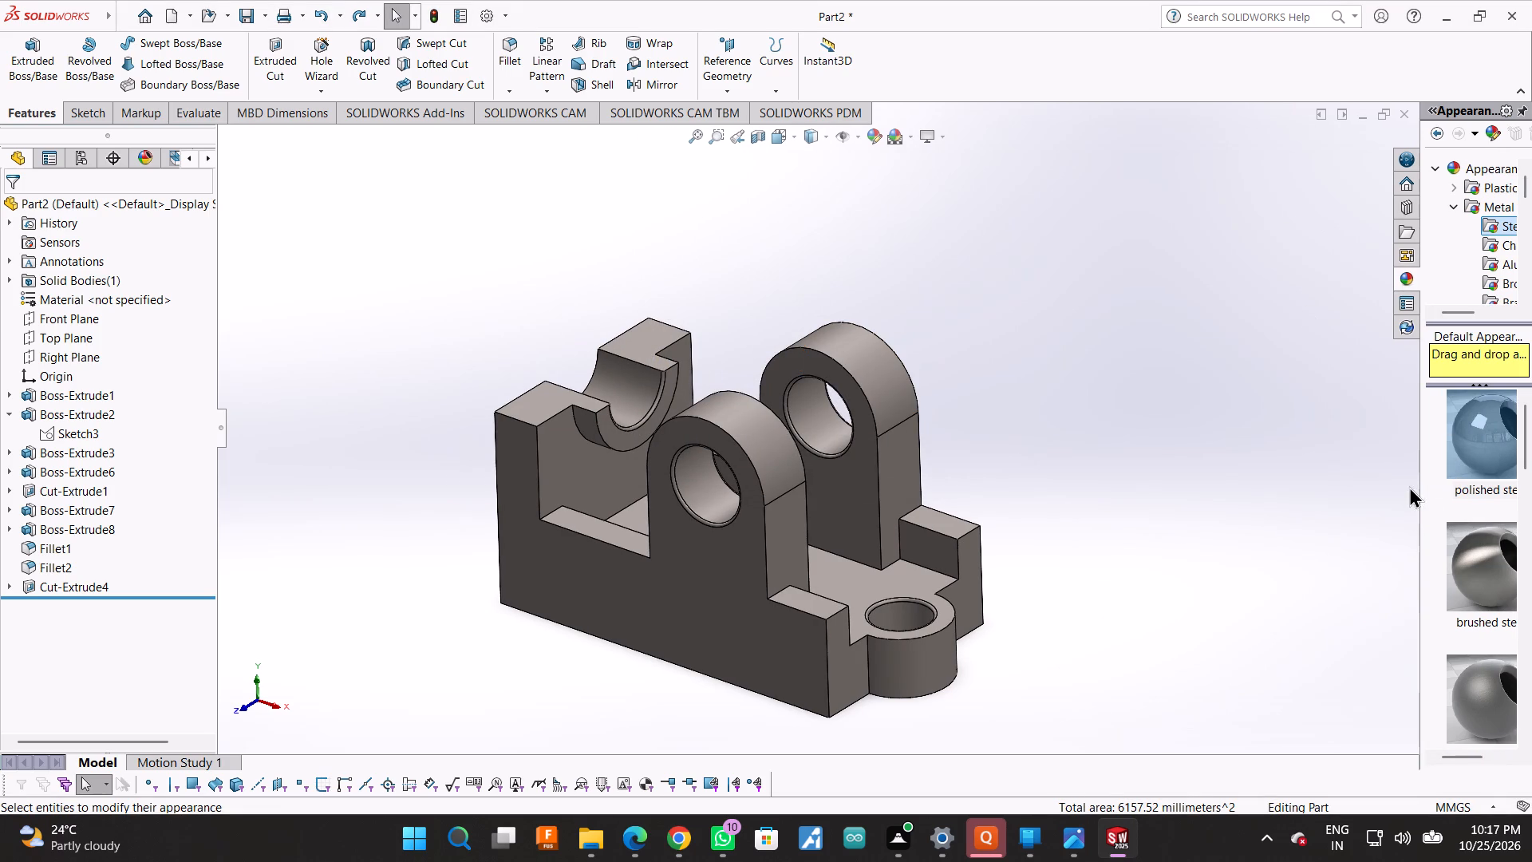
drag(1421, 484, 1222, 452)
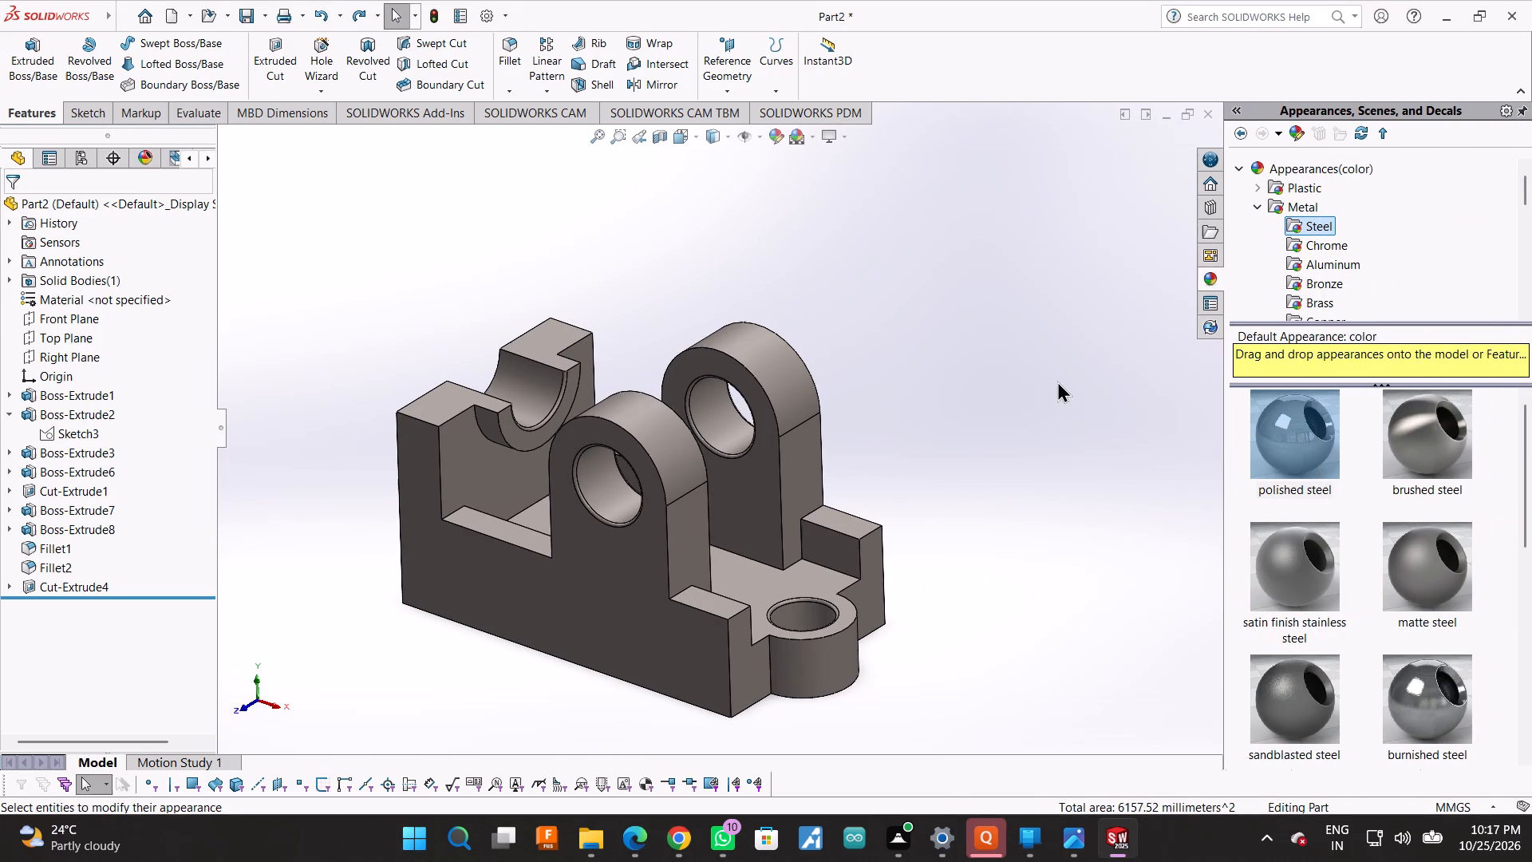
Apply polished steel to the half-round recess face, both lug hole faces and the end boss's hole face, and also to the whole part.
ctrl+click(543, 393)
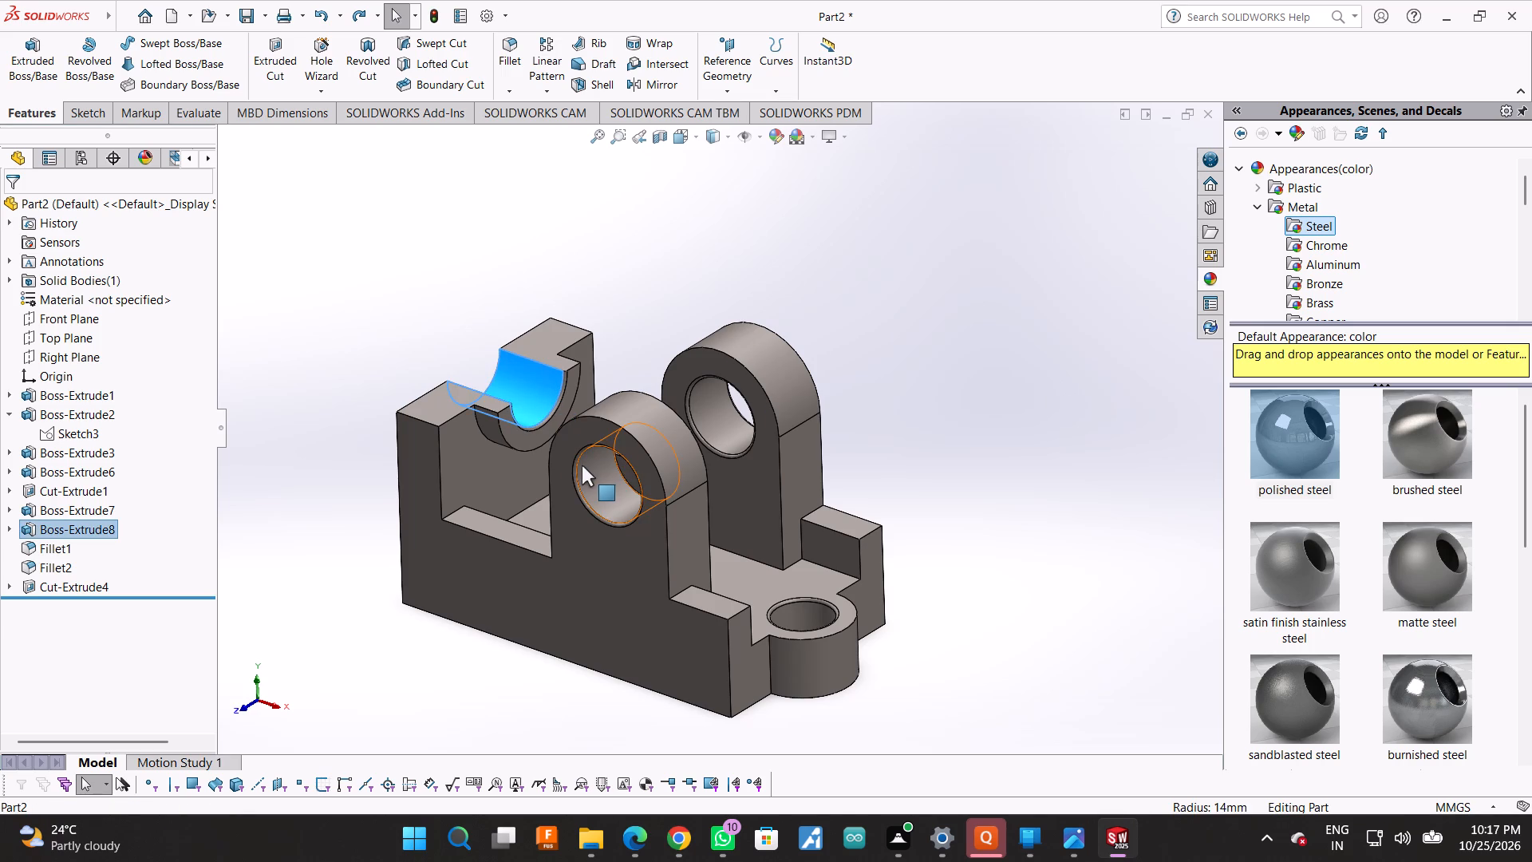
ctrl+click(582, 465)
ctrl+click(707, 415)
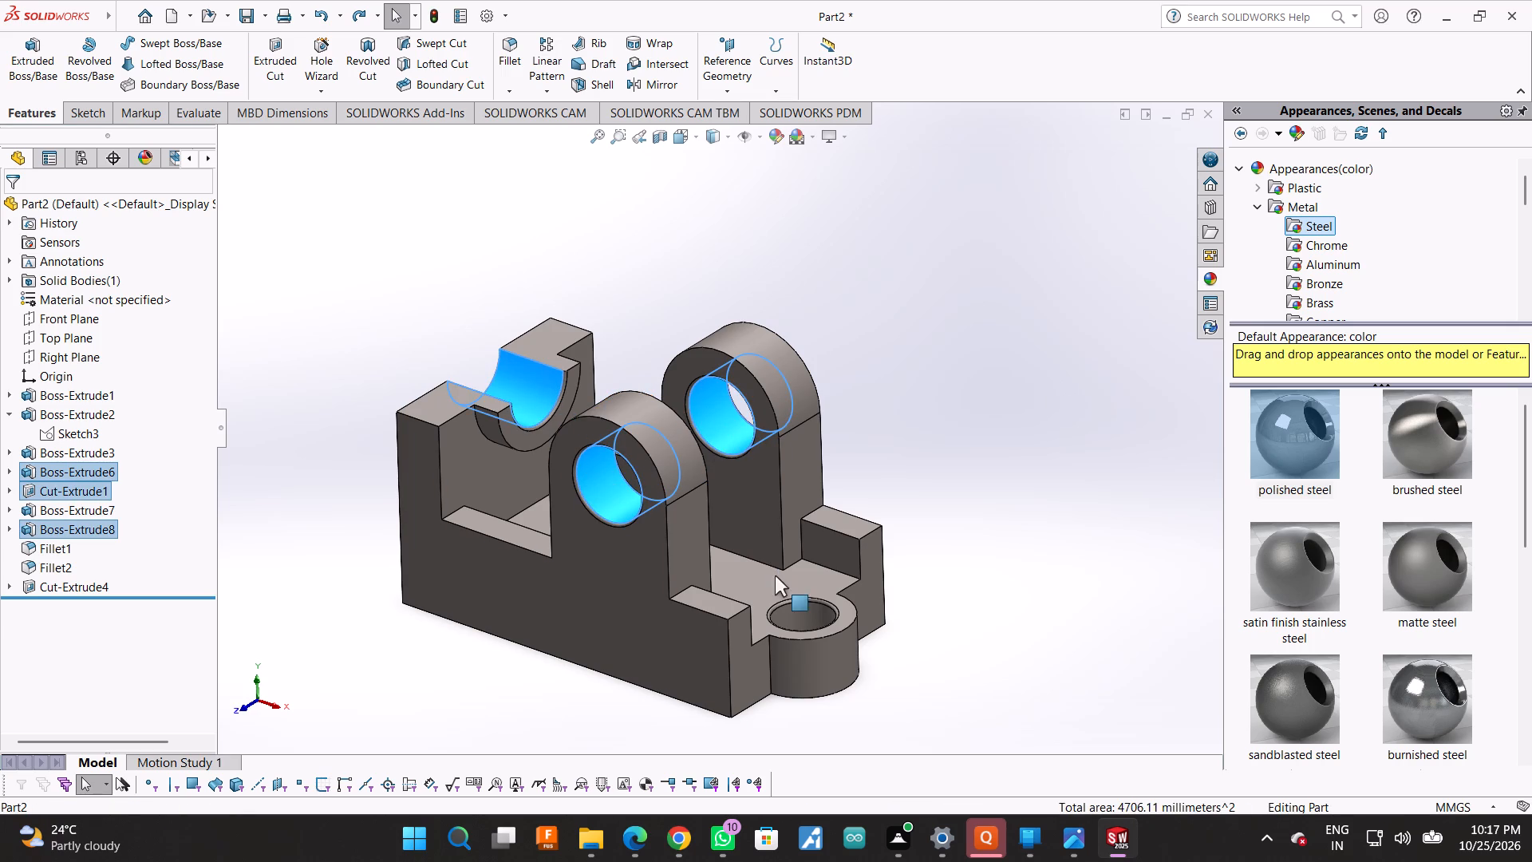
ctrl+click(798, 610)
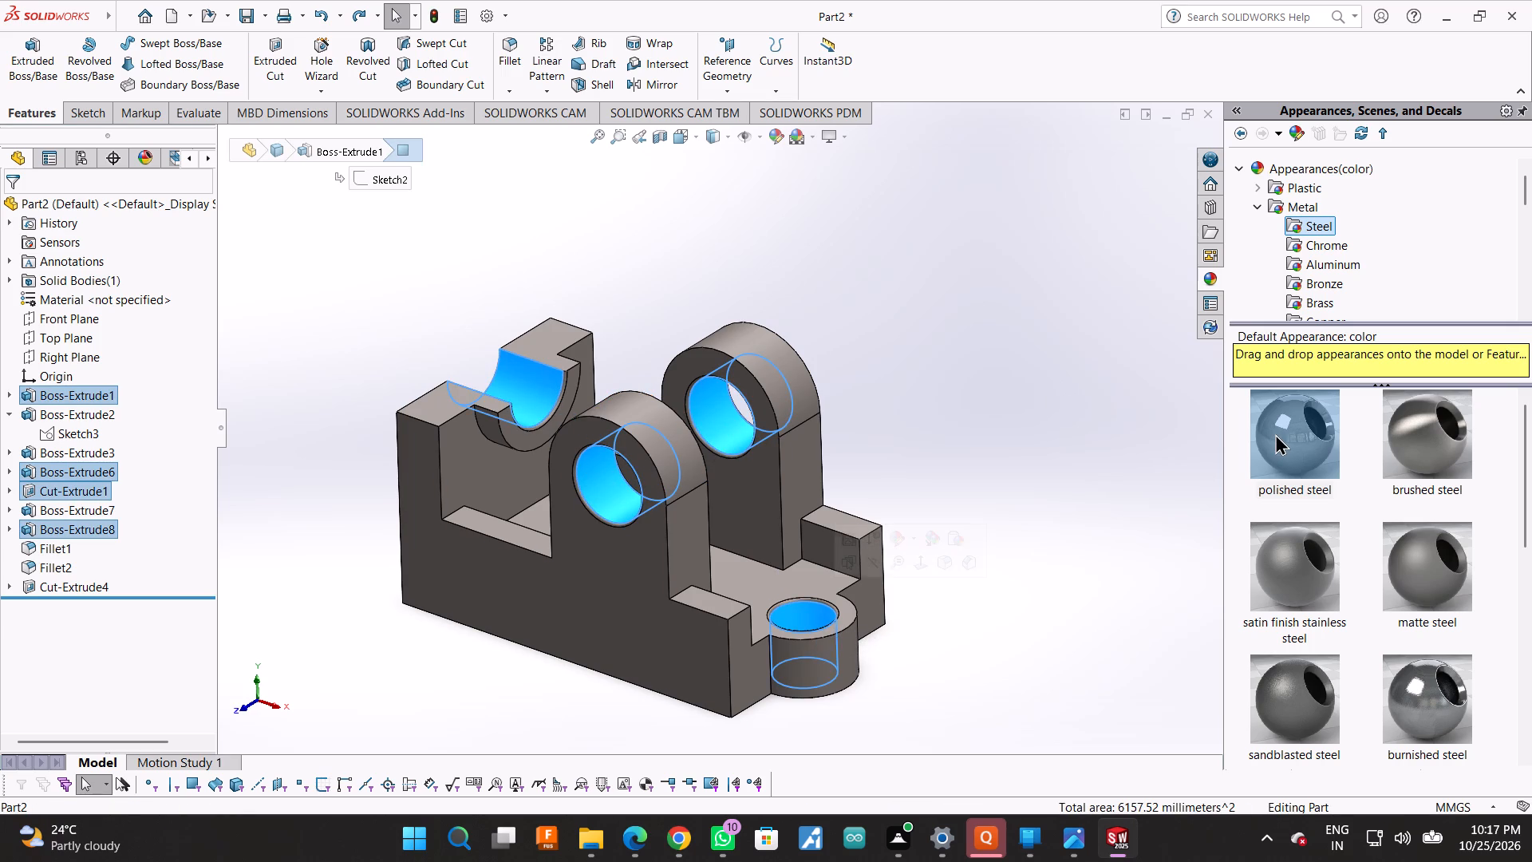
click(1275, 433)
click(1275, 433)
double_click(1275, 433)
click(1275, 433)
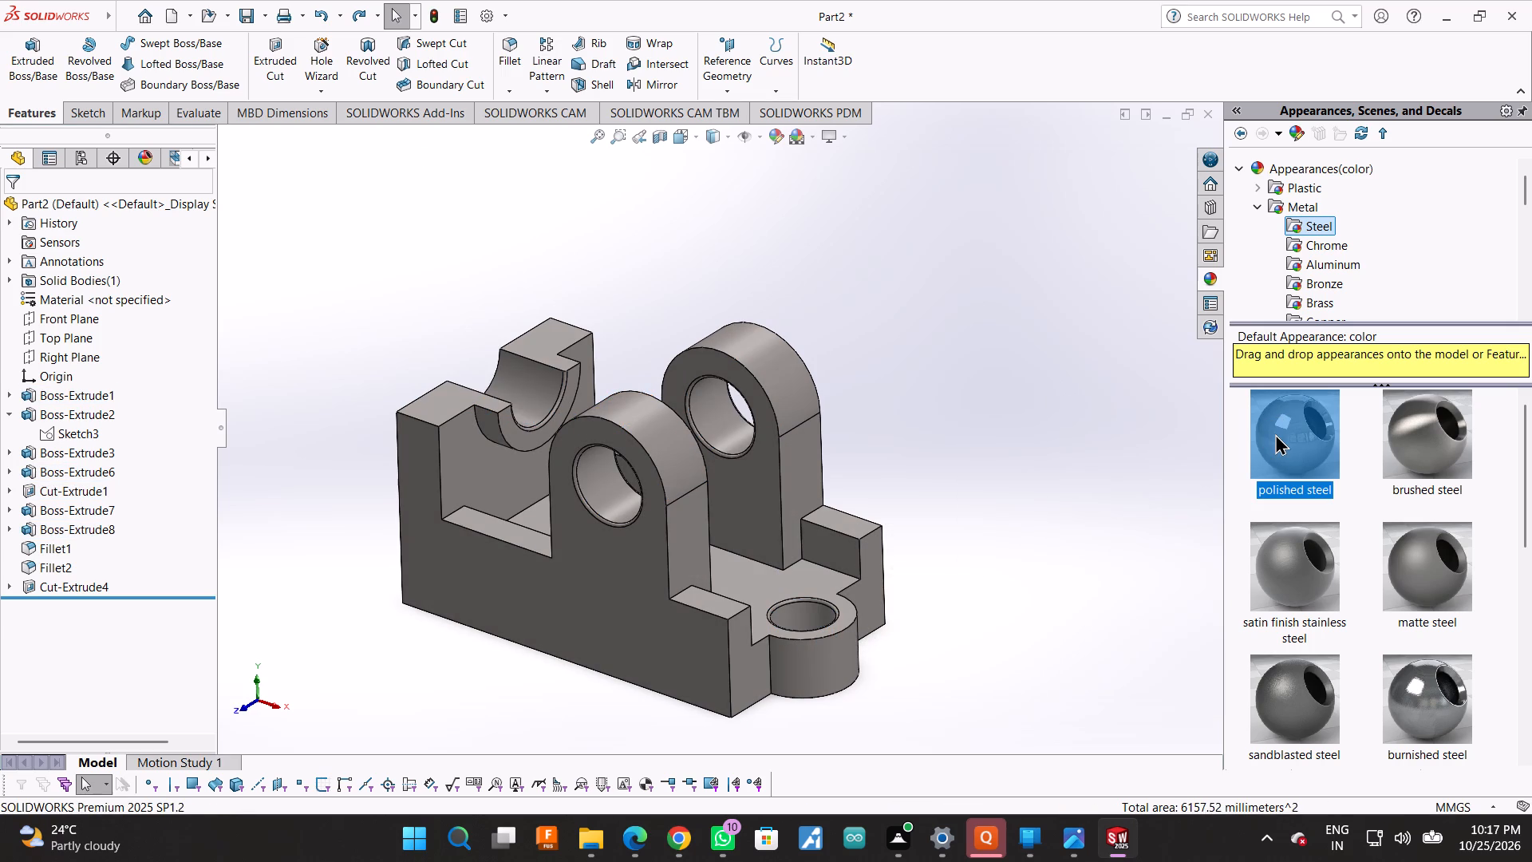
click(1024, 406)
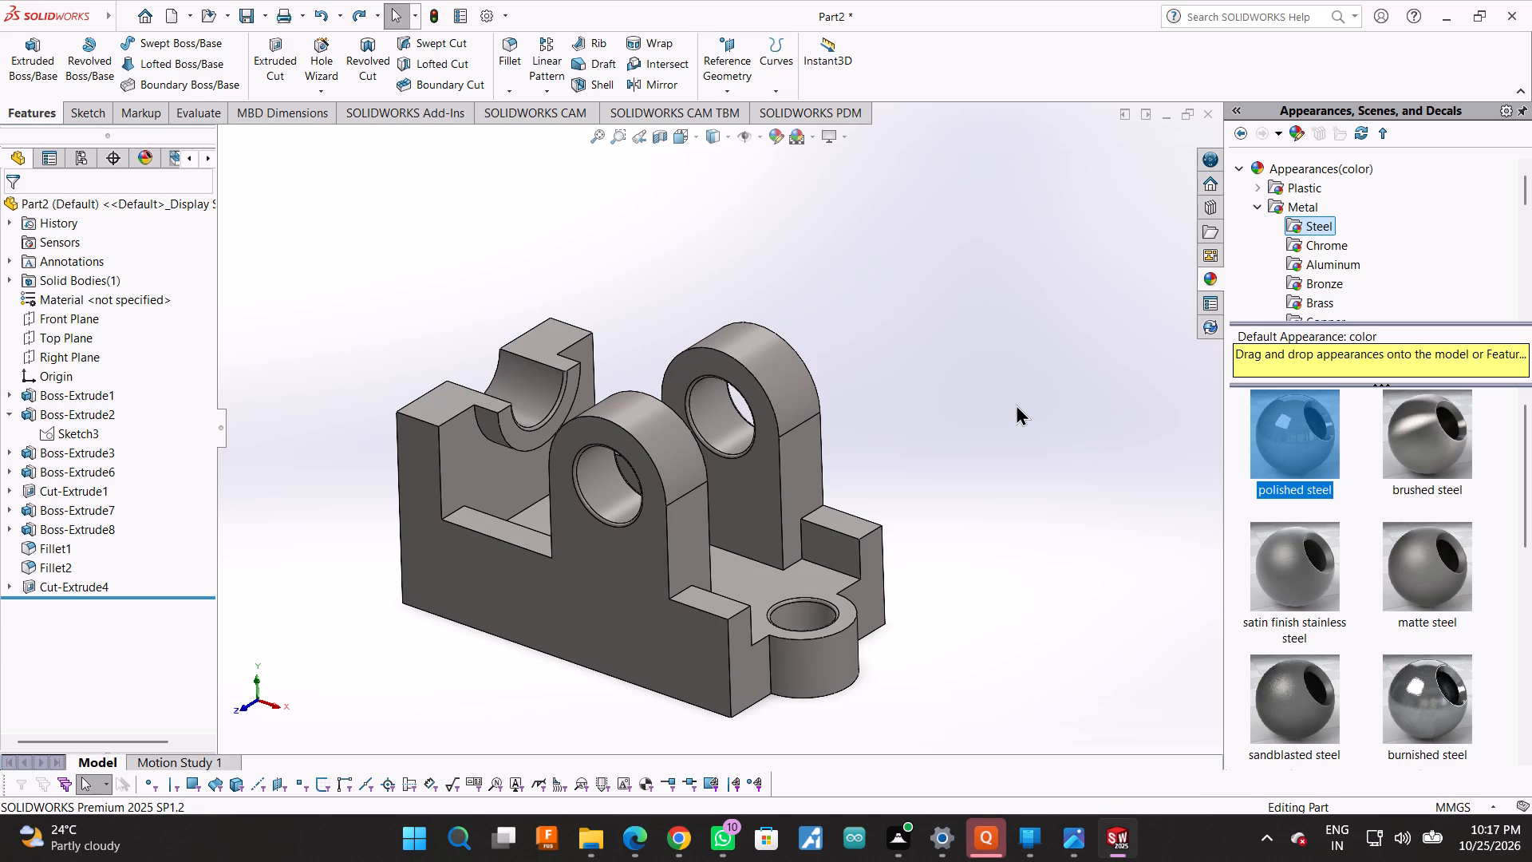
Set the primary colour of the whole part's polished steel appearance to cyan.
click(777, 140)
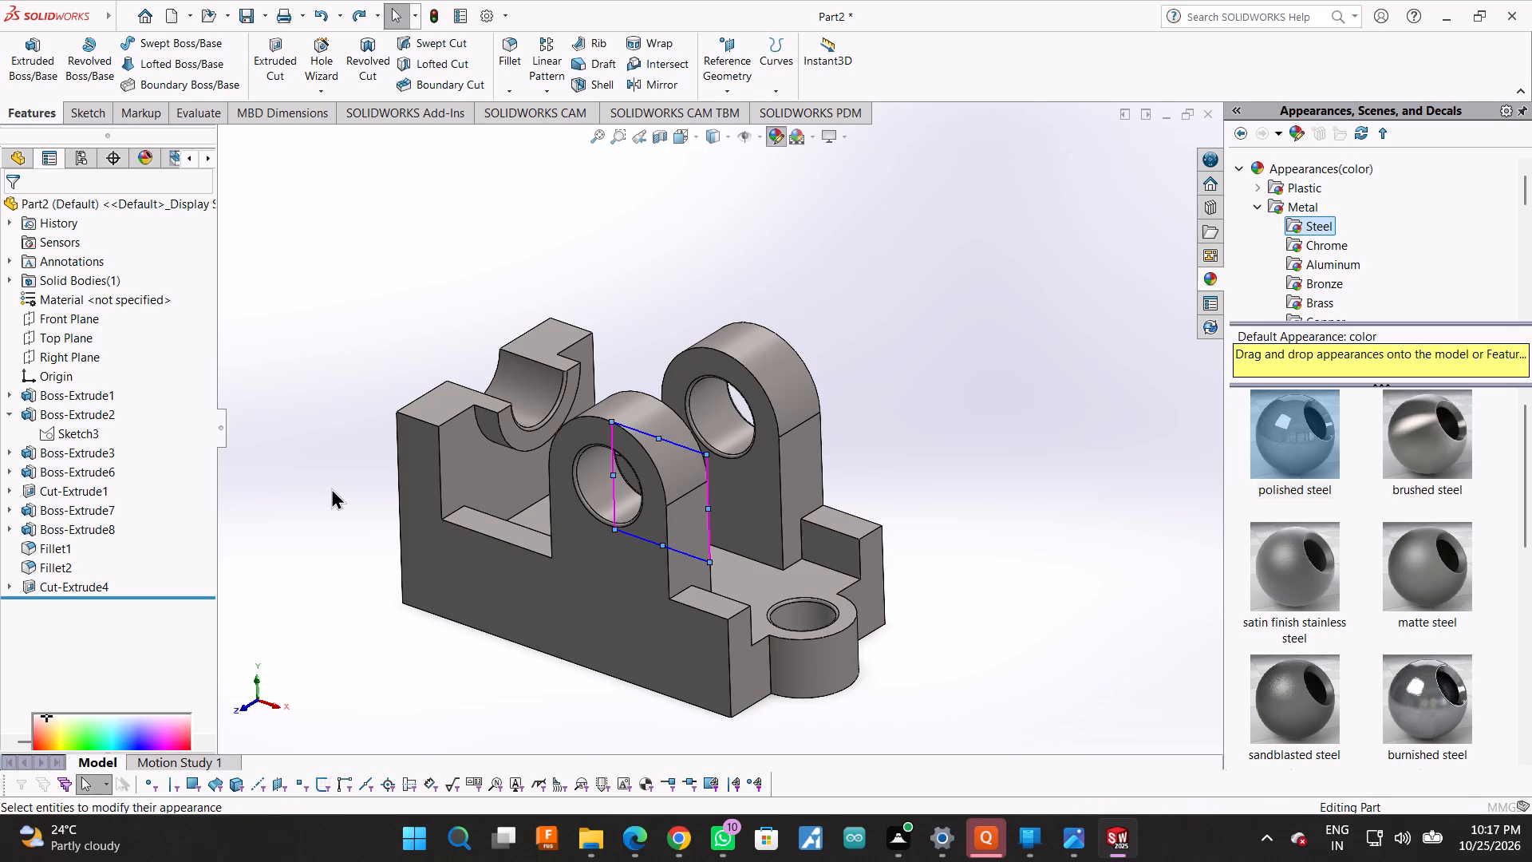
click(80, 523)
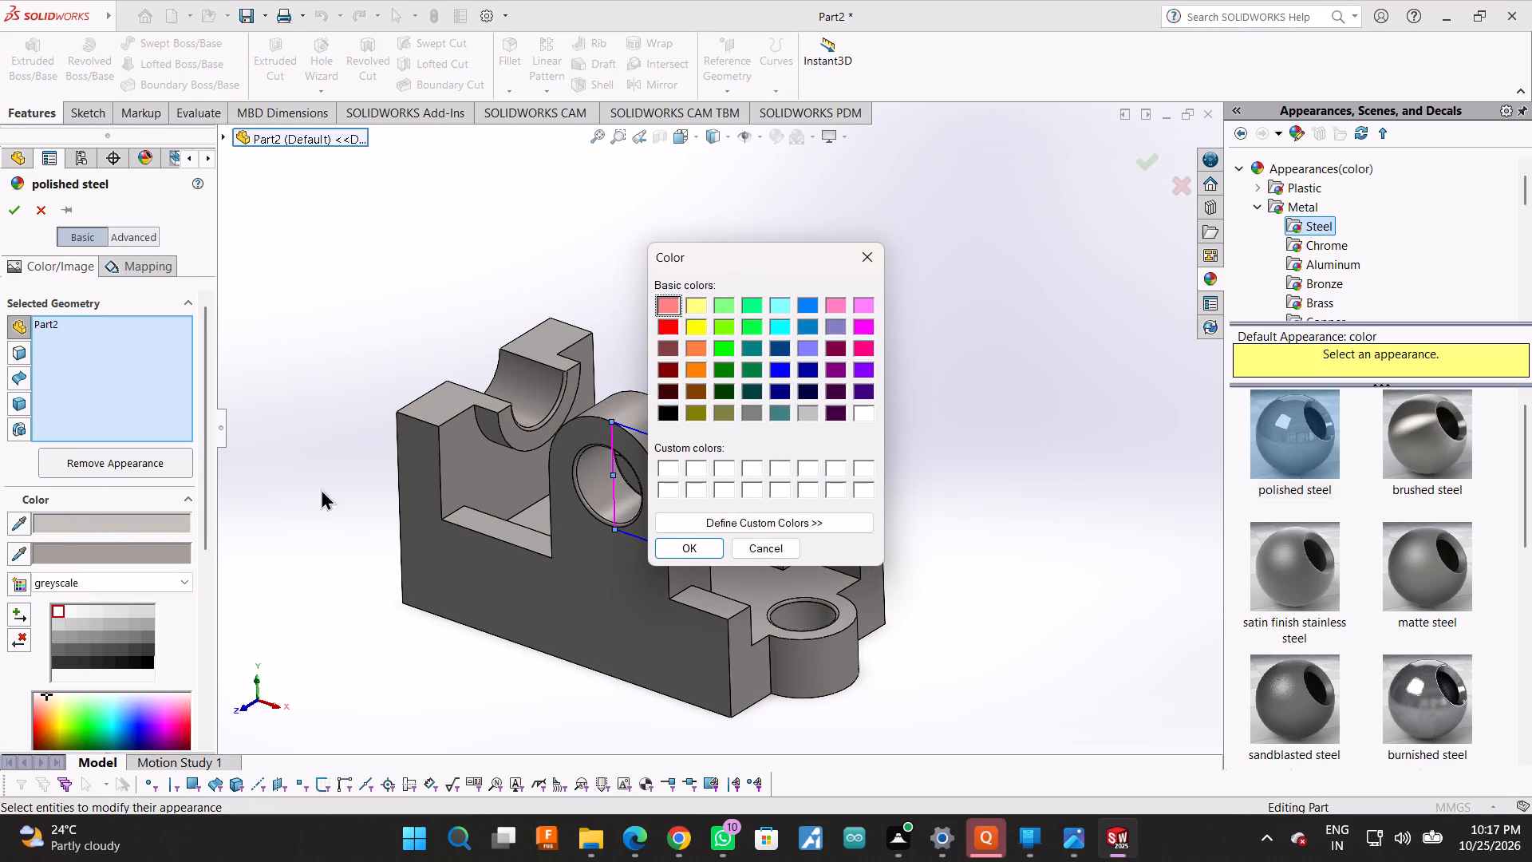
double_click(770, 322)
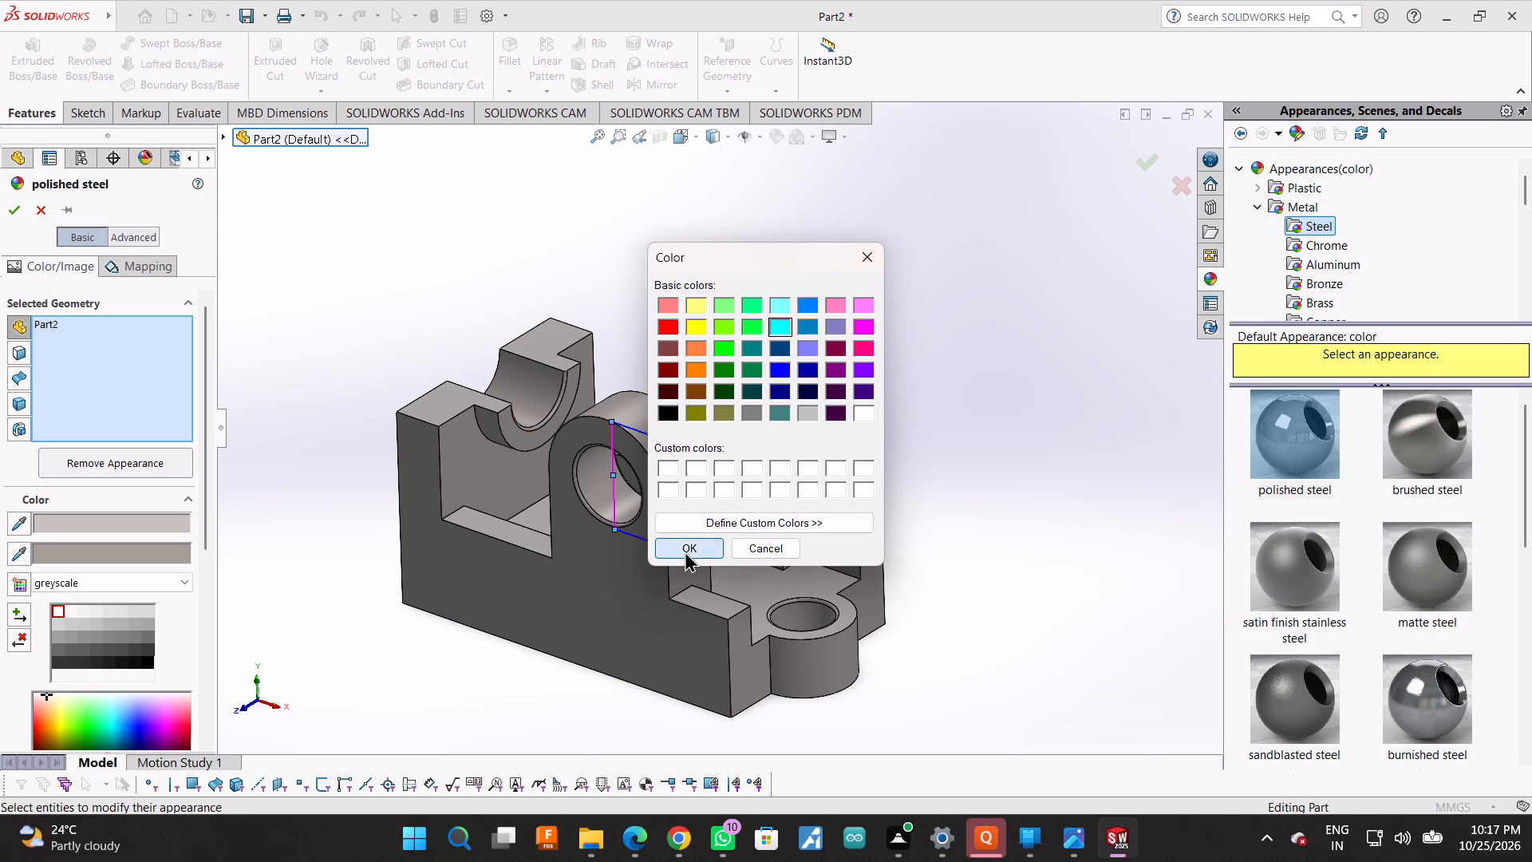
click(685, 551)
middle_drag(966, 376, 932, 480)
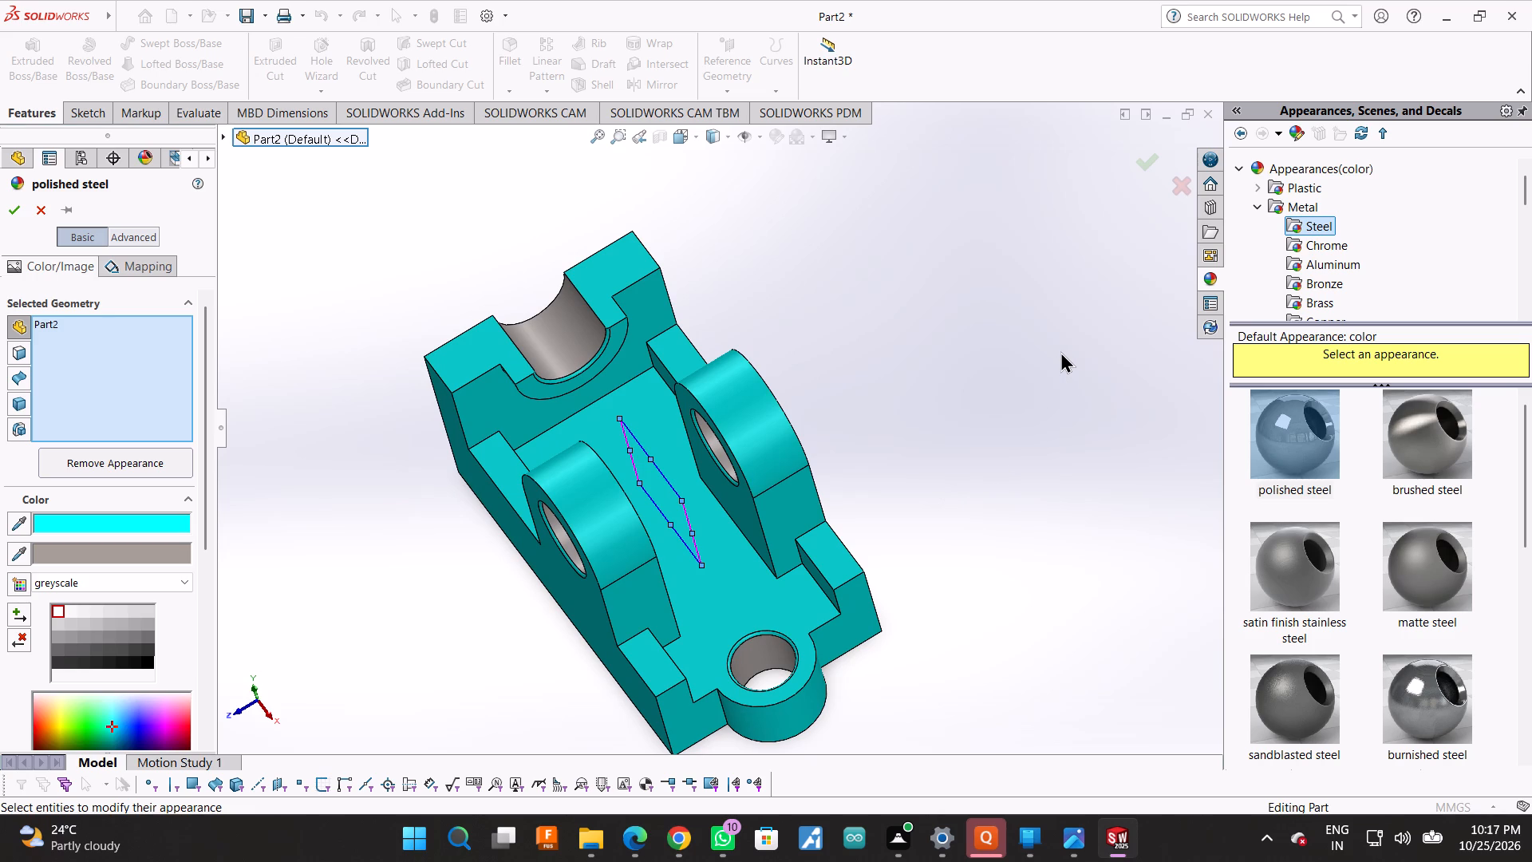
scroll(1016, 508, up, 3)
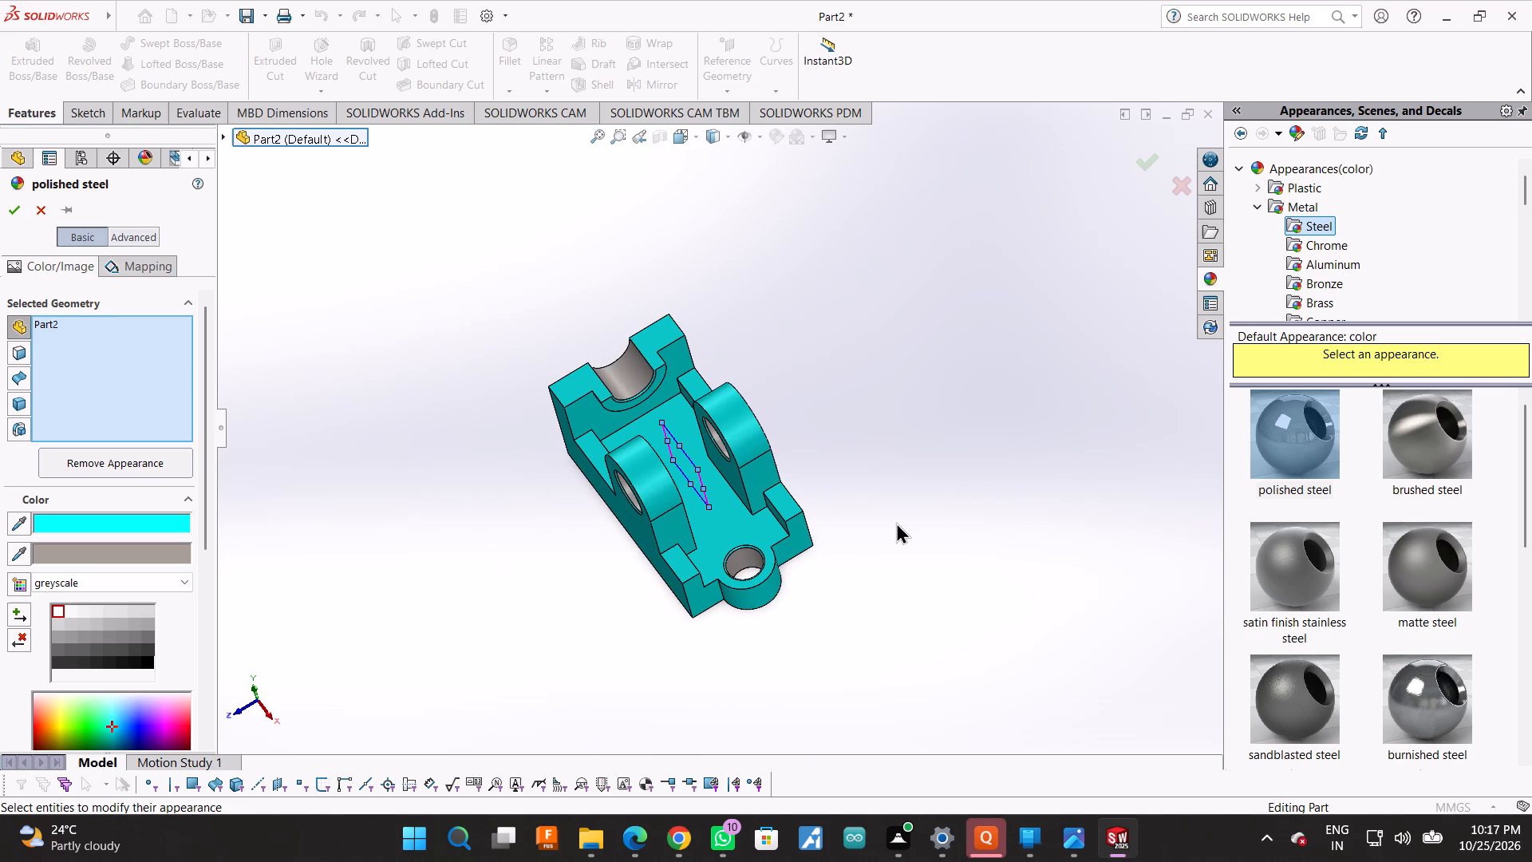
scroll(918, 492, up, 1)
click(1144, 166)
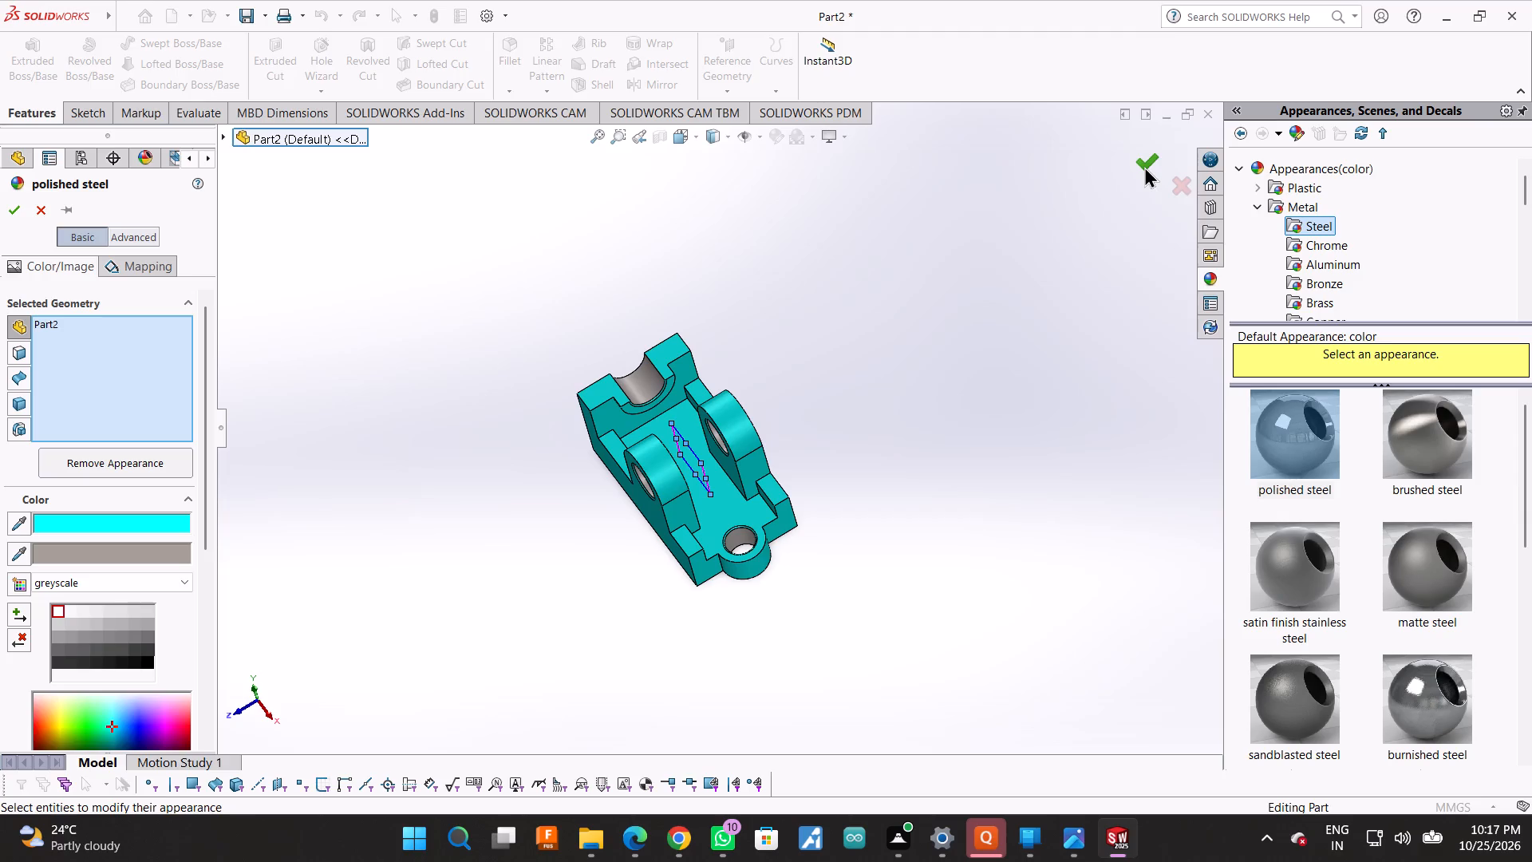
Narrow the appearance library pane to a single column of steel swatches.
drag(1226, 570, 1344, 565)
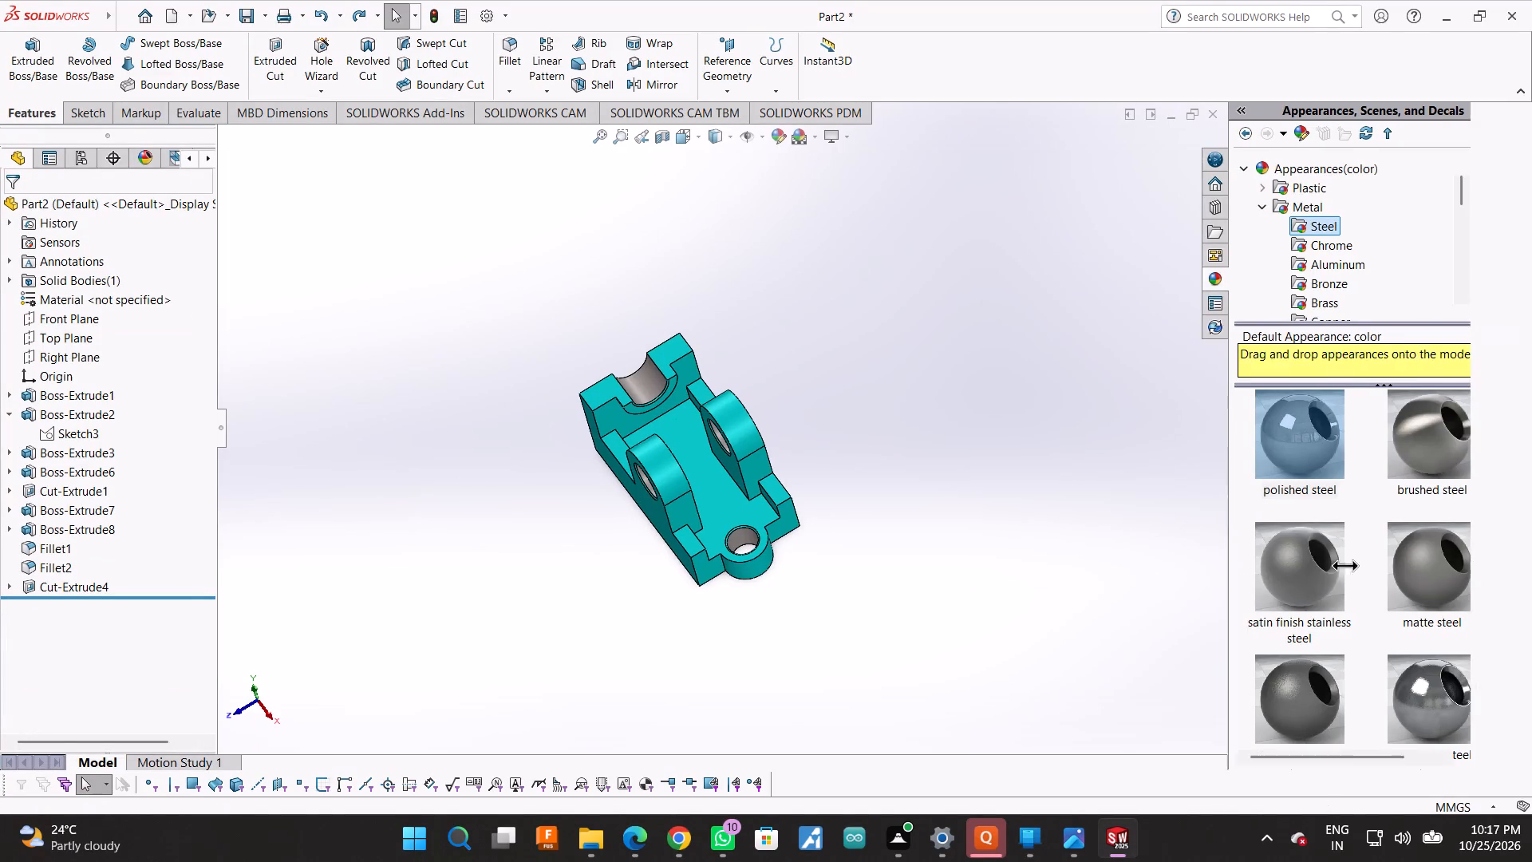
drag(1344, 565, 1394, 563)
drag(1441, 557, 1451, 556)
click(1451, 556)
Inspect the coloured bracket from all sides, checking the cyan body against the steel recess and hole faces.
middle_drag(882, 519, 950, 424)
scroll(950, 424, down, 4)
middle_click(847, 536)
middle_drag(851, 456, 769, 532)
scroll(827, 376, up, 2)
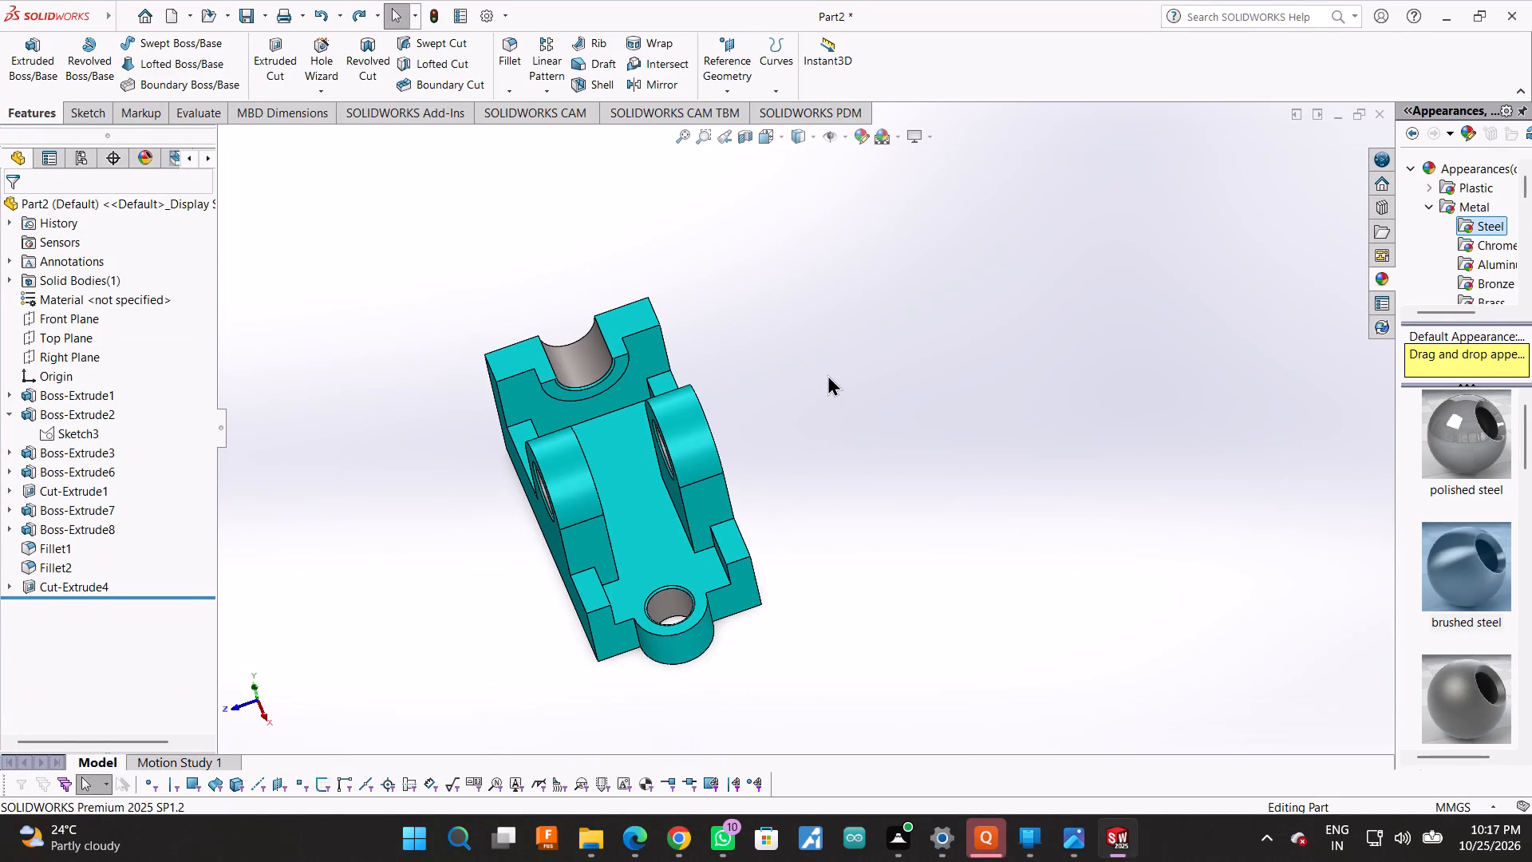
middle_drag(827, 374, 881, 664)
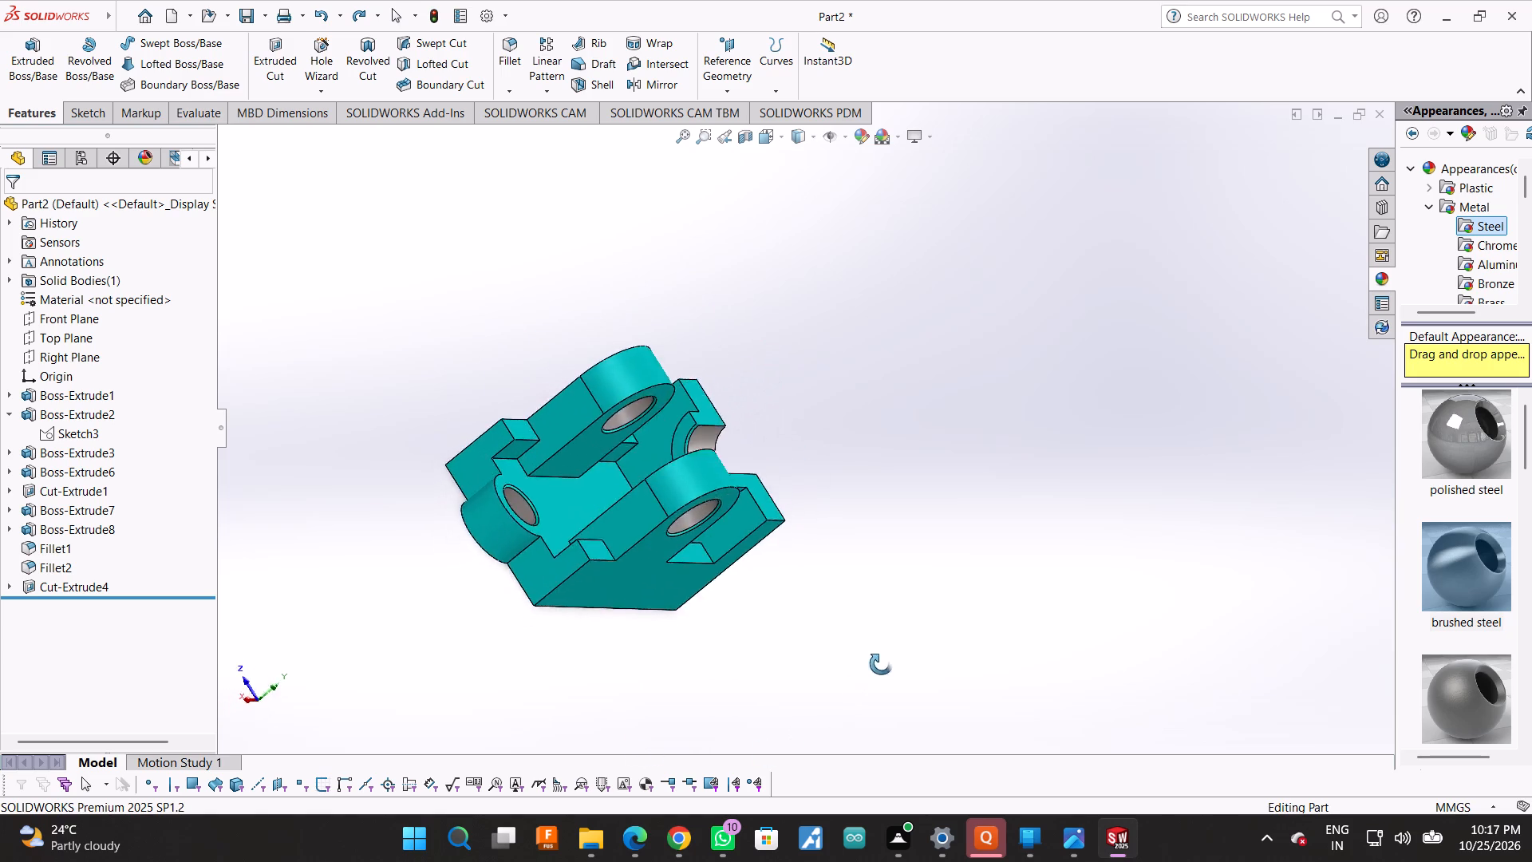
middle_drag(881, 664, 687, 477)
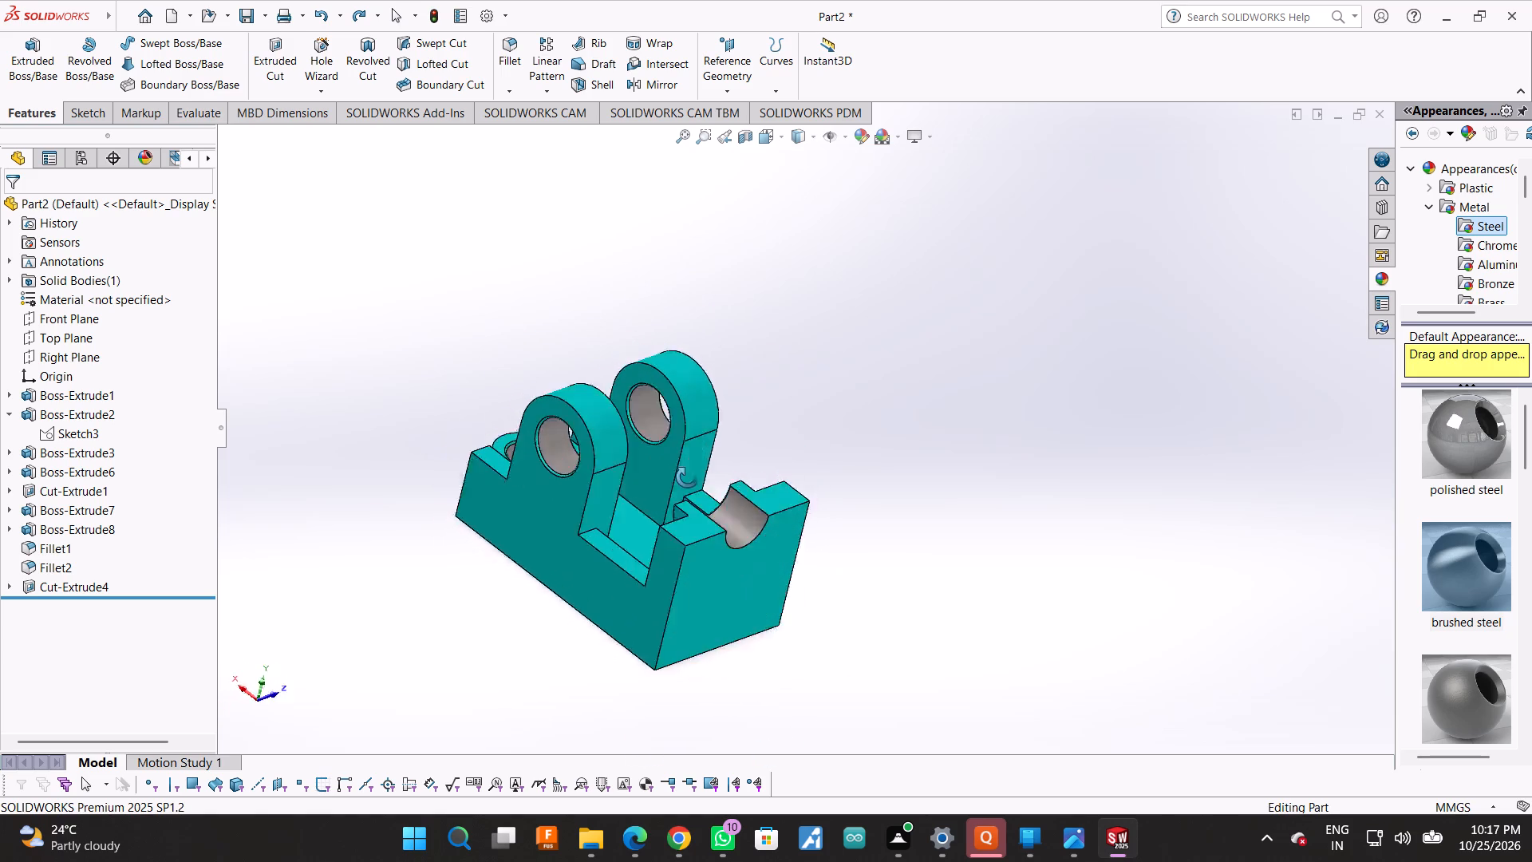
middle_drag(687, 477, 615, 480)
middle_drag(601, 480, 725, 561)
middle_drag(768, 565, 792, 564)
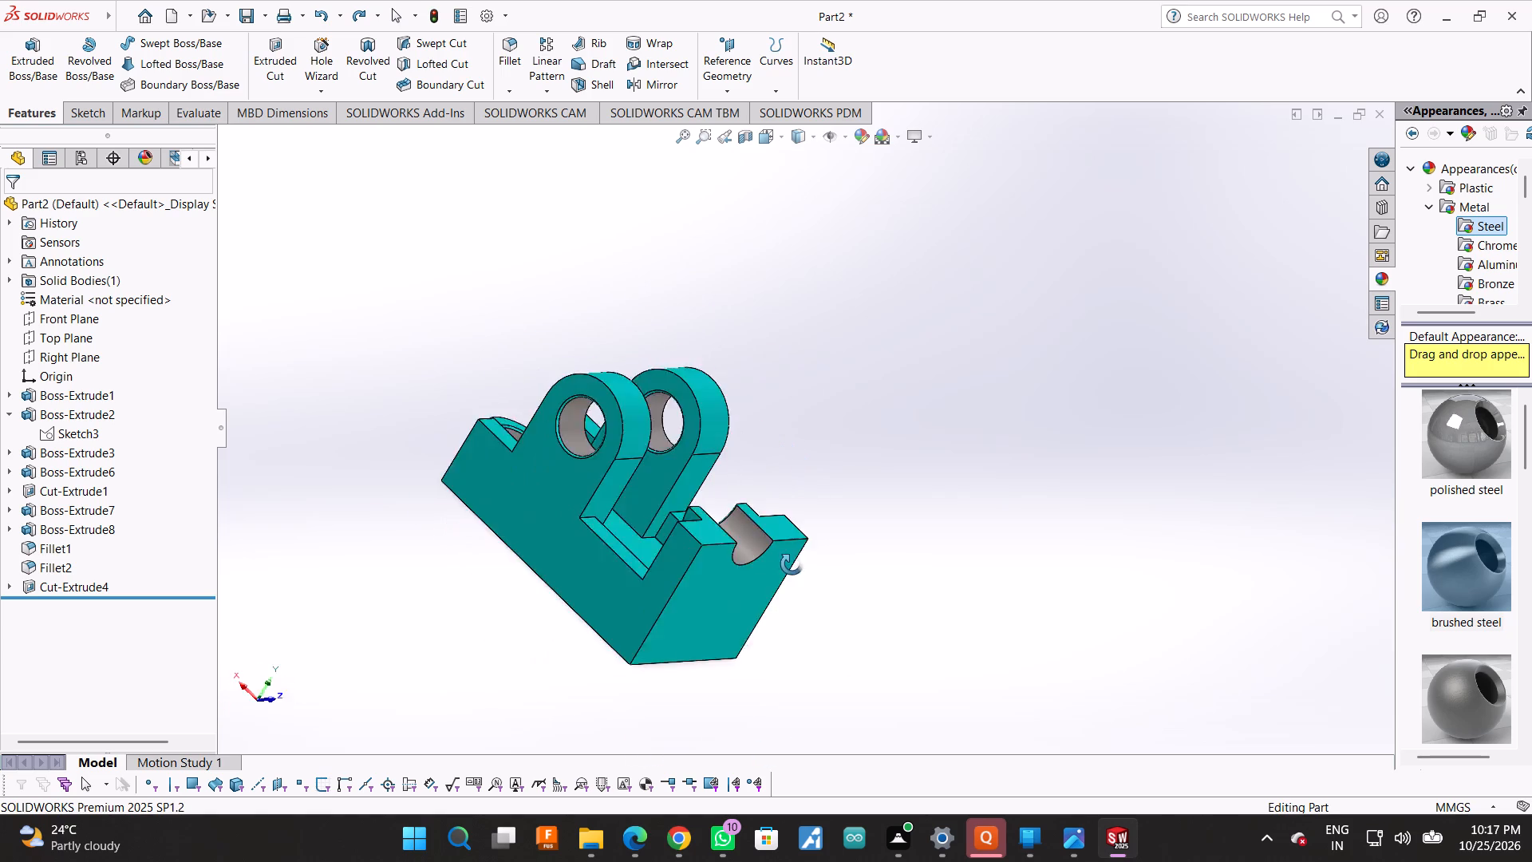
middle_drag(792, 564, 1242, 629)
middle_click(1095, 593)
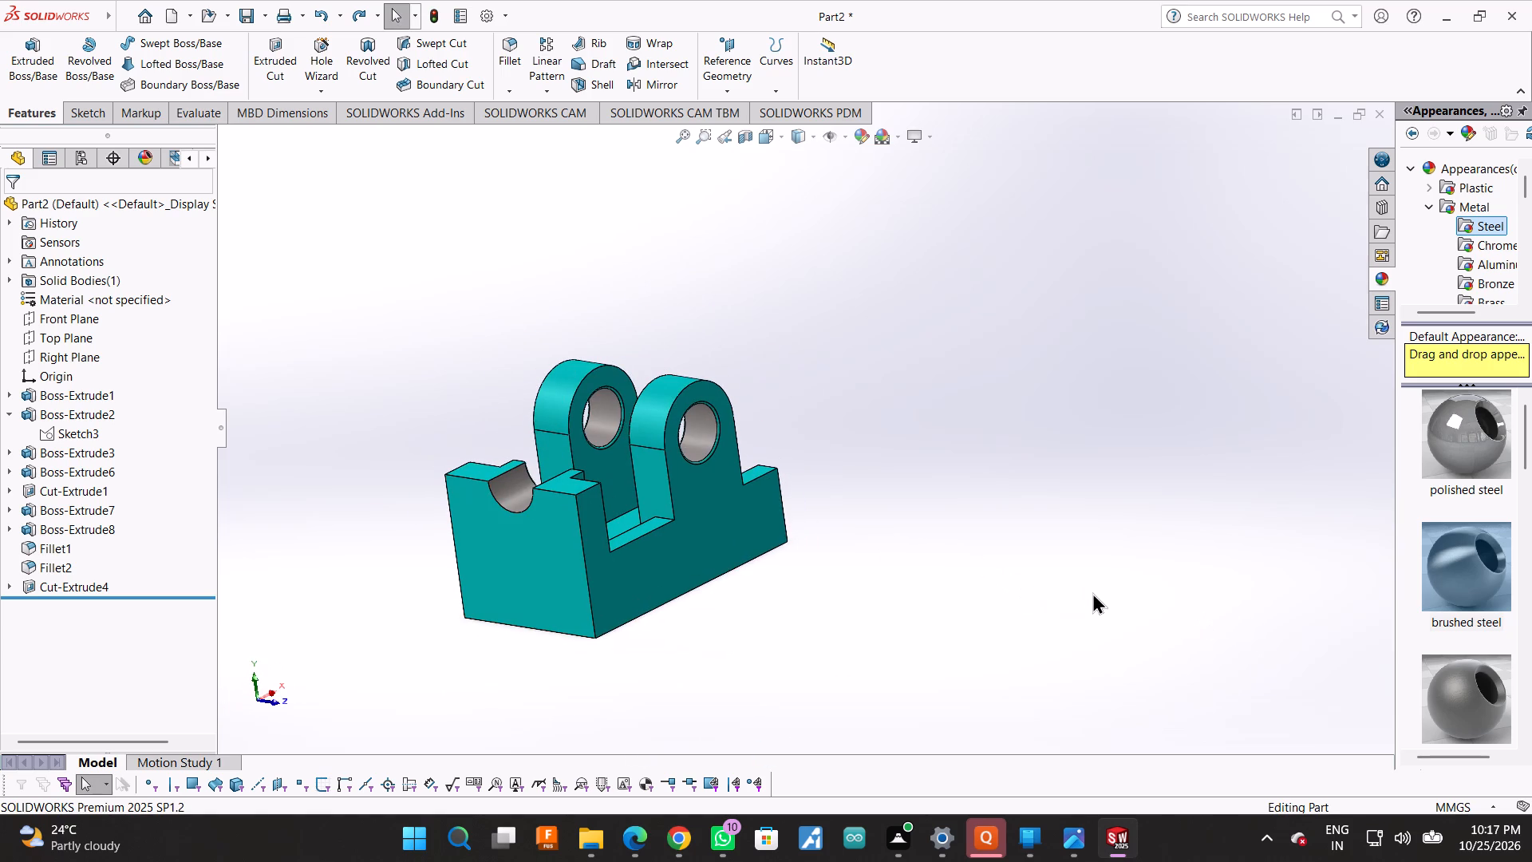
middle_drag(1092, 591, 669, 603)
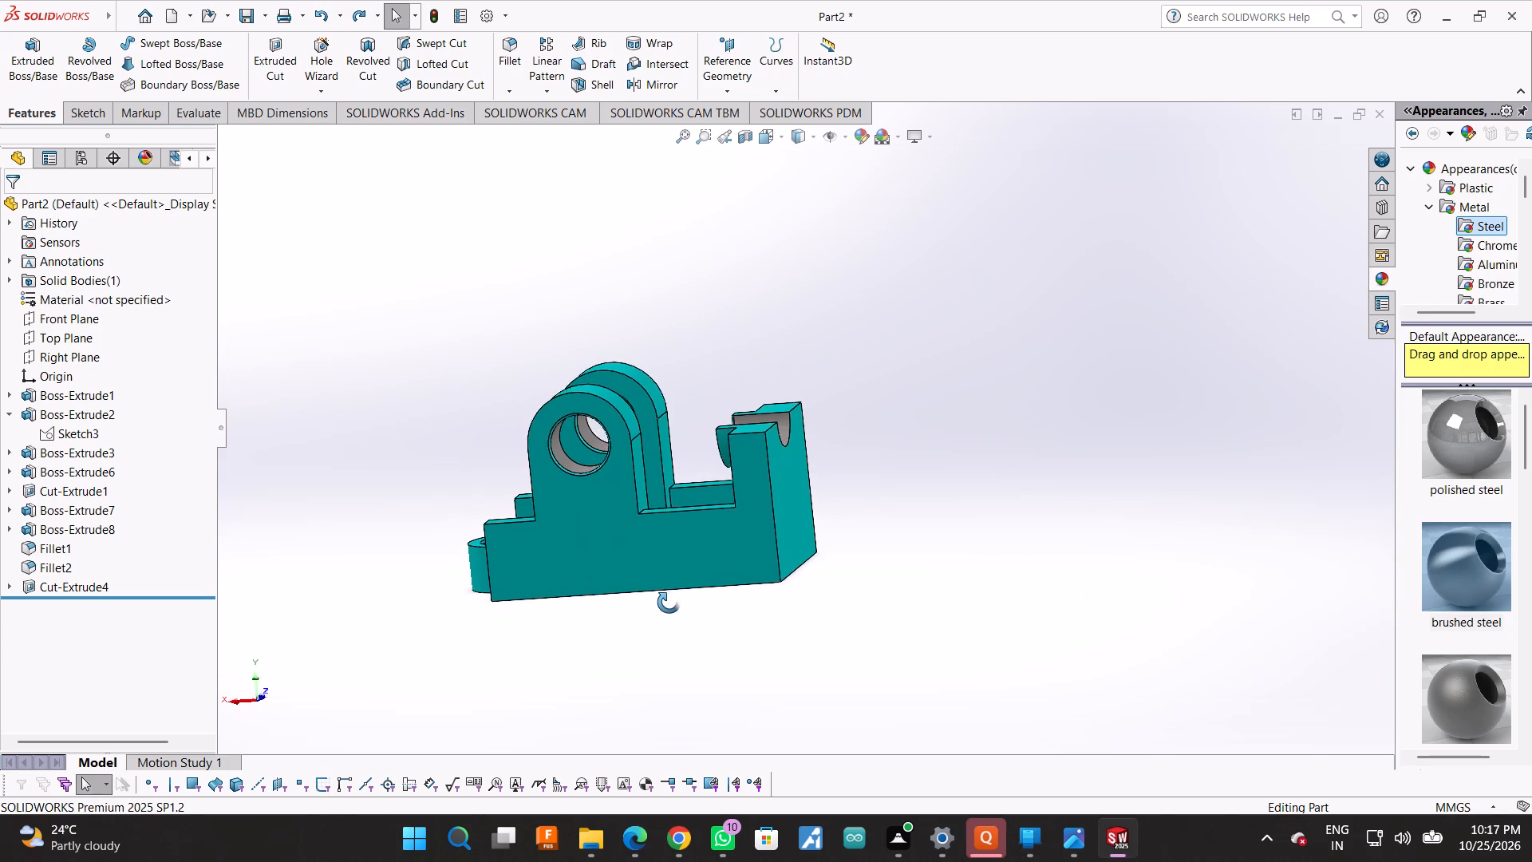
middle_drag(669, 603, 1013, 639)
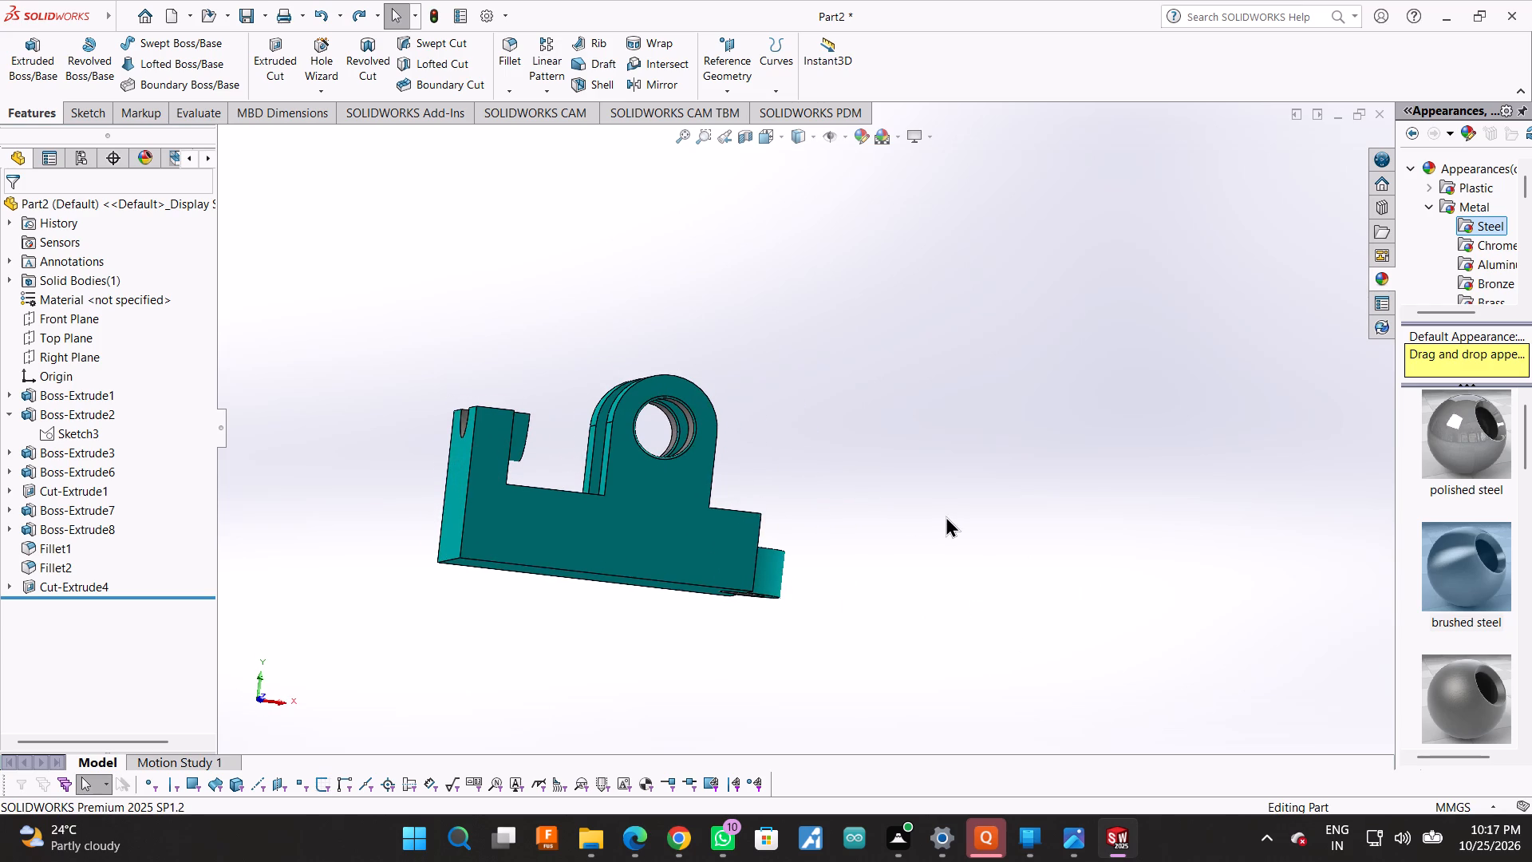
middle_drag(946, 516, 835, 632)
scroll(689, 527, down, 3)
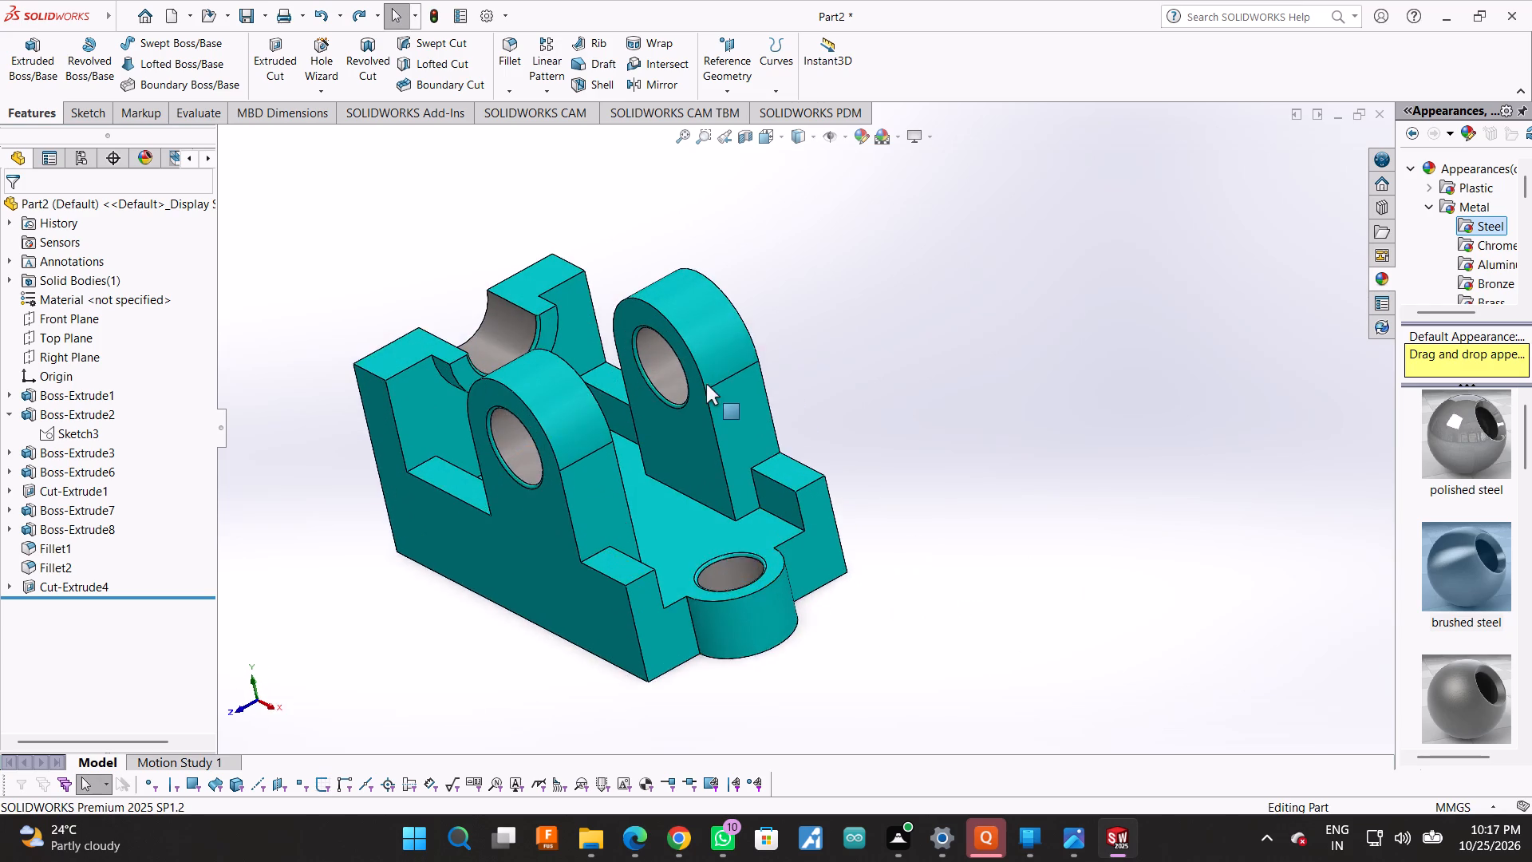
scroll(706, 384, down, 4)
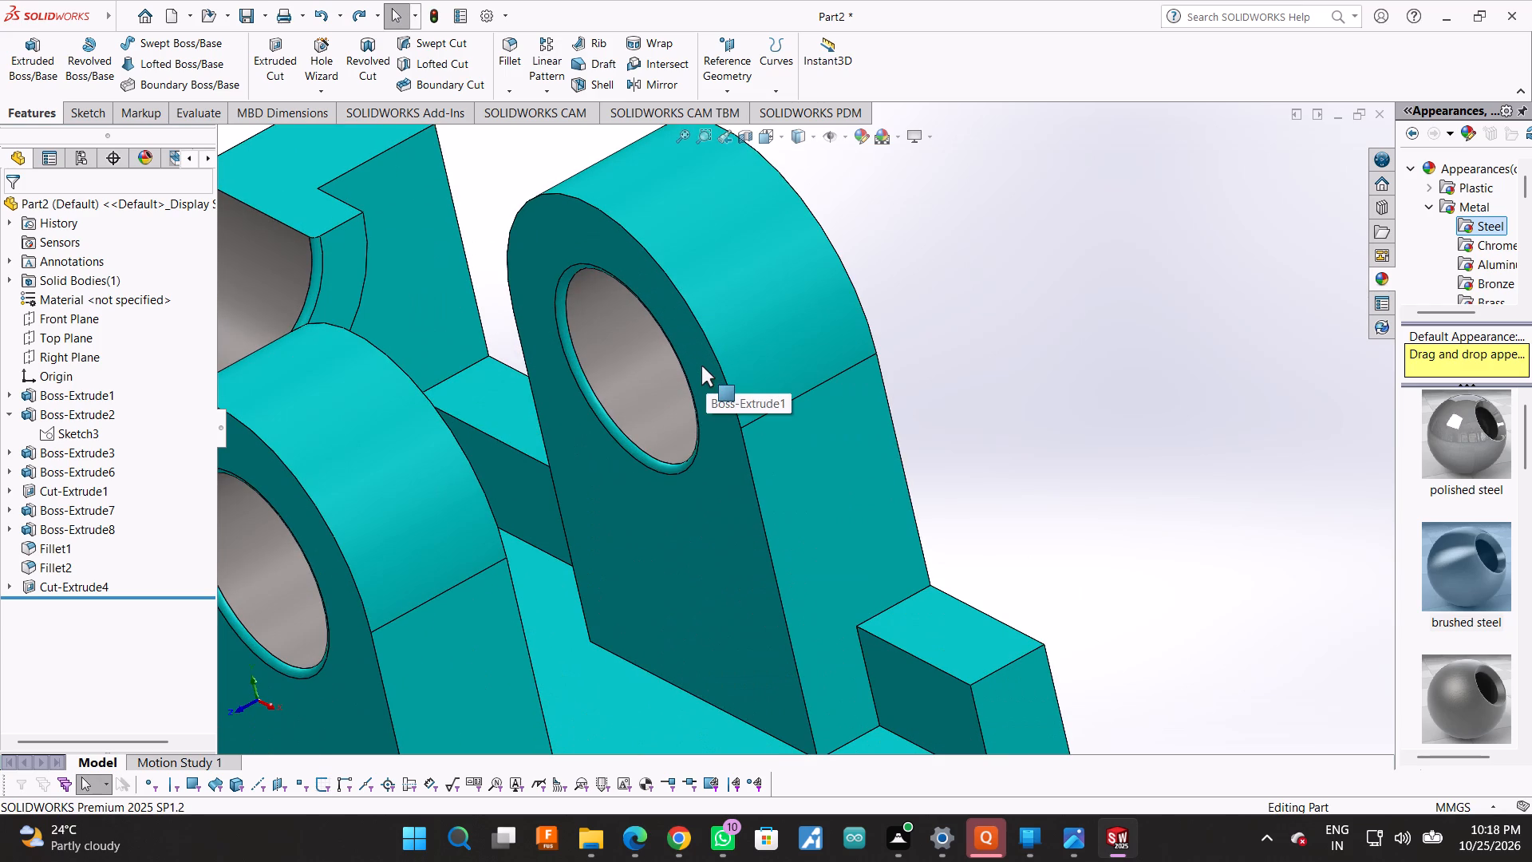
scroll(979, 386, up, 4)
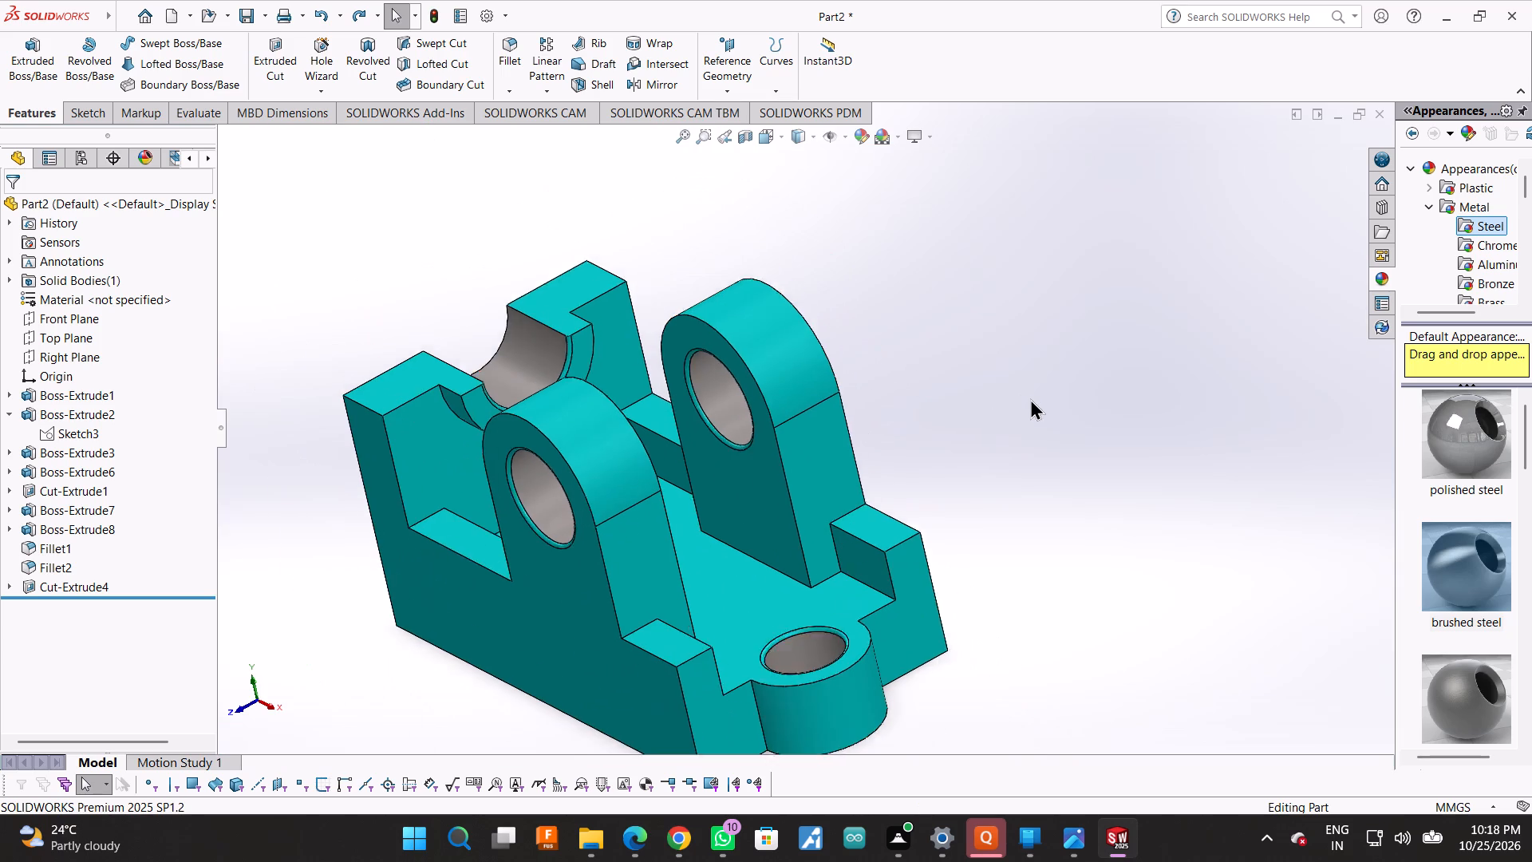
scroll(1030, 398, up, 1)
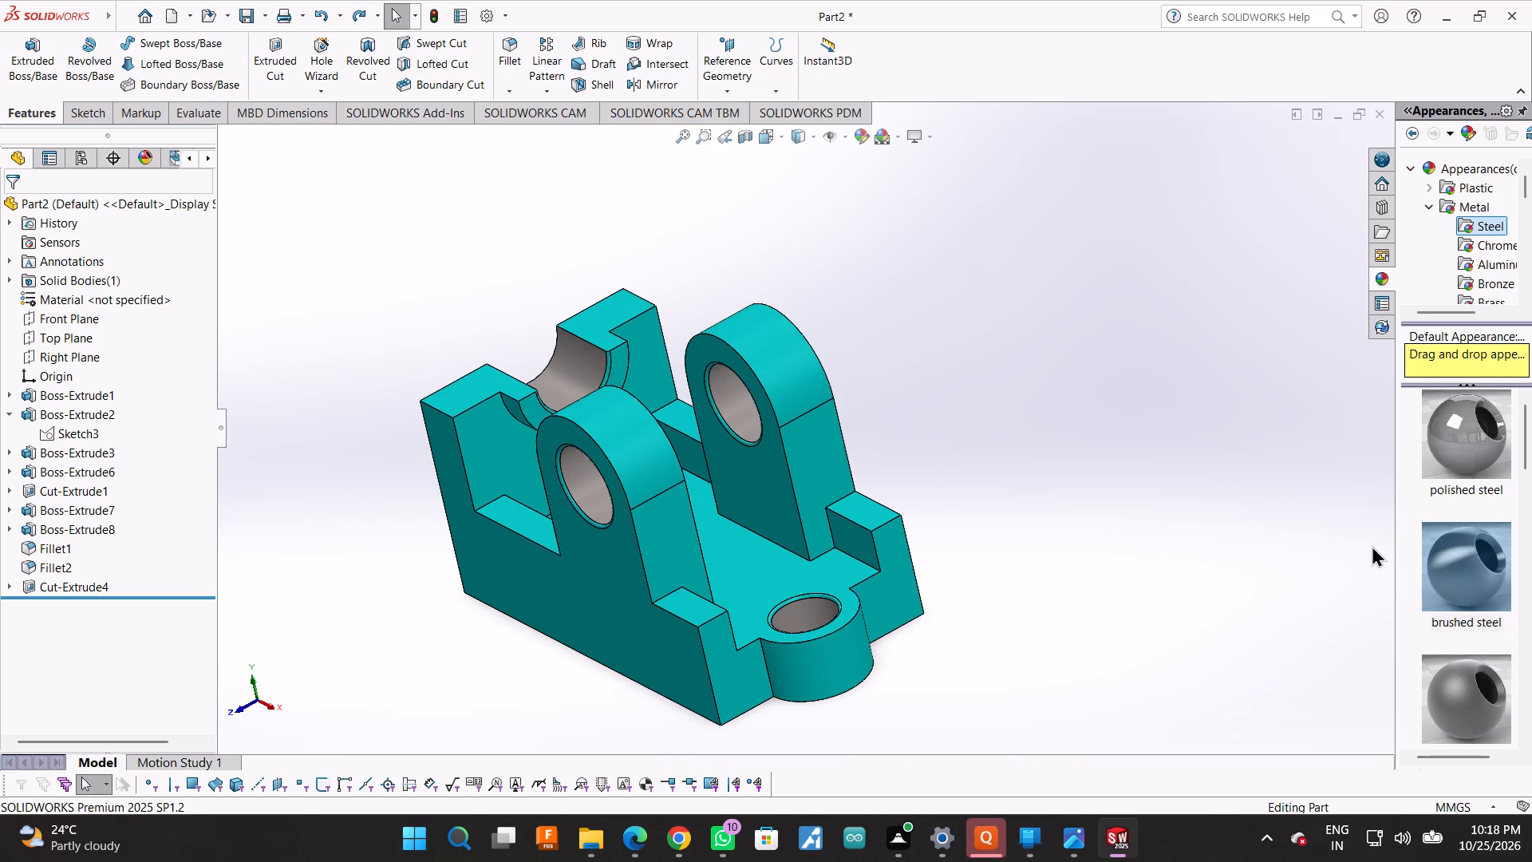
Collapse the appearance library pane so the model gets the full graphics area.
drag(1396, 545, 1531, 548)
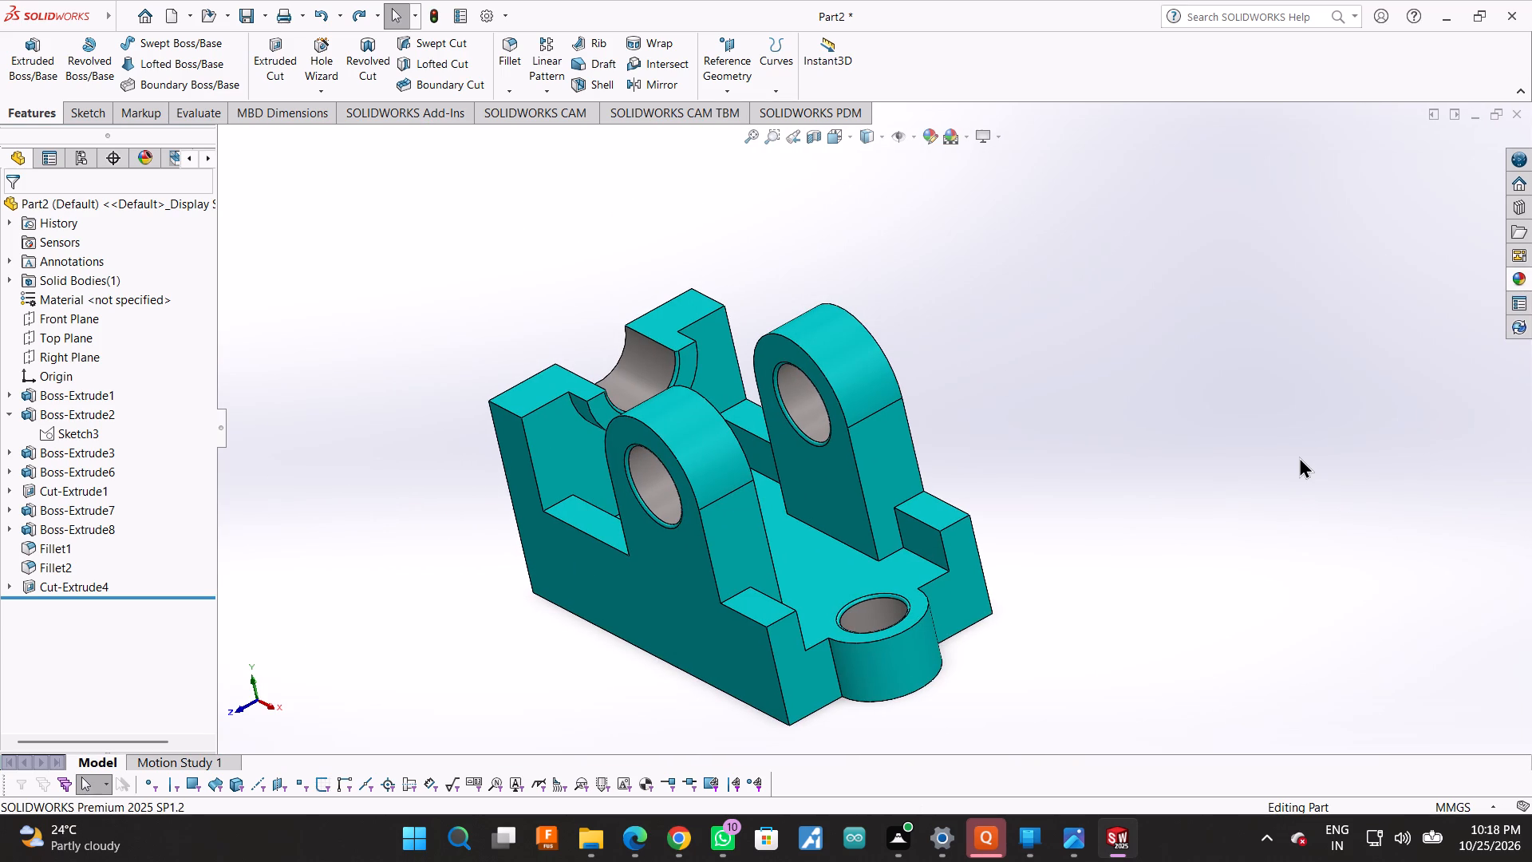
Examine the half-round recess face and both lug holes up close, selecting and deselecting faces there in turn.
scroll(1298, 457, down, 3)
scroll(1298, 457, up, 3)
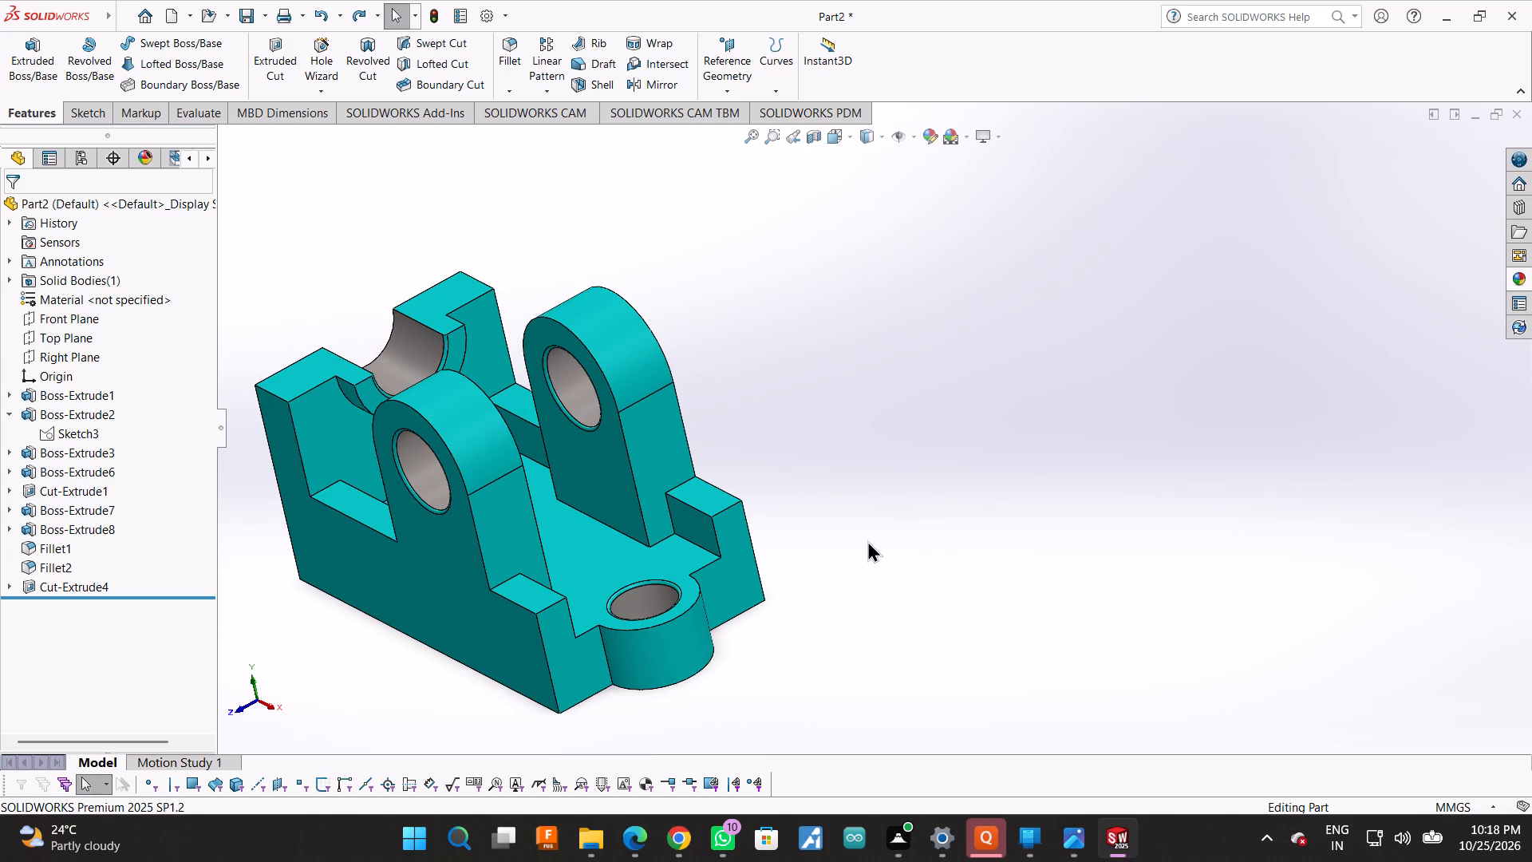
scroll(889, 554, up, 4)
scroll(653, 413, down, 9)
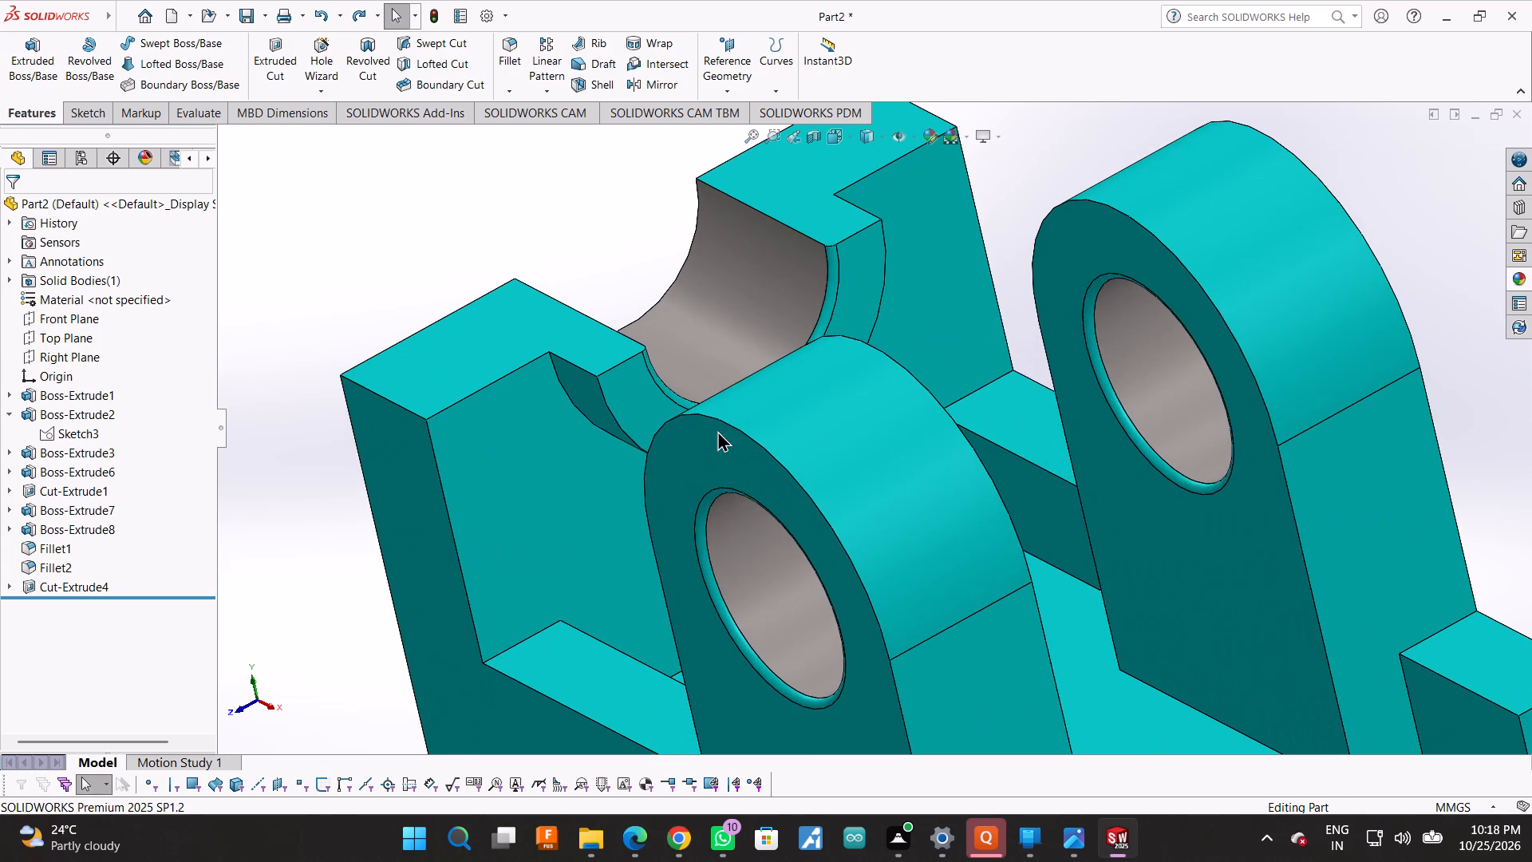
click(723, 337)
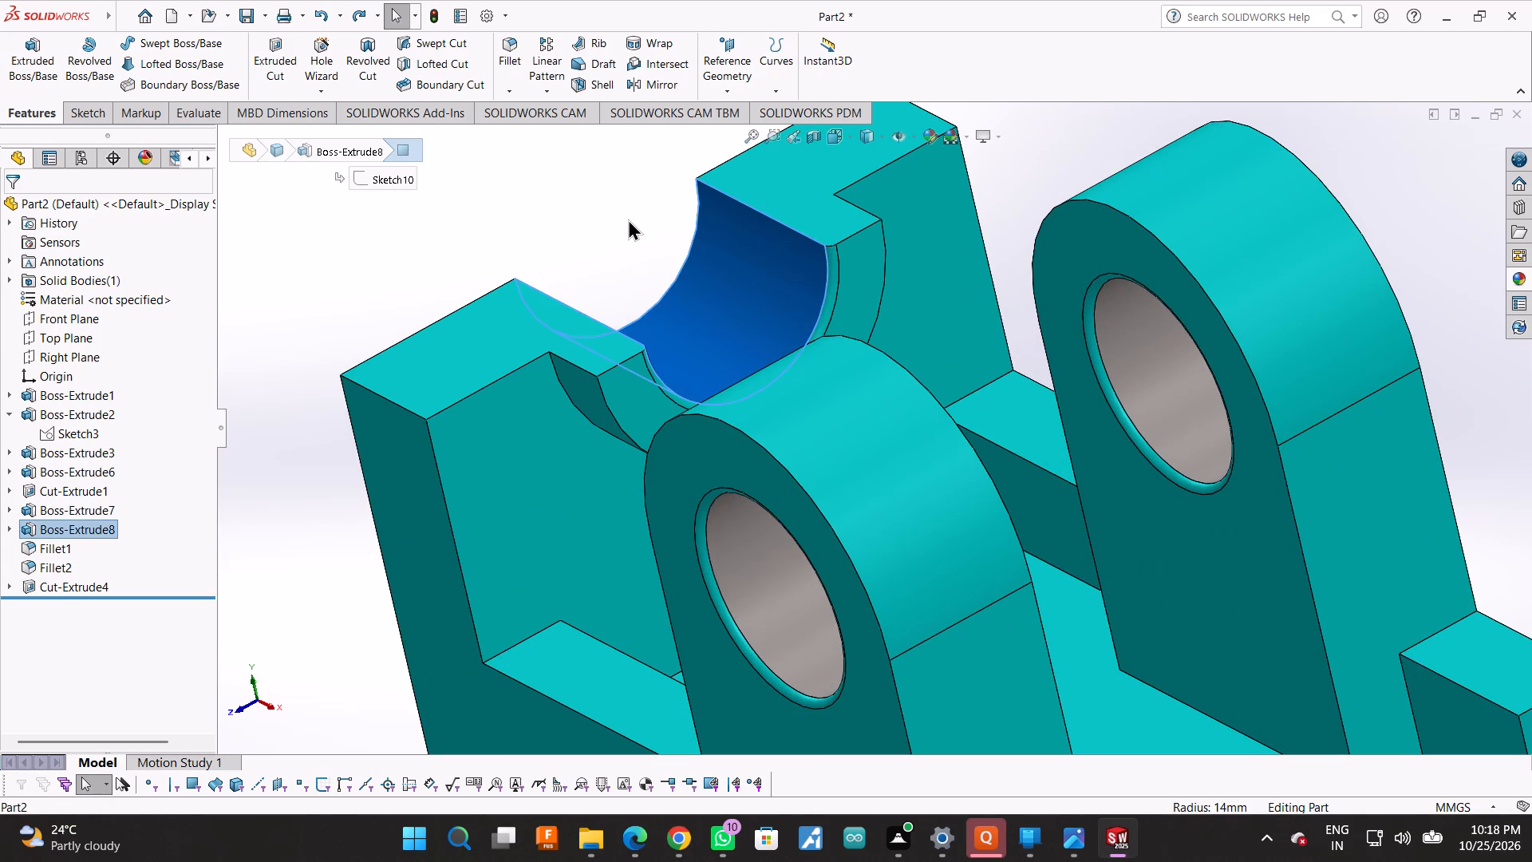
click(628, 219)
scroll(637, 323, up, 2)
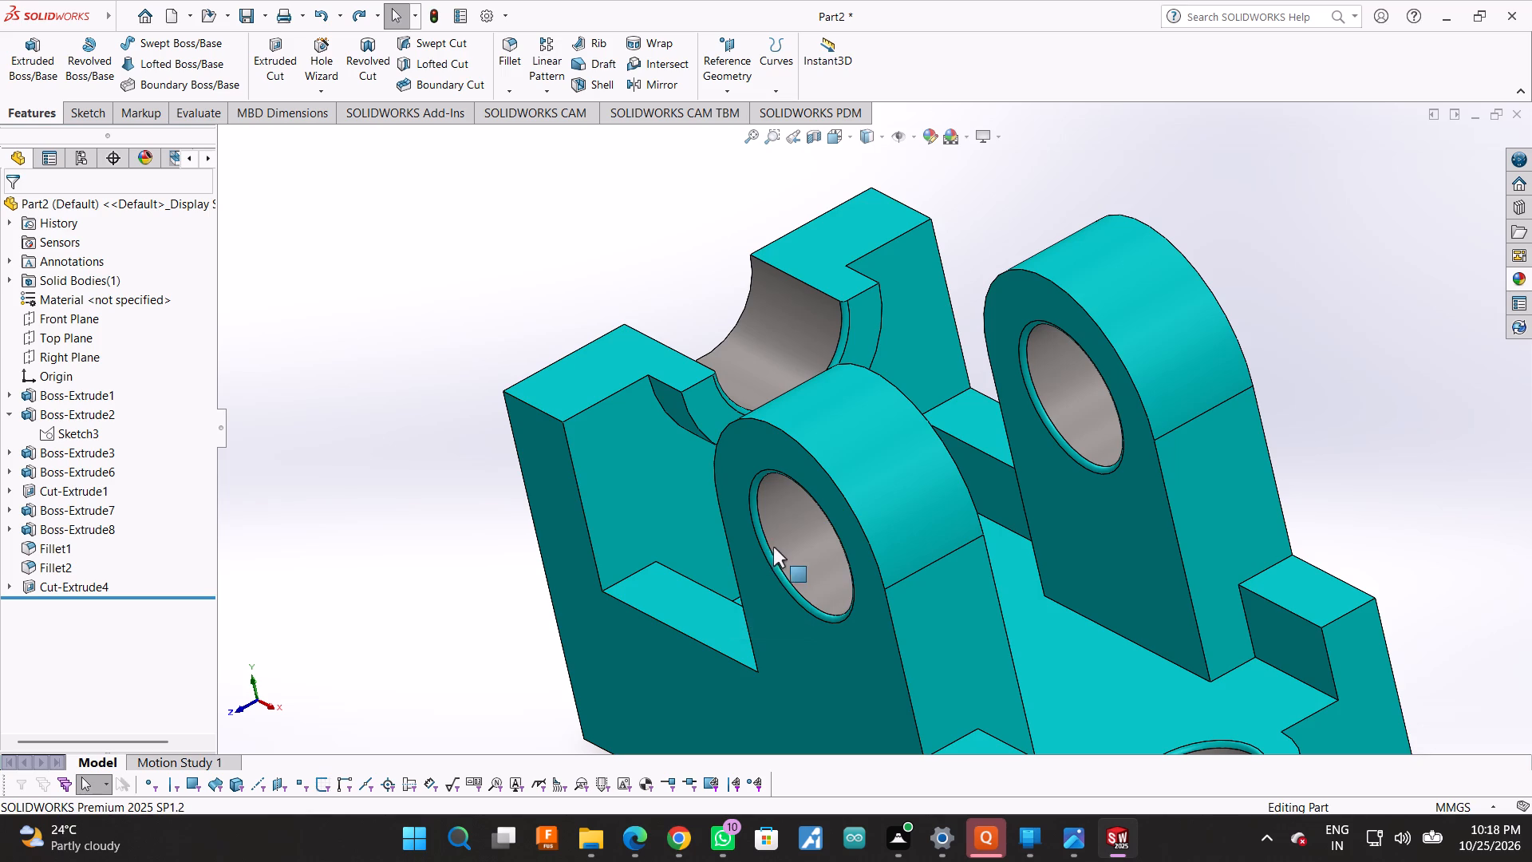
double_click(797, 547)
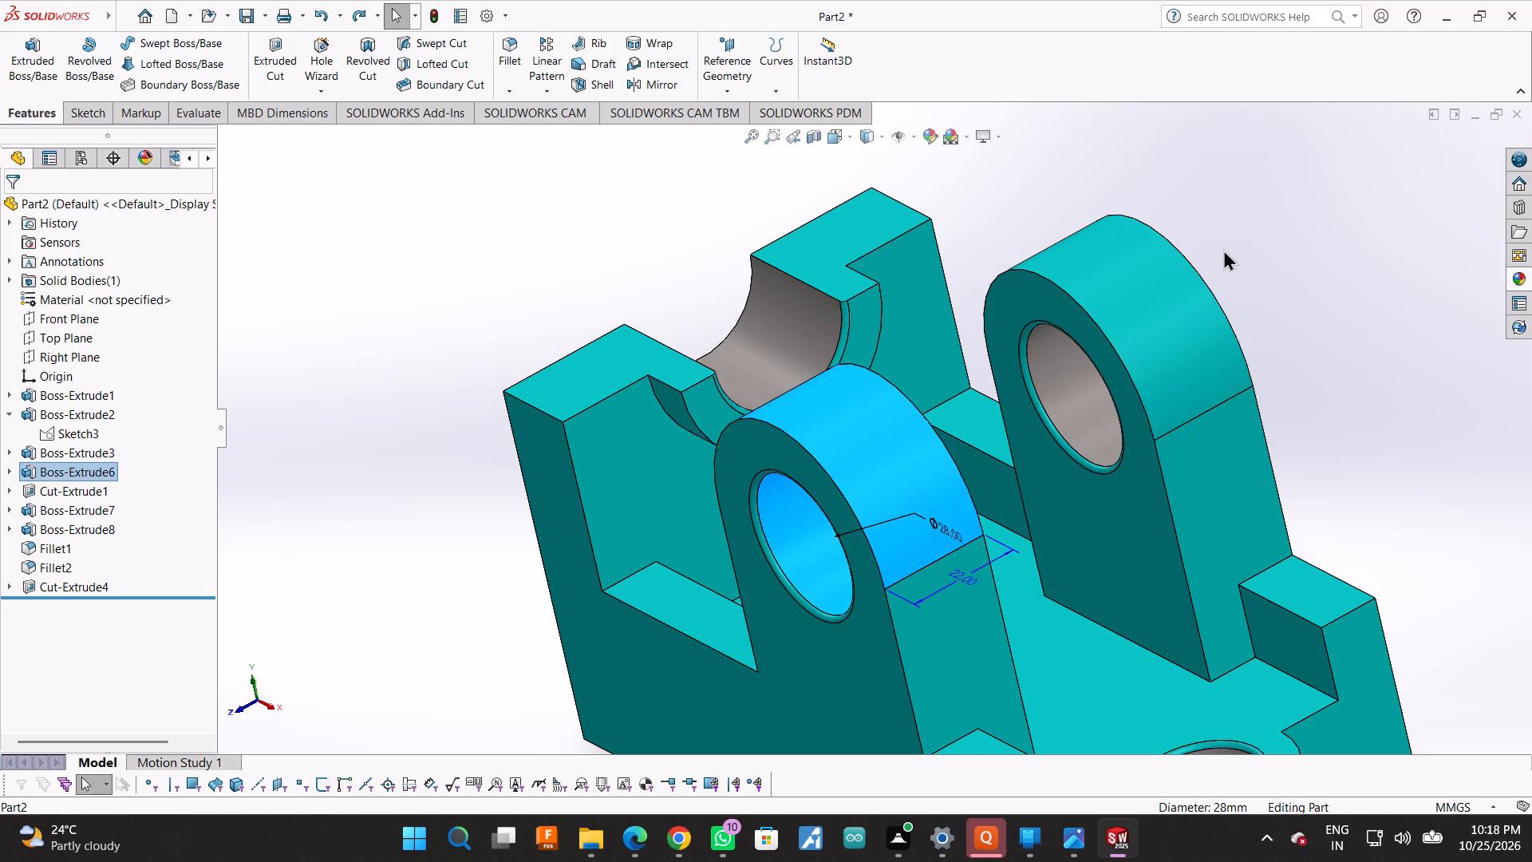
click(1223, 247)
click(1096, 362)
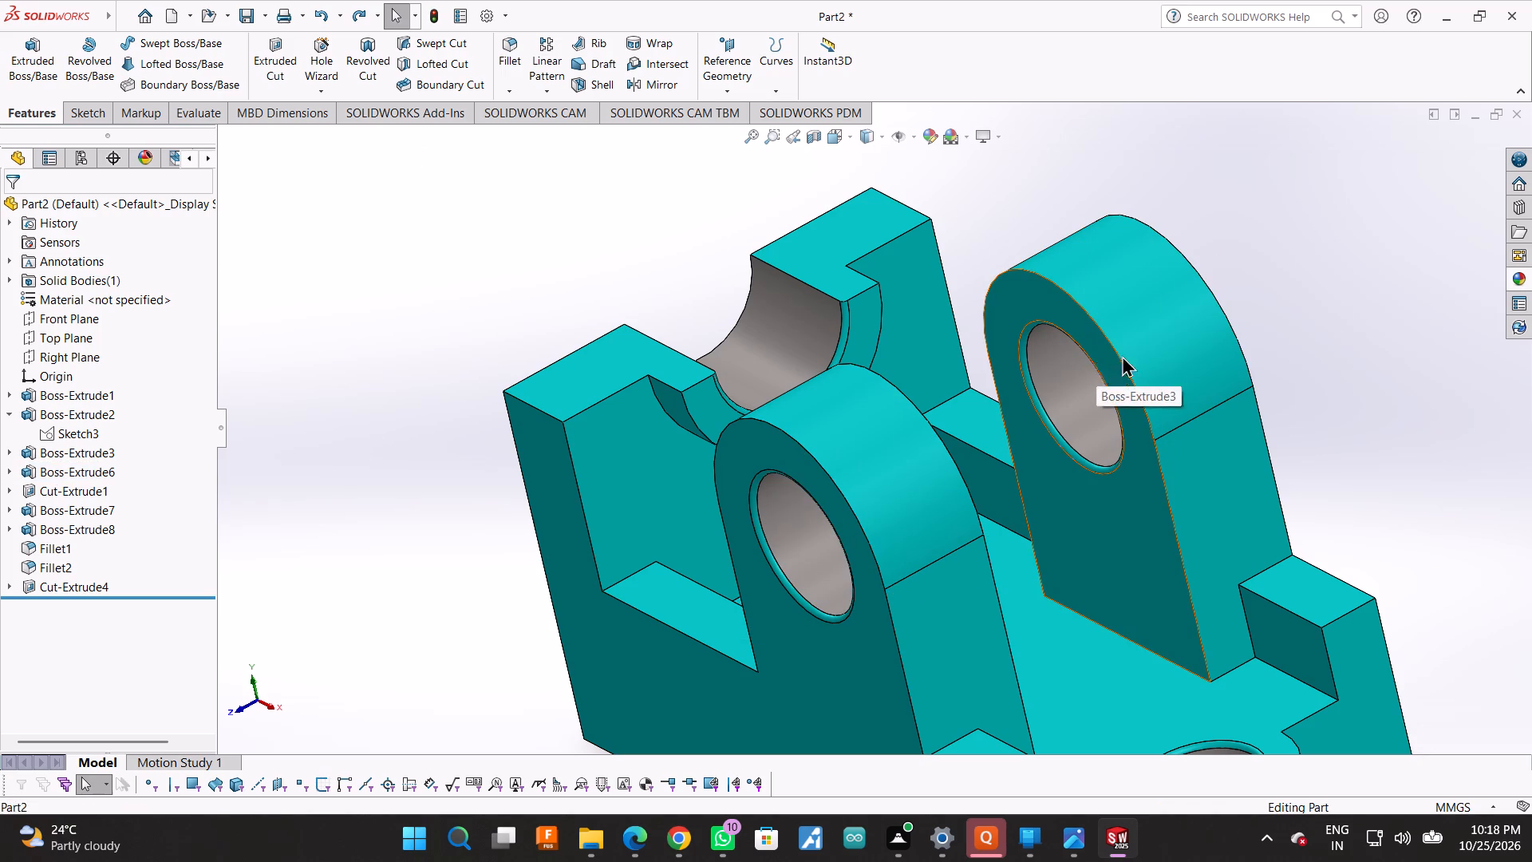
click(1371, 239)
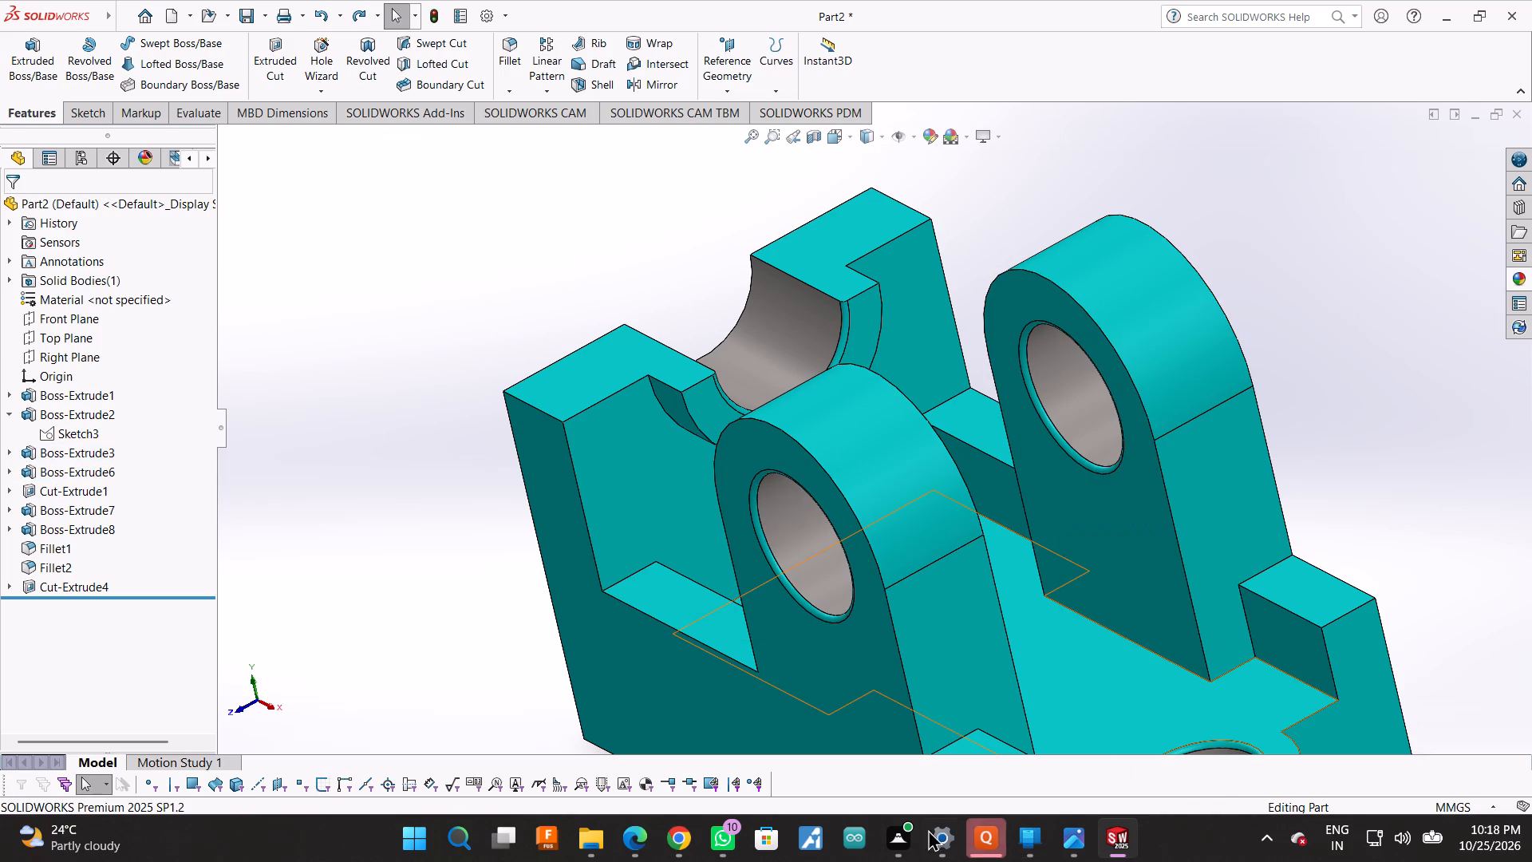
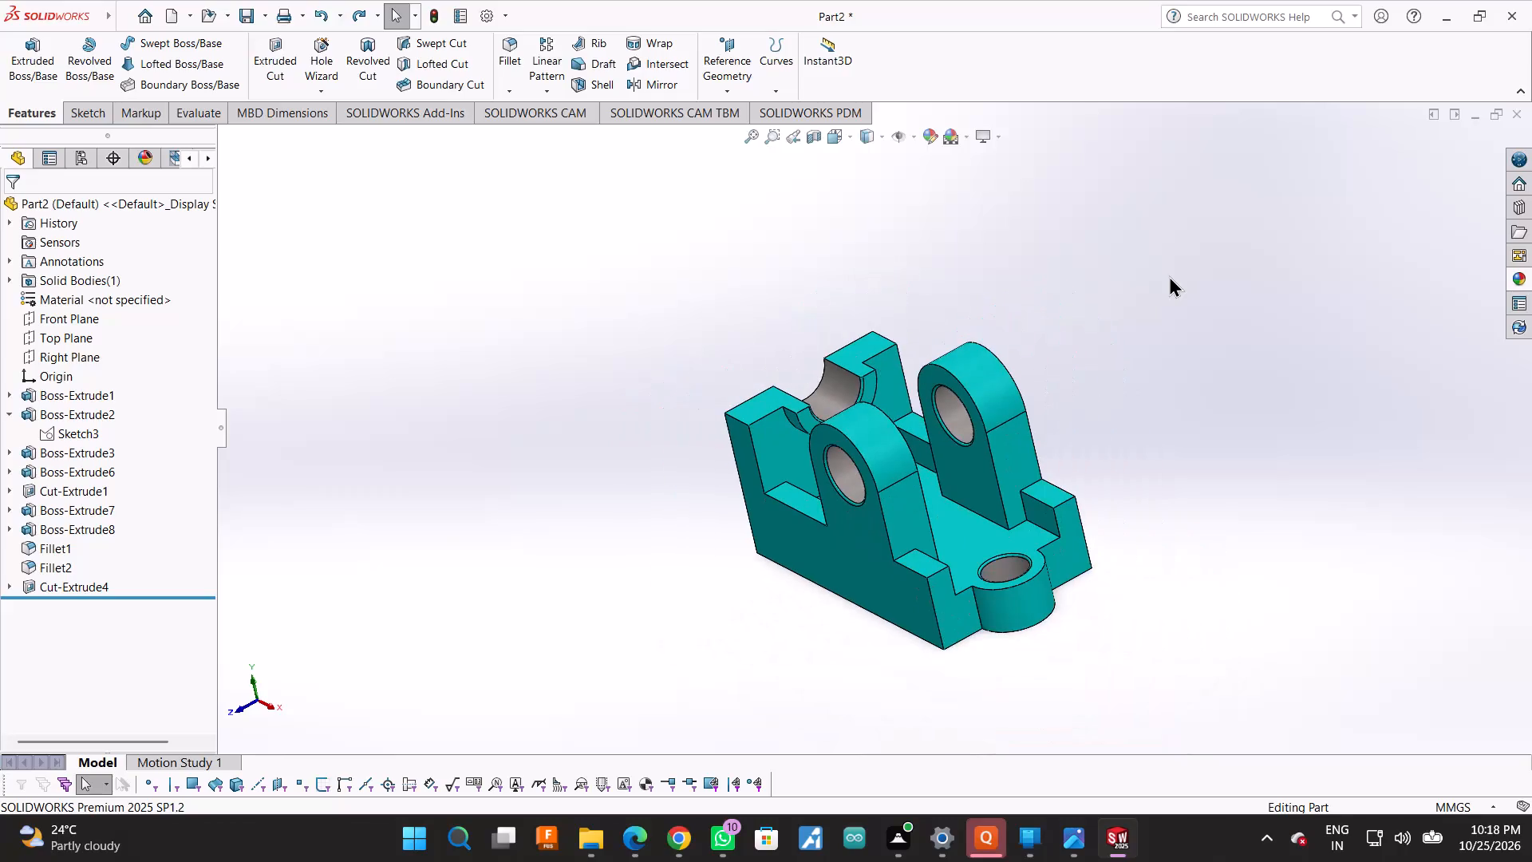
Set the coloured bracket to the isometric view.
scroll(1169, 275, down, 2)
scroll(1164, 477, up, 1)
scroll(988, 569, up, 2)
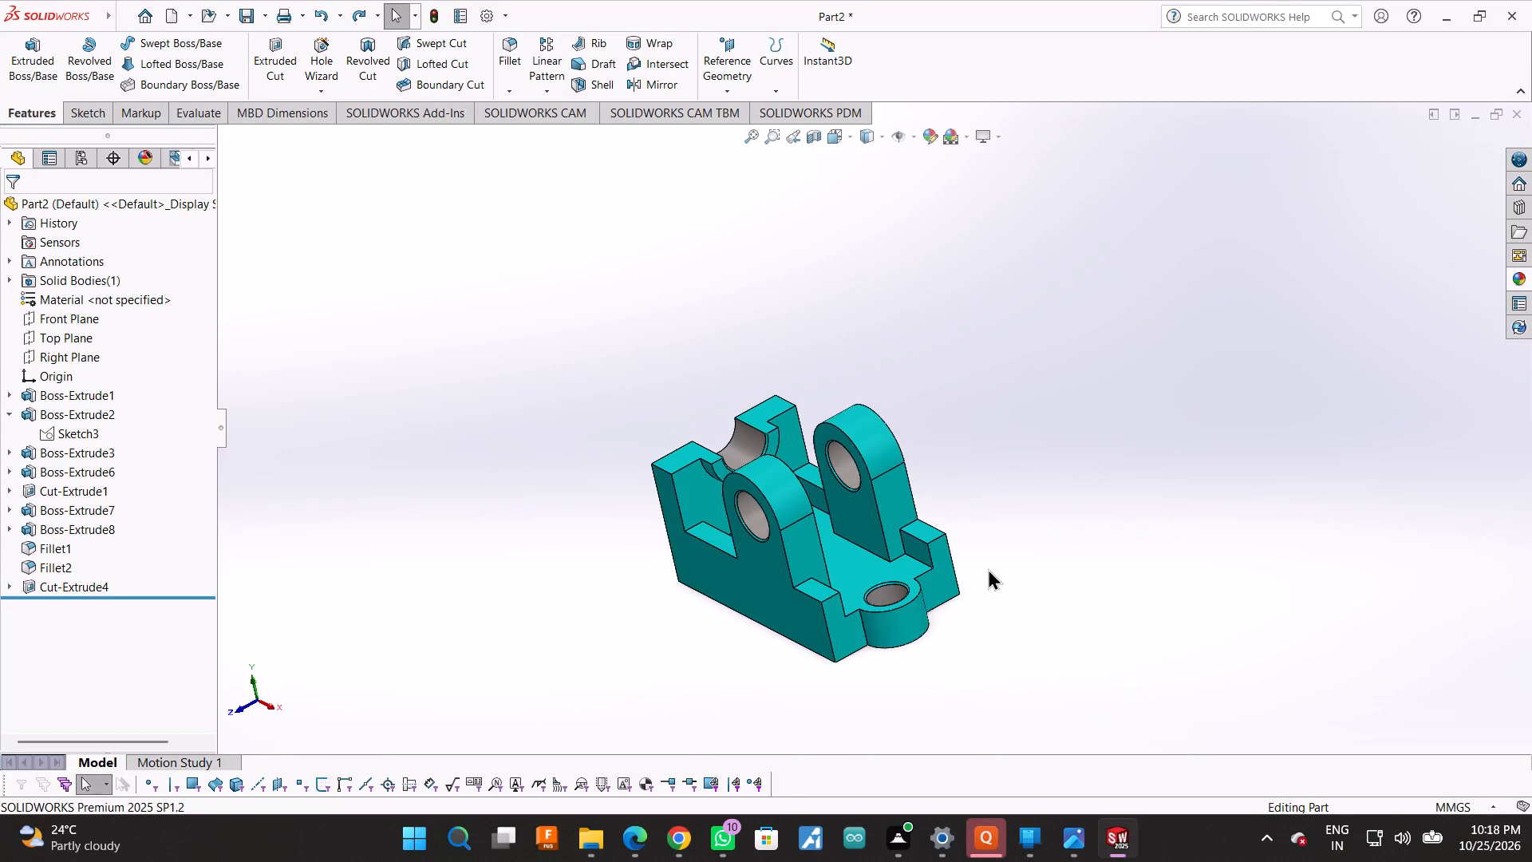
scroll(904, 514, down, 2)
scroll(838, 448, down, 2)
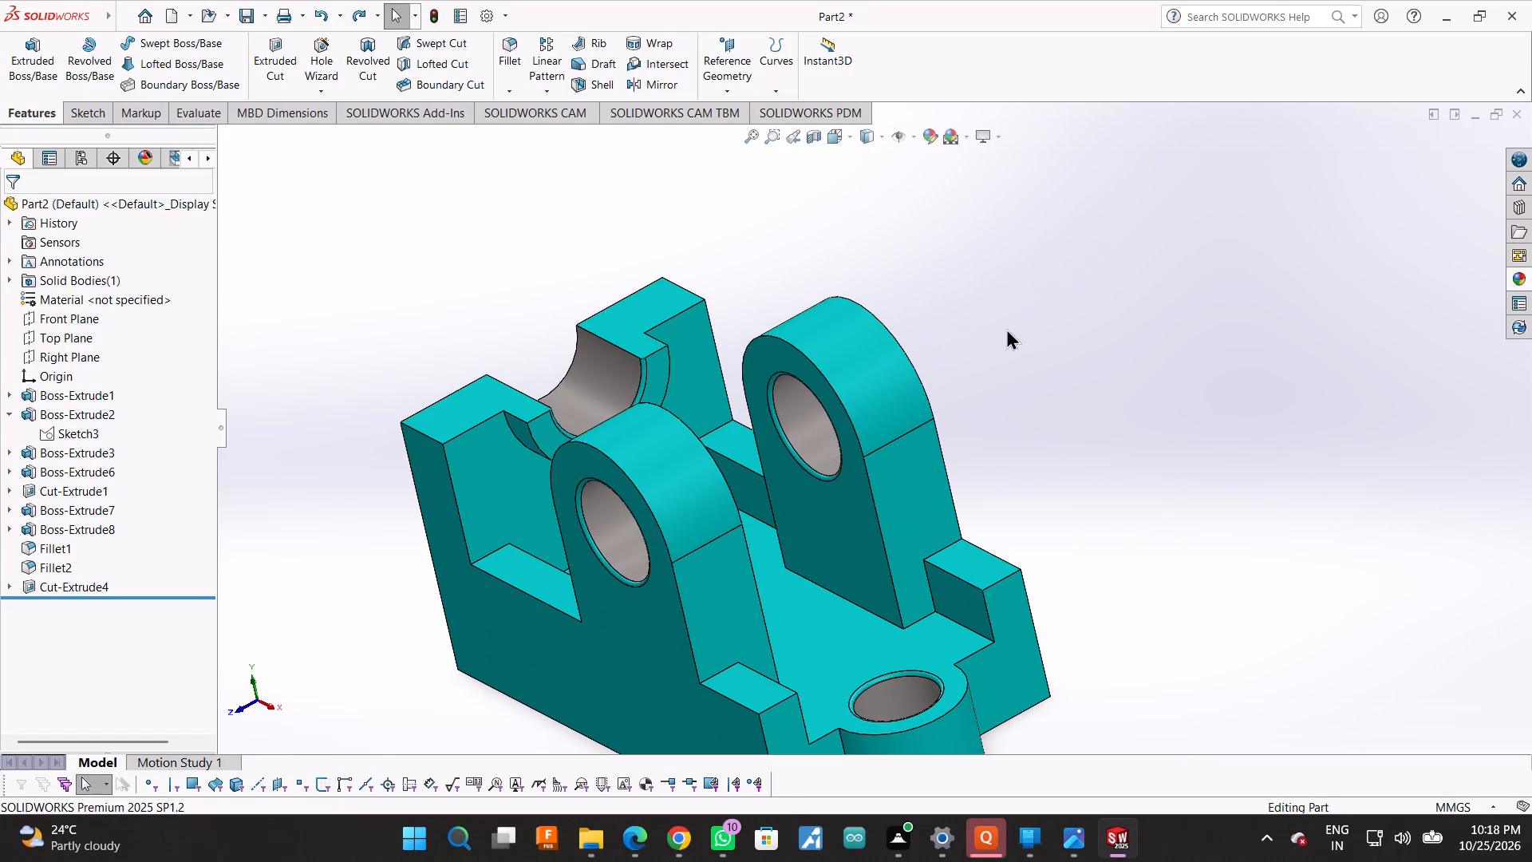
scroll(990, 422, up, 2)
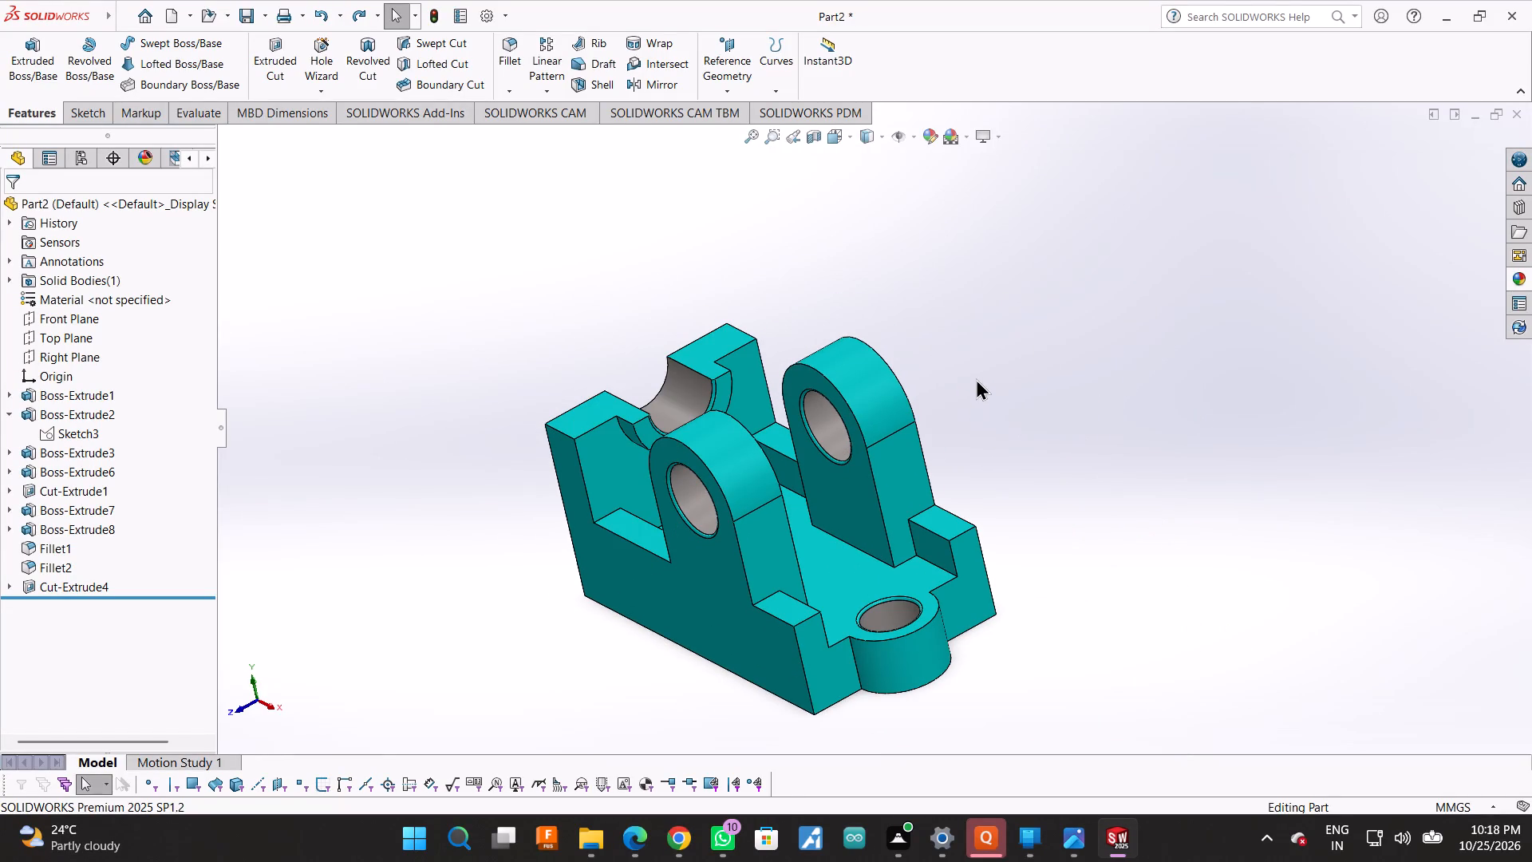
scroll(1025, 560, up, 2)
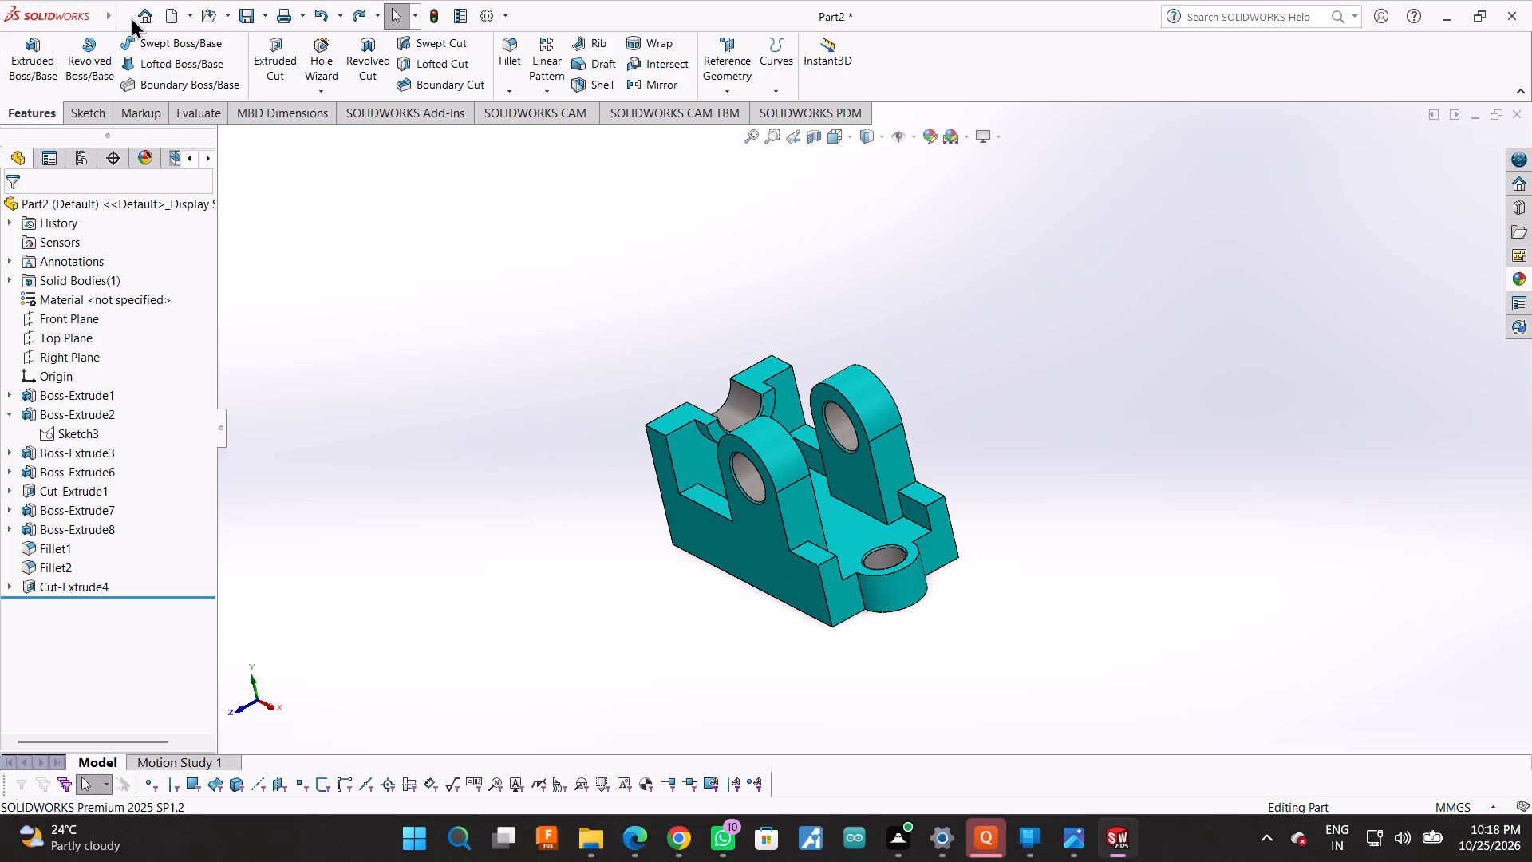
click(954, 279)
key(space)
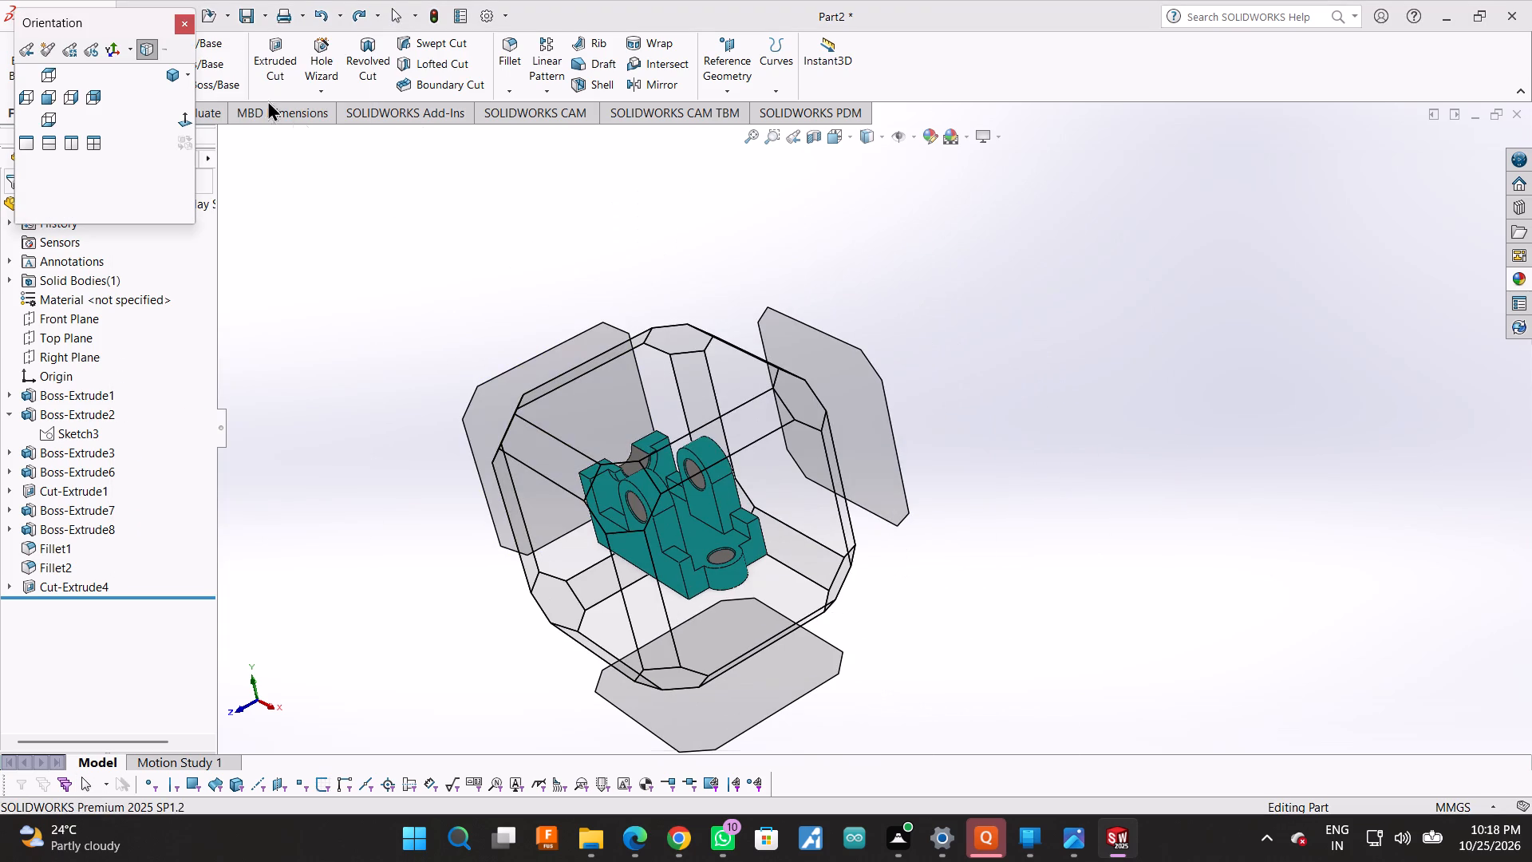
click(163, 78)
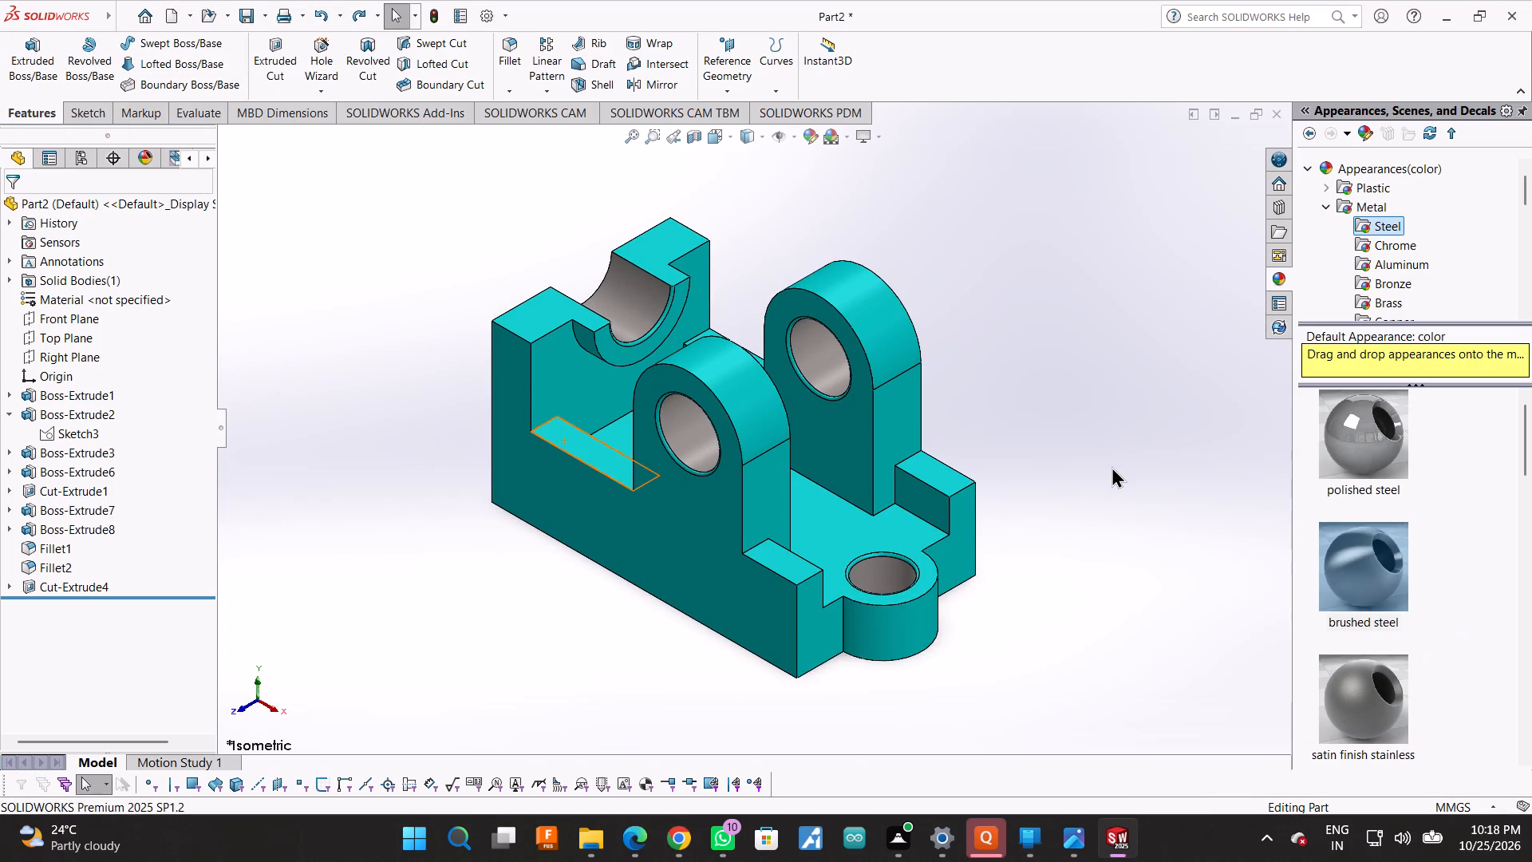
Collapse the appearance library pane so the bracket gets the full graphics area.
drag(1297, 541, 1334, 548)
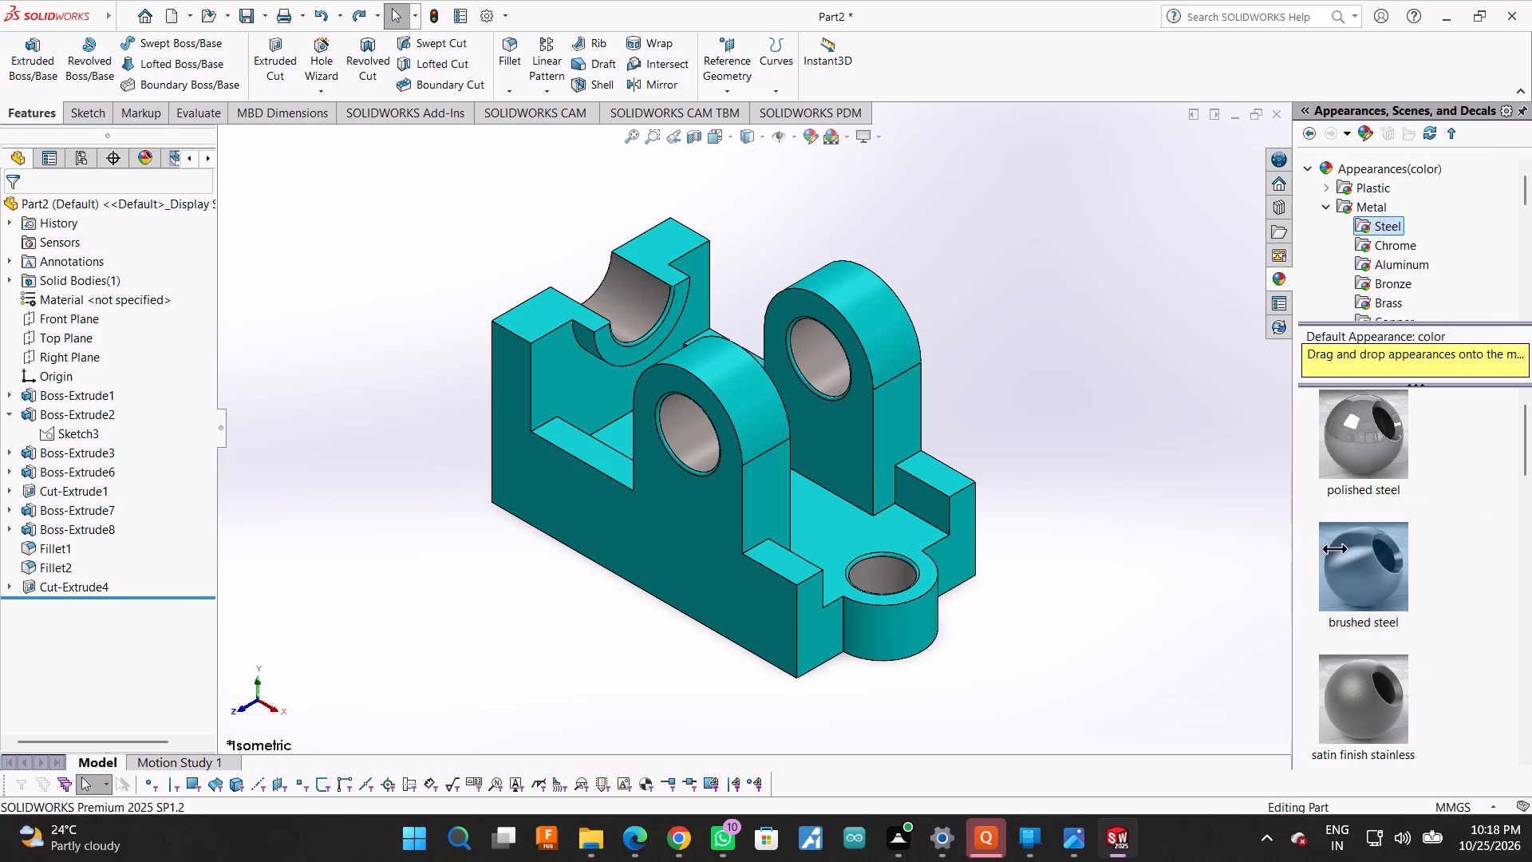
drag(1334, 548, 1531, 599)
click(1531, 599)
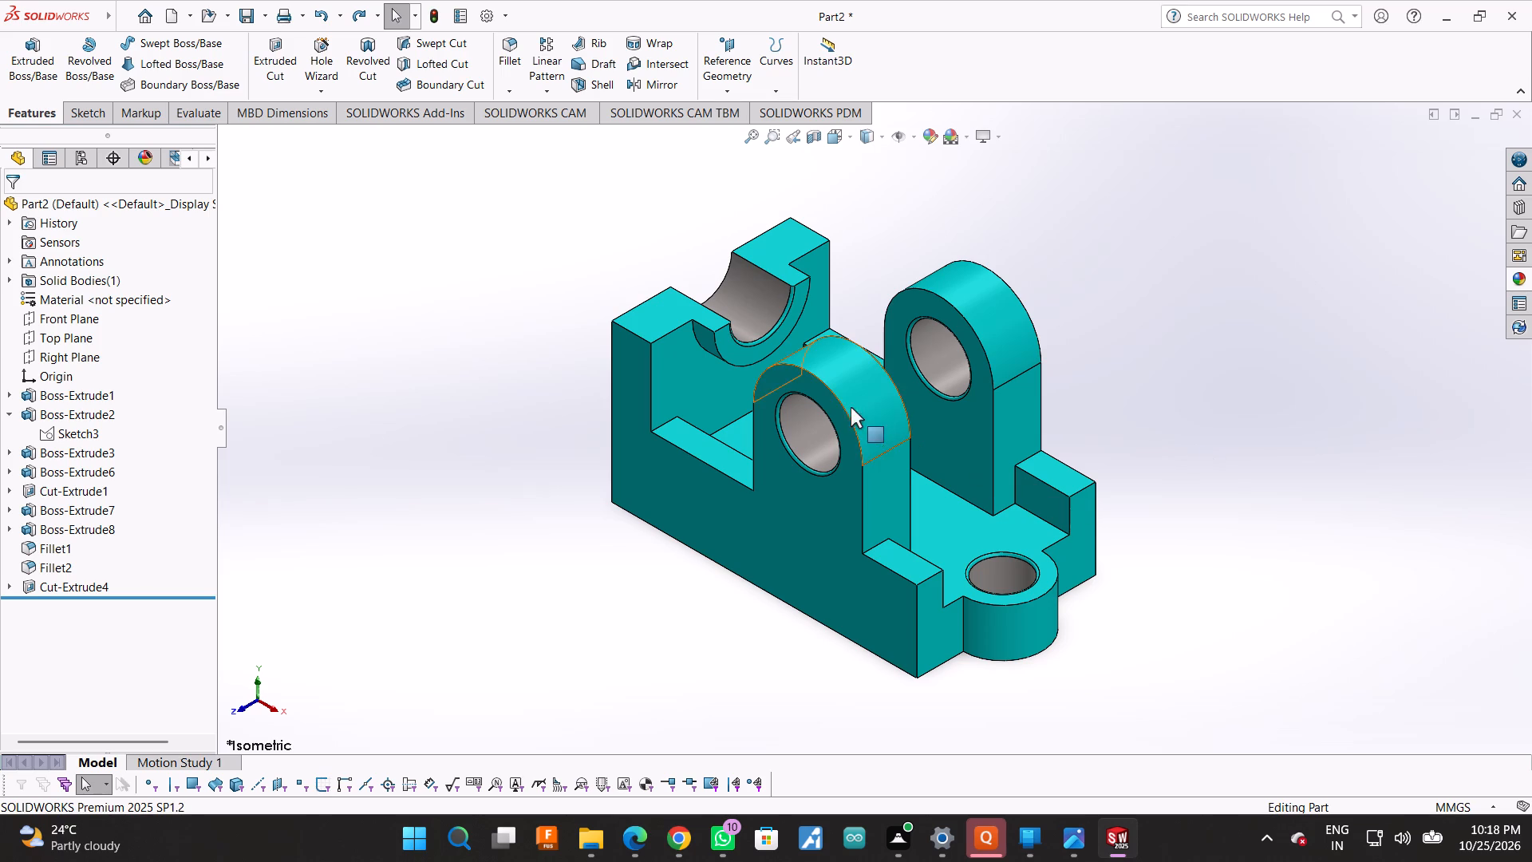
Apply the polished steel appearance to the half-round recess face, both lug hole faces and the base tab's hole face.
ctrl+click(750, 309)
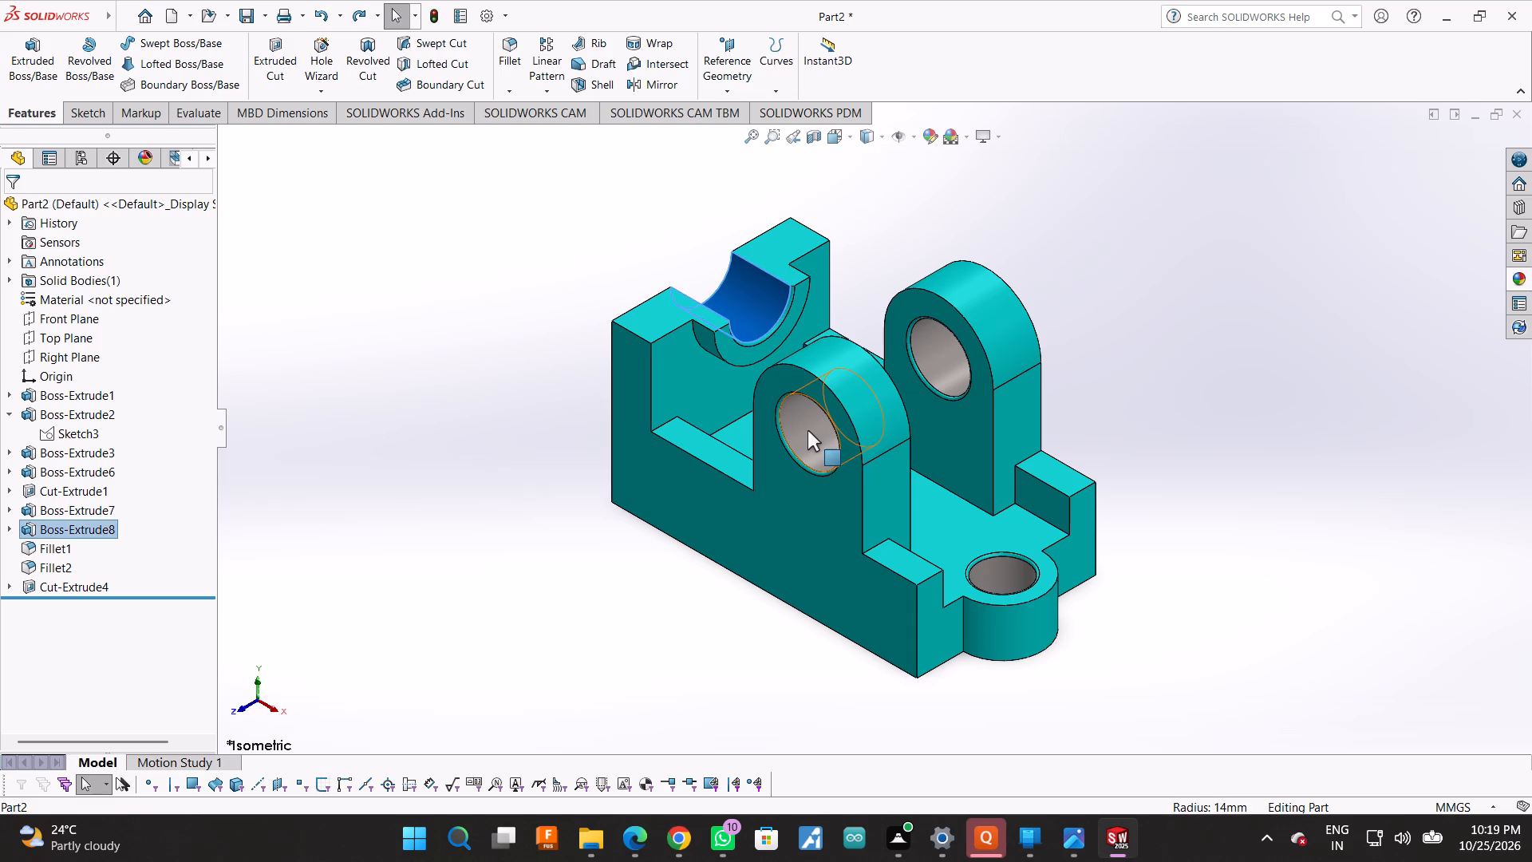
ctrl+click(807, 430)
ctrl+click(934, 370)
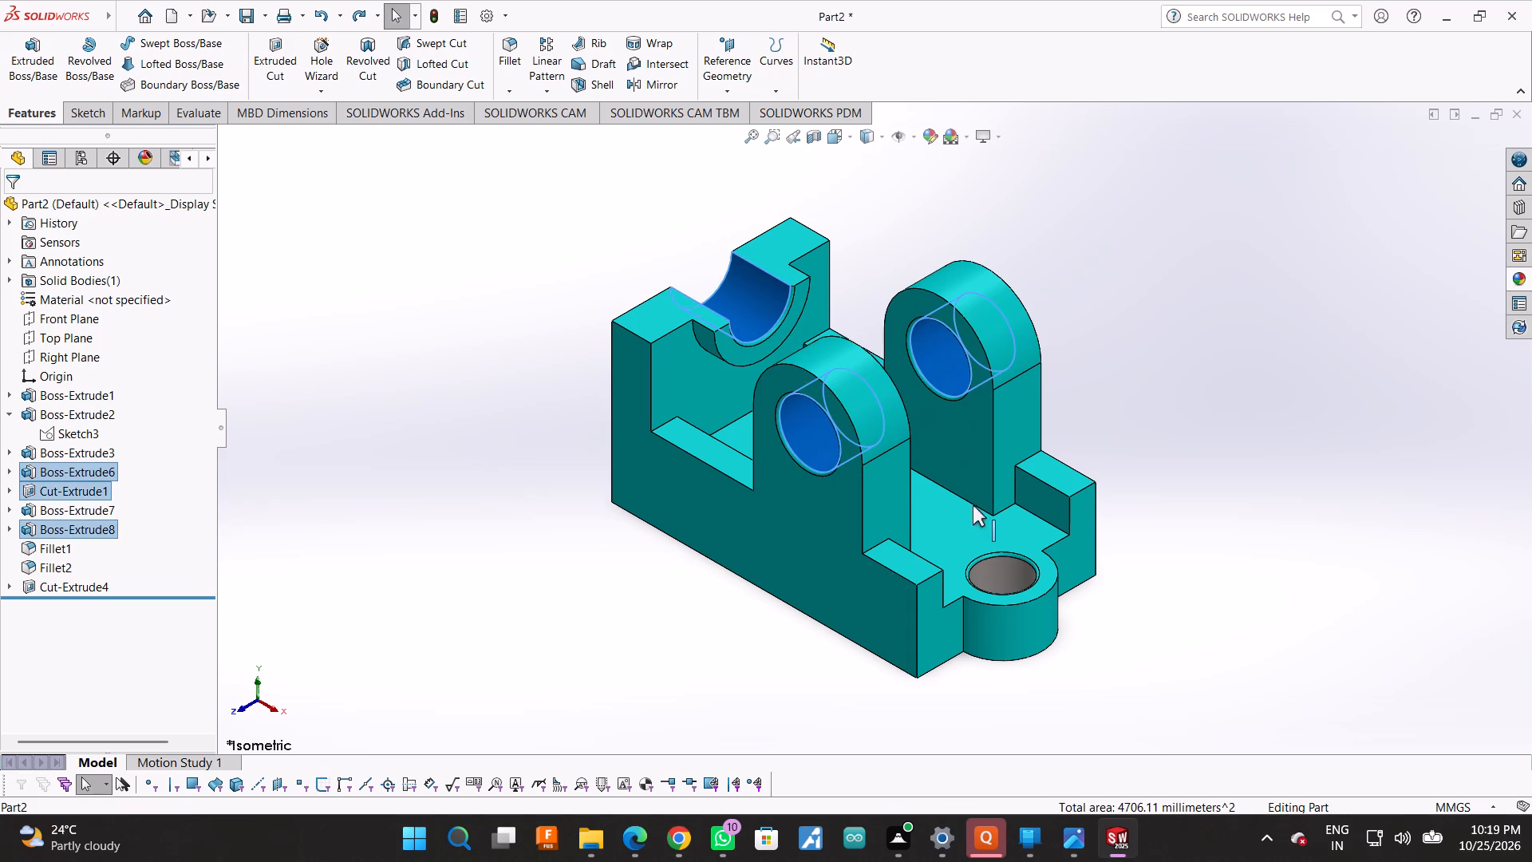
ctrl+click(1003, 573)
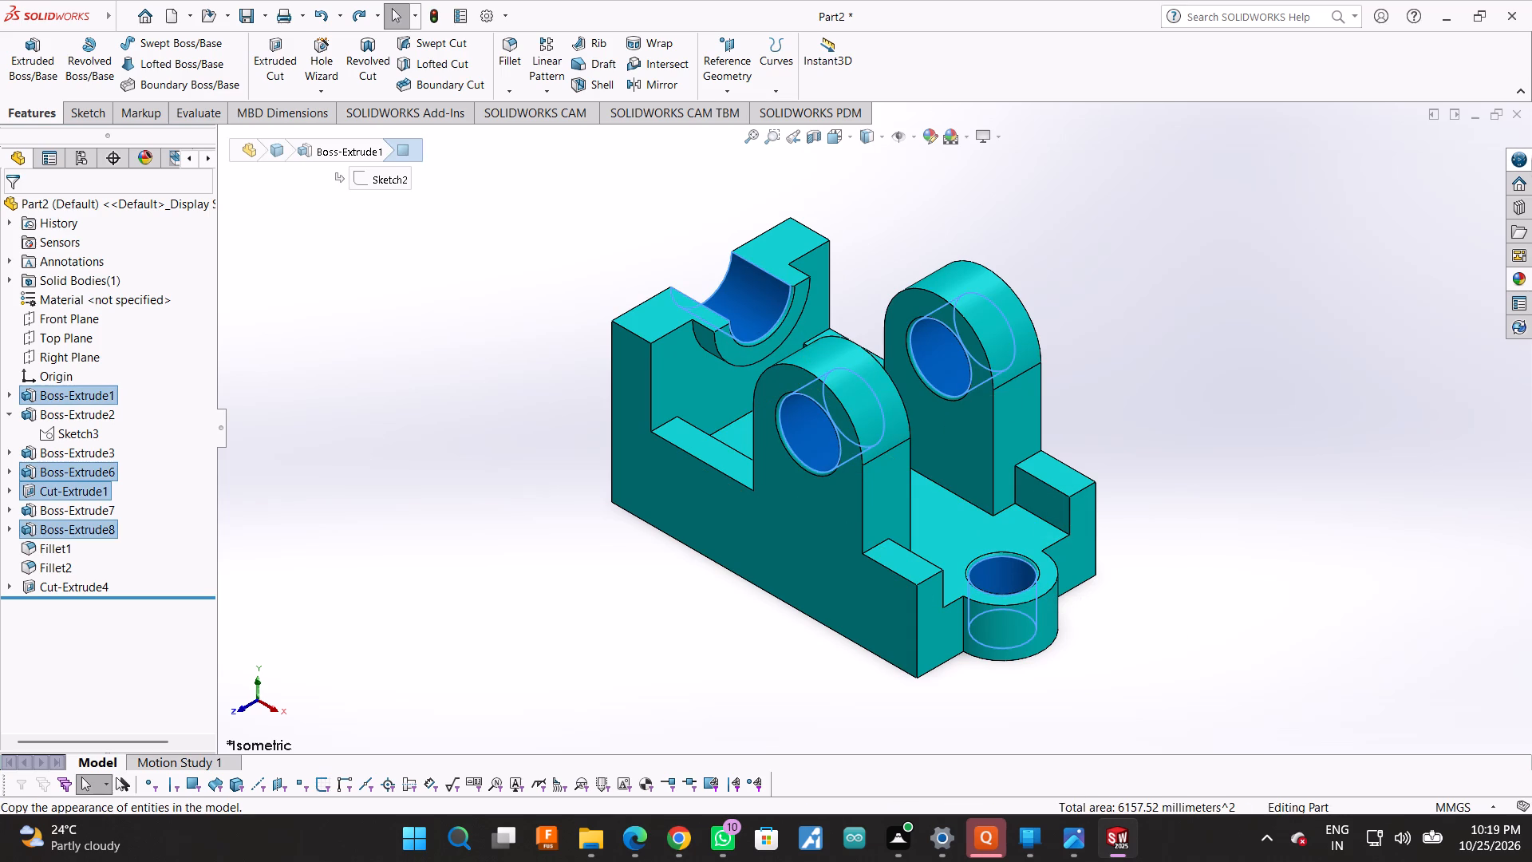
click(930, 136)
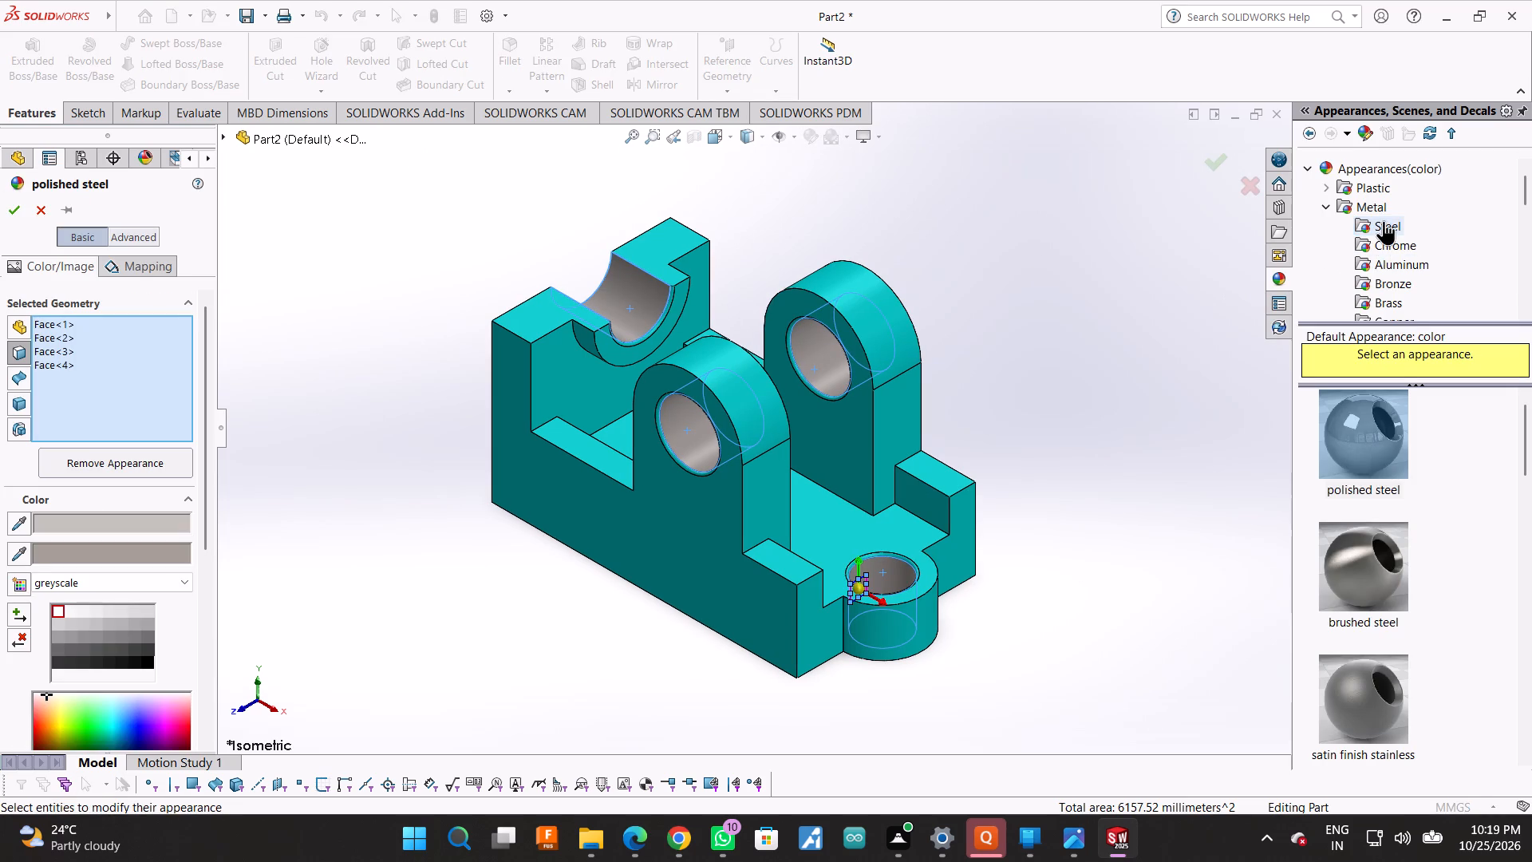
click(1384, 220)
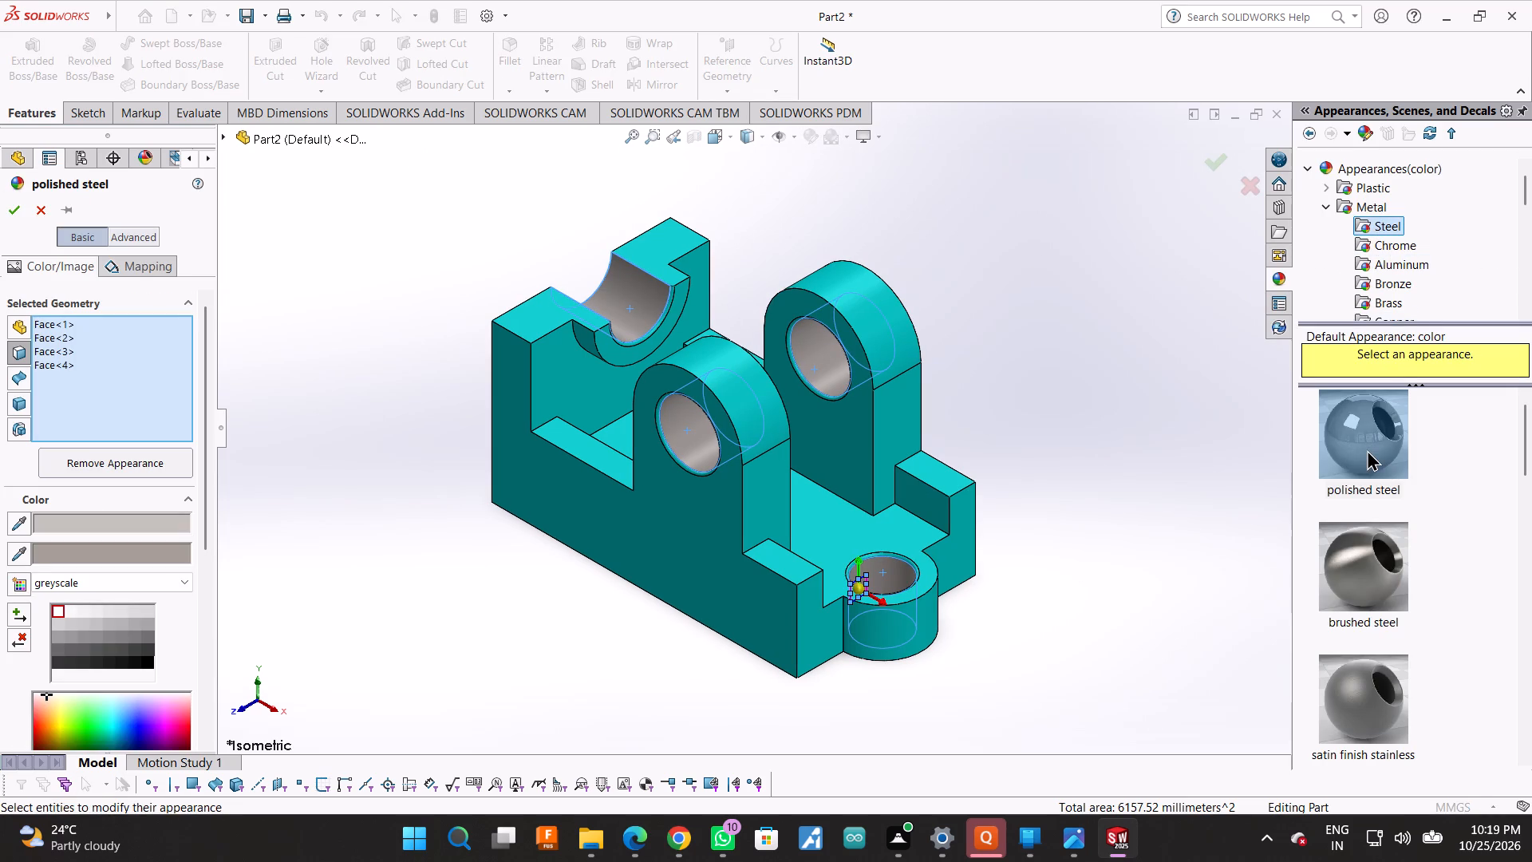
double_click(1367, 449)
click(1367, 449)
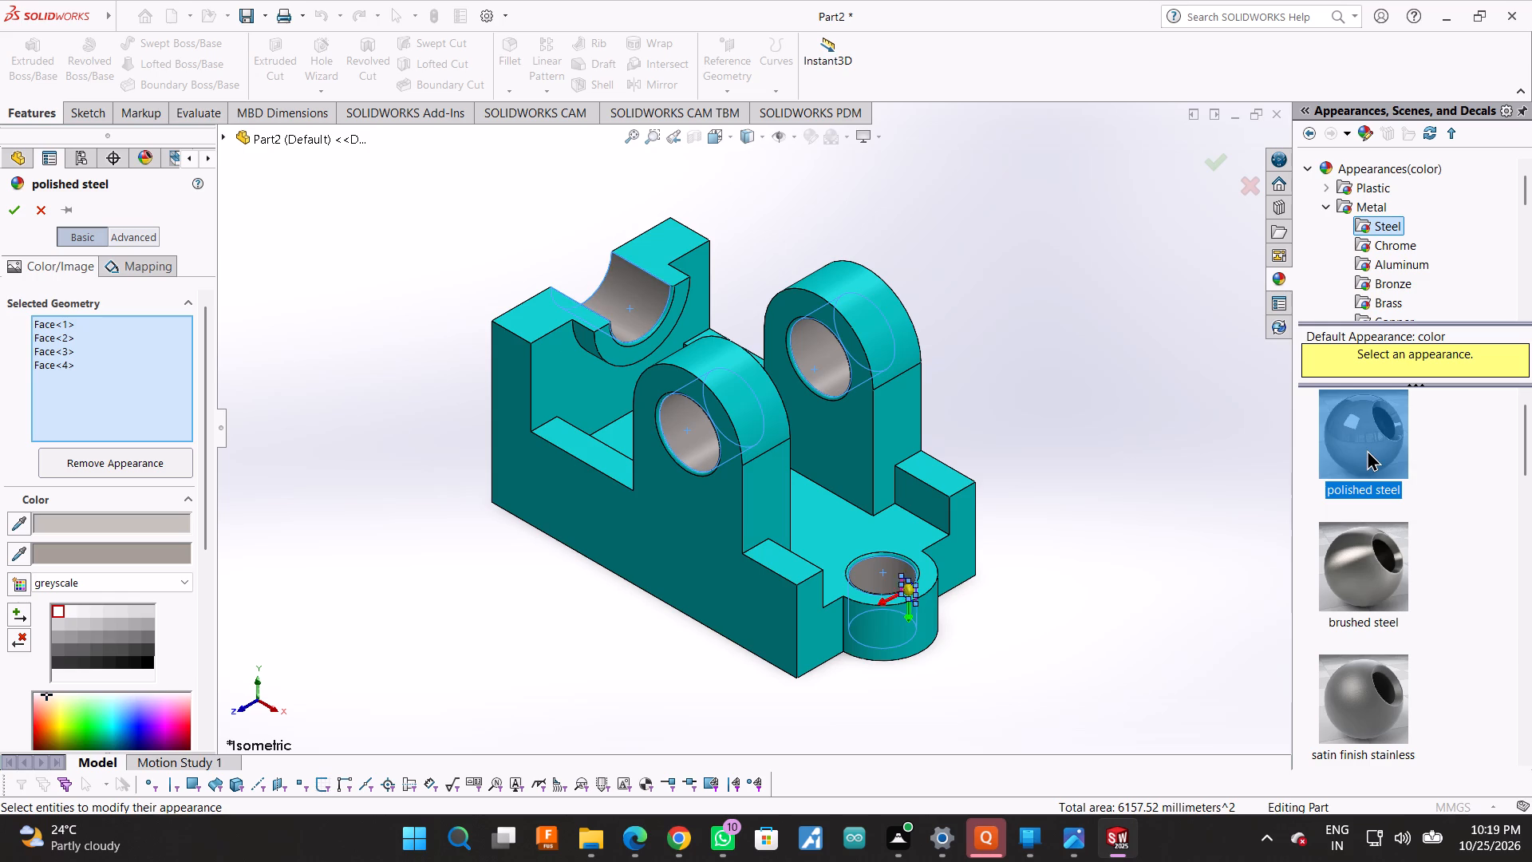
click(1367, 449)
double_click(1367, 449)
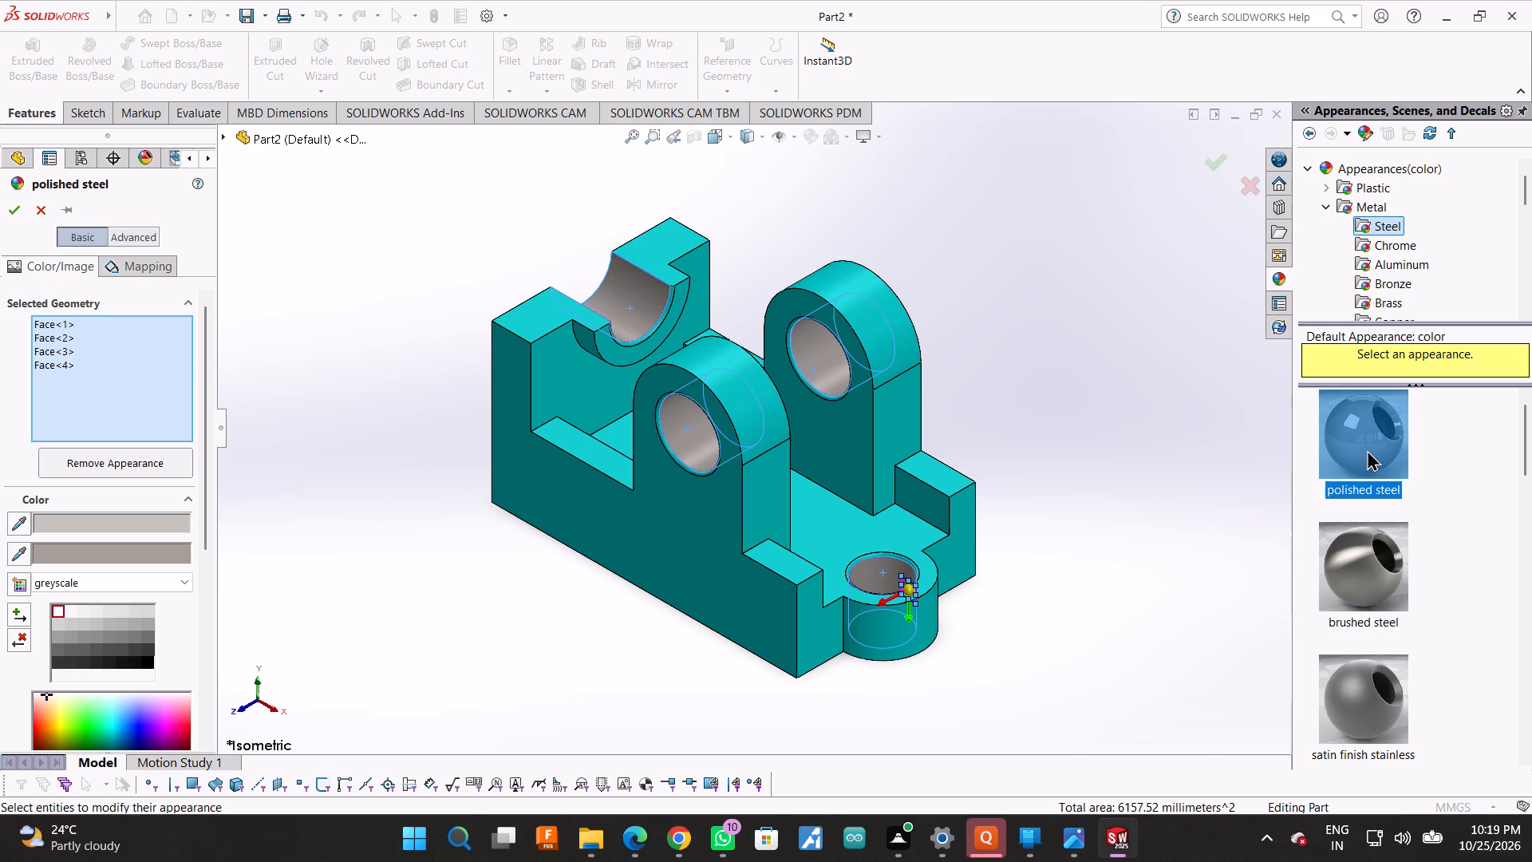
drag(1367, 449, 1386, 467)
click(1385, 467)
double_click(1375, 465)
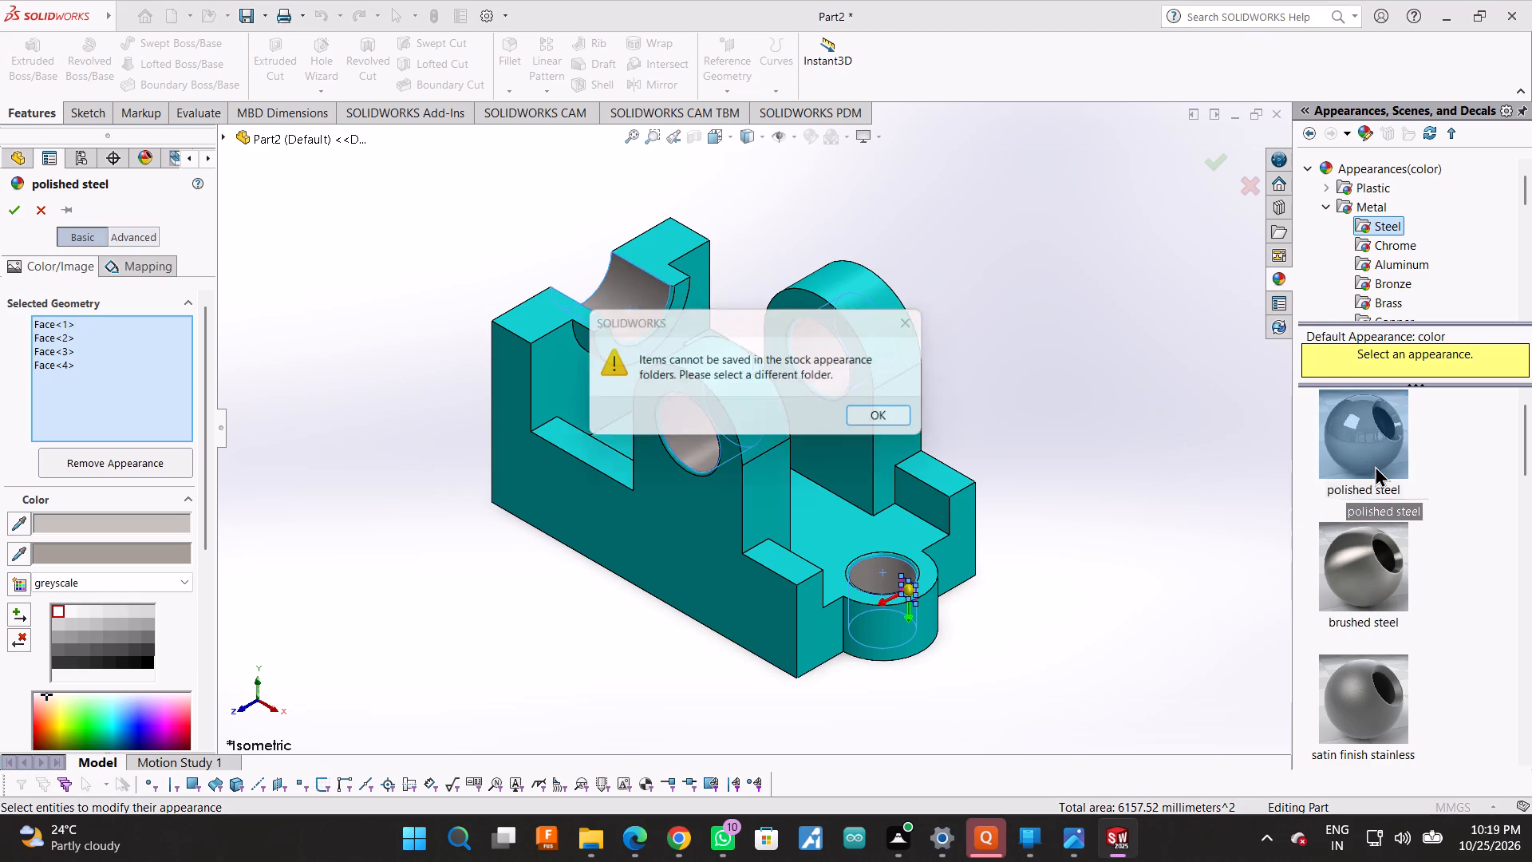
click(877, 416)
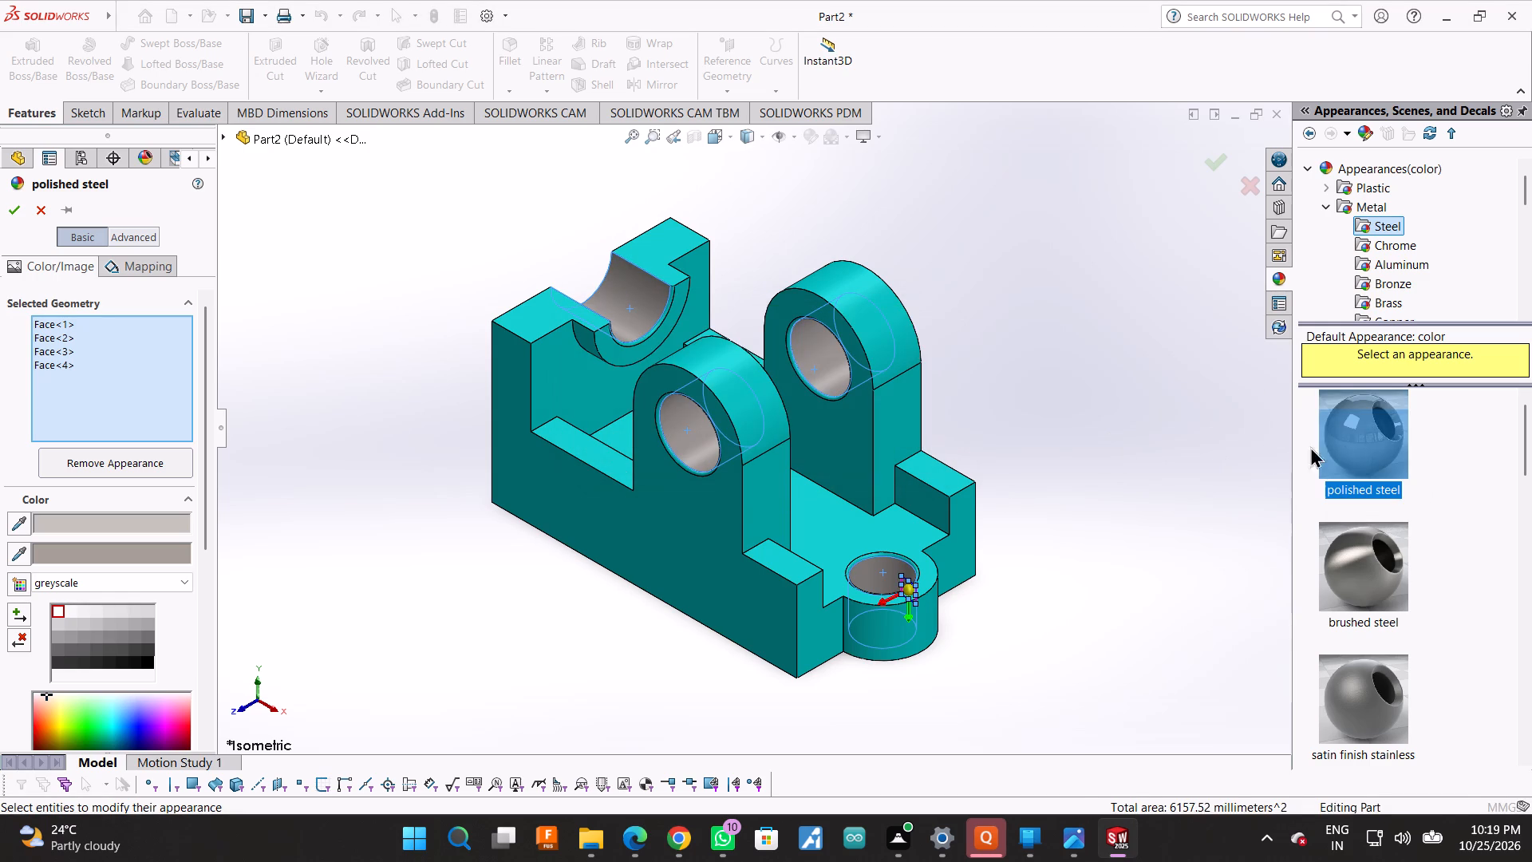
click(1354, 446)
triple_click(1354, 446)
triple_click(1354, 446)
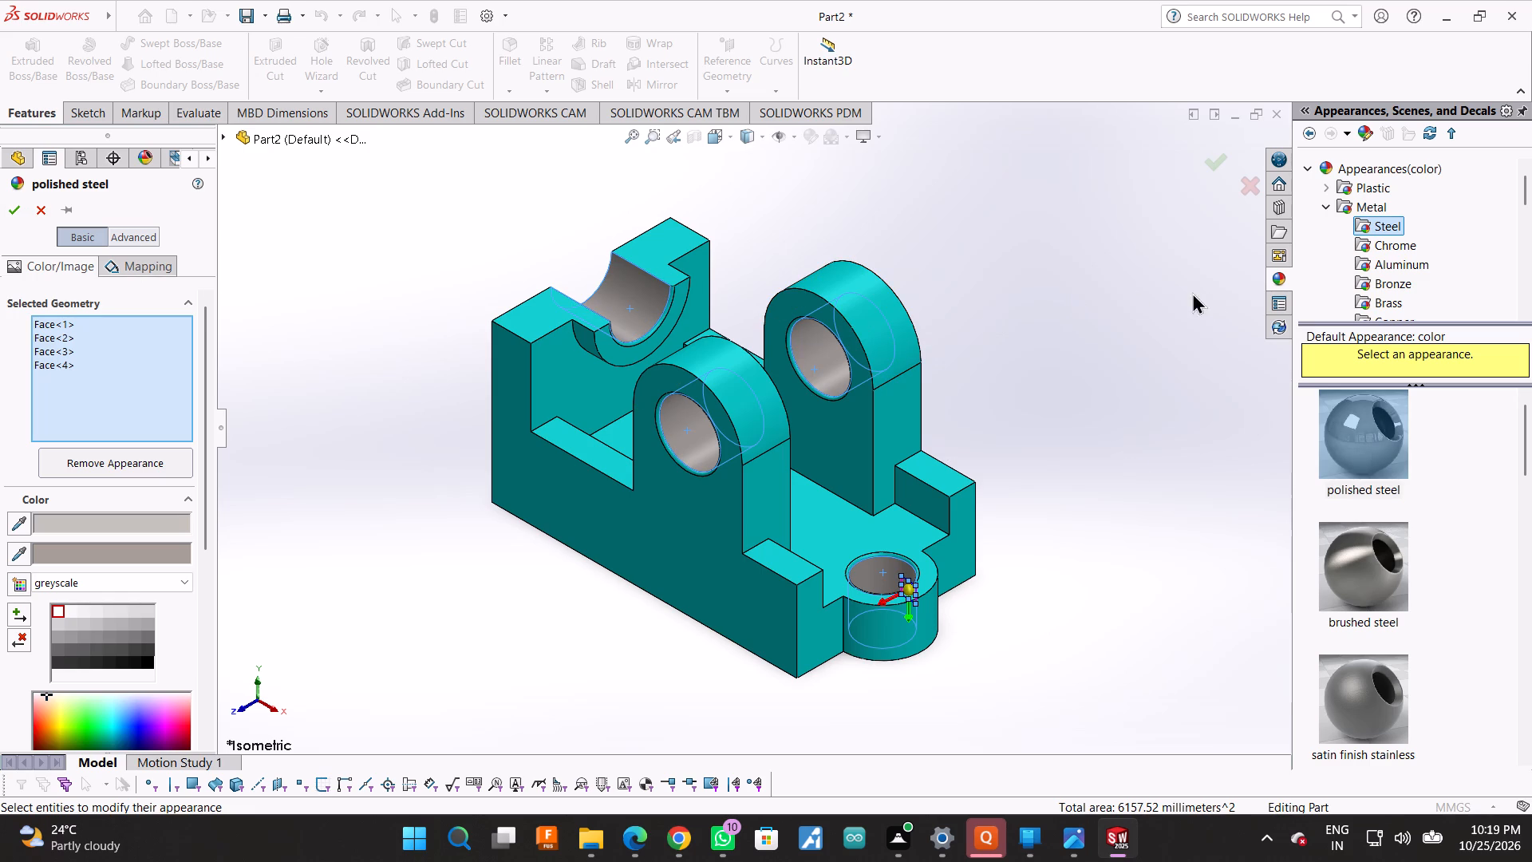
Collapse the appearance library pane and accept the polished steel appearance on the four faces.
click(1294, 397)
drag(1294, 397, 1414, 393)
drag(1466, 392, 1531, 395)
click(1531, 395)
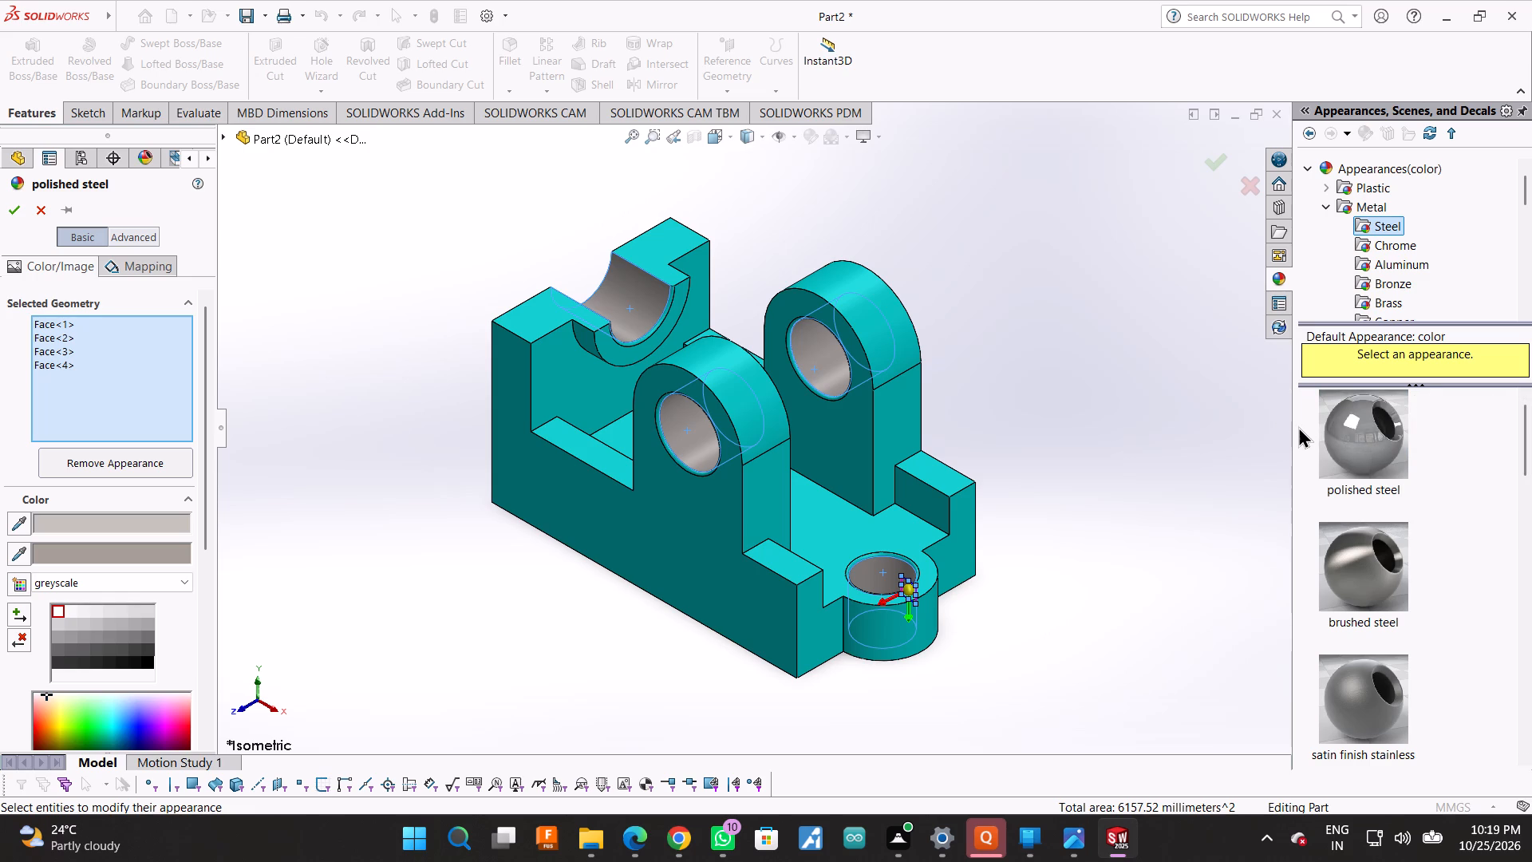
drag(1295, 429, 1531, 386)
click(1531, 386)
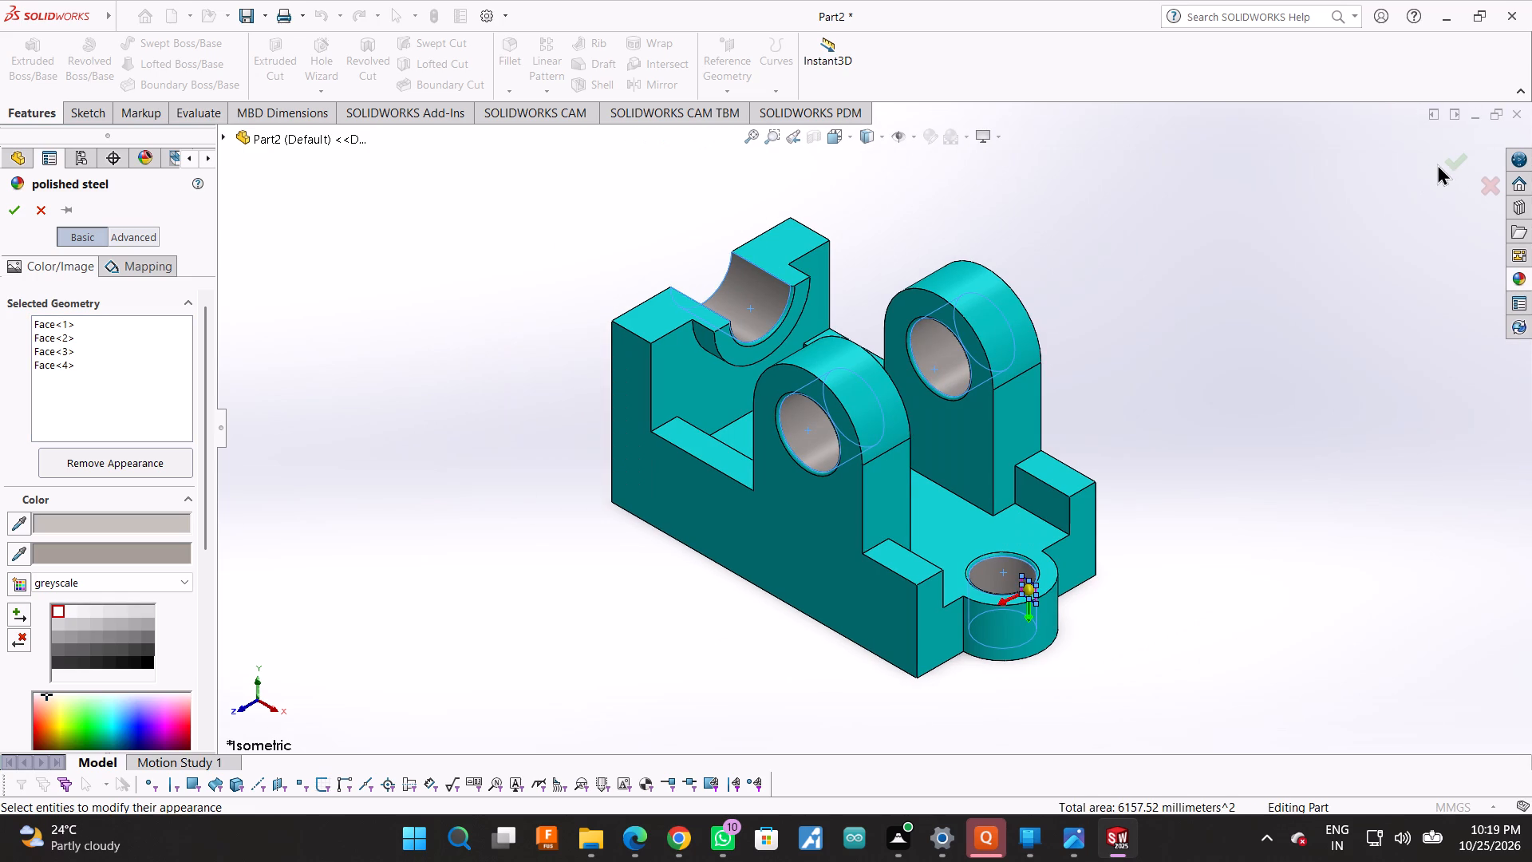
click(1444, 167)
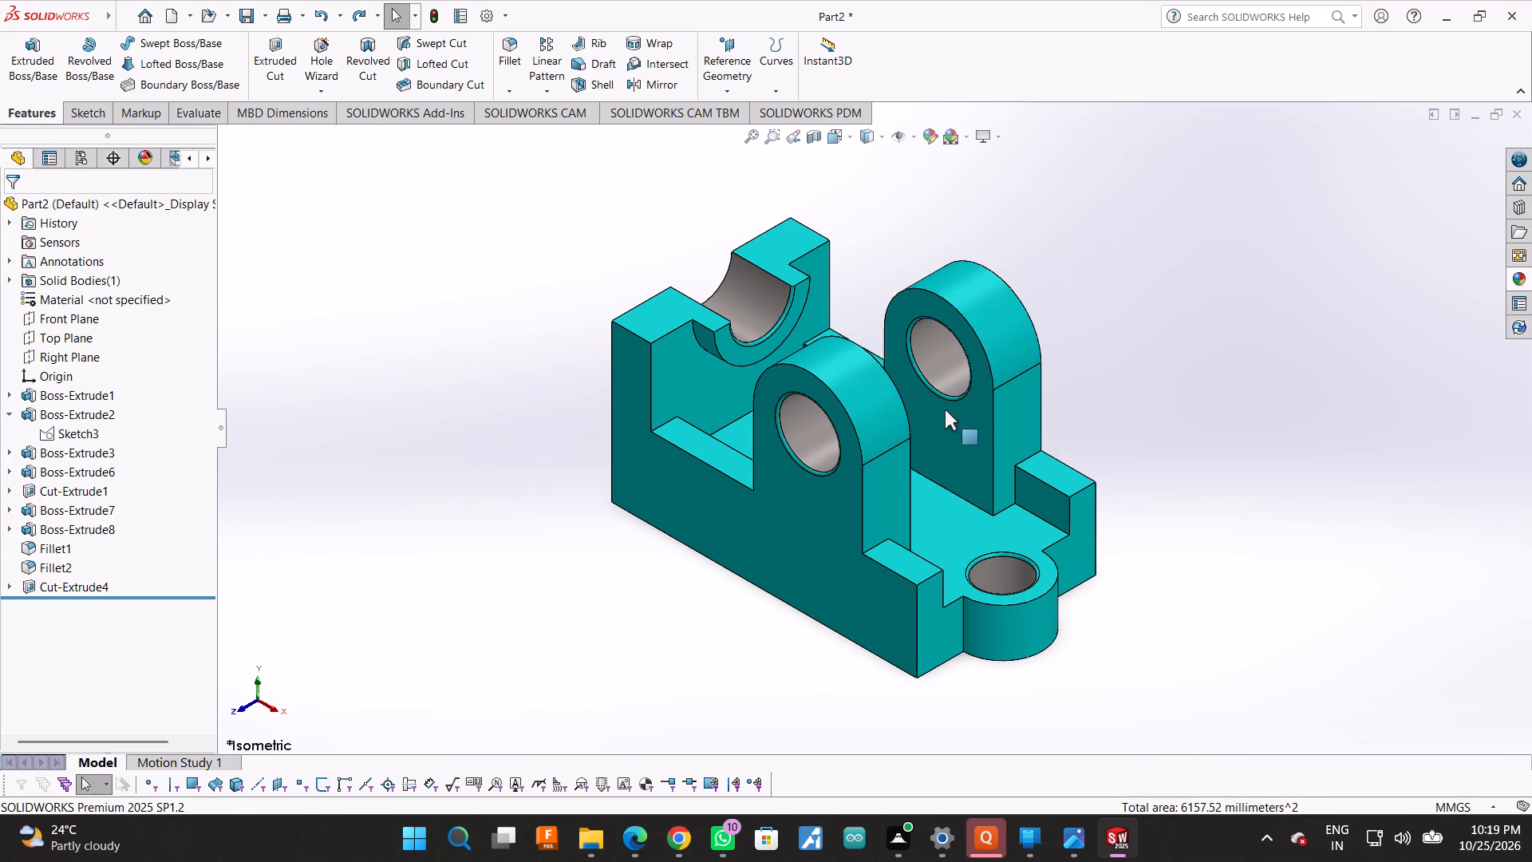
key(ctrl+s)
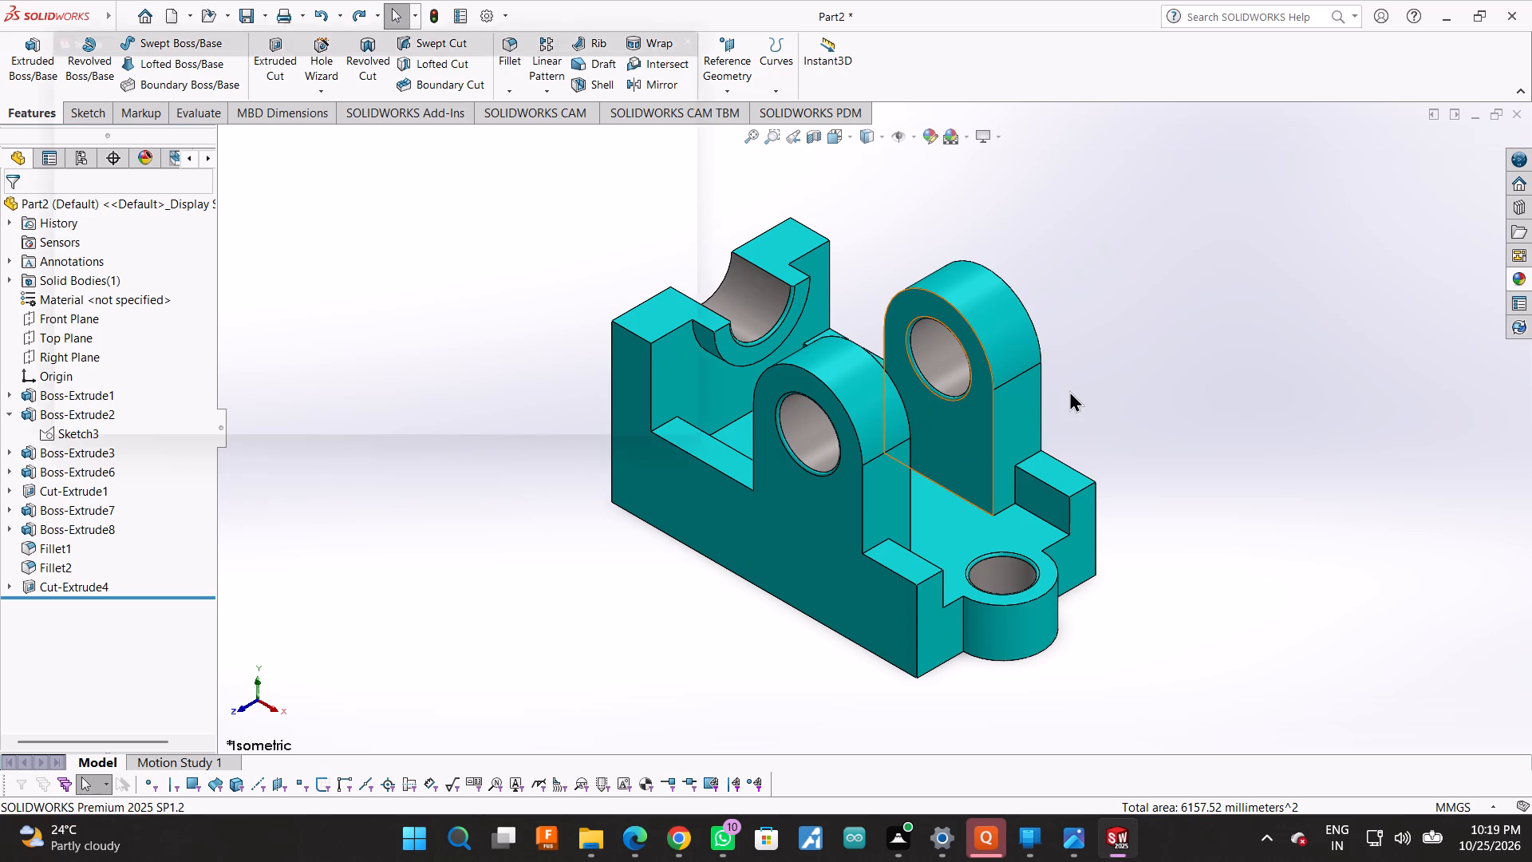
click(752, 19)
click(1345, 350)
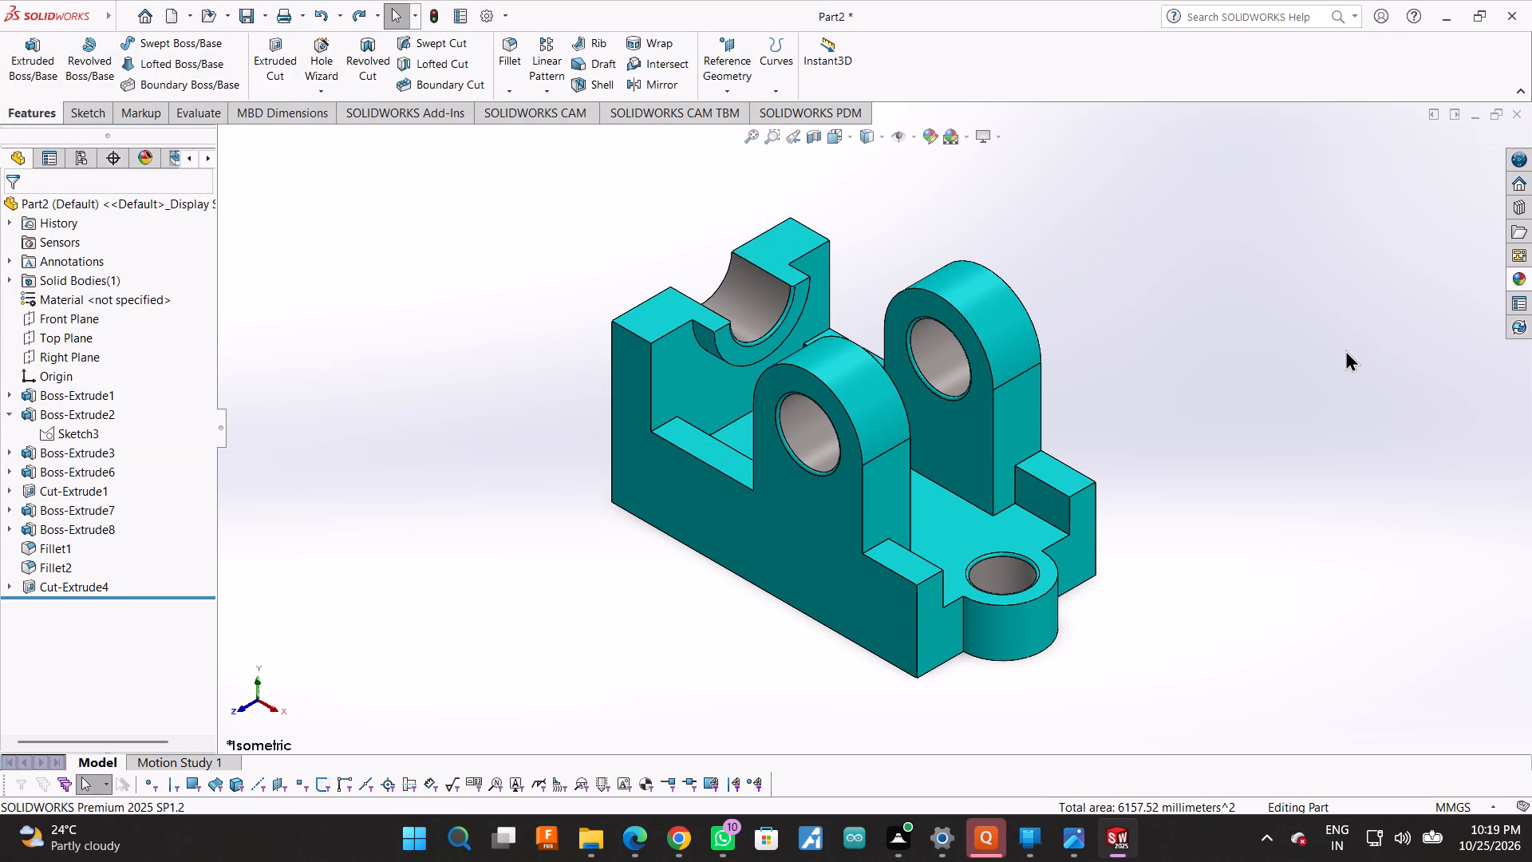
Start saving the part in the SYMBIOSIS folder and try to paste the copied file name.
key(ctrl+s)
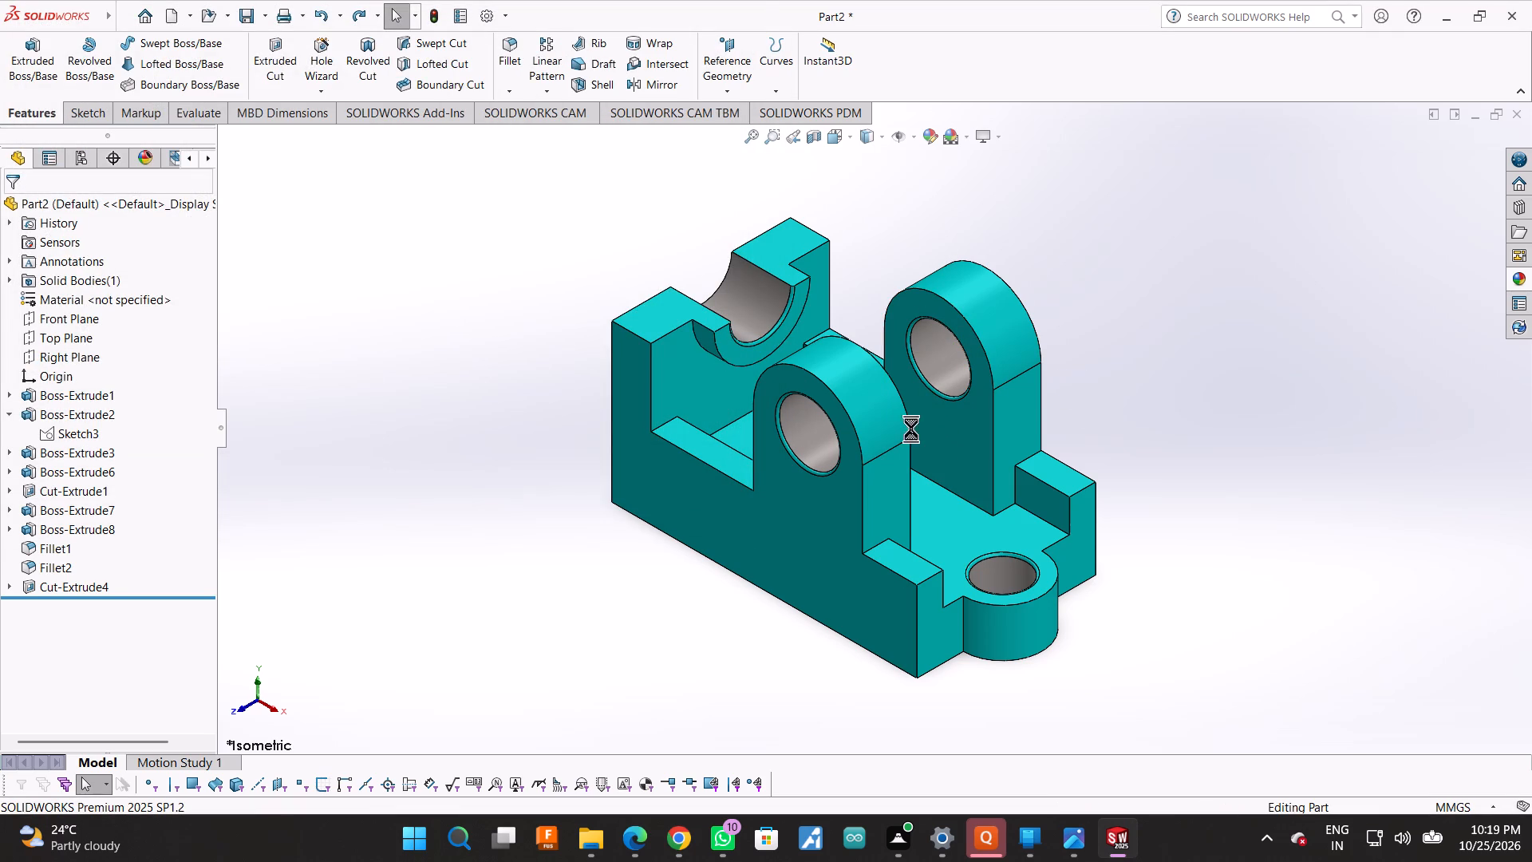
key(ctrl+v)
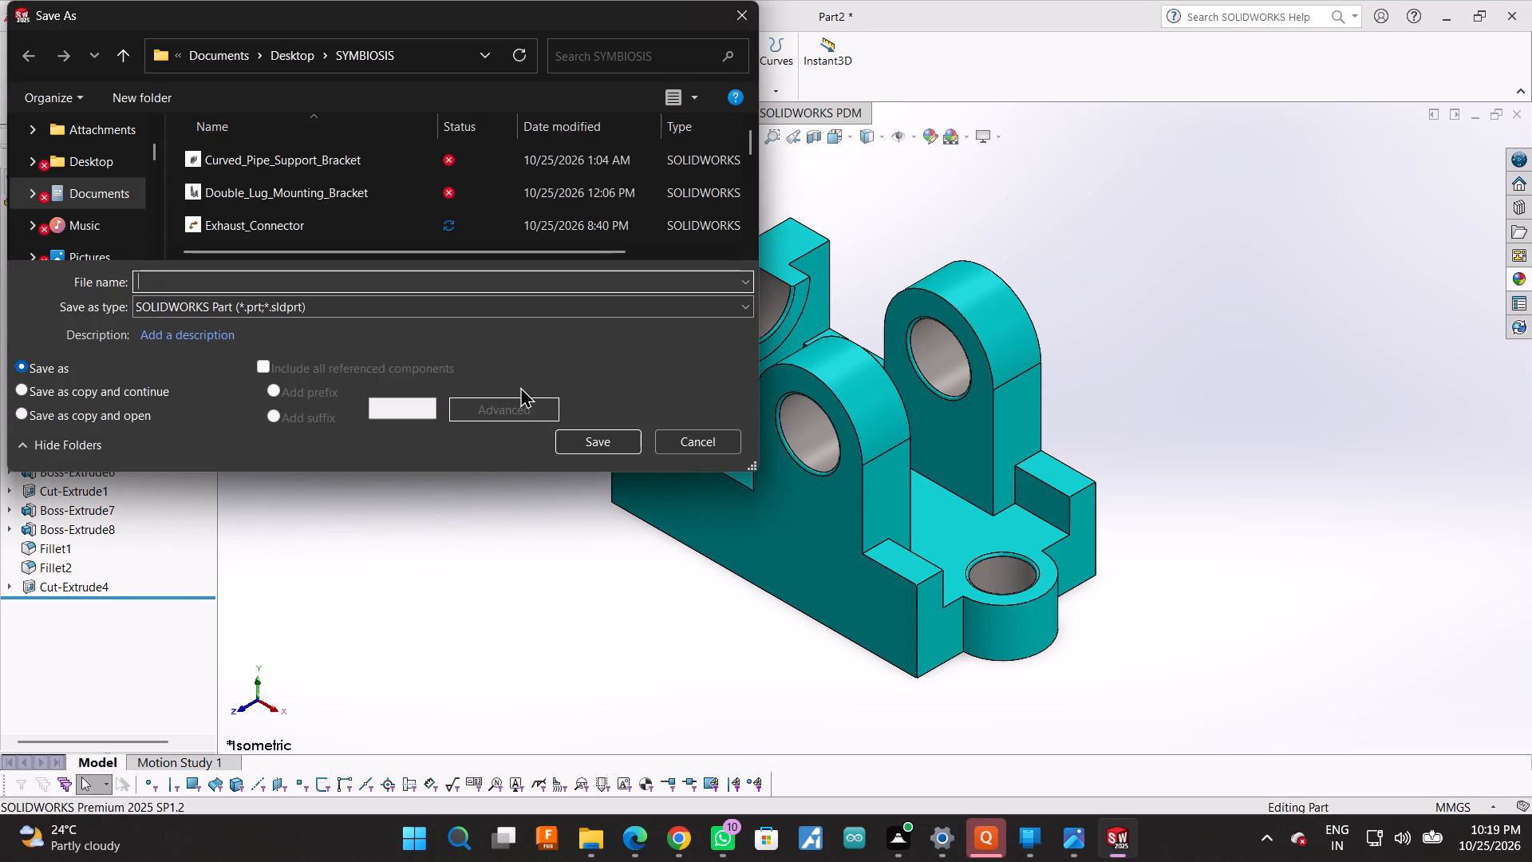
key(ctrl+v)
key(ctrl+v)
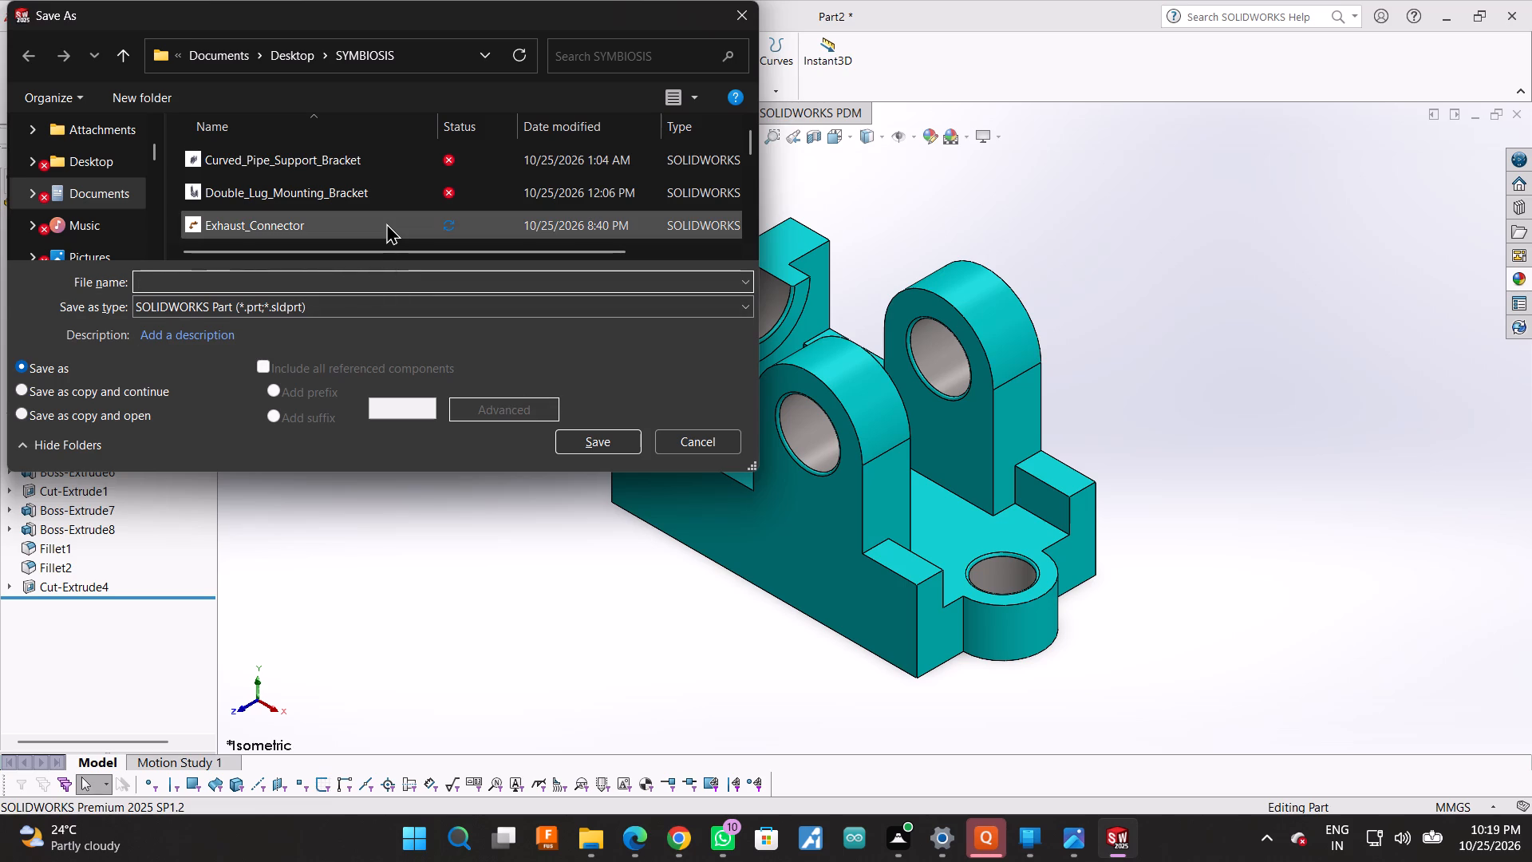
Switch to the ChatGPT conversation in Chrome and copy the file name Mild_Steel_Mounting_Bracket without its extension.
key(alt+Tab)
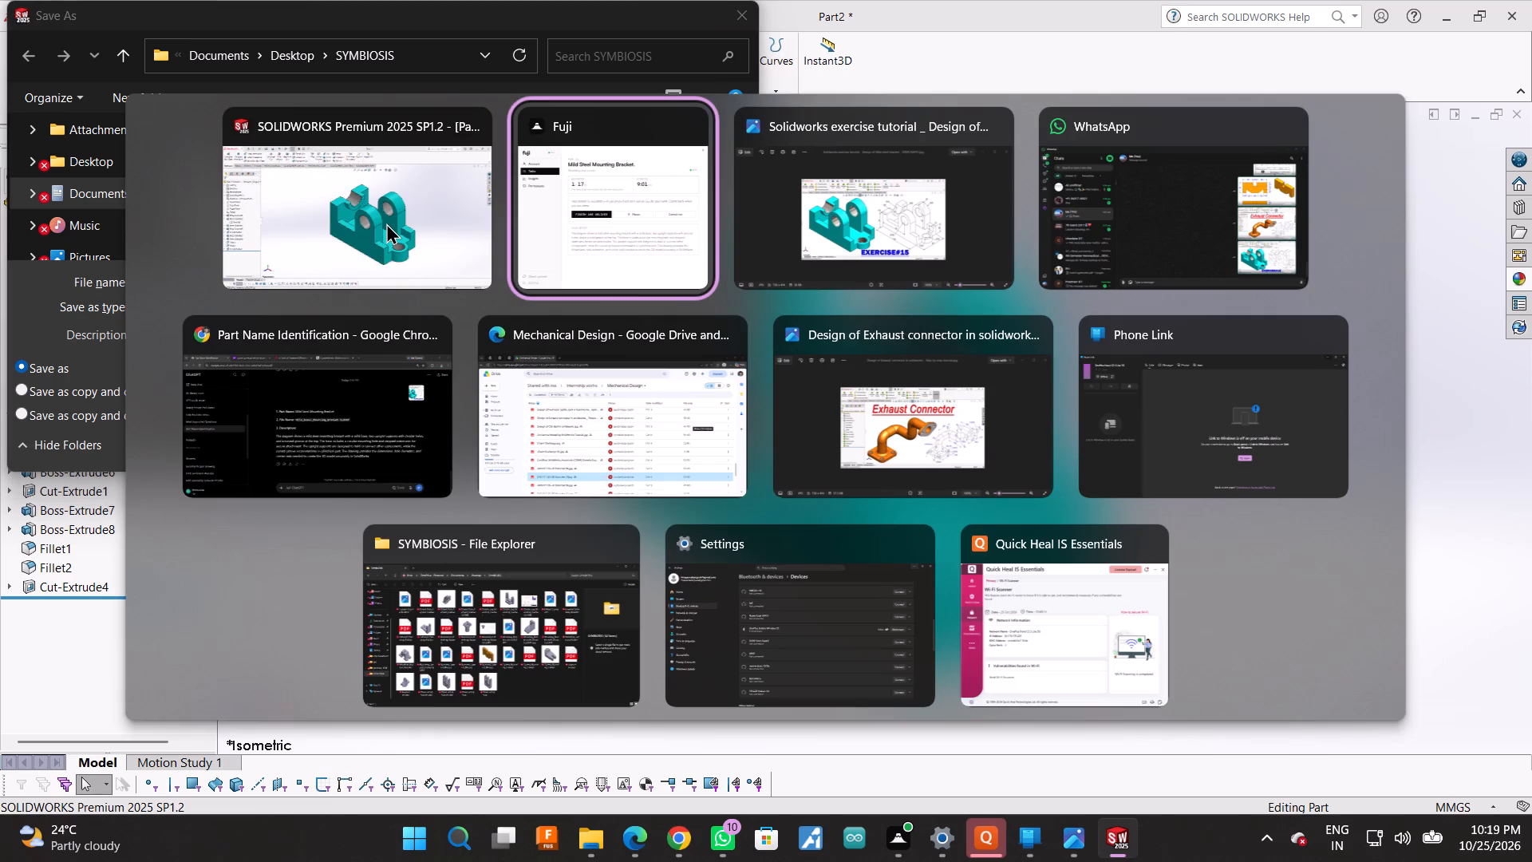
key(alt+Tab)
key(alt+Tab)
key(alt+Tab)
key(alt+Tab)
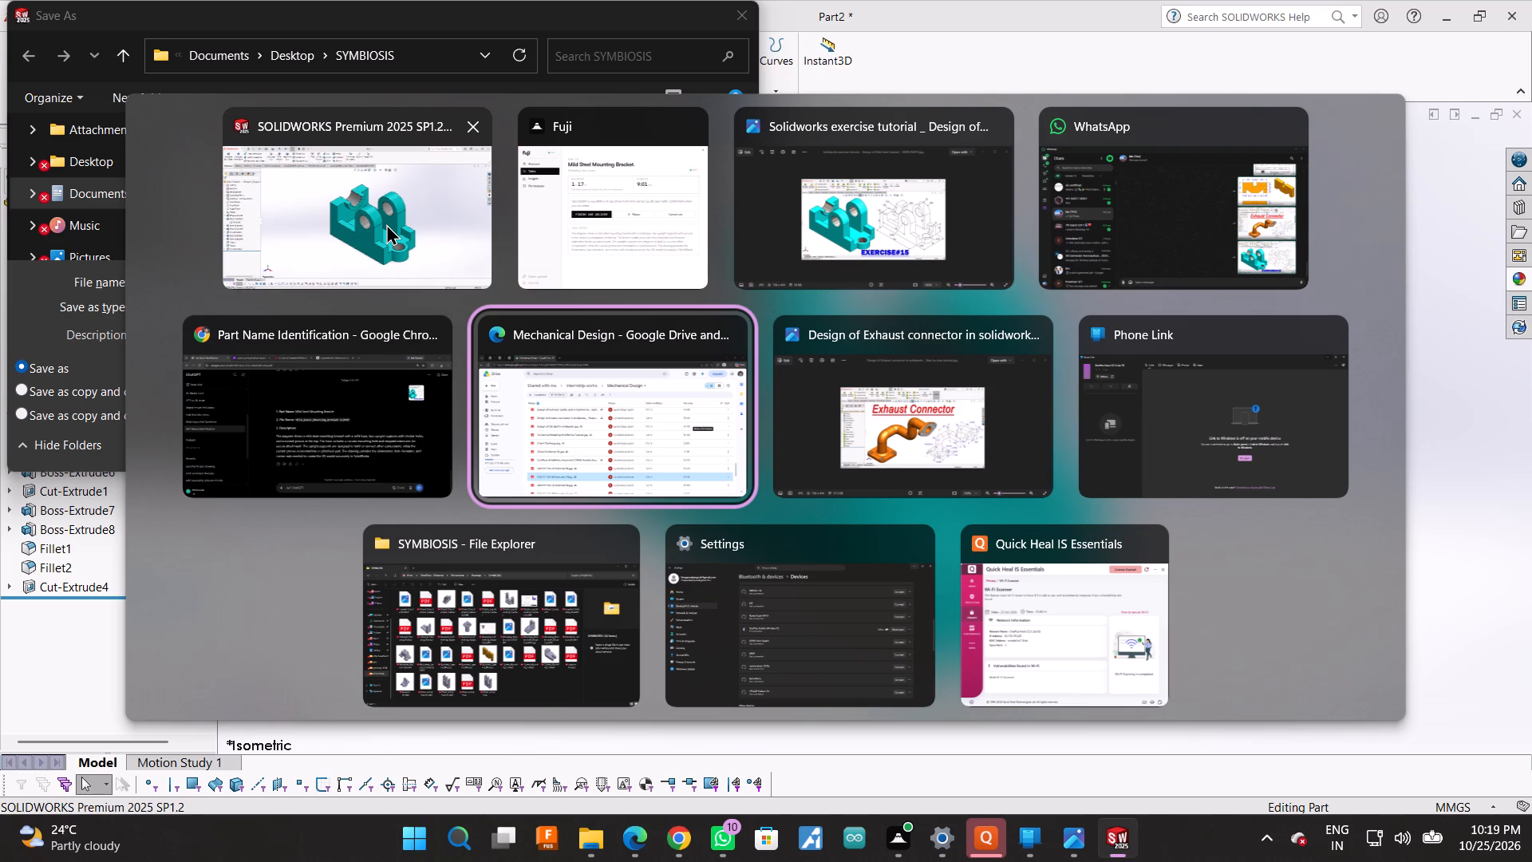
key(alt+Left)
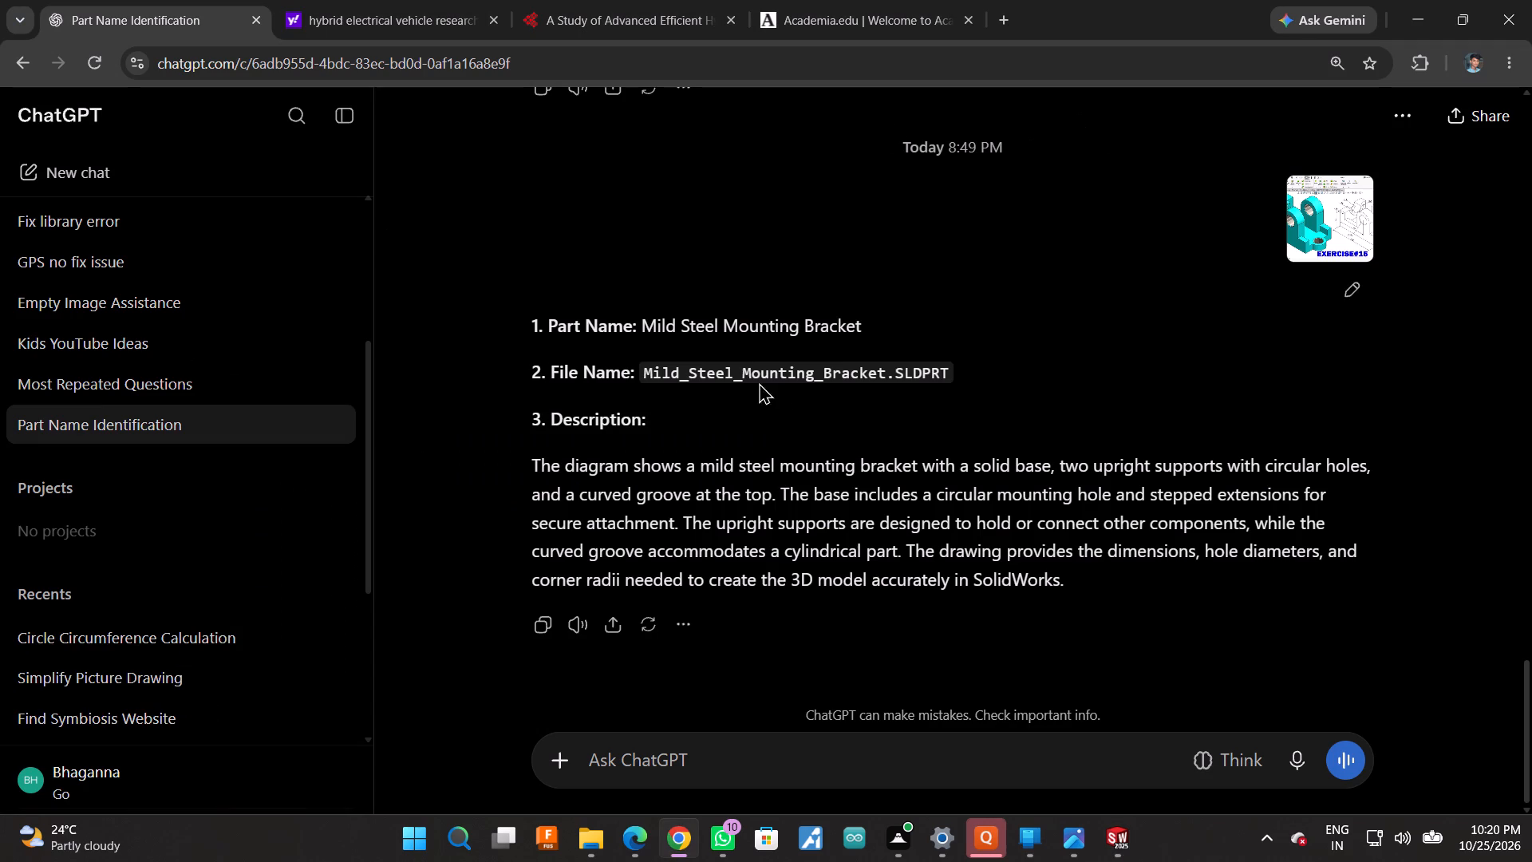
drag(643, 368, 864, 380)
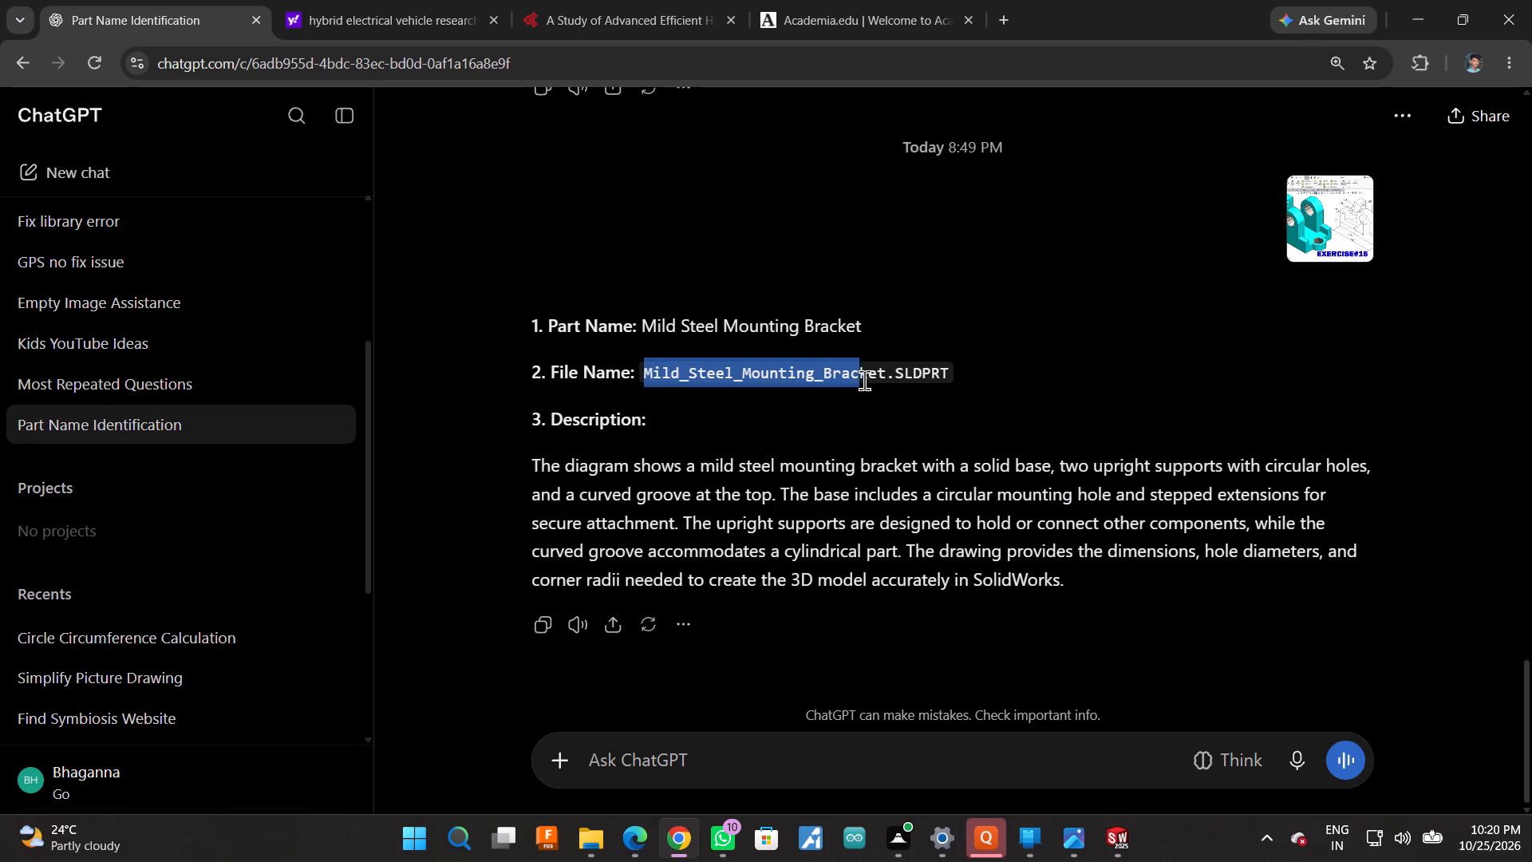
drag(864, 380, 884, 381)
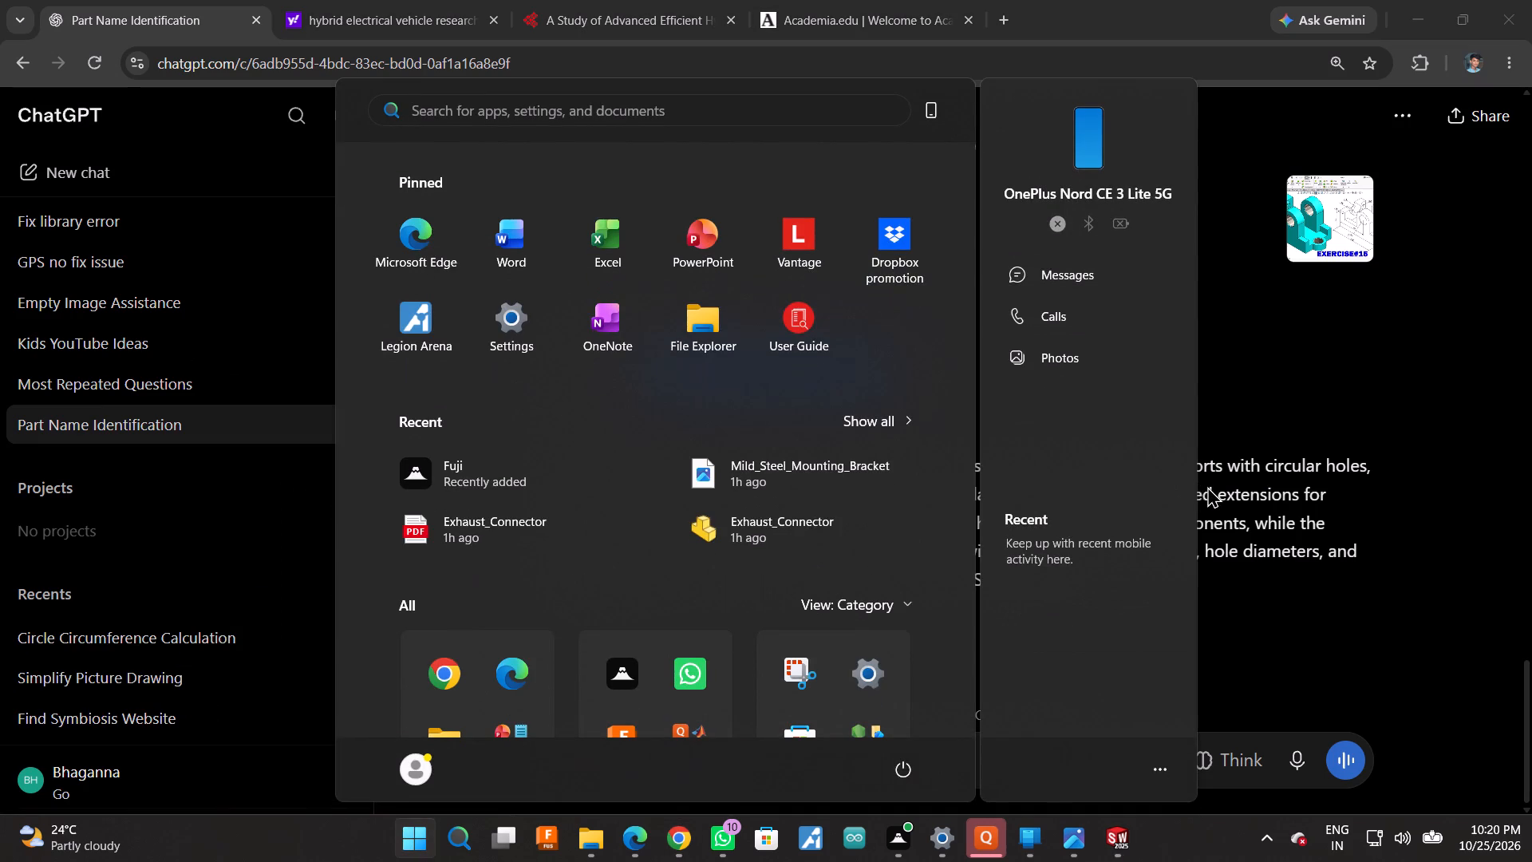
click(1391, 324)
key(ctrl+c)
key(ctrl+c)
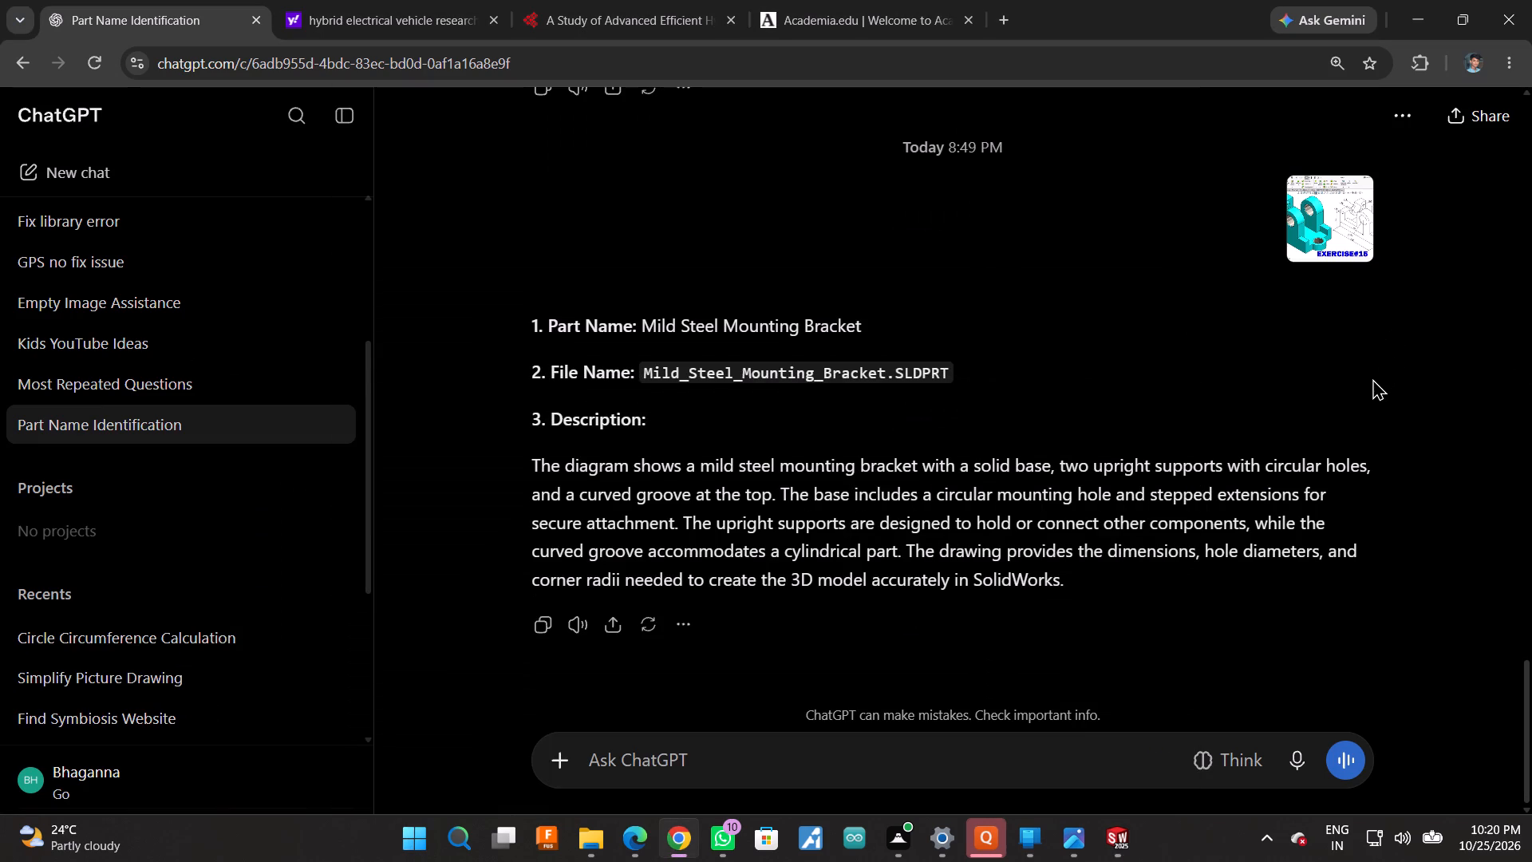
key(ctrl+c)
drag(637, 363, 644, 365)
drag(644, 365, 882, 380)
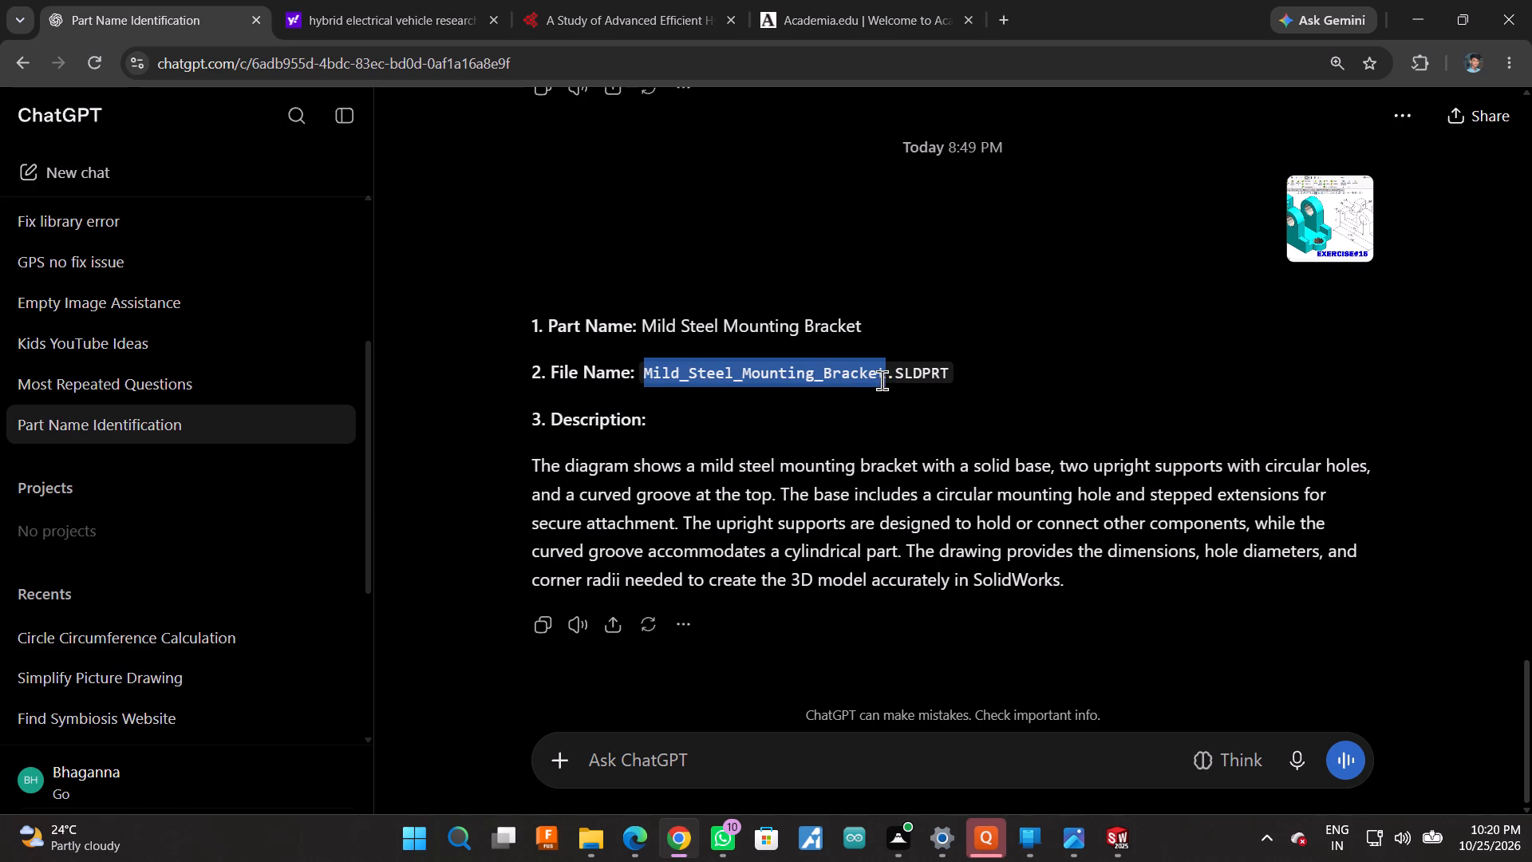
drag(882, 380, 884, 380)
key(ctrl+c)
key(ctrl+c)
key(ctrl+c)
key(ctrl+c)
Return to SOLIDWORKS and save the part as Mild_Steel_Mounting_Bracket in the SYMBIOSIS folder.
key(alt+Tab)
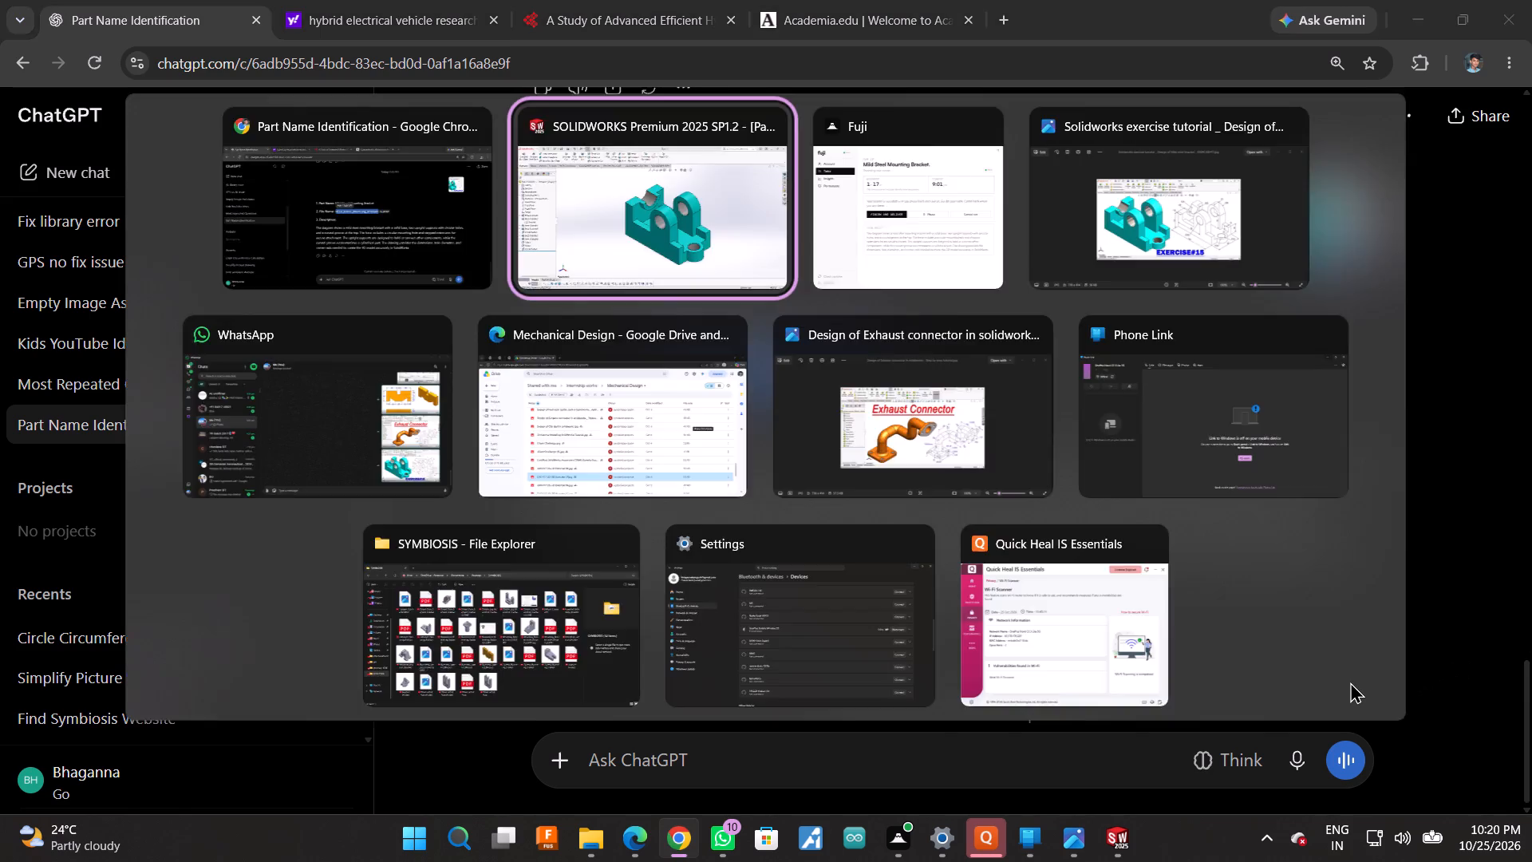
key(ctrl+v)
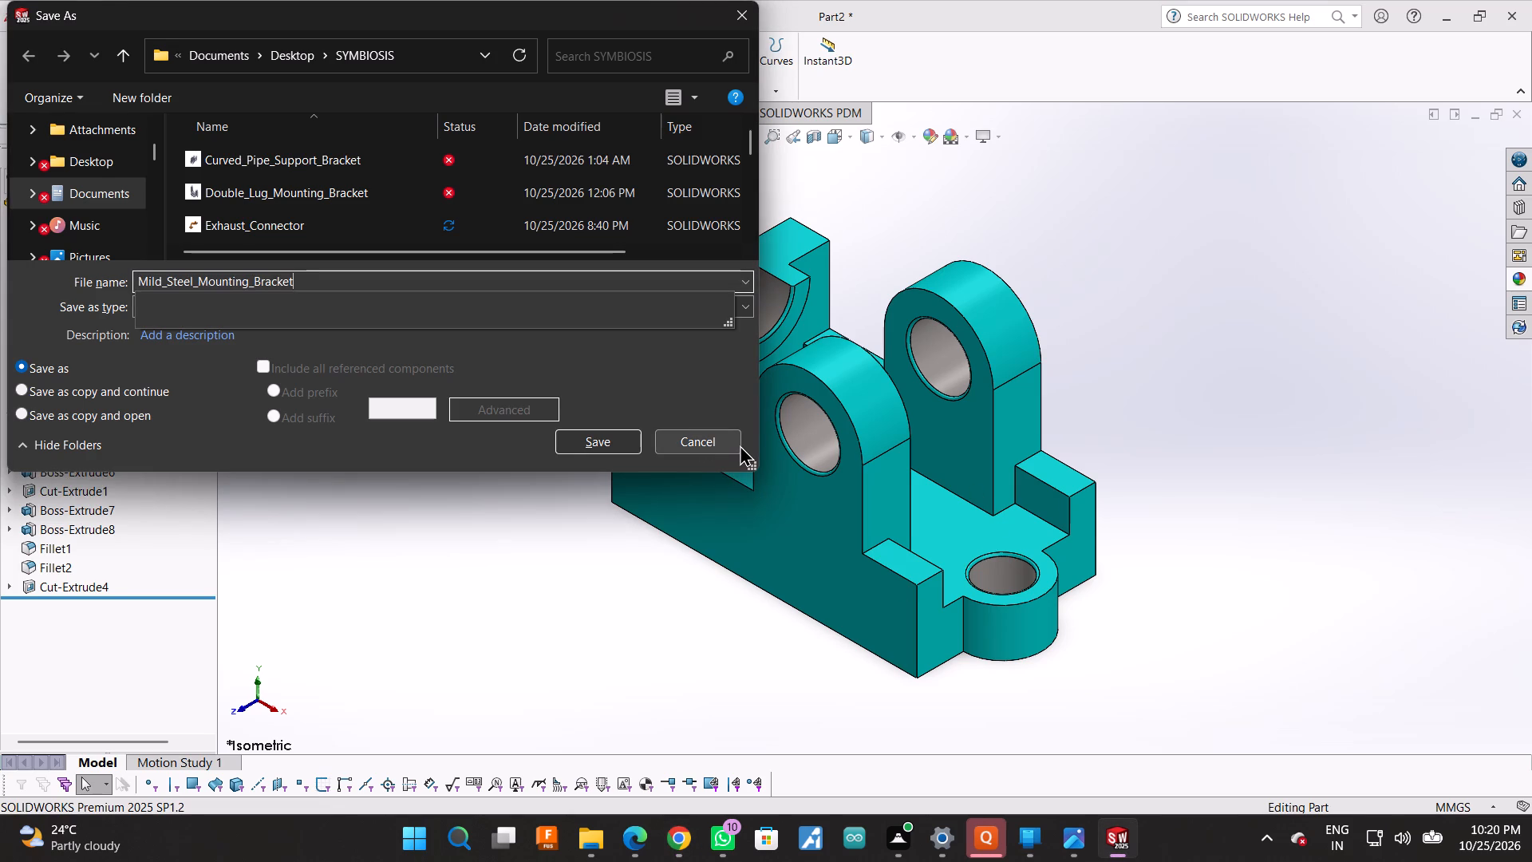
click(579, 435)
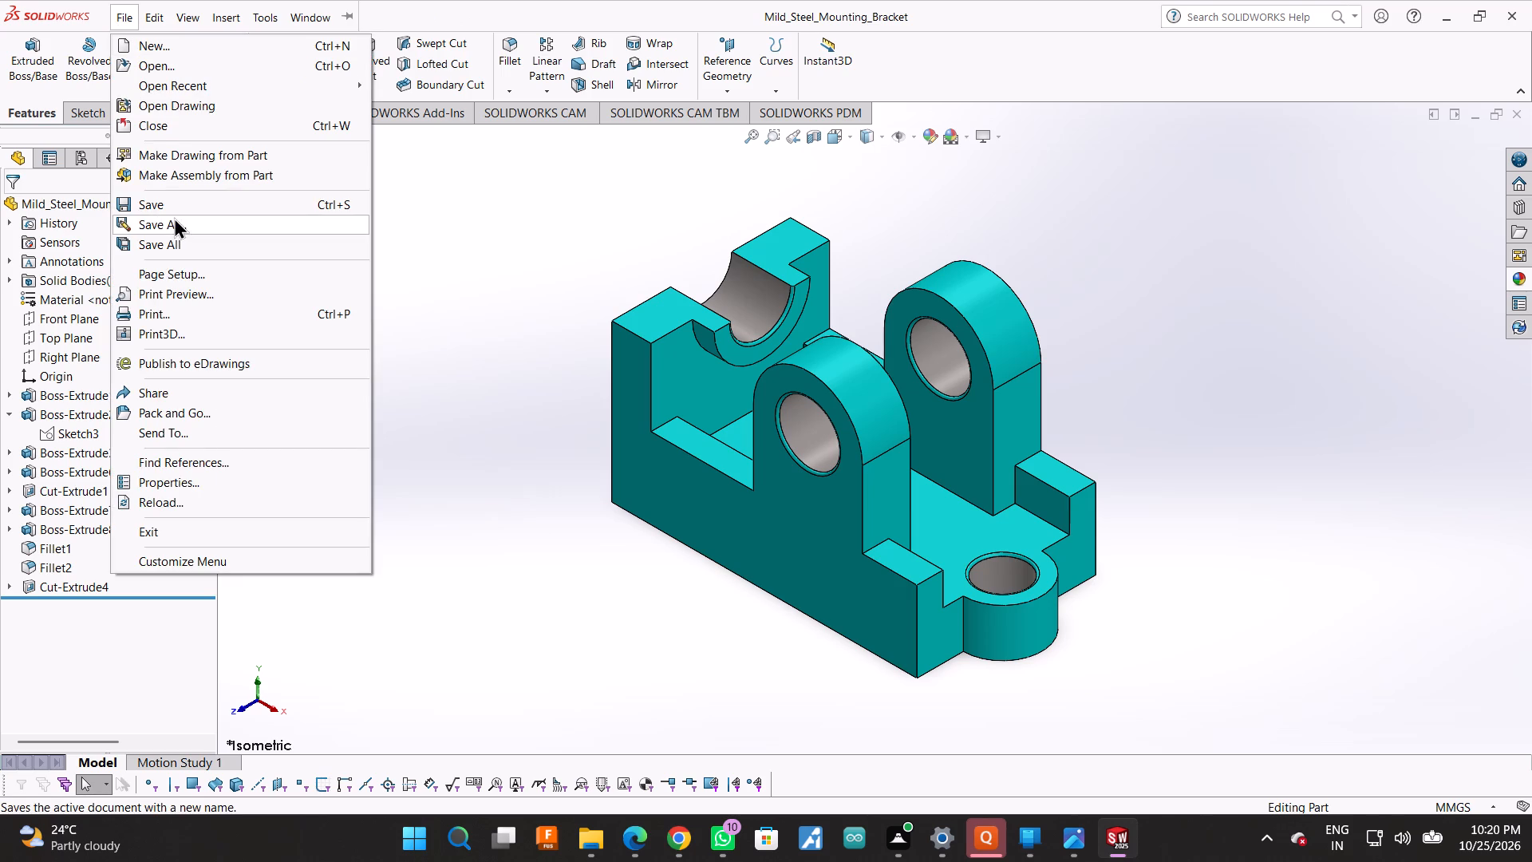
Save the bracket as an Adobe PDF named Mild_Steel_Mounting_Bracket in the SYMBIOSIS folder.
click(174, 217)
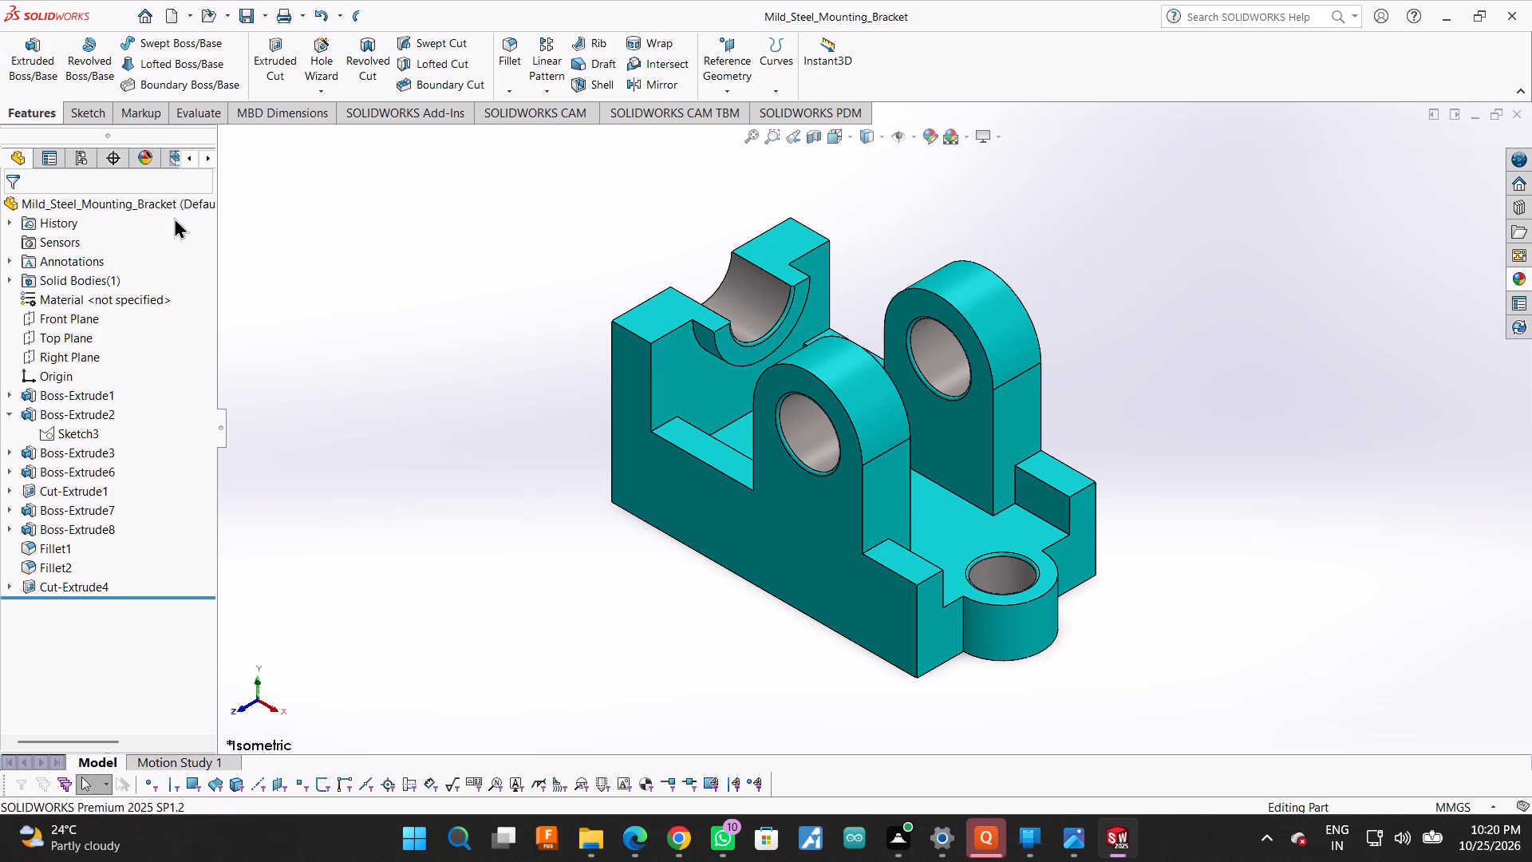
click(300, 313)
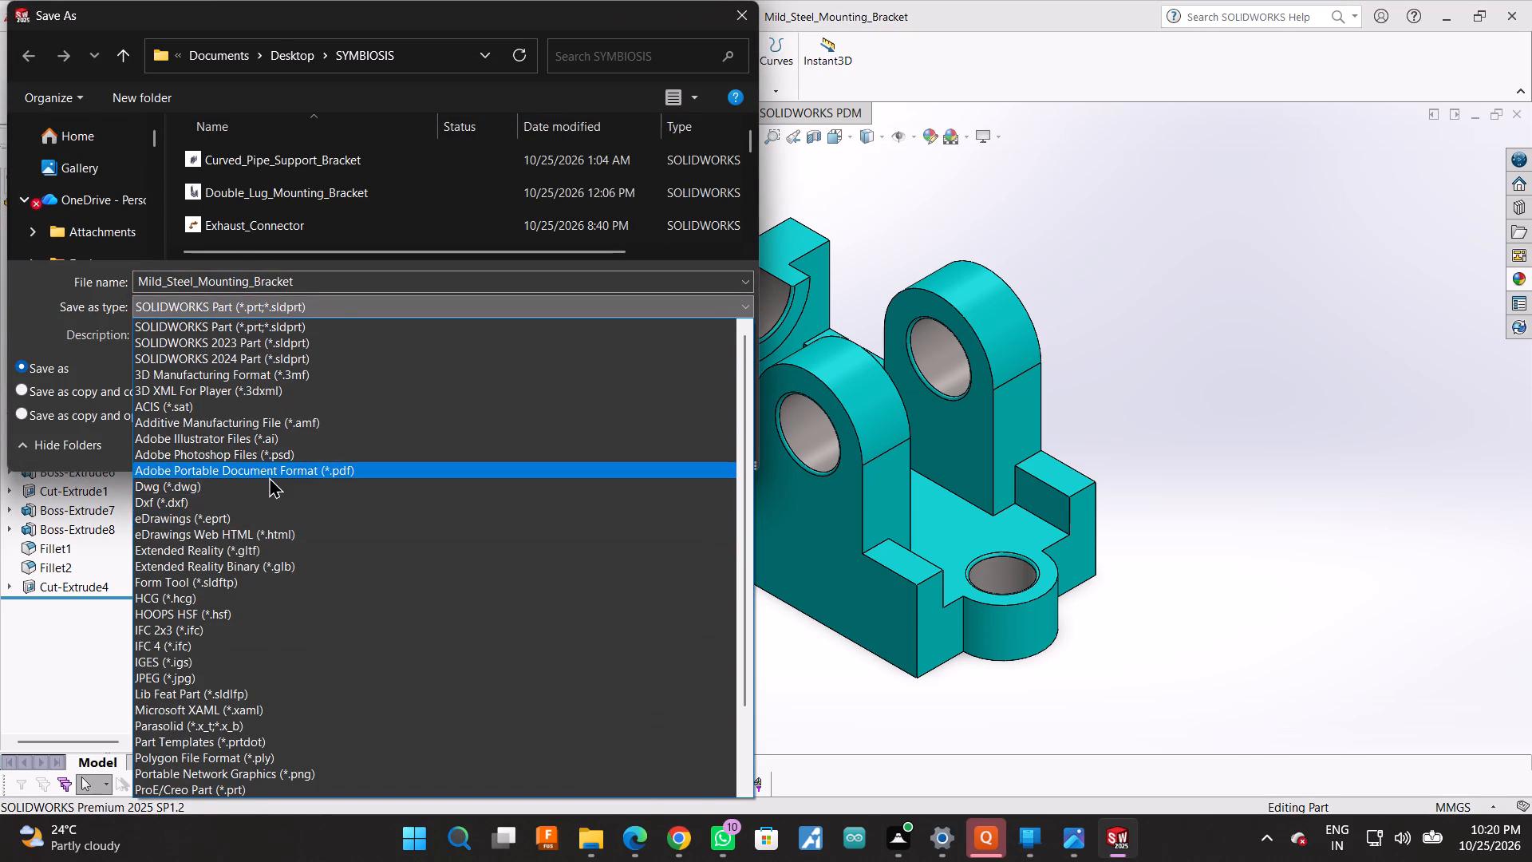
double_click(269, 476)
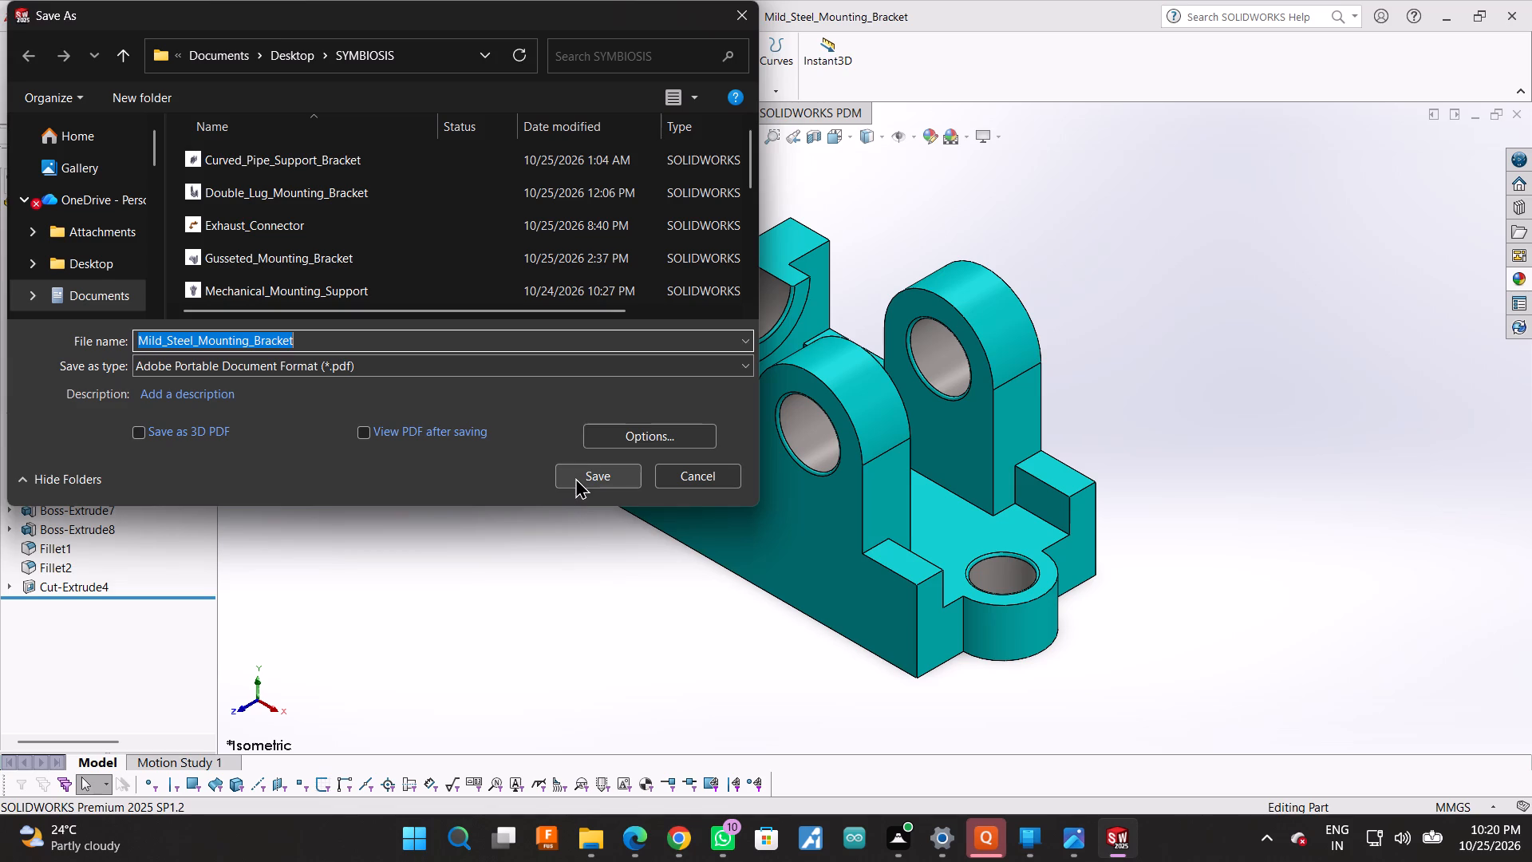
click(575, 477)
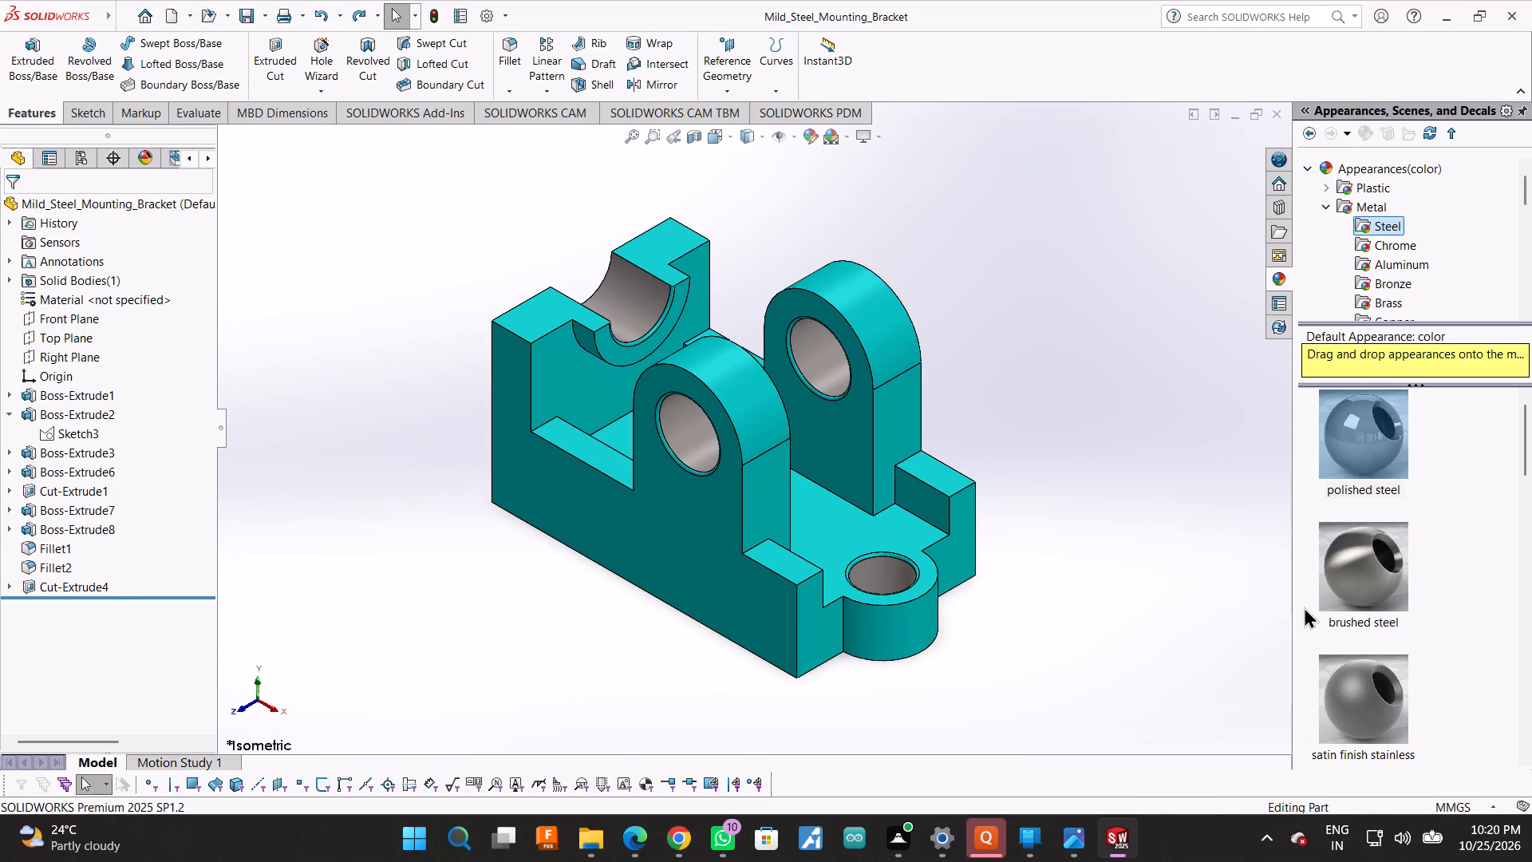
Collapse the appearance library pane so the bracket gets the full graphics area.
drag(1293, 632, 1445, 618)
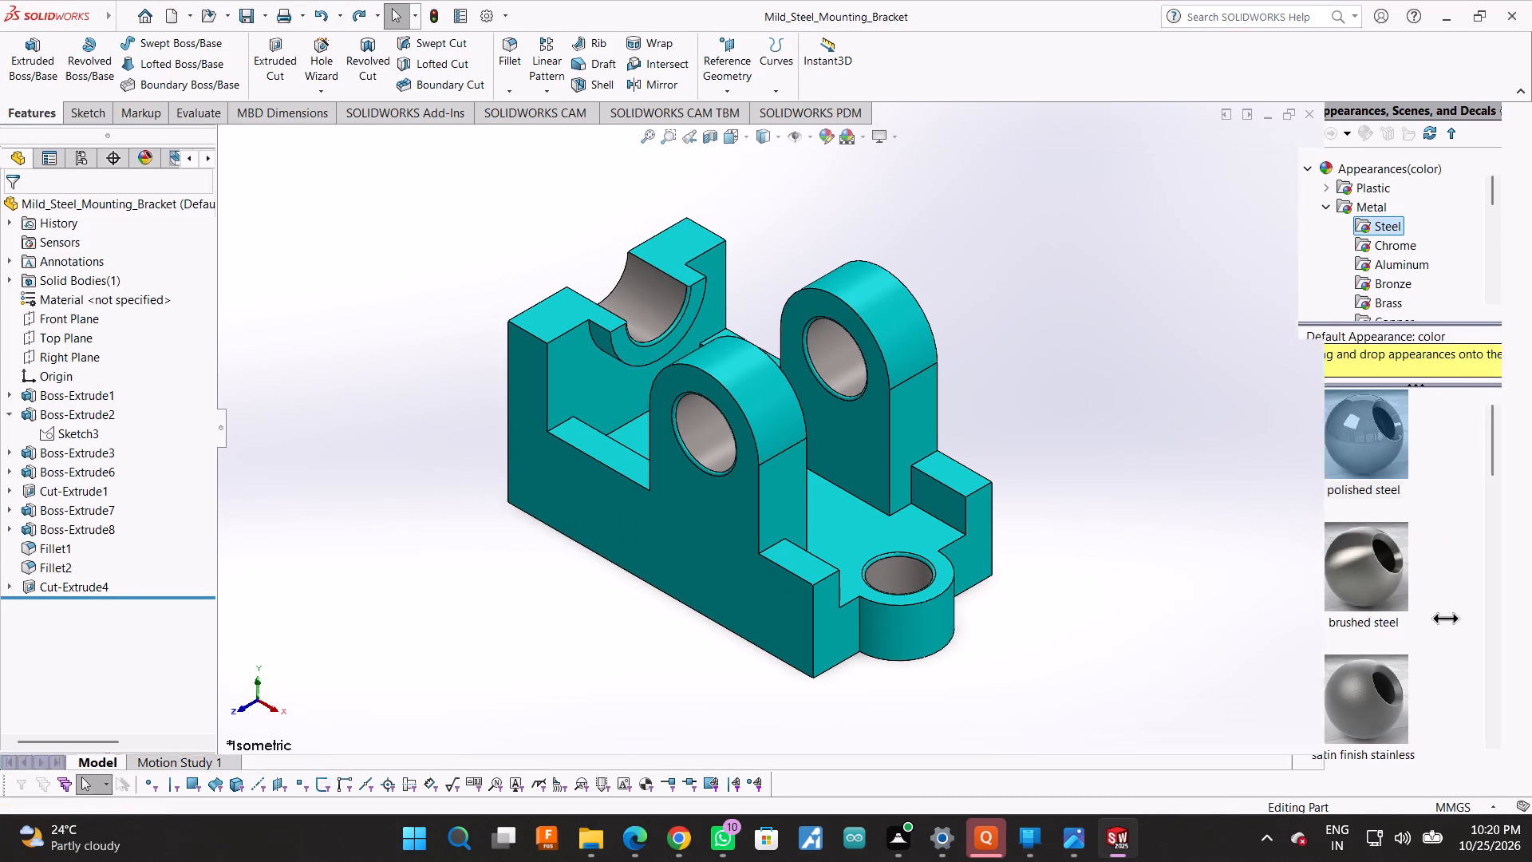
drag(1445, 618, 1531, 632)
drag(1531, 644, 1531, 653)
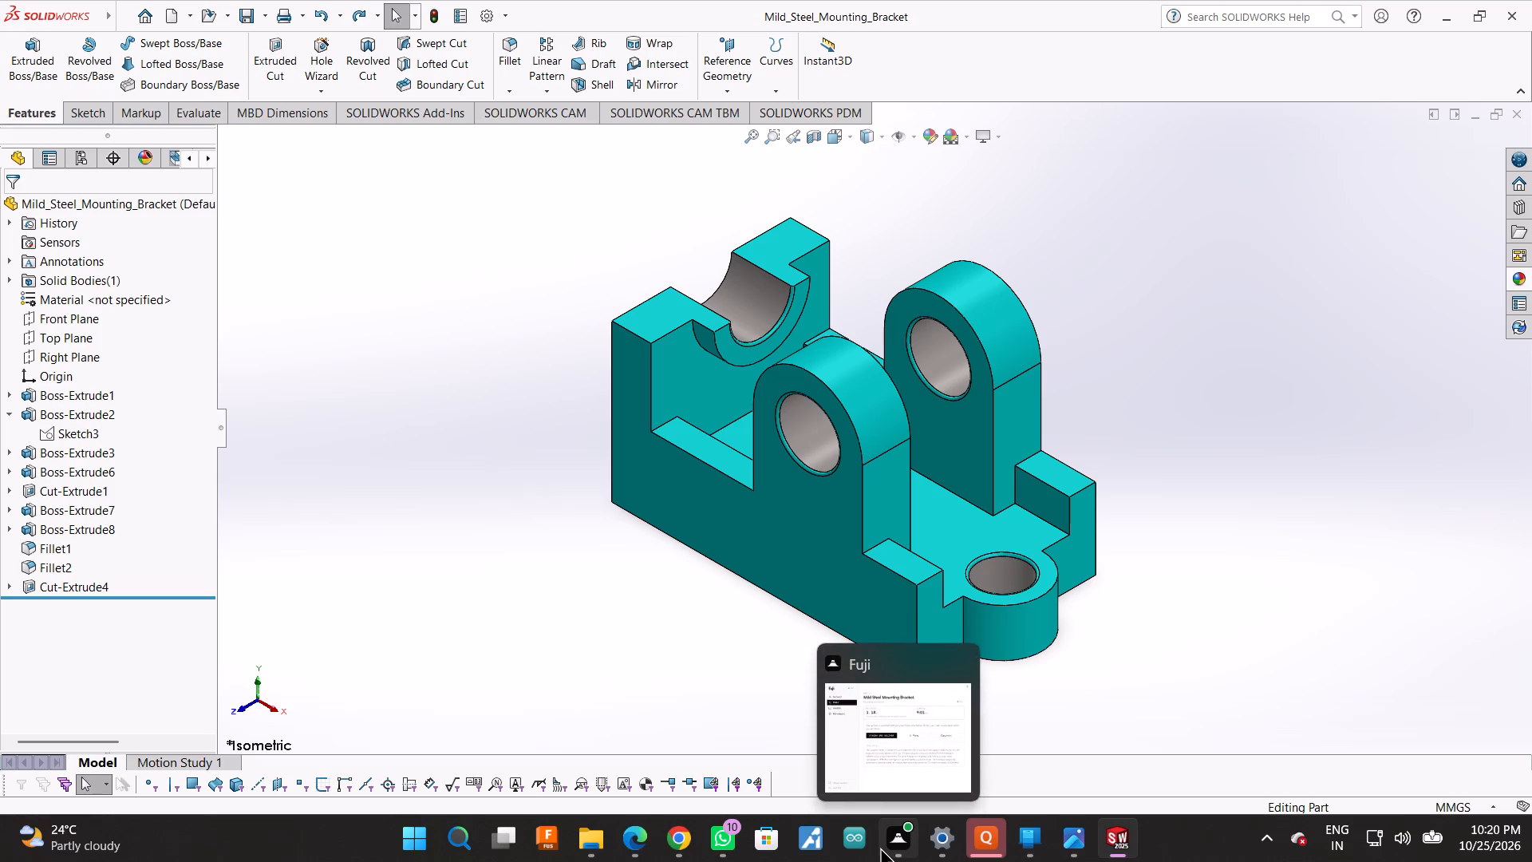